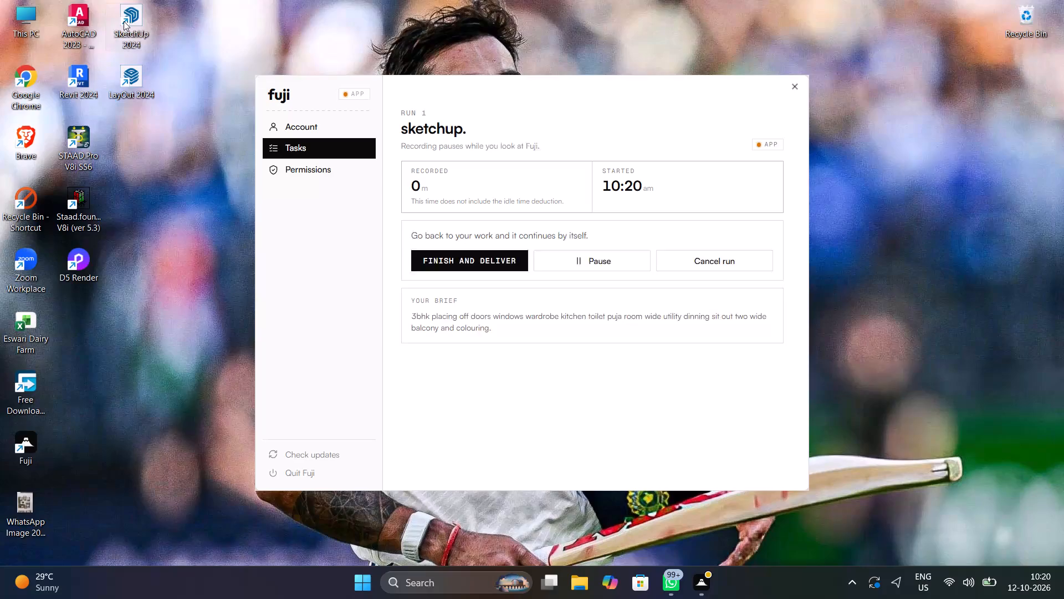
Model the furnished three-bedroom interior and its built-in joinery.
Launch SketchUp 2024 from the desktop and bring up its welcome window.
{"action": "left_click", "coordinate": [124, 21]}
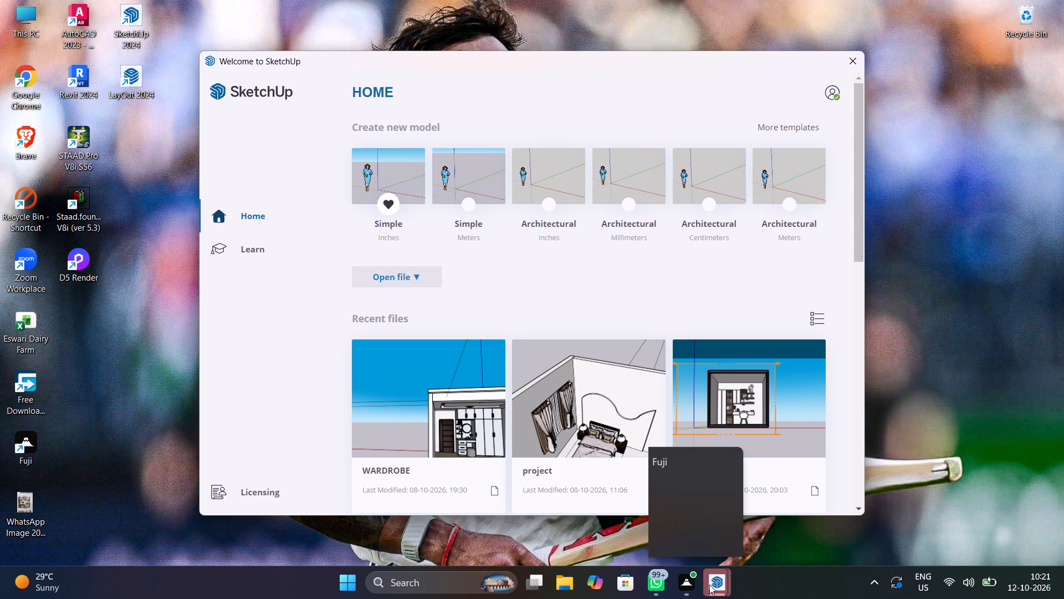
{"action": "left_click", "coordinate": [709, 585]}
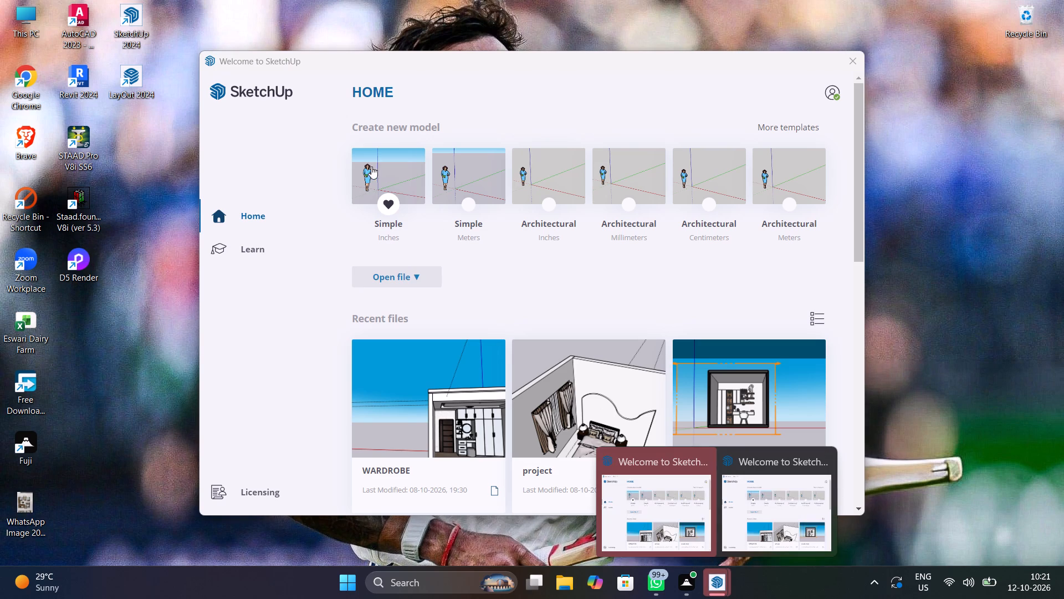
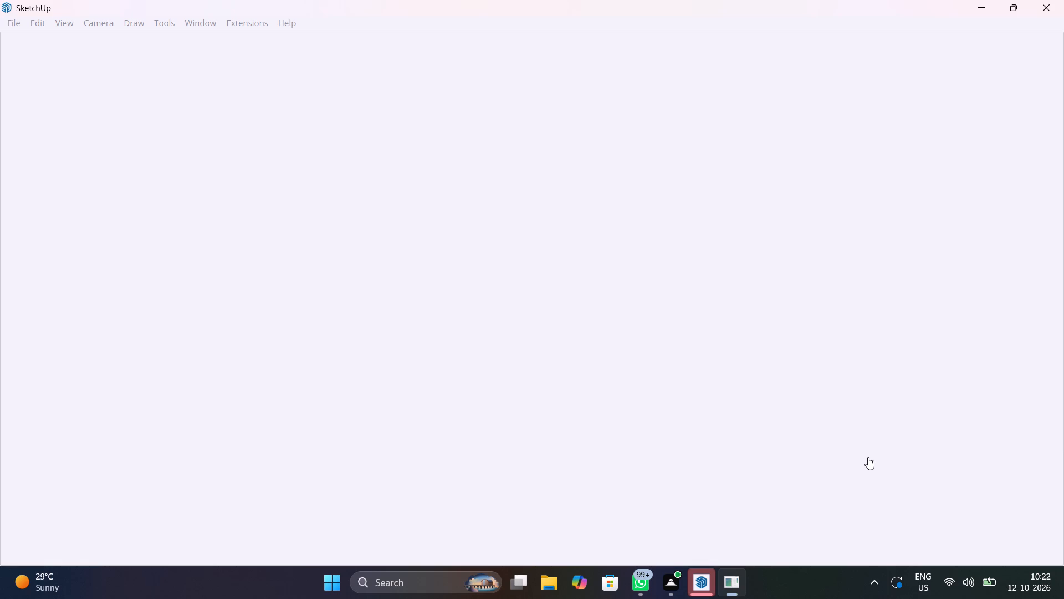
Bring up the other SketchUp window and close the unresponsive SketchUp program.
{"action": "left_click", "coordinate": [733, 587]}
{"action": "left_click", "coordinate": [723, 532]}
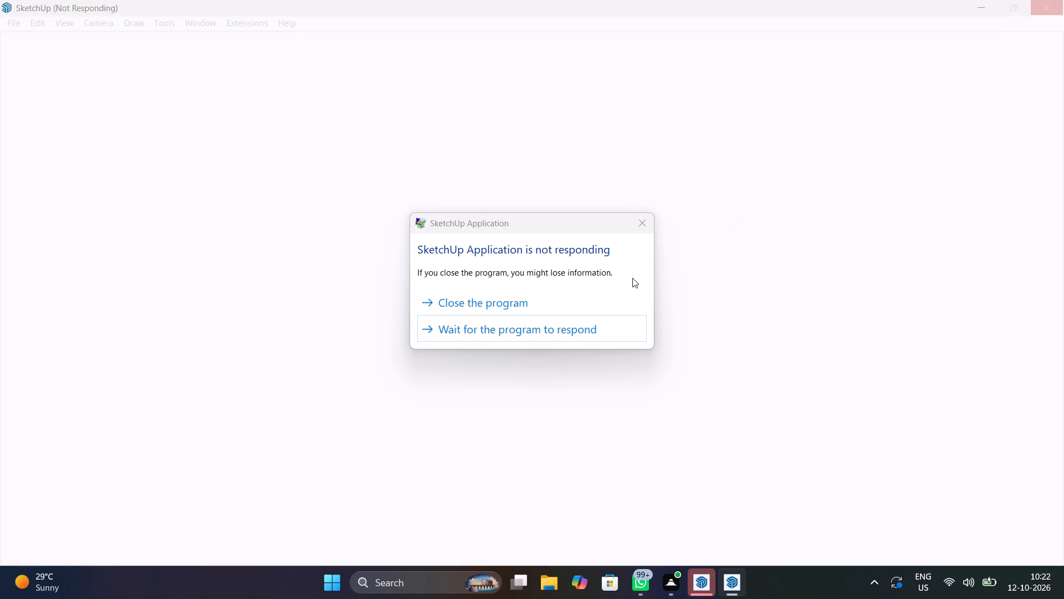
{"action": "left_click", "coordinate": [647, 220]}
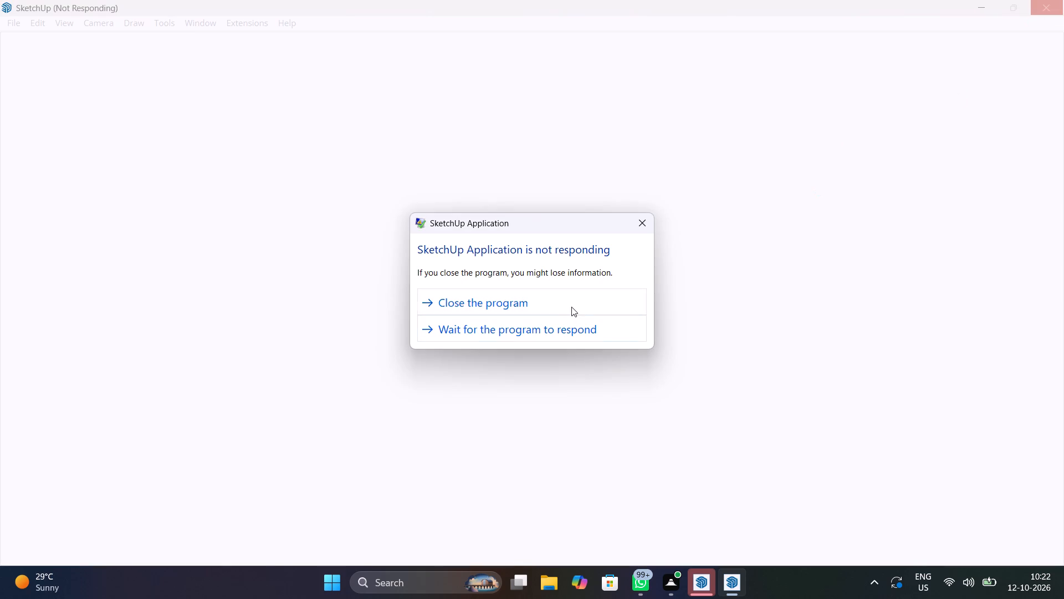
{"action": "left_click", "coordinate": [571, 307]}
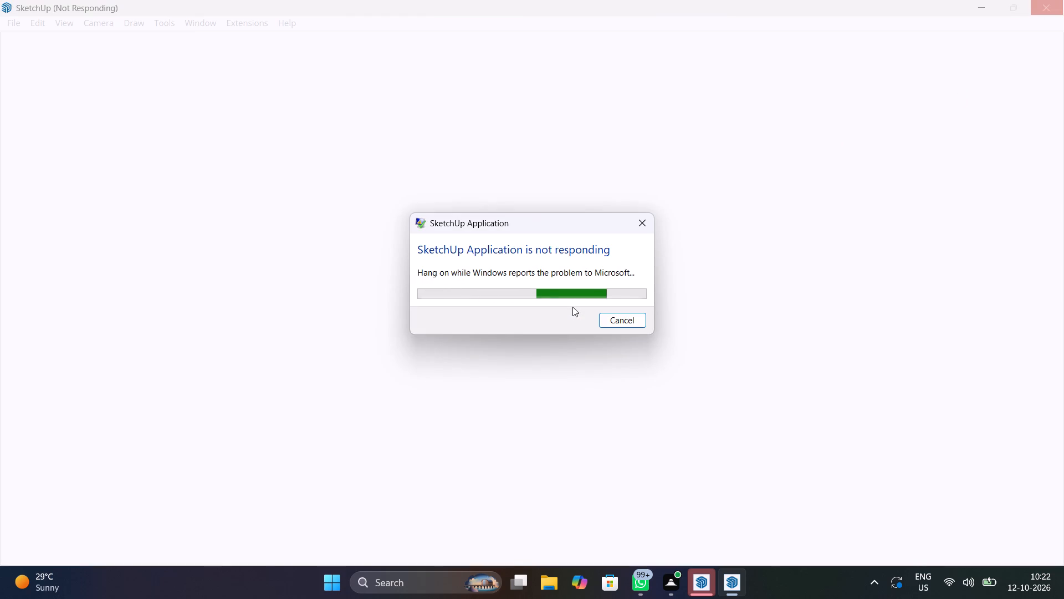
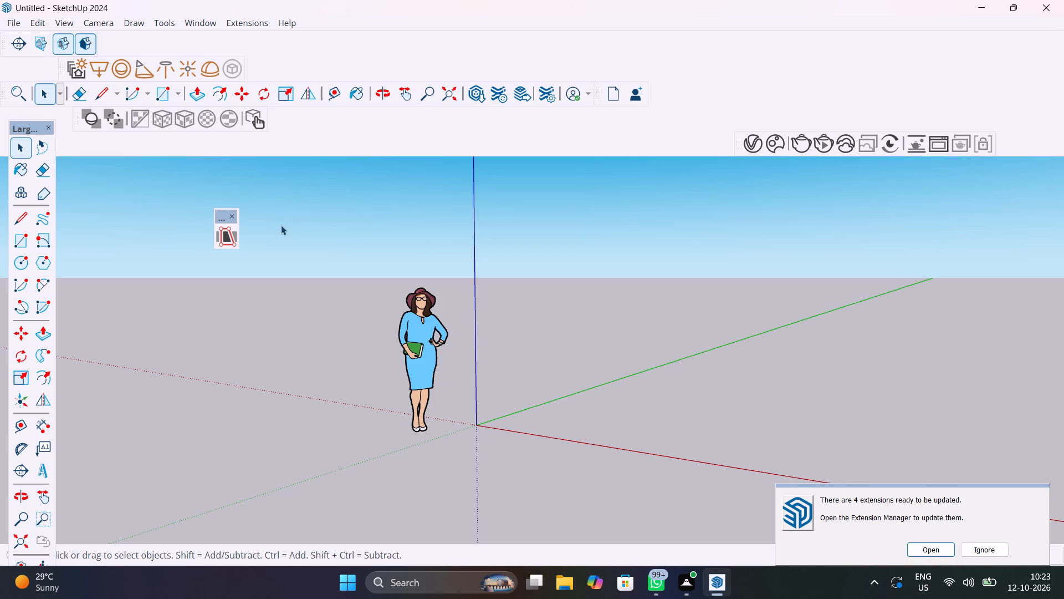
Dock the V-Ray render, utility and light toolbars and the floating single-tool palette together in one row above the main drawing tools.
{"action": "left_click_drag", "start_coordinate": [741, 135], "coordinate": [712, 75]}
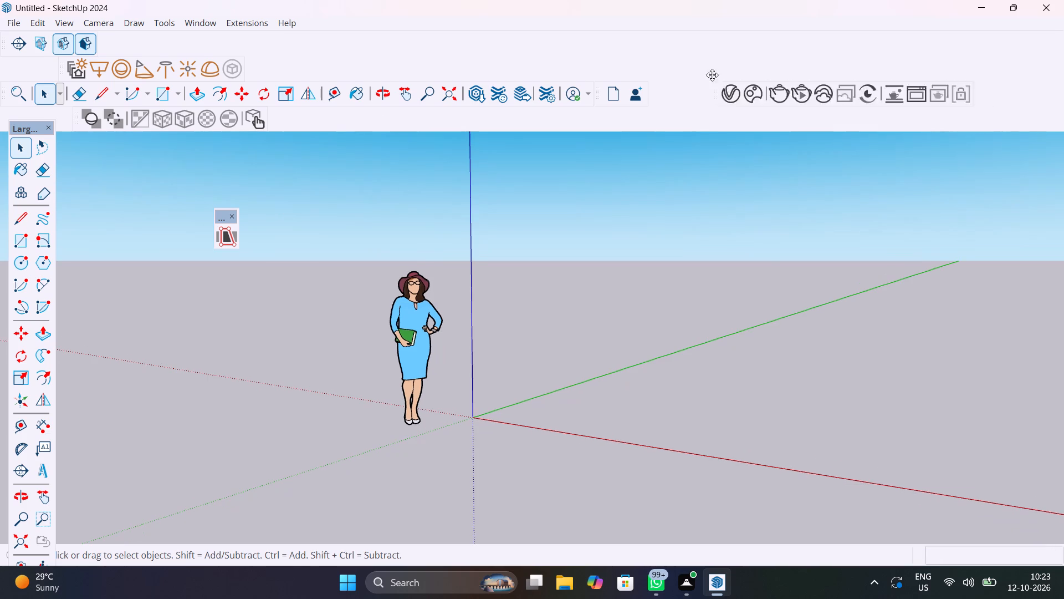
{"action": "left_click_drag", "start_coordinate": [712, 75], "coordinate": [694, 63]}
{"action": "left_click_drag", "start_coordinate": [75, 118], "coordinate": [461, 57]}
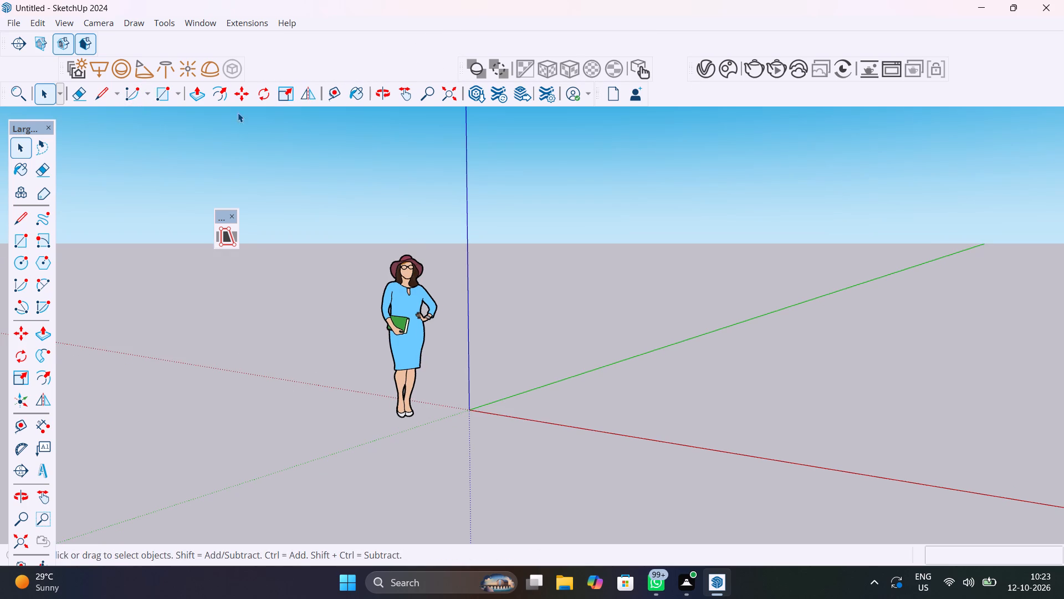
{"action": "left_click_drag", "start_coordinate": [60, 67], "coordinate": [397, 45]}
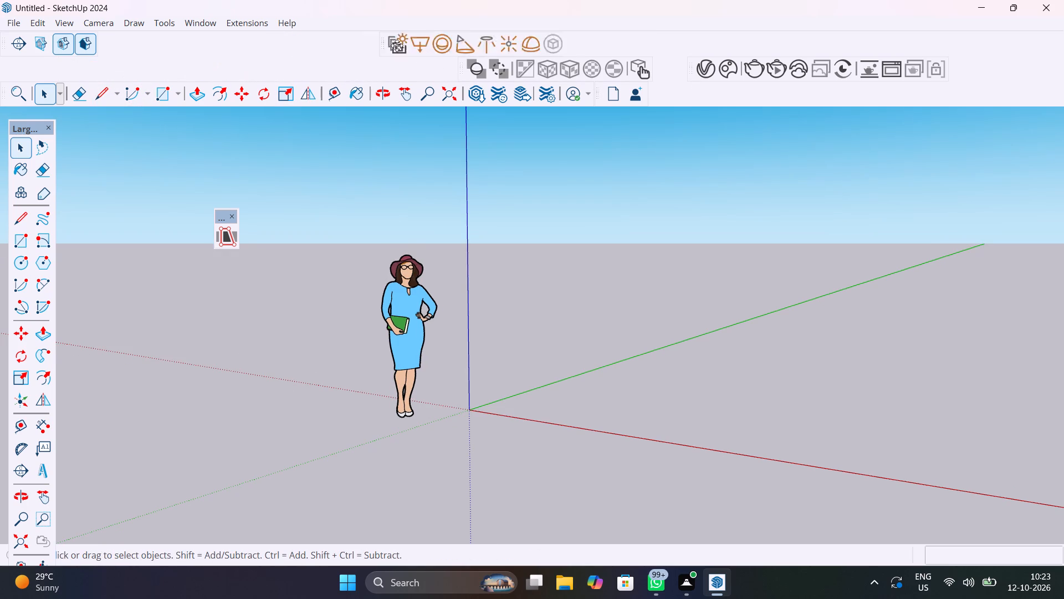
{"action": "left_click_drag", "start_coordinate": [397, 45], "coordinate": [485, 54]}
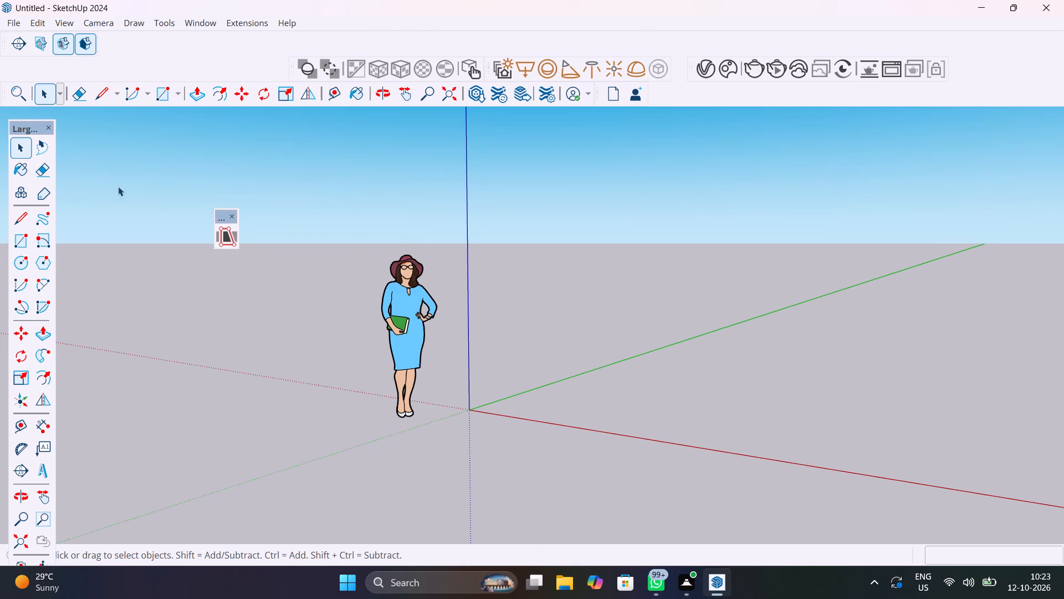
{"action": "left_click_drag", "start_coordinate": [219, 213], "coordinate": [218, 48]}
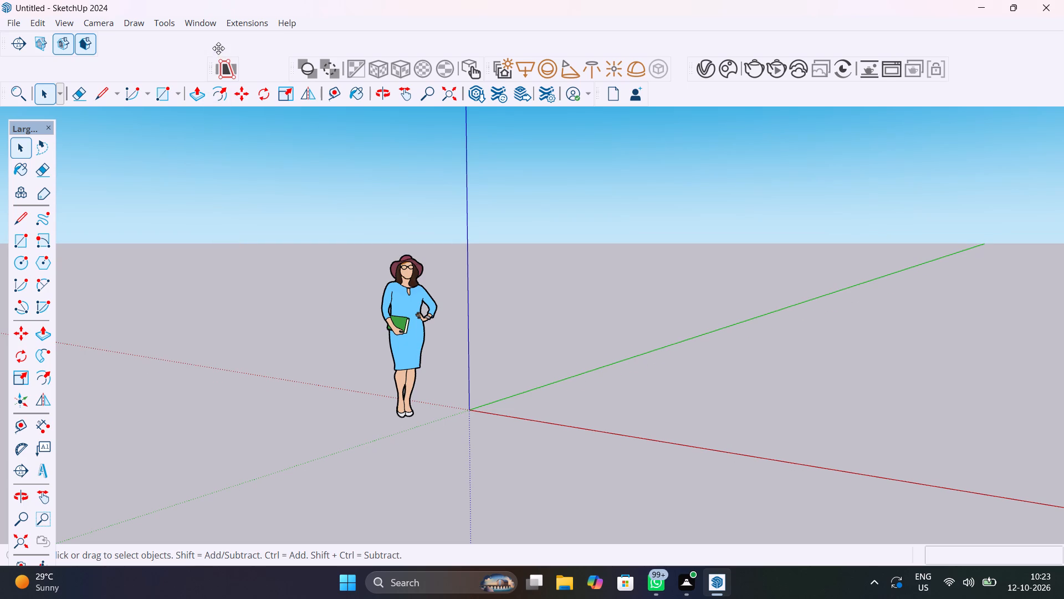
{"action": "left_click_drag", "start_coordinate": [218, 48], "coordinate": [221, 46]}
Move the main drawing toolbar into the same row as the section tools and place the floating Large Tool Set directly beneath the section tools.
{"action": "left_click_drag", "start_coordinate": [29, 125], "coordinate": [23, 62]}
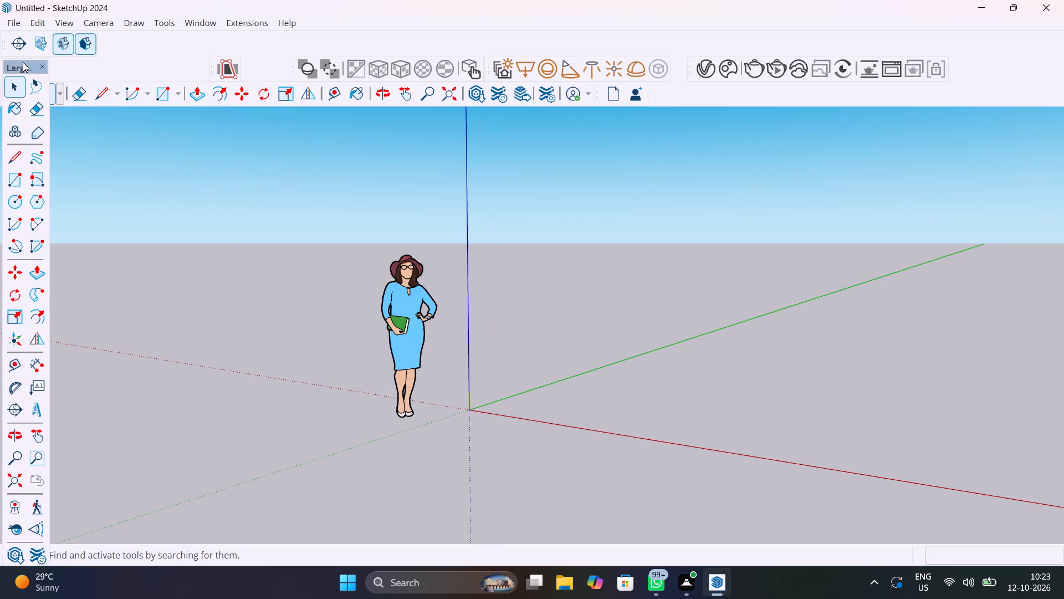
{"action": "left_click_drag", "start_coordinate": [23, 62], "coordinate": [38, 130]}
{"action": "left_click_drag", "start_coordinate": [3, 93], "coordinate": [47, 83]}
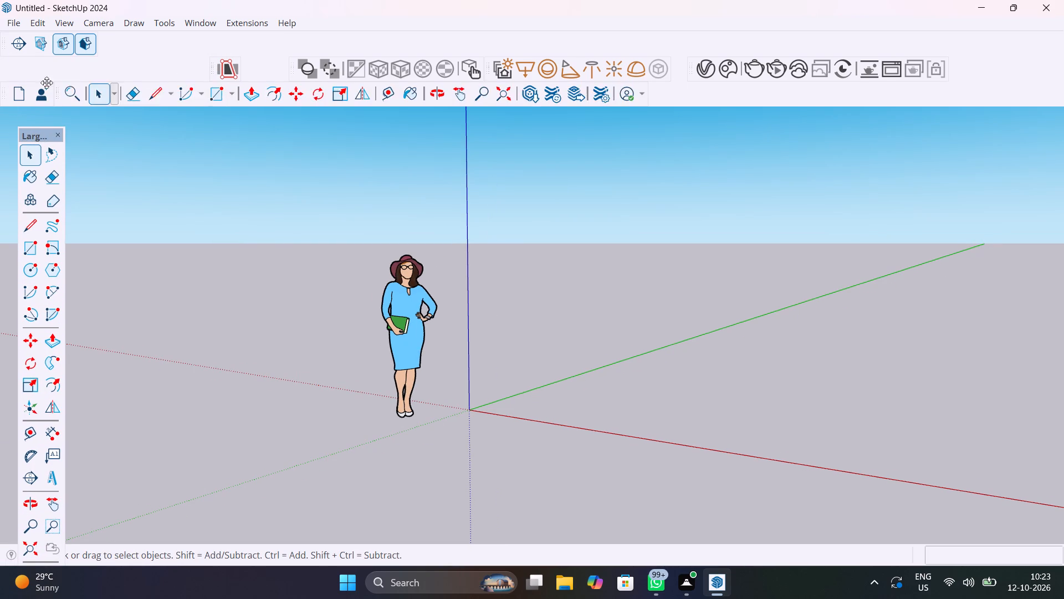
{"action": "left_click_drag", "start_coordinate": [47, 83], "coordinate": [146, 64]}
{"action": "left_click_drag", "start_coordinate": [3, 92], "coordinate": [123, 93]}
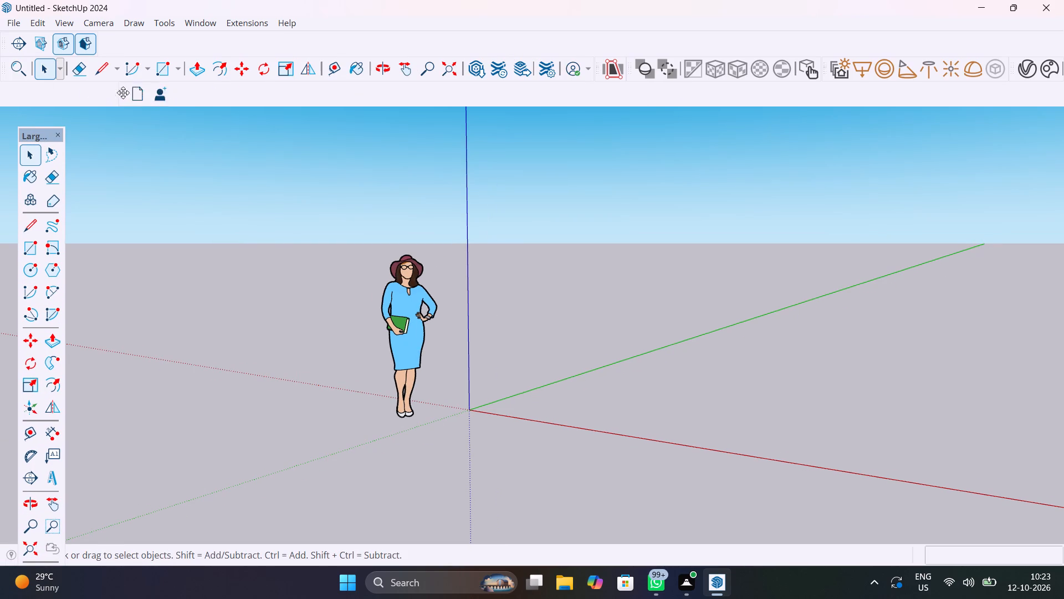
{"action": "left_click_drag", "start_coordinate": [123, 93], "coordinate": [218, 94]}
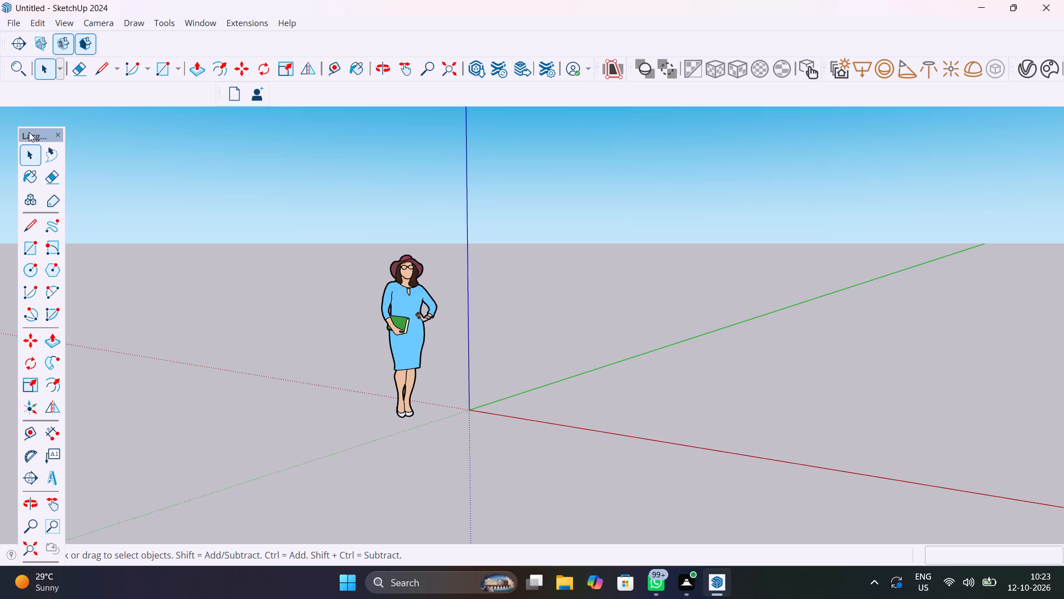
{"action": "left_click_drag", "start_coordinate": [21, 128], "coordinate": [4, 78]}
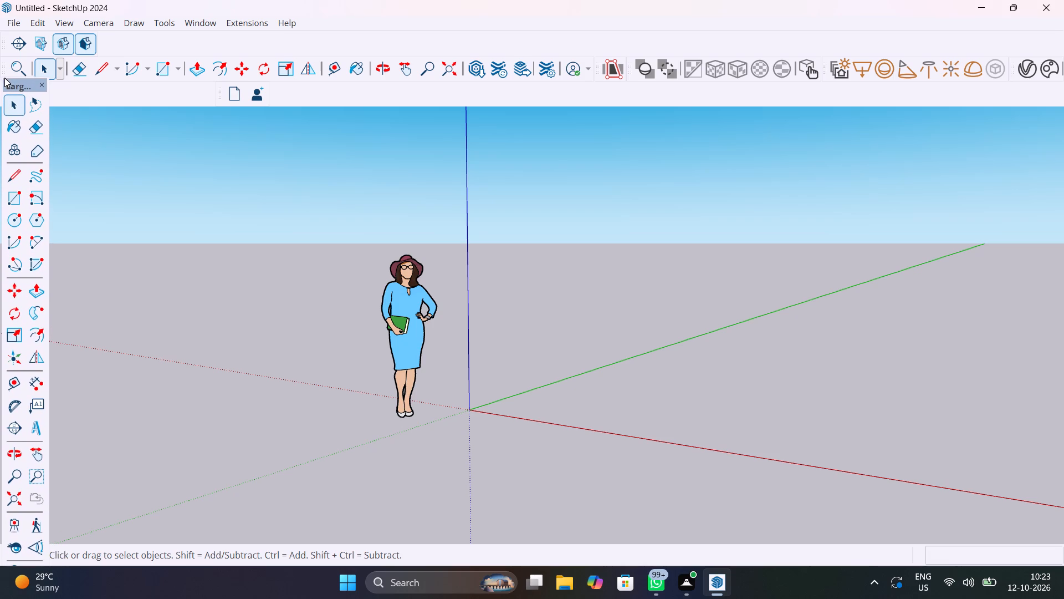
{"action": "left_click_drag", "start_coordinate": [4, 78], "coordinate": [11, 86]}
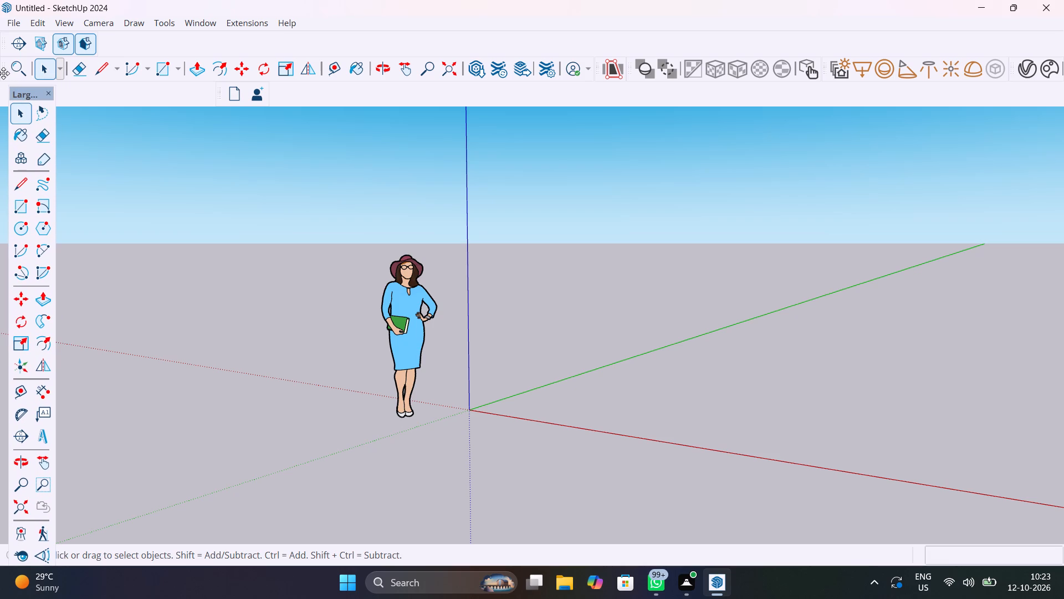
{"action": "left_click_drag", "start_coordinate": [3, 73], "coordinate": [160, 58]}
{"action": "left_click_drag", "start_coordinate": [32, 90], "coordinate": [24, 65]}
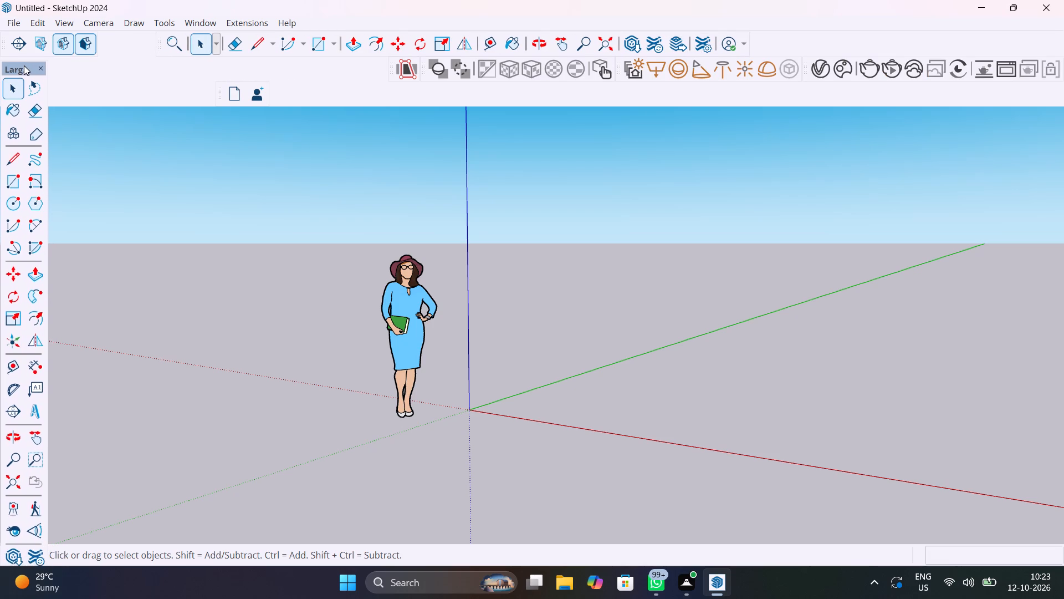
{"action": "left_click_drag", "start_coordinate": [24, 65], "coordinate": [24, 60]}
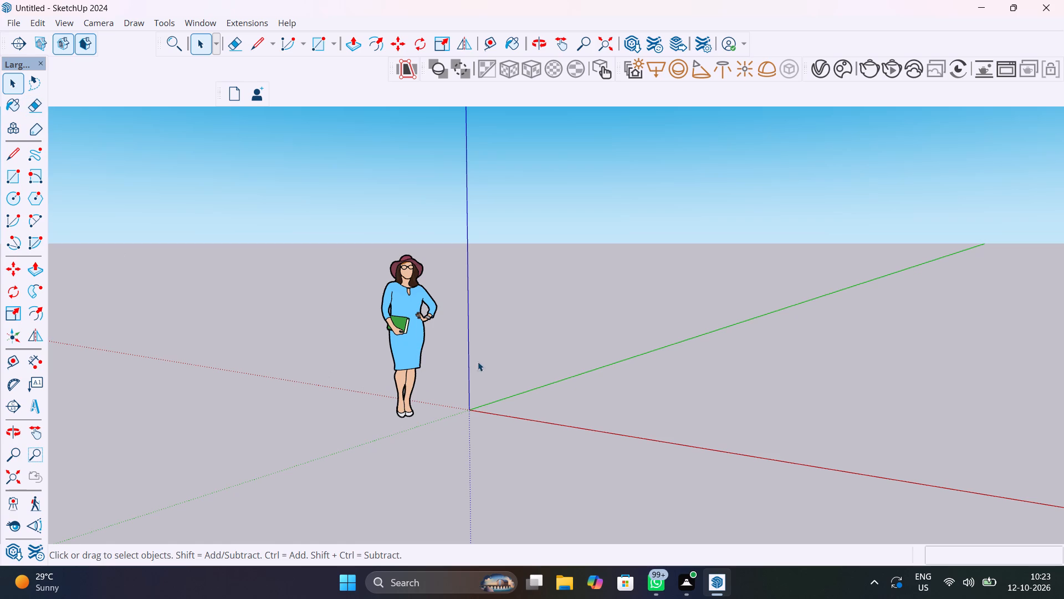
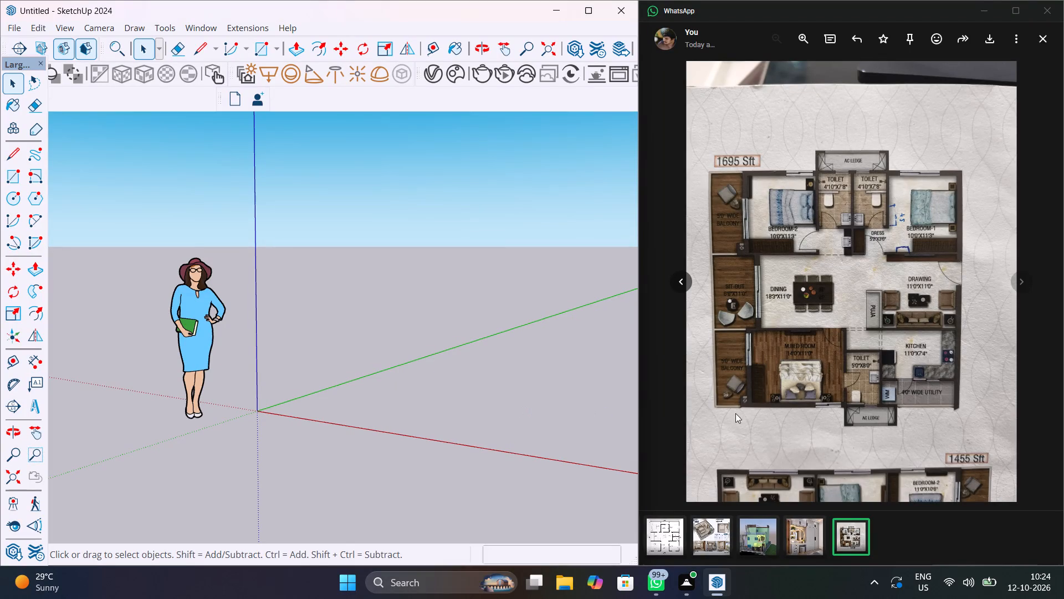
Place a guide line parallel to the green axis, about 3' away from it.
{"action": "scroll", "coordinate": [821, 219], "scroll_direction": "up", "scroll_amount": 7}
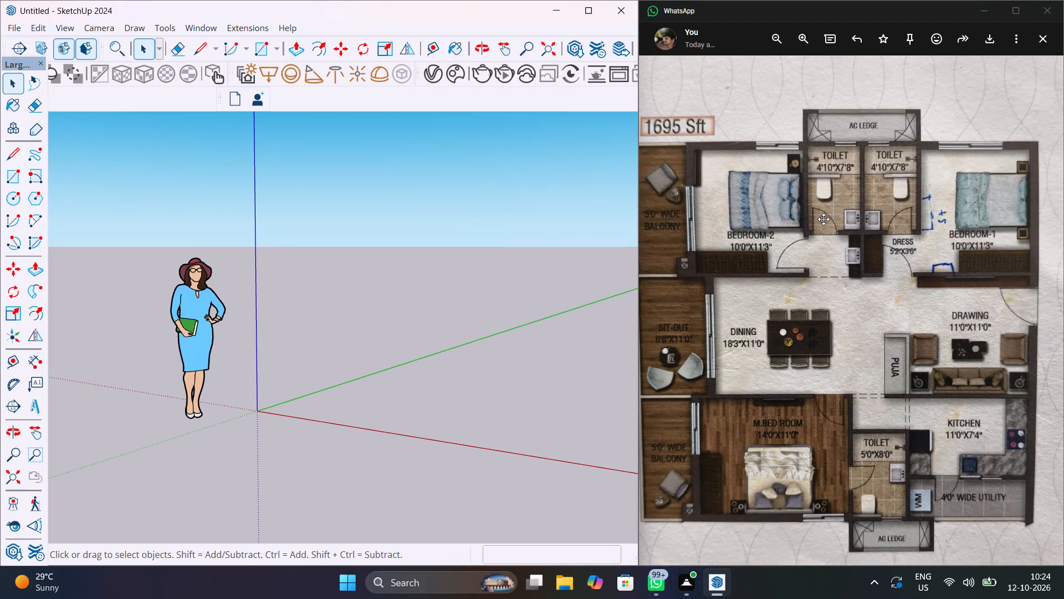
{"action": "scroll", "coordinate": [823, 226], "scroll_direction": "down", "scroll_amount": 1}
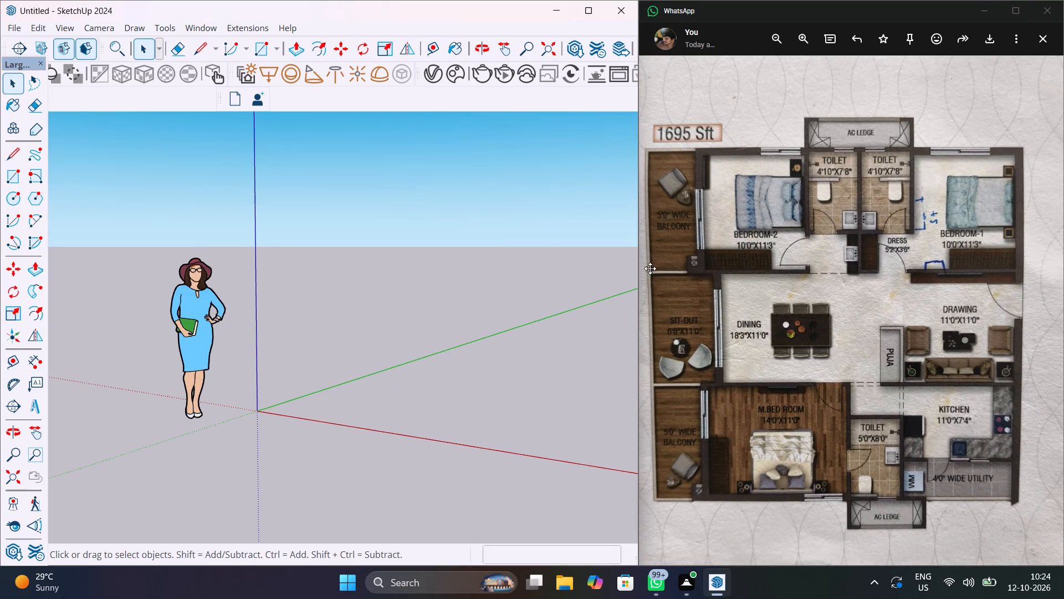
{"action": "middle_click_drag", "start_coordinate": [483, 426], "coordinate": [584, 506]}
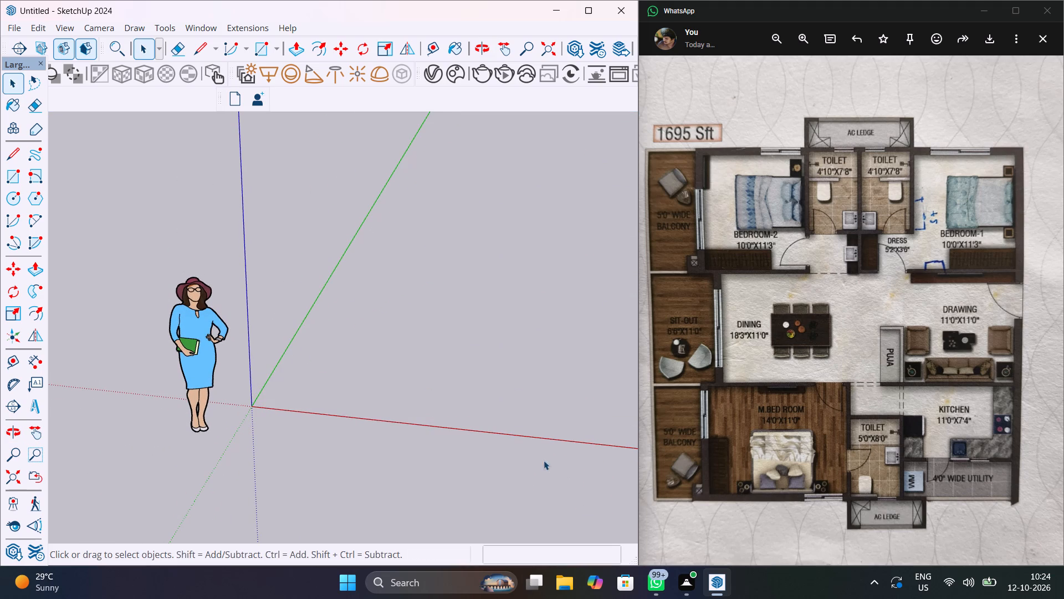
{"action": "middle_click_drag", "start_coordinate": [392, 375], "coordinate": [280, 497], "text": "shift"}
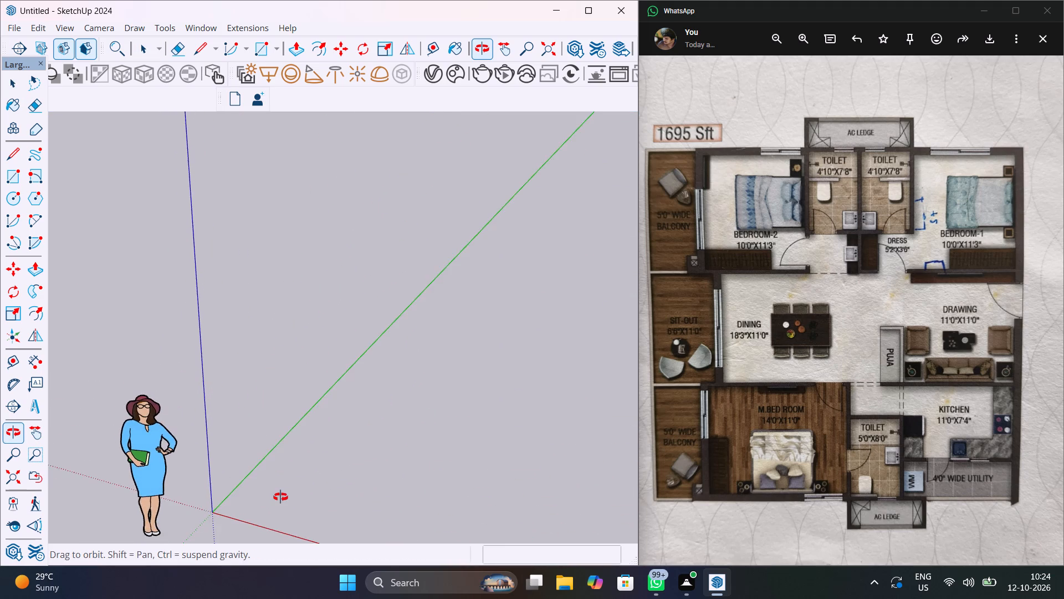
{"action": "middle_click_drag", "start_coordinate": [280, 497], "coordinate": [273, 432], "text": "shift"}
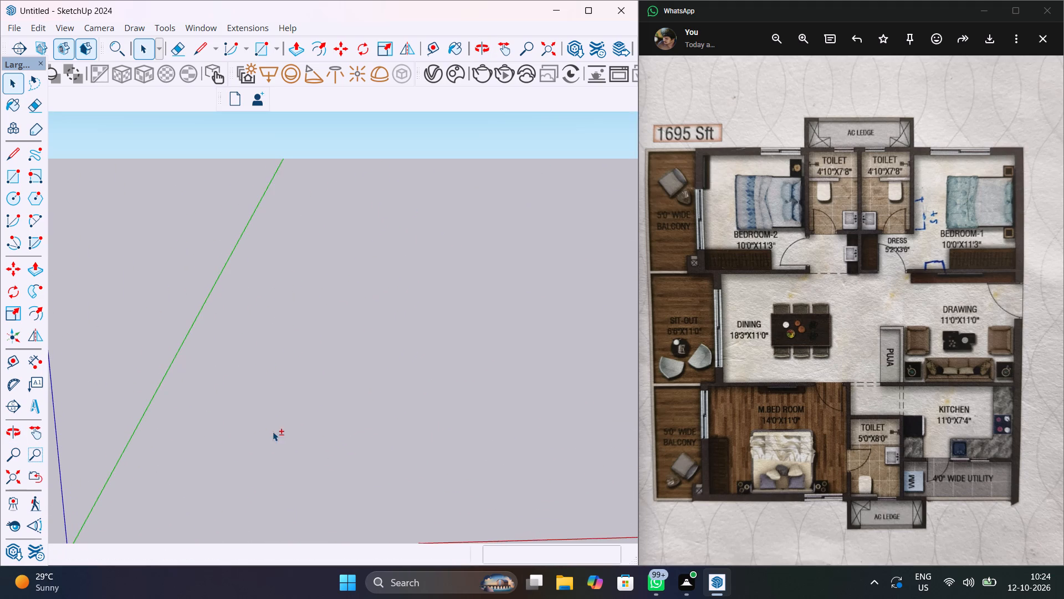
{"action": "scroll", "coordinate": [271, 429], "scroll_direction": "down", "scroll_amount": 2}
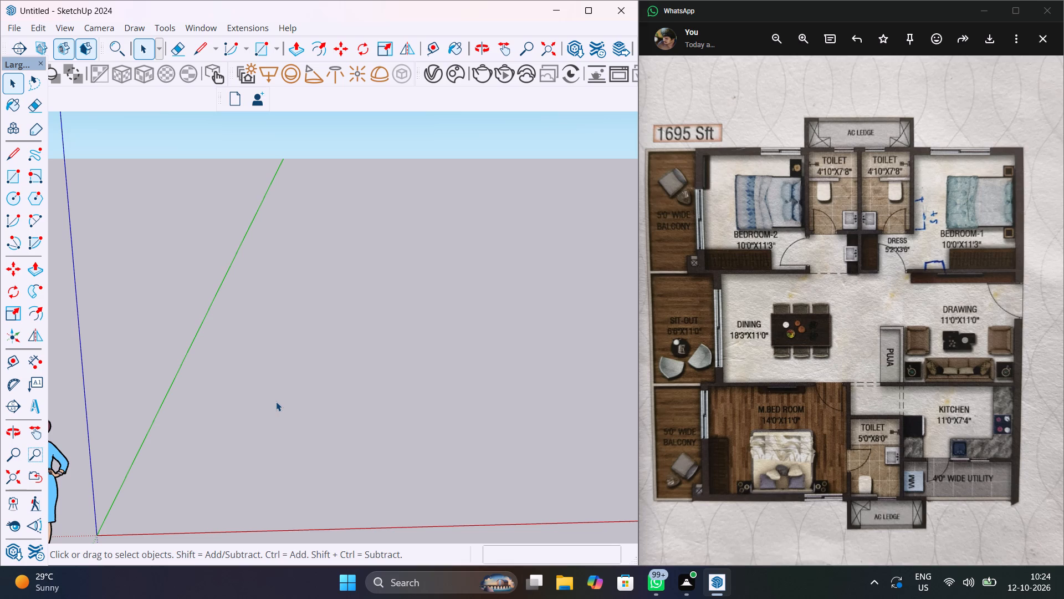
{"action": "key", "text": "t"}
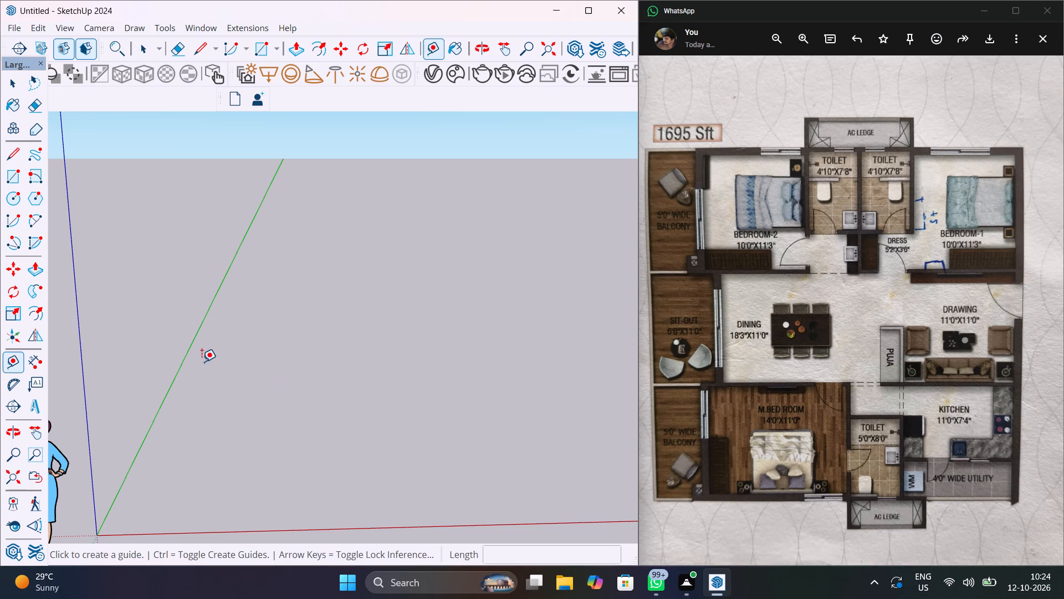
{"action": "left_click", "coordinate": [186, 352]}
{"action": "left_click", "coordinate": [226, 362]}
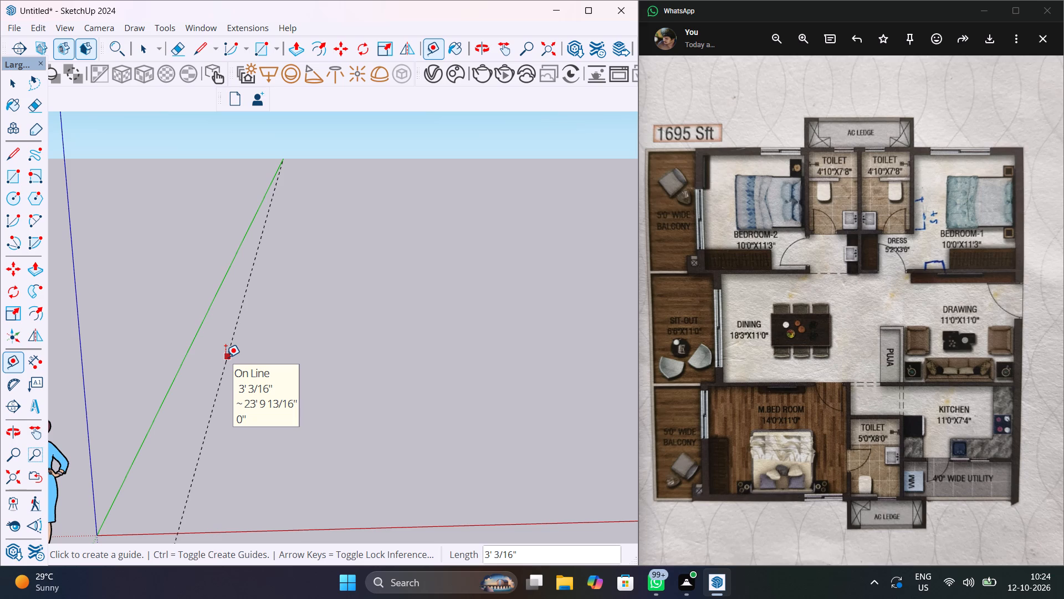
Add a parallel guide 9" beyond the first guide to mark the outer wall thickness.
{"action": "left_click", "coordinate": [226, 357]}
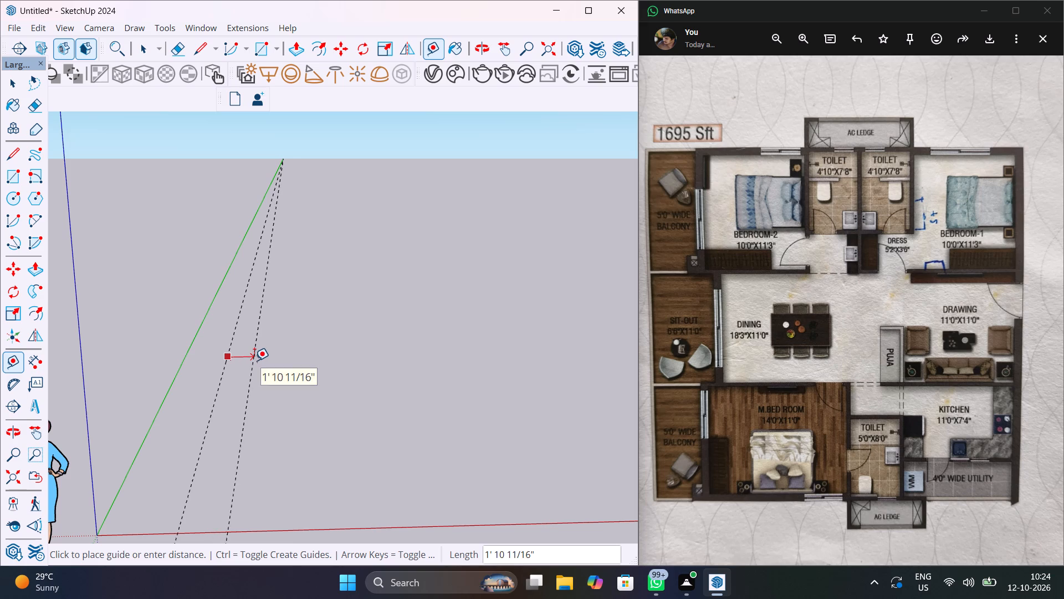
{"action": "scroll", "coordinate": [926, 342], "scroll_direction": "down", "scroll_amount": 4}
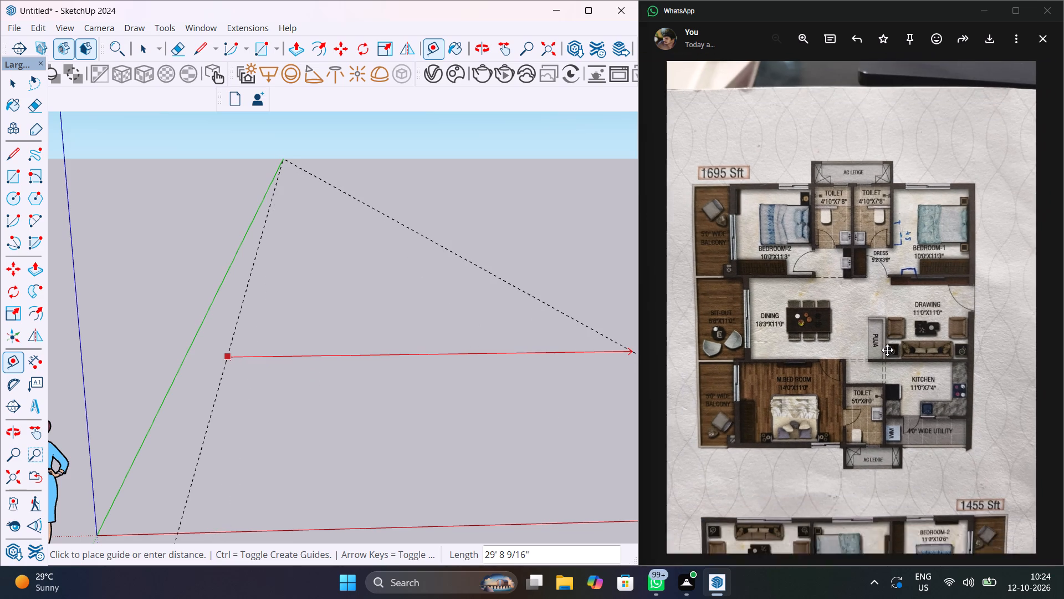
{"action": "scroll", "coordinate": [887, 350], "scroll_direction": "up", "scroll_amount": 3}
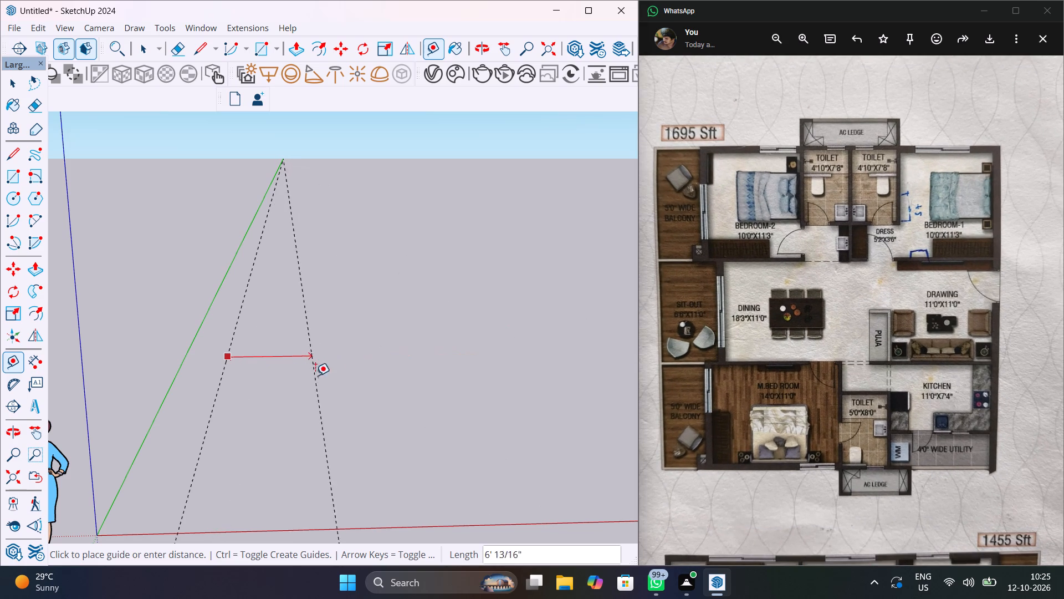
{"action": "middle_click_drag", "start_coordinate": [248, 364], "coordinate": [255, 422]}
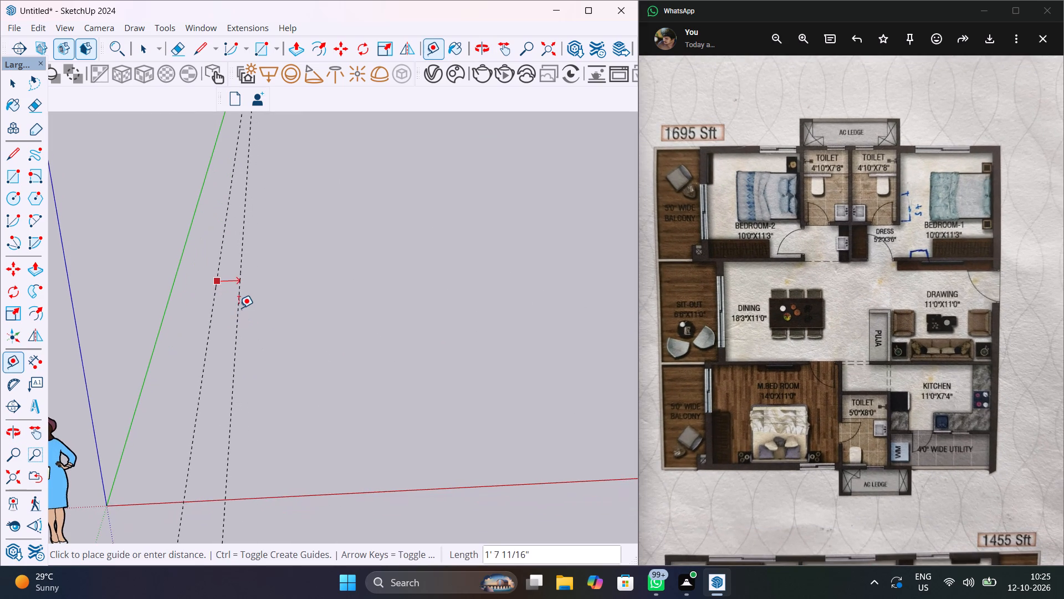
{"action": "scroll", "coordinate": [239, 307], "scroll_direction": "up", "scroll_amount": 4}
{"action": "middle_click_drag", "start_coordinate": [239, 307], "coordinate": [249, 463]}
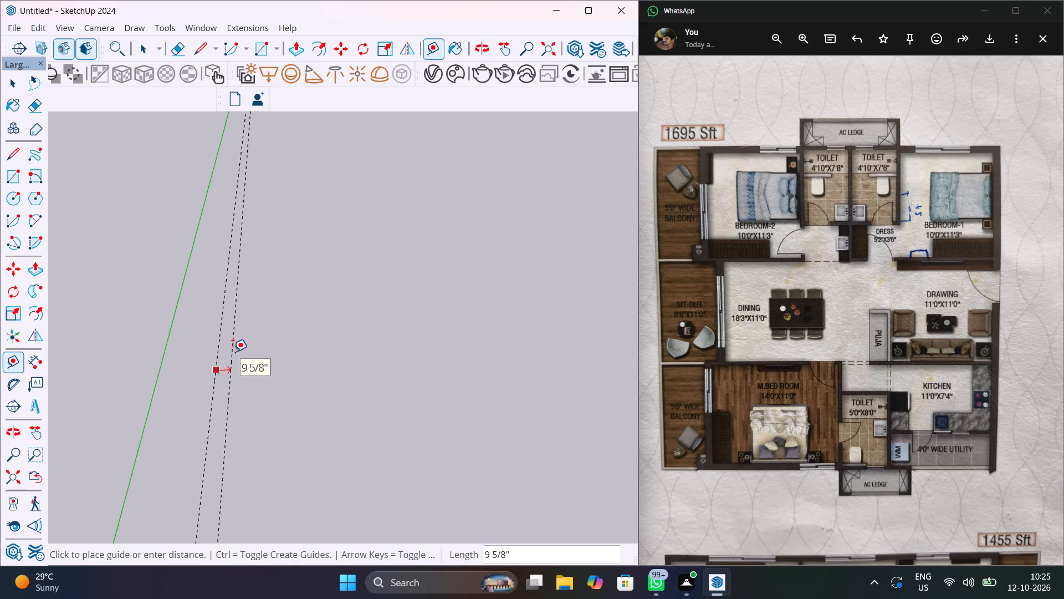
{"action": "key", "text": "9"}
{"action": "key", "text": "shift+quotedbl"}
{"action": "key", "text": "Return"}
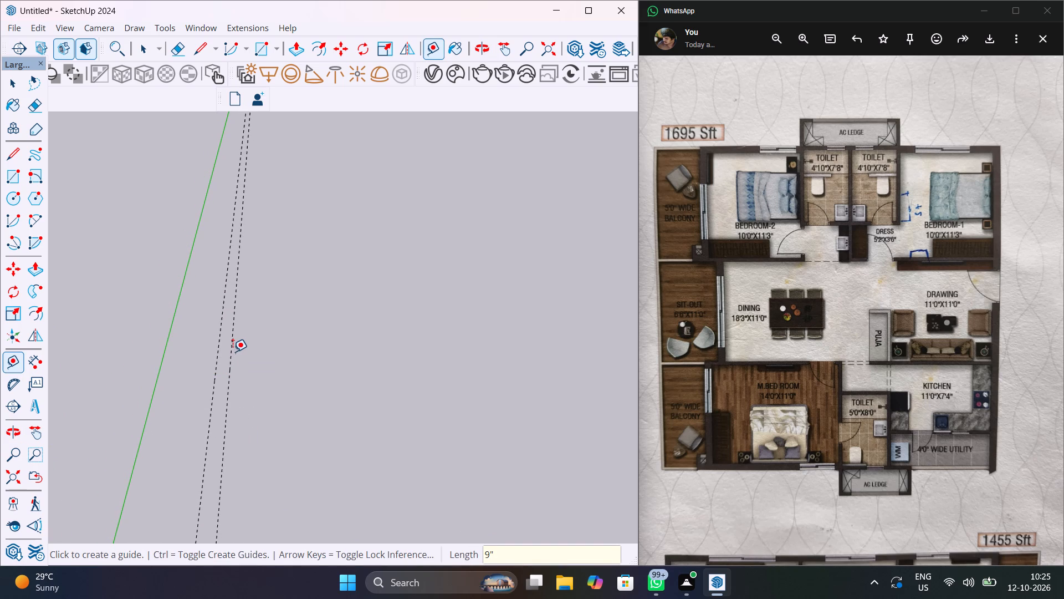
Add parallel guides for Bedroom-2, one 10' beyond the outer wall guides and another 4.5" further for the partition wall.
{"action": "key", "text": "super+space"}
{"action": "key", "text": "super+space"}
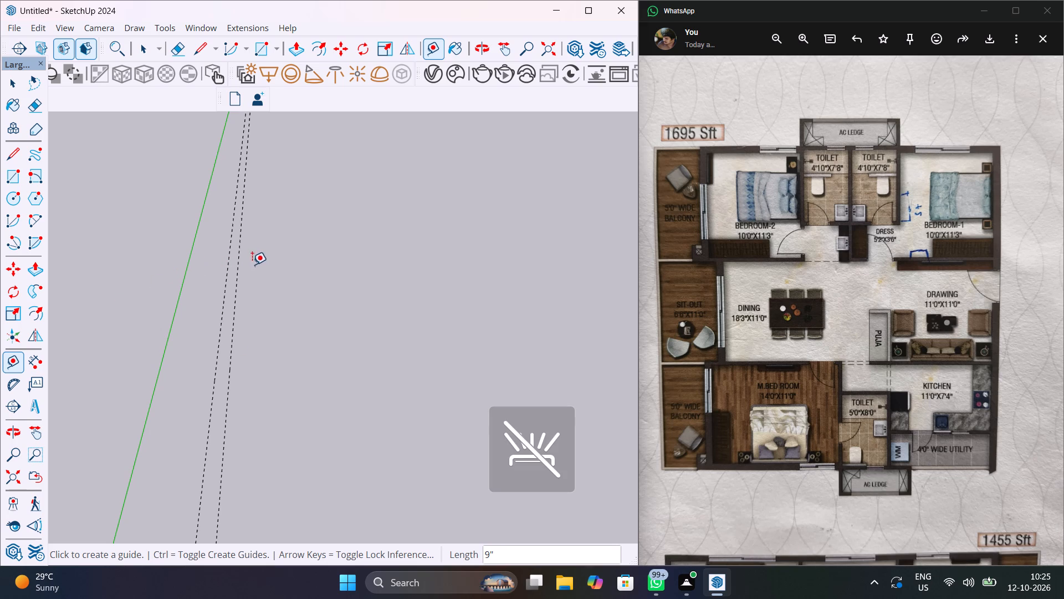
{"action": "left_click", "coordinate": [236, 281]}
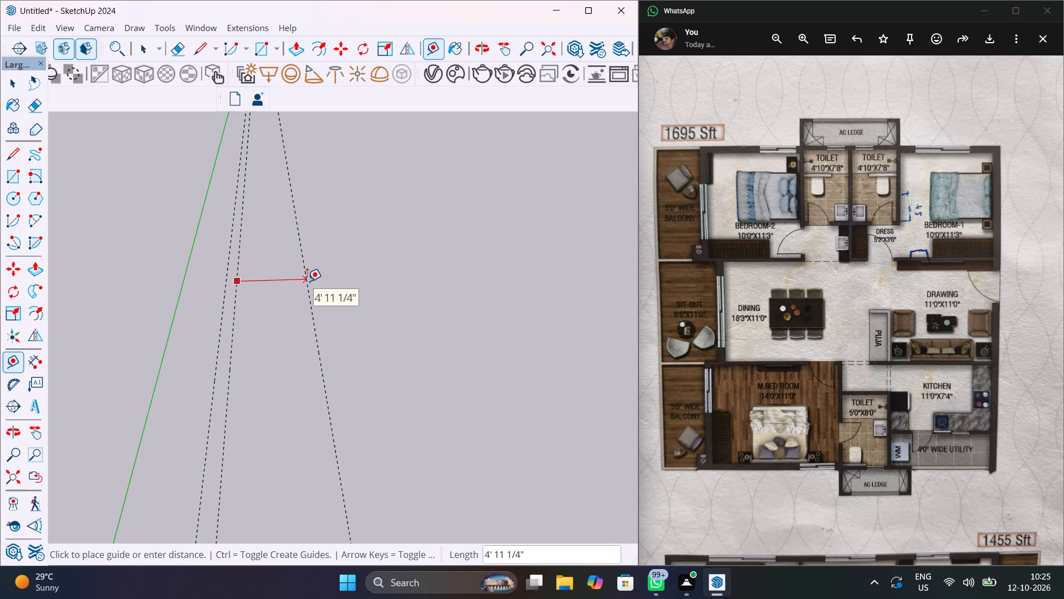
{"action": "type", "text": "10'"}
{"action": "key", "text": "Return"}
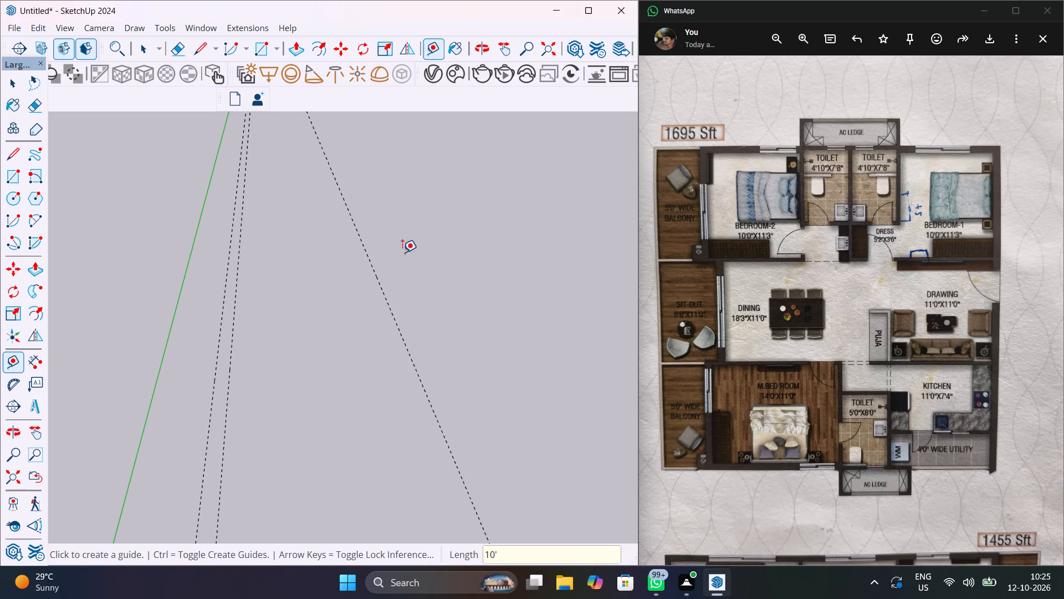
{"action": "left_click", "coordinate": [382, 289]}
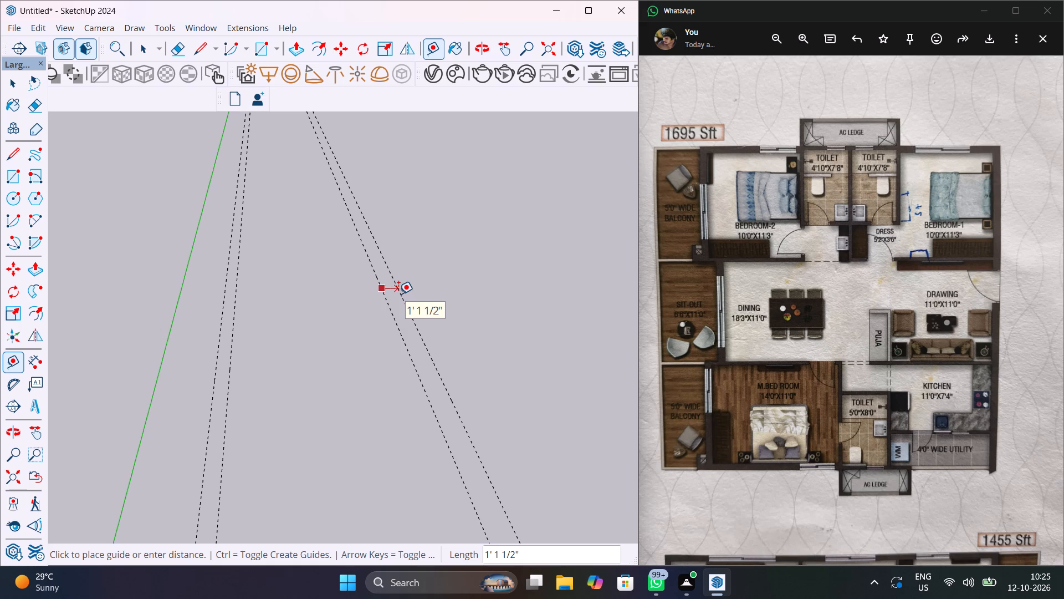
{"action": "type", "text": "4.5\""}
{"action": "key", "text": "Return"}
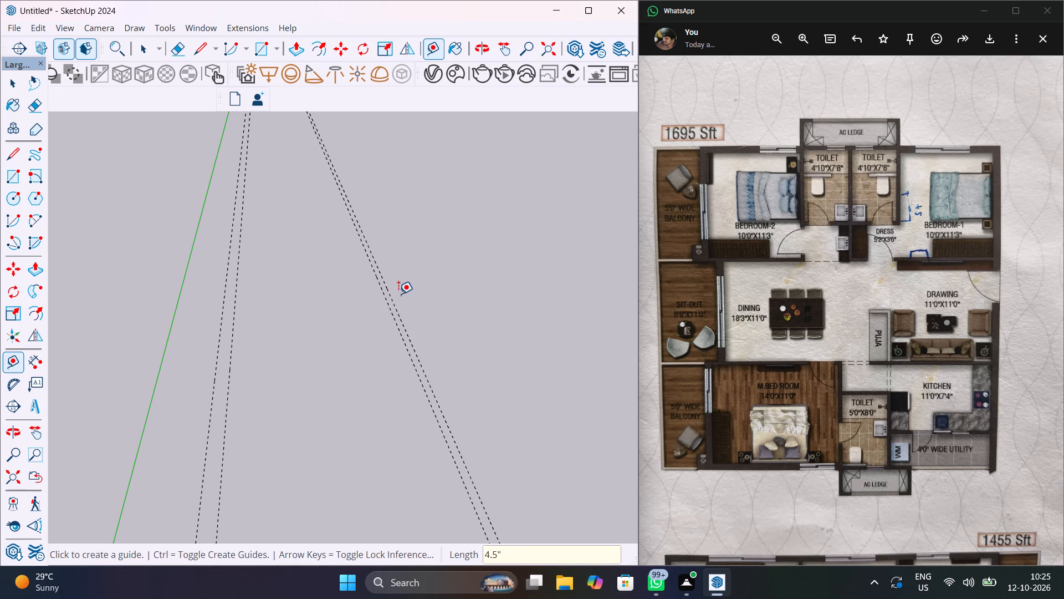
Add parallel guides for the first toilet, one 4'10" beyond the Bedroom-2 partition and another 4.5" further for its wall.
{"action": "left_click", "coordinate": [390, 288]}
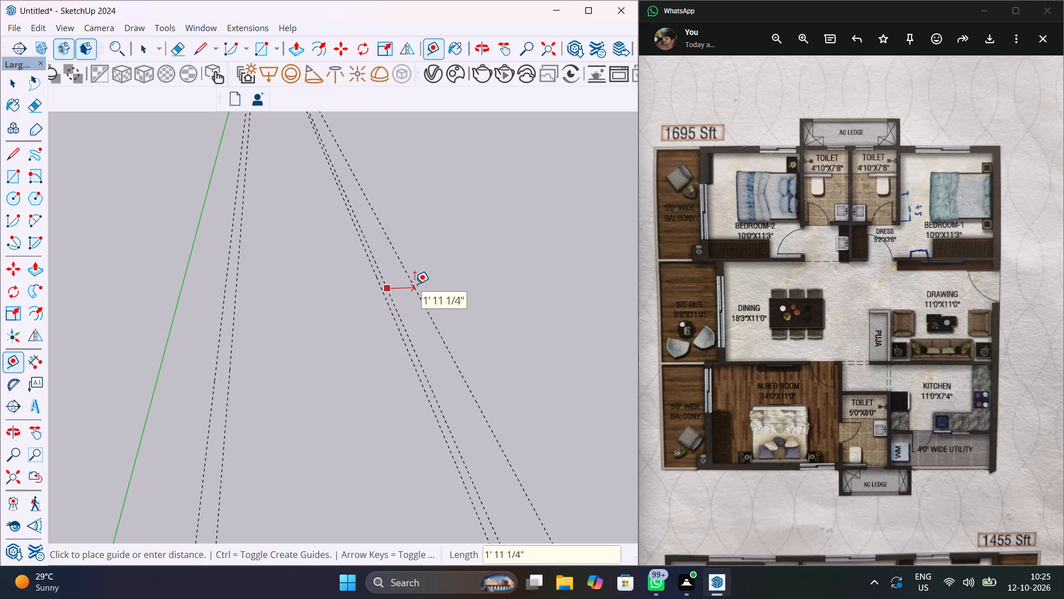
{"action": "key", "text": "4"}
{"action": "type", "text": "'10\""}
{"action": "key", "text": "Return"}
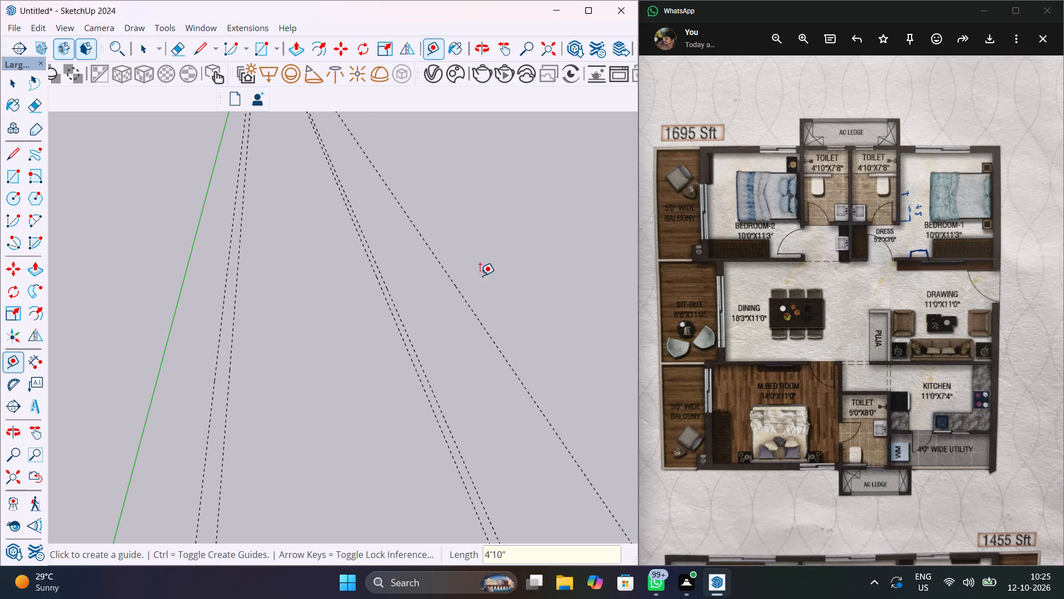
{"action": "left_click", "coordinate": [473, 314]}
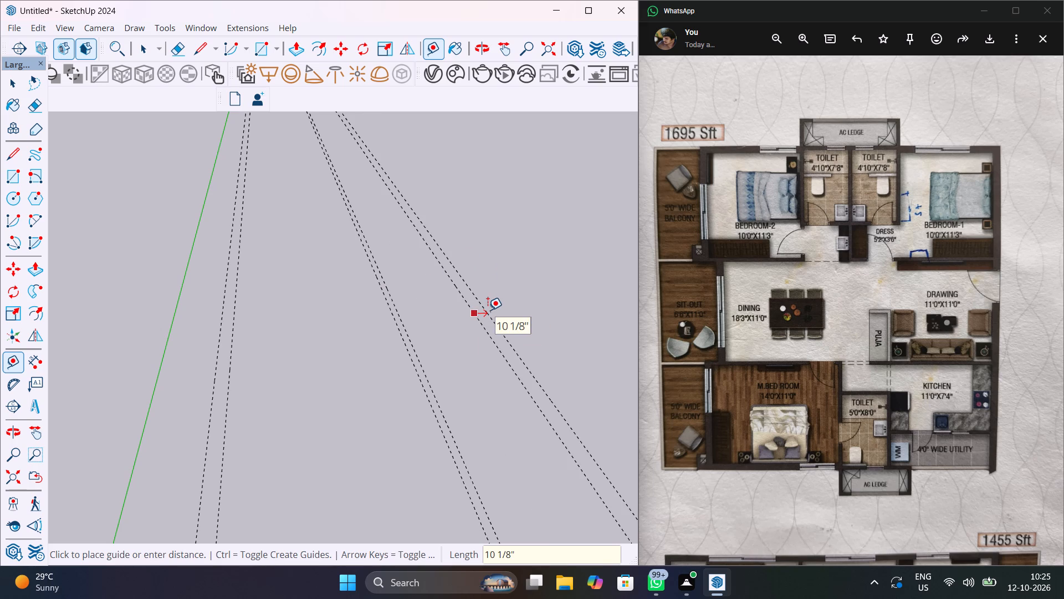
{"action": "type", "text": "4.5\""}
{"action": "key", "text": "Return"}
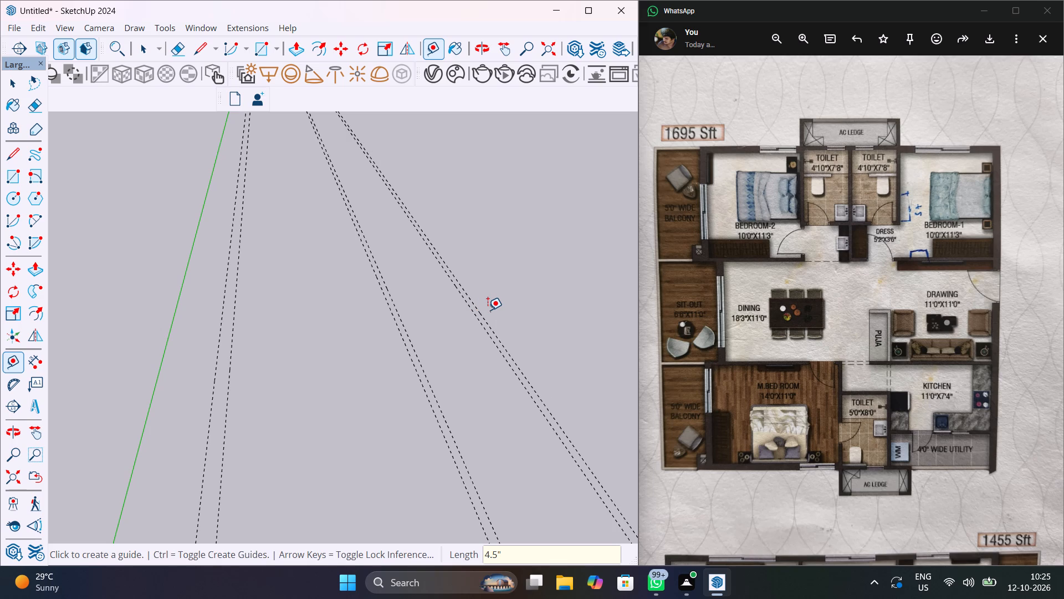
Add parallel guides for the second toilet, one 4'10" beyond the last wall guide and another 4.5" further for its wall.
{"action": "left_click", "coordinate": [472, 301]}
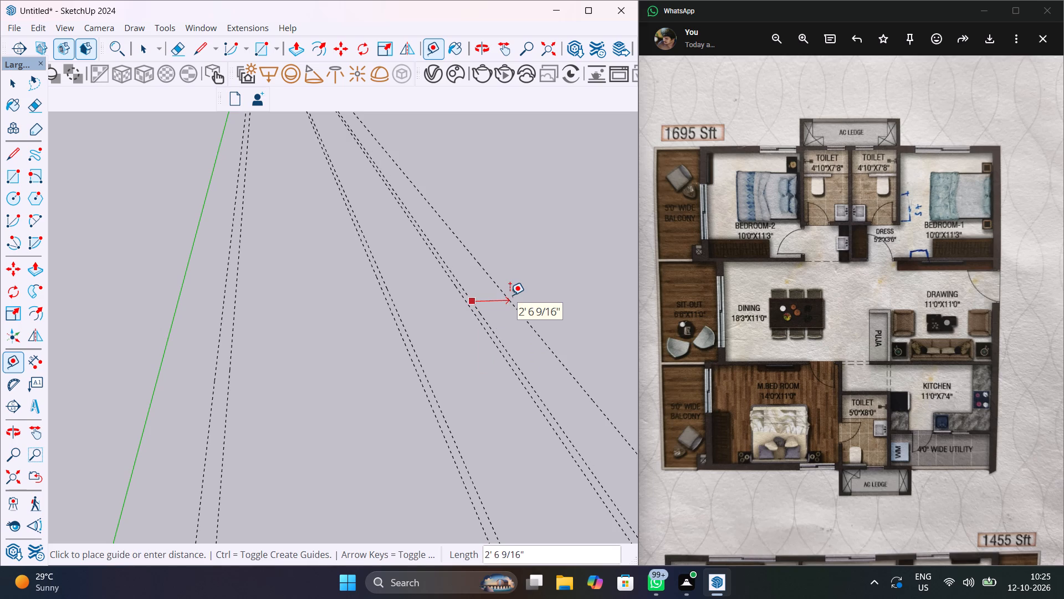
{"action": "key", "text": "1"}
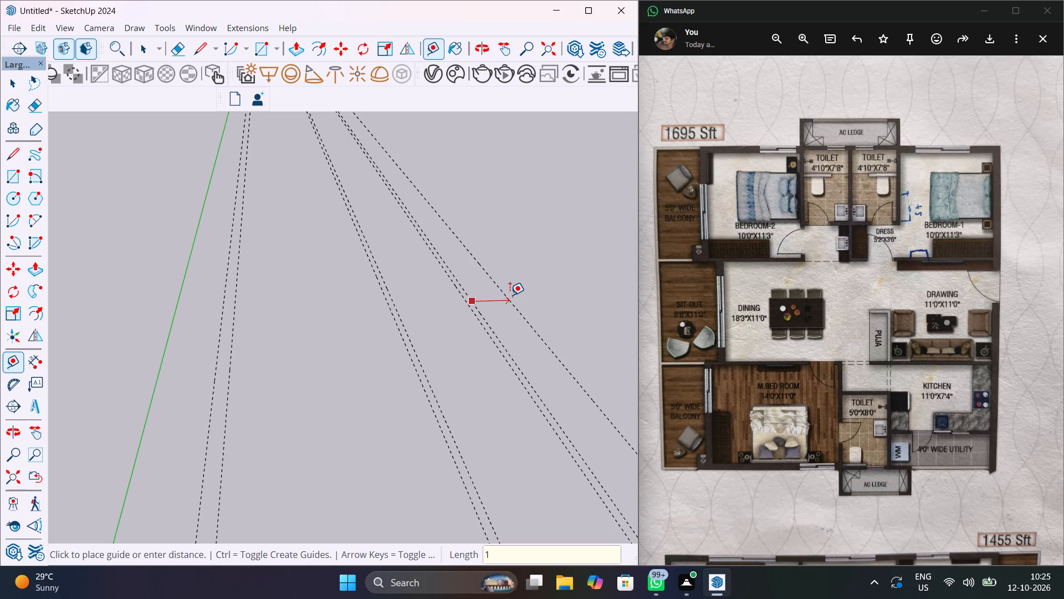
{"action": "key", "text": "BackSpace"}
{"action": "type", "text": "4'10"}
{"action": "key", "text": "shift+quotedbl"}
{"action": "key", "text": "Return"}
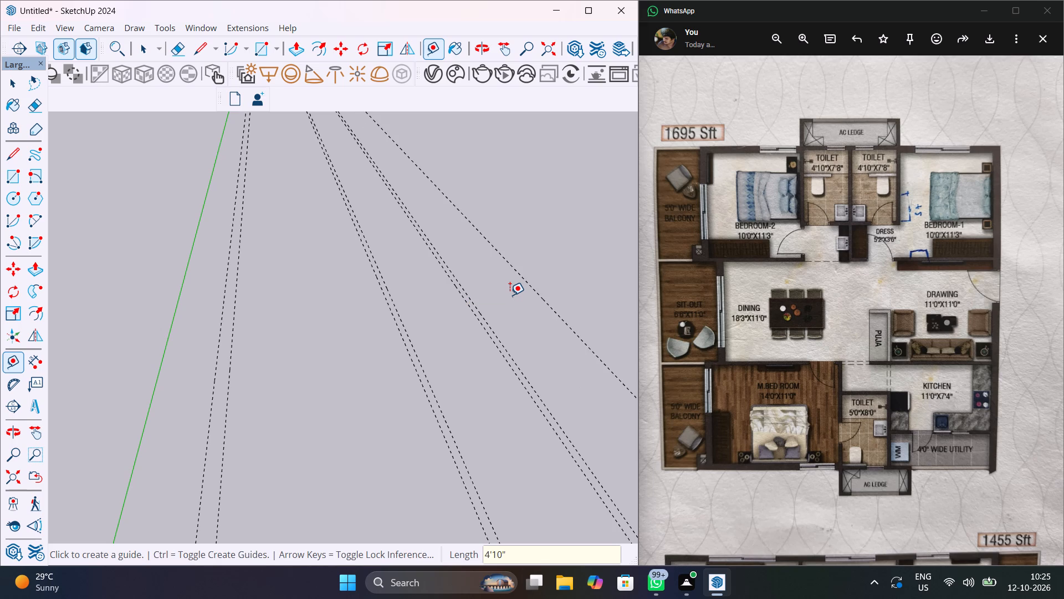
{"action": "left_click", "coordinate": [536, 291]}
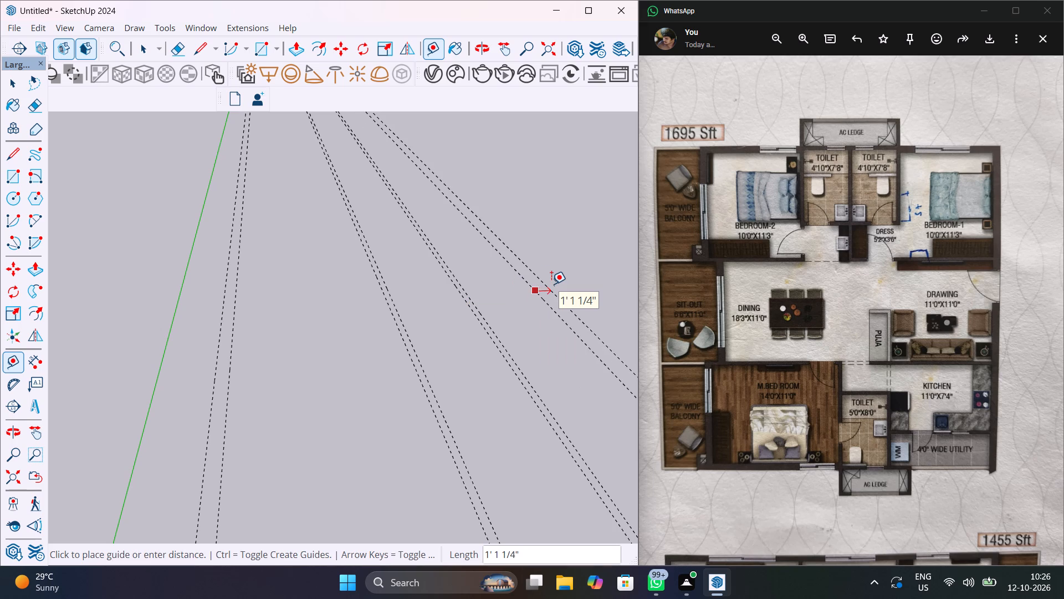
{"action": "type", "text": "4.5\""}
{"action": "key", "text": "Return"}
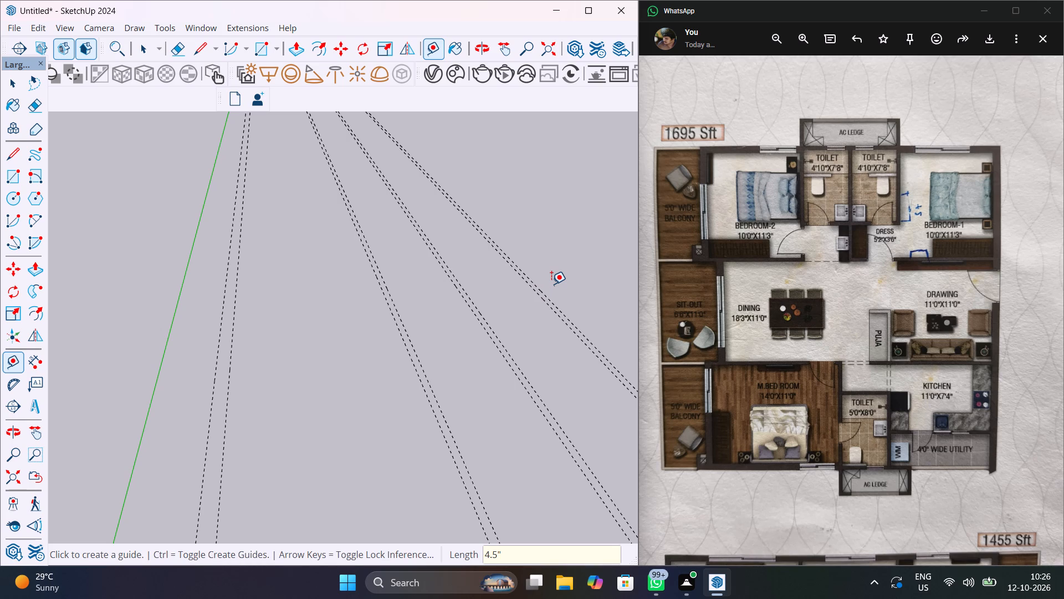
Add a parallel guide 10' beyond the second toilet's wall guides to mark the Bedroom-1 width.
{"action": "left_click", "coordinate": [525, 268]}
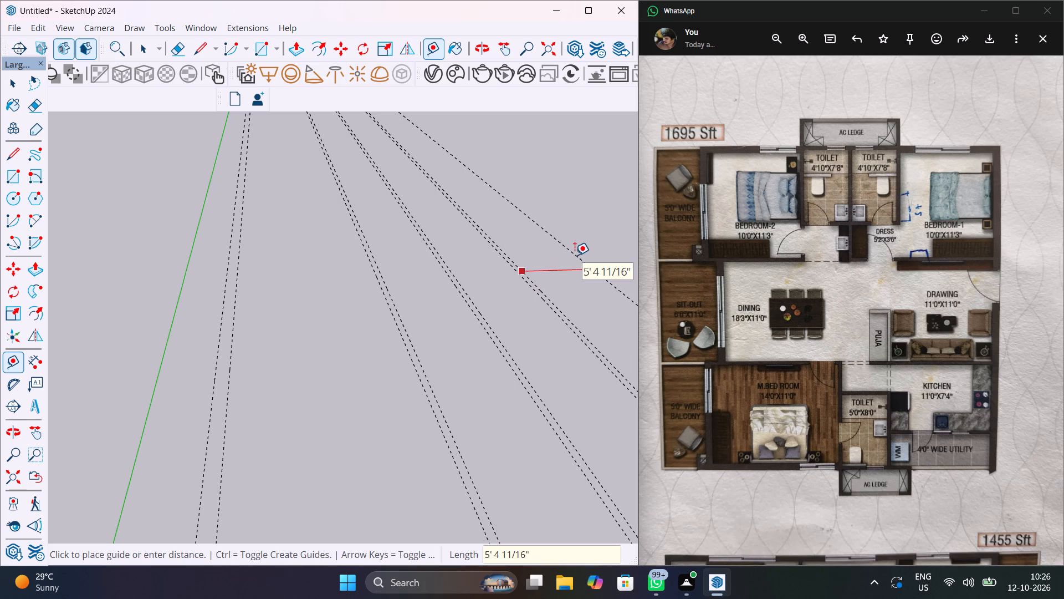
{"action": "type", "text": "10'"}
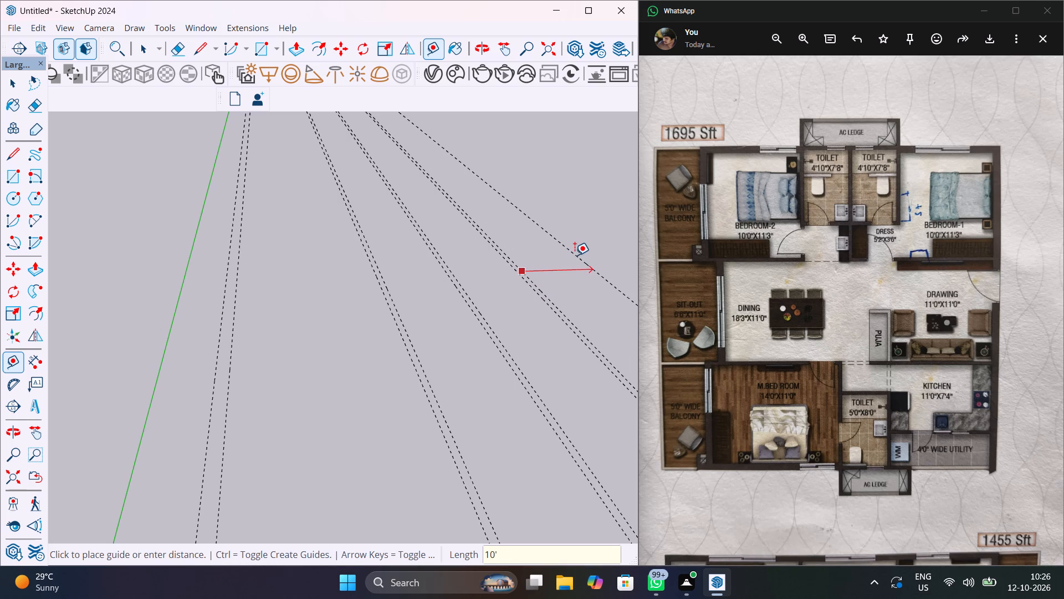
{"action": "key", "text": "Return"}
{"action": "key", "text": "space"}
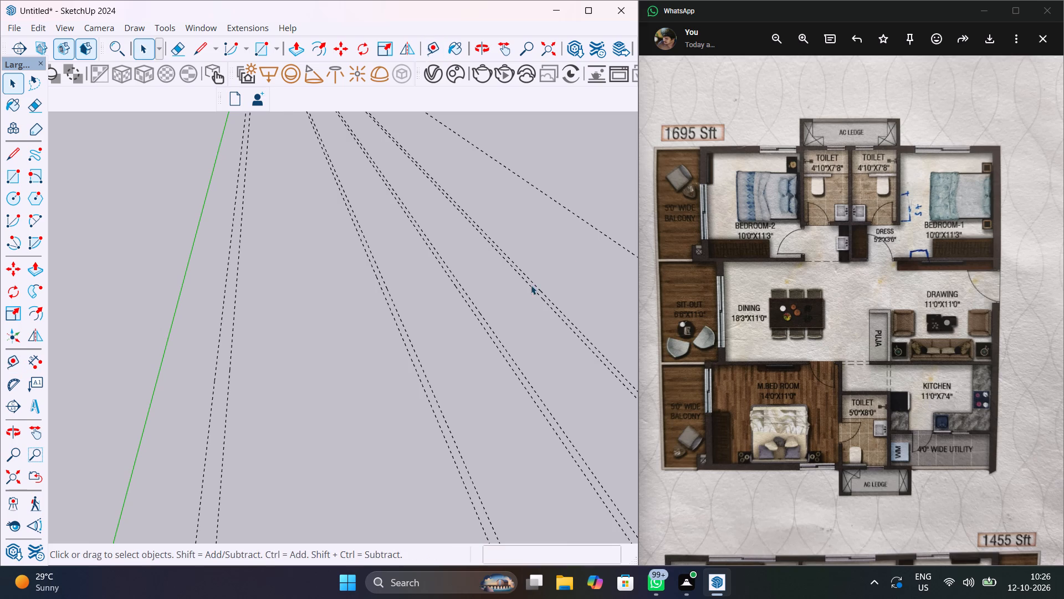
{"action": "scroll", "coordinate": [530, 294], "scroll_direction": "down", "scroll_amount": 6}
{"action": "middle_click_drag", "start_coordinate": [548, 333], "coordinate": [482, 353]}
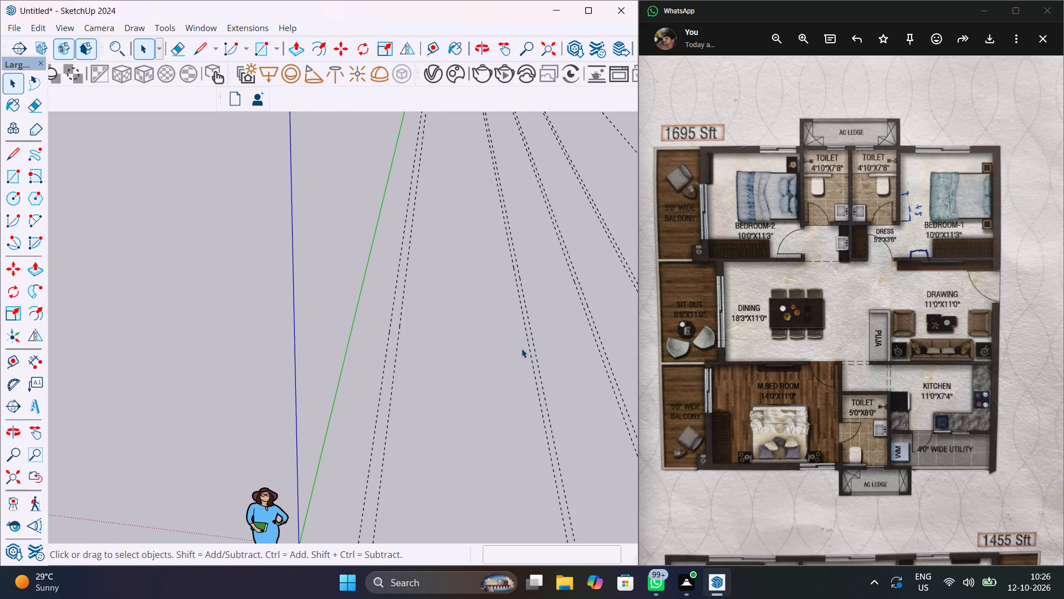
Place a guide parallel to the red axis about 71' away, and another 9" inside it for the bedrooms' outer wall.
{"action": "scroll", "coordinate": [521, 348], "scroll_direction": "down", "scroll_amount": 4}
{"action": "middle_click_drag", "start_coordinate": [521, 348], "coordinate": [504, 229], "text": "shift"}
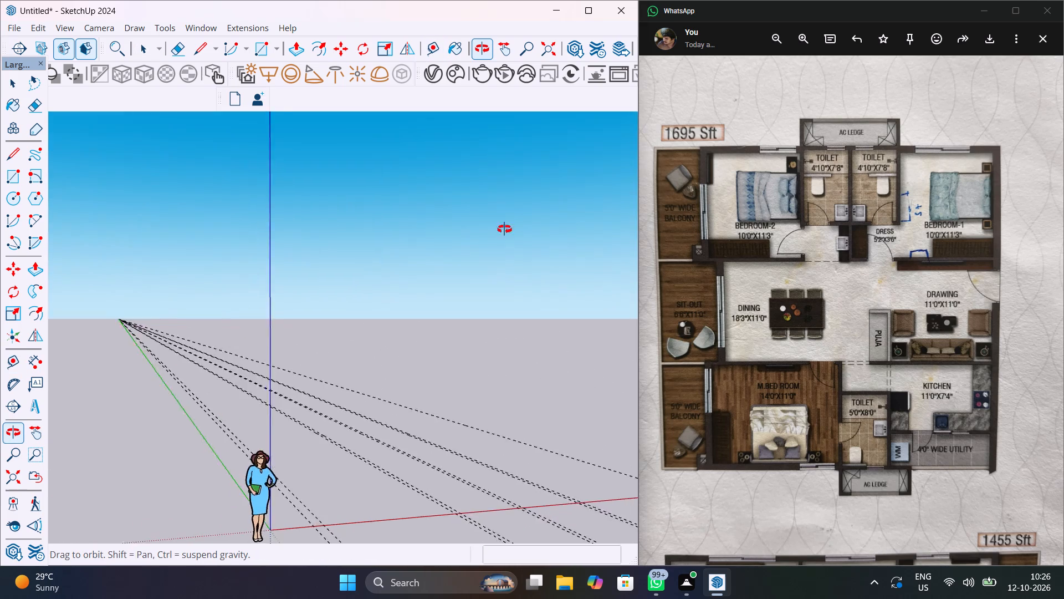
{"action": "middle_click_drag", "start_coordinate": [504, 229], "coordinate": [391, 393], "text": "shift"}
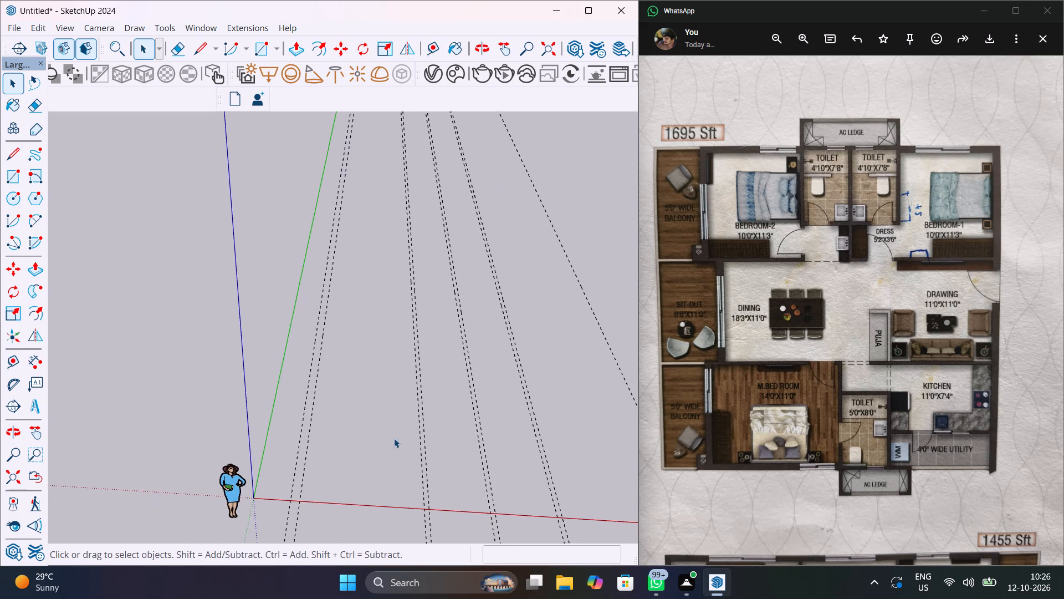
{"action": "key", "text": "t"}
{"action": "left_click", "coordinate": [385, 506]}
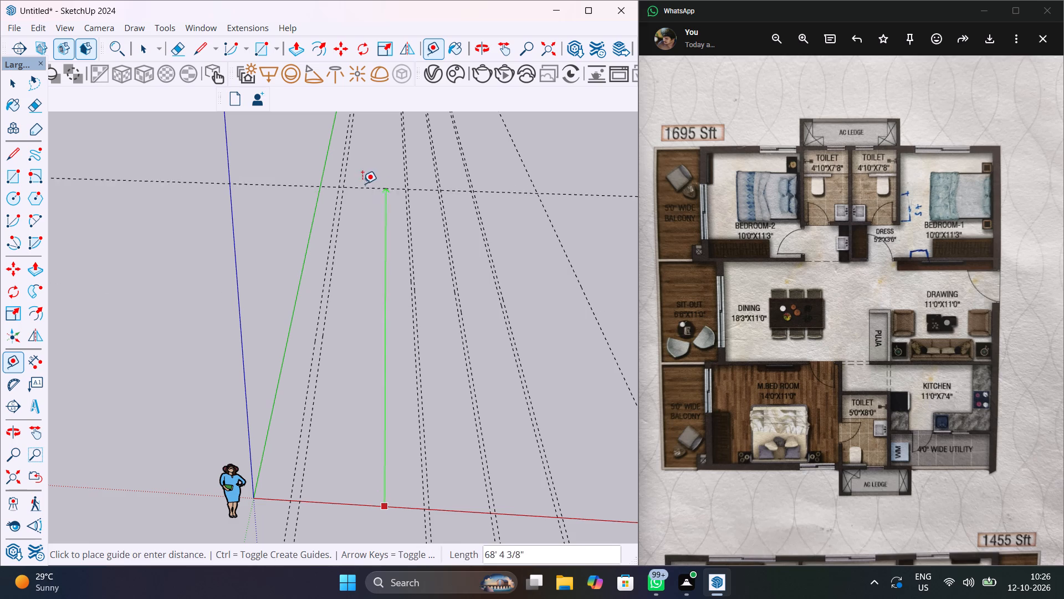
{"action": "left_click", "coordinate": [378, 177]}
{"action": "left_click", "coordinate": [378, 177]}
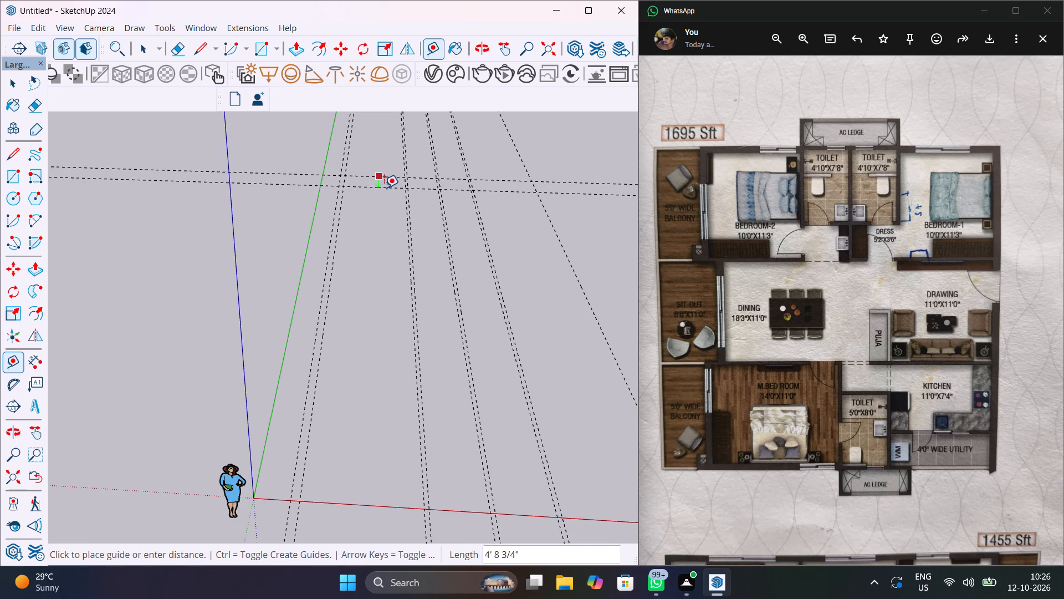
{"action": "key", "text": "9"}
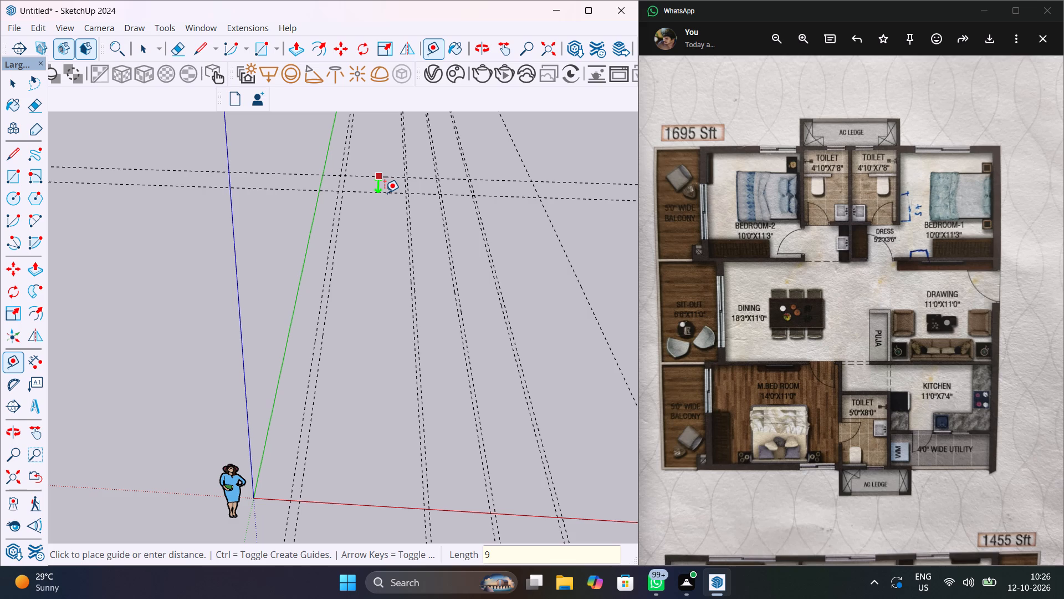
{"action": "key", "text": "shift+quotedbl"}
{"action": "key", "text": "Return"}
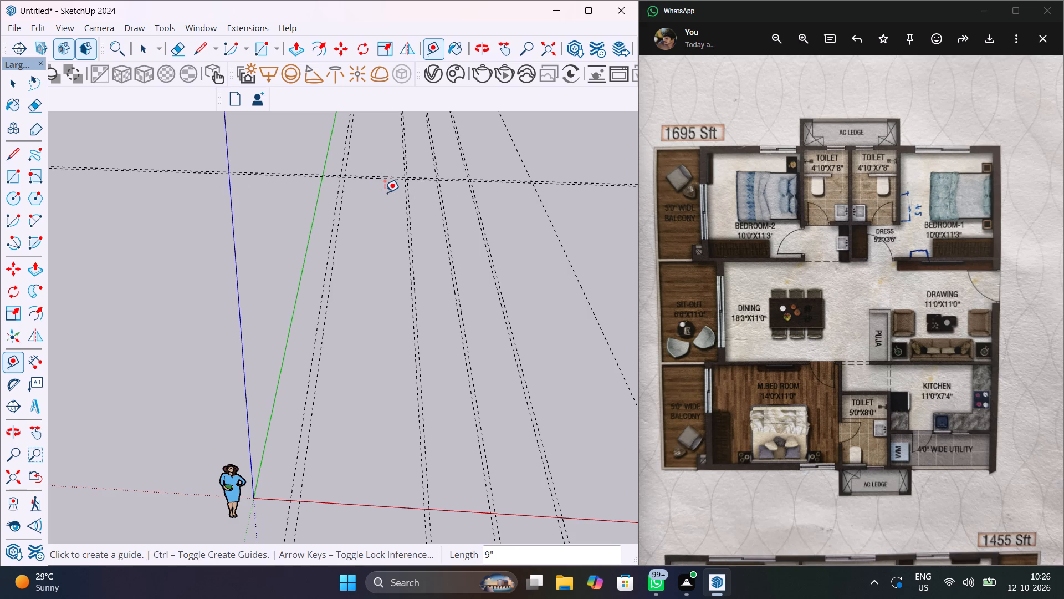
Add parallel guides for the bedroom depth, one 11'3" inside the outer wall guides and another 4.5" further for the partition wall.
{"action": "scroll", "coordinate": [385, 175], "scroll_direction": "up", "scroll_amount": 5}
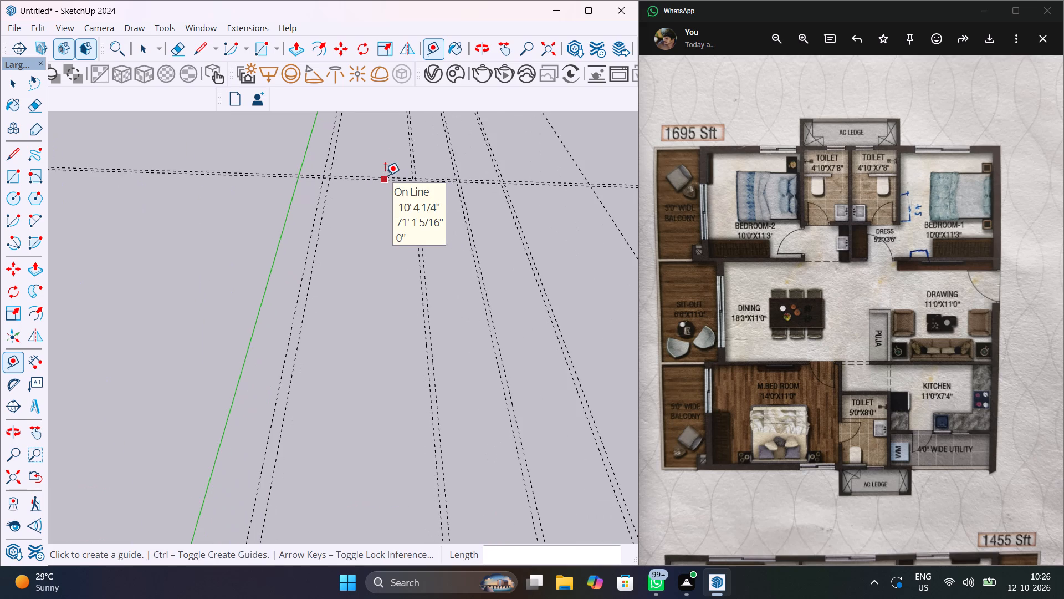
{"action": "scroll", "coordinate": [385, 175], "scroll_direction": "up", "scroll_amount": 2}
{"action": "left_click", "coordinate": [382, 181]}
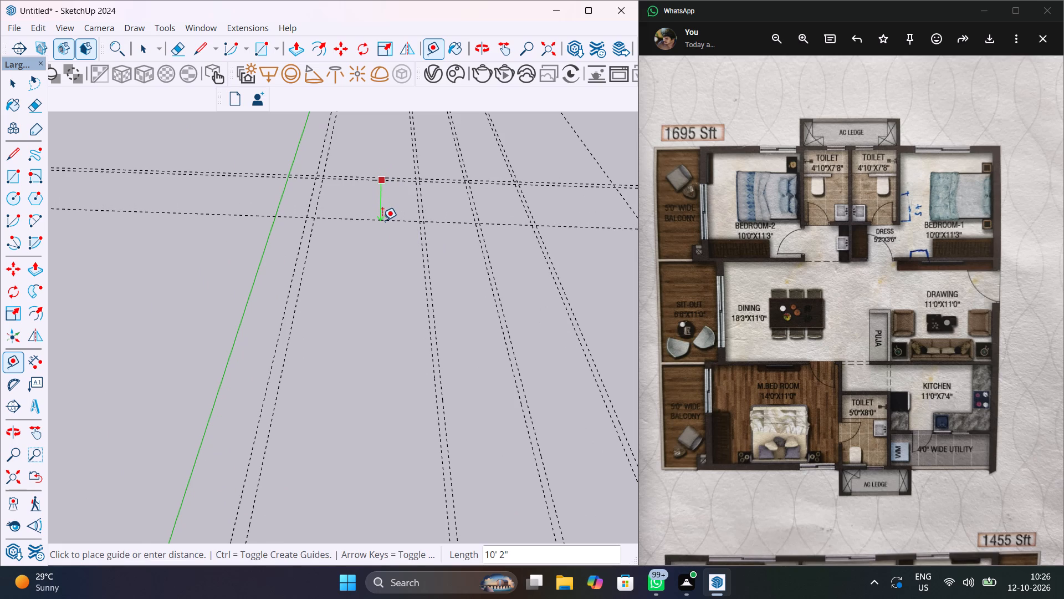
{"action": "type", "text": "11'"}
{"action": "type", "text": "3\""}
{"action": "key", "text": "Return"}
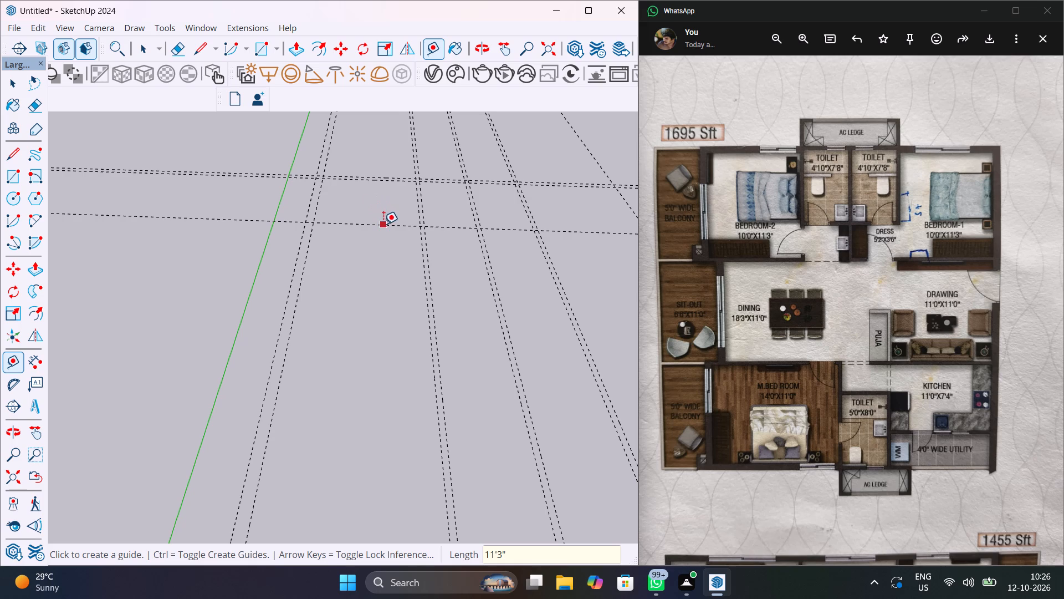
{"action": "left_click", "coordinate": [383, 224]}
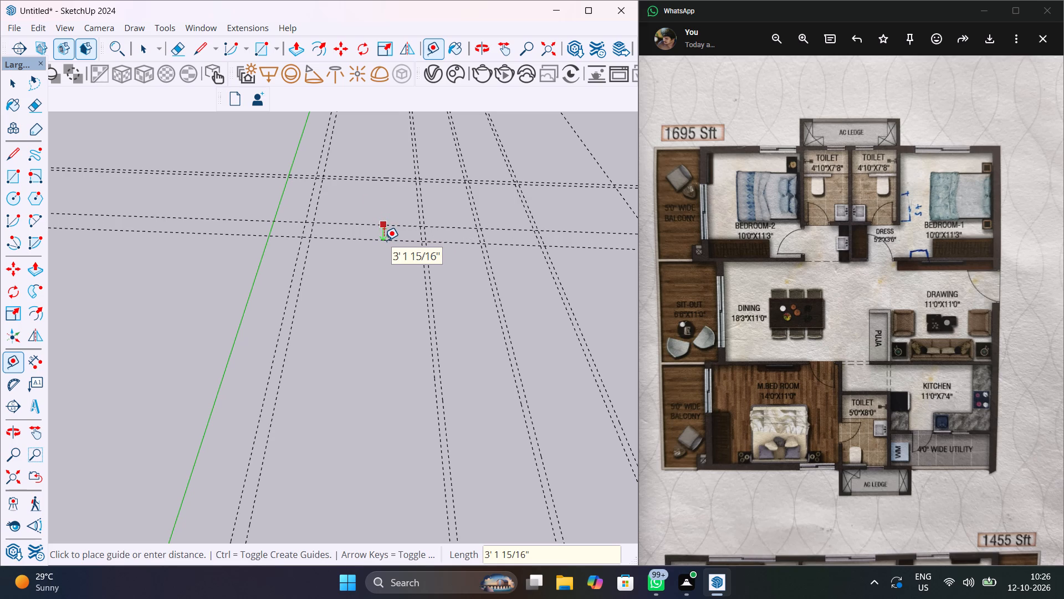
{"action": "type", "text": "4.5\""}
{"action": "key", "text": "Return"}
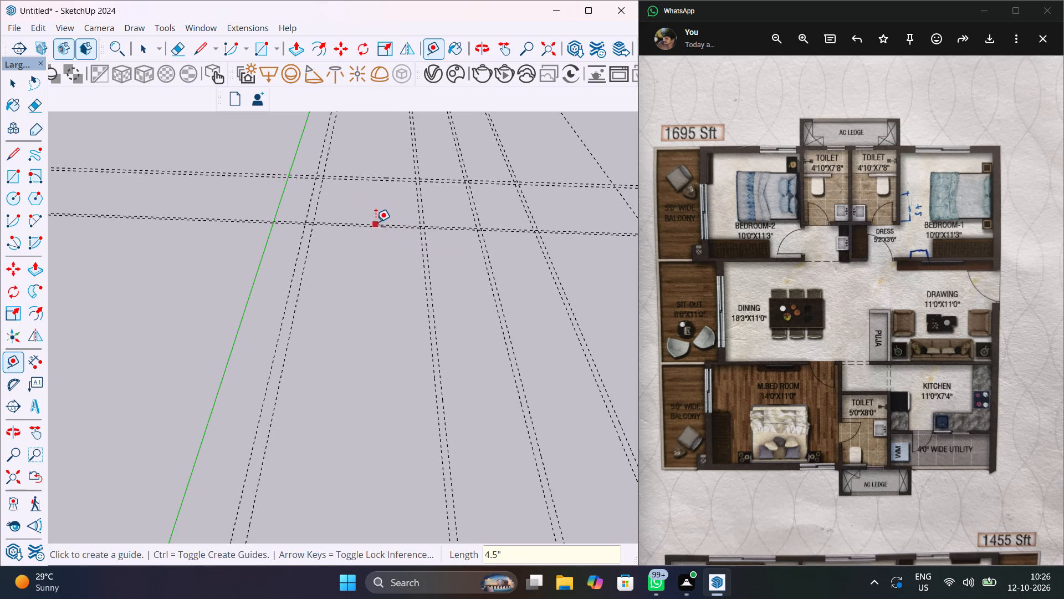
Add parallel guides for the dining and drawing area, one 11' beyond the bedroom partition and another 4.5" further for its wall.
{"action": "scroll", "coordinate": [376, 220], "scroll_direction": "up", "scroll_amount": 6}
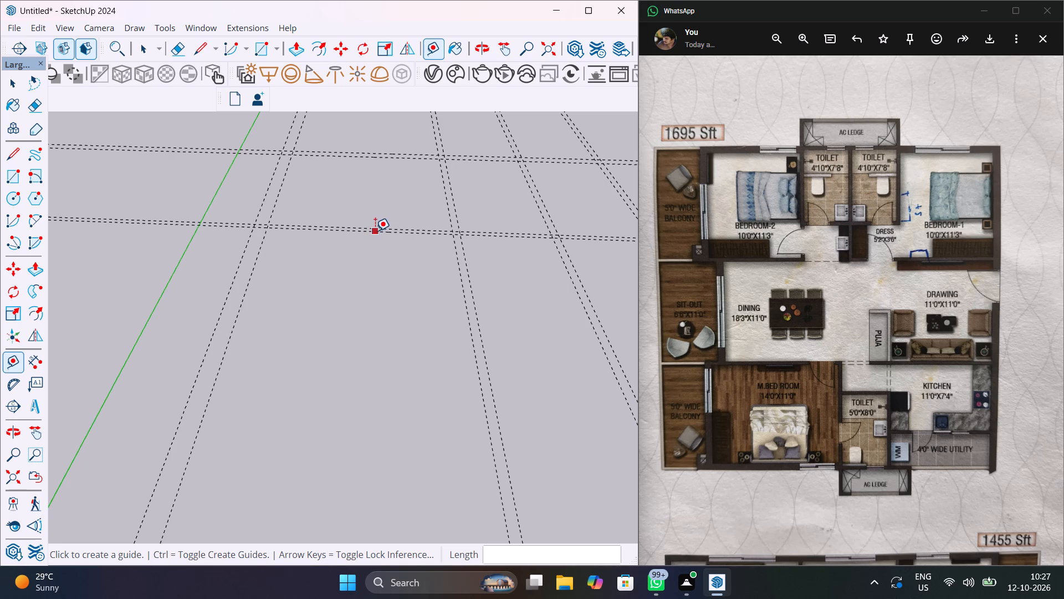
{"action": "left_click", "coordinate": [375, 231]}
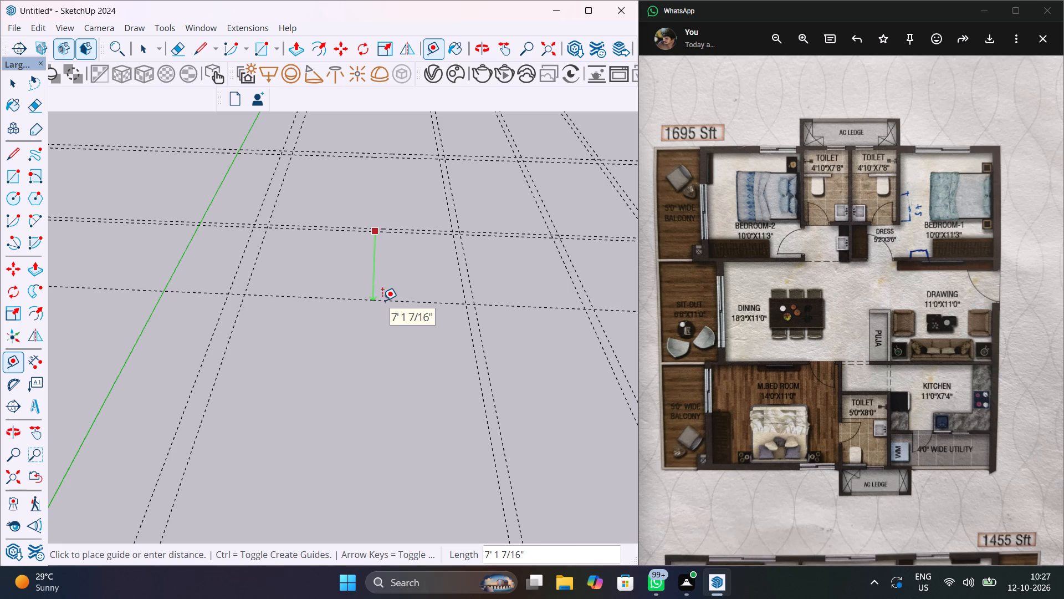
{"action": "type", "text": "11"}
{"action": "key", "text": "apostrophe"}
{"action": "key", "text": "Return"}
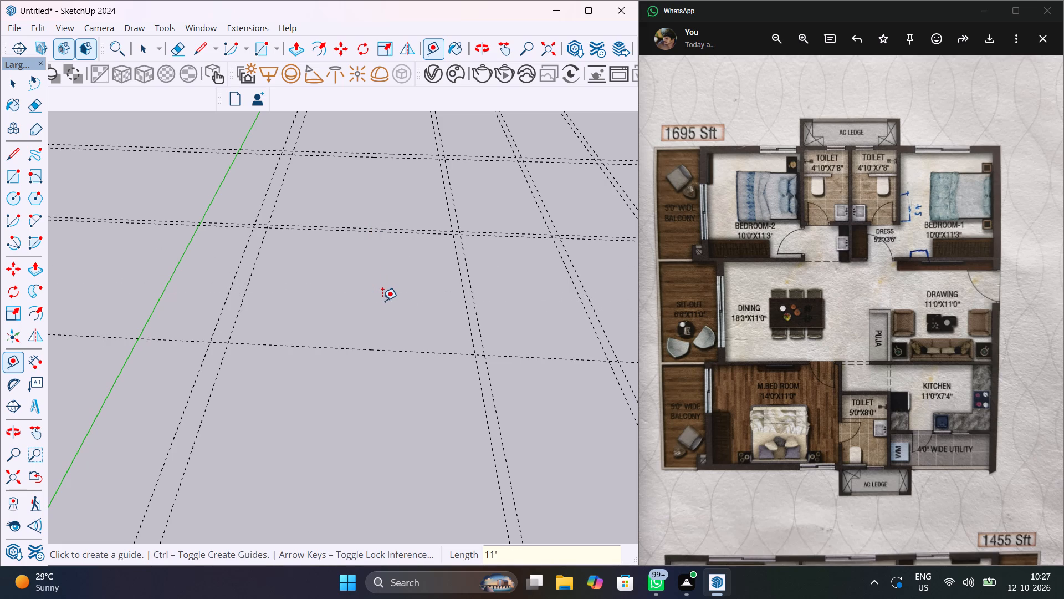
{"action": "left_click", "coordinate": [412, 348]}
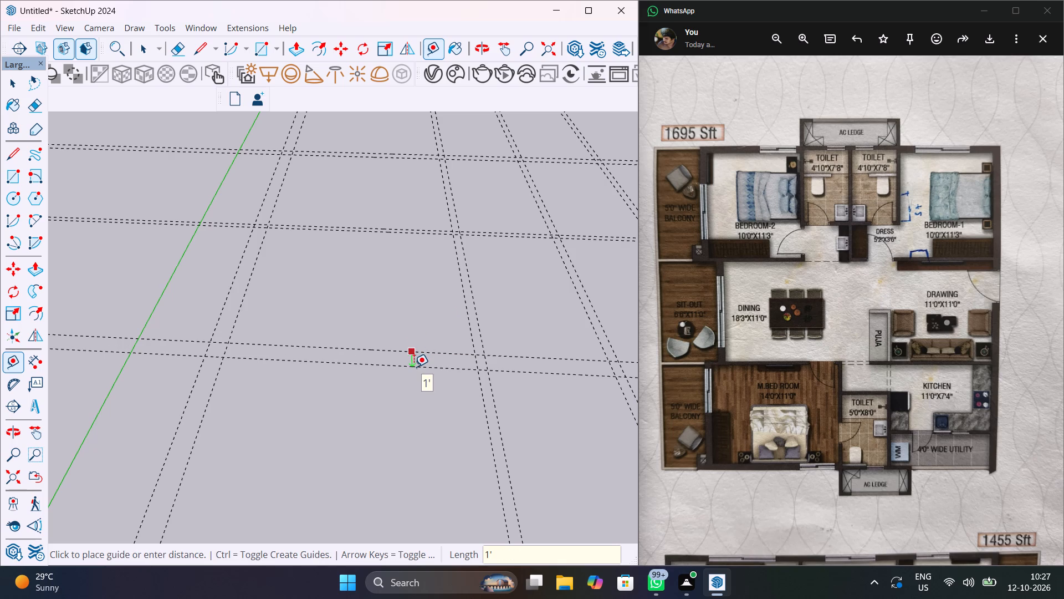
{"action": "type", "text": "4.5\""}
{"action": "key", "text": "Return"}
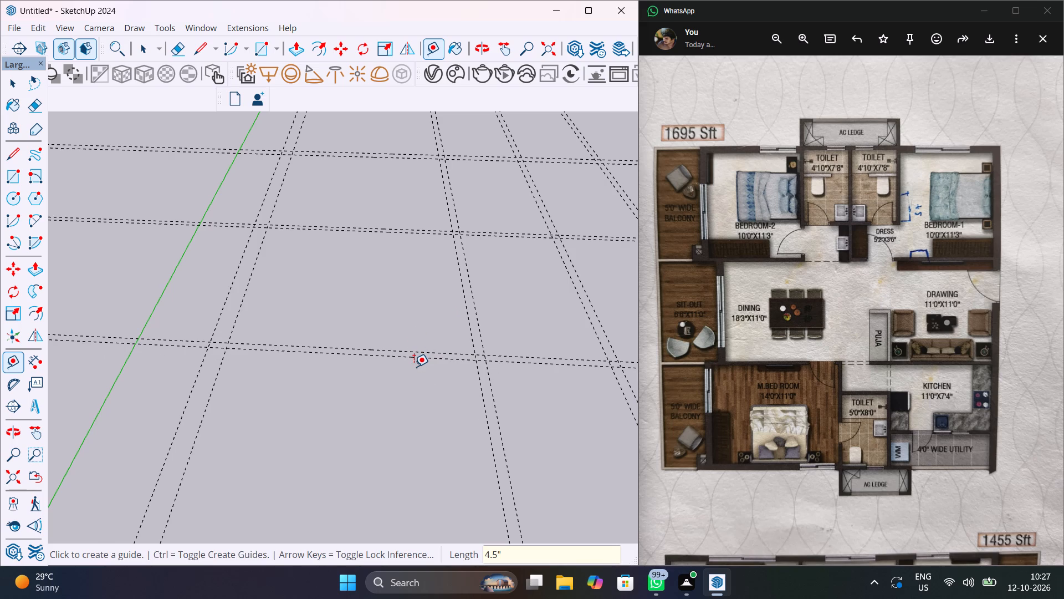
Add parallel guides for the master bedroom, one 11' beyond the dining wall and another 9" further for the outer wall.
{"action": "left_click", "coordinate": [381, 353]}
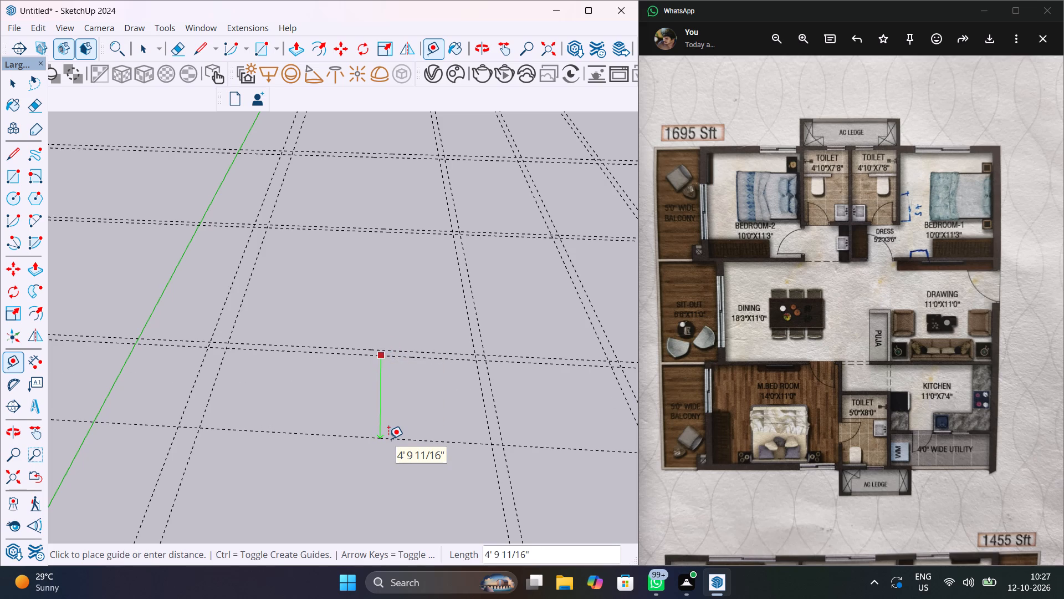
{"action": "type", "text": "11'"}
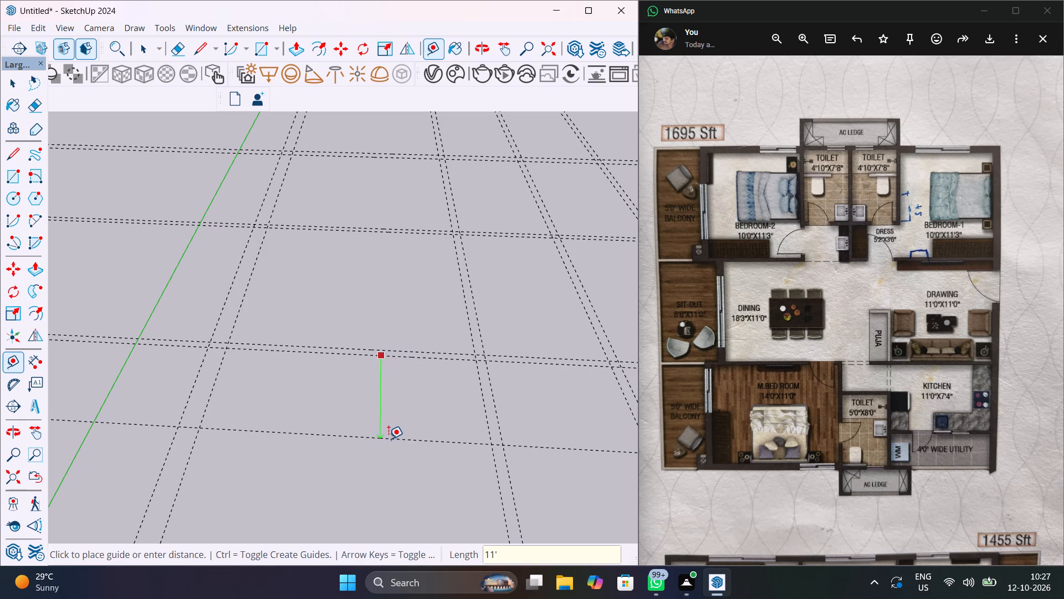
{"action": "key", "text": "Return"}
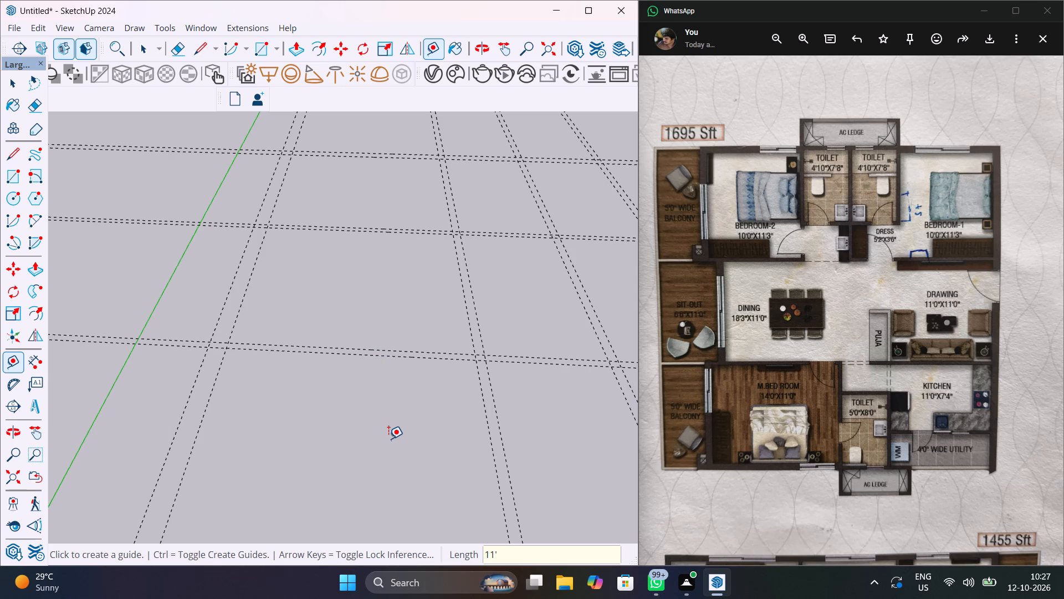
{"action": "scroll", "coordinate": [372, 423], "scroll_direction": "down", "scroll_amount": 9}
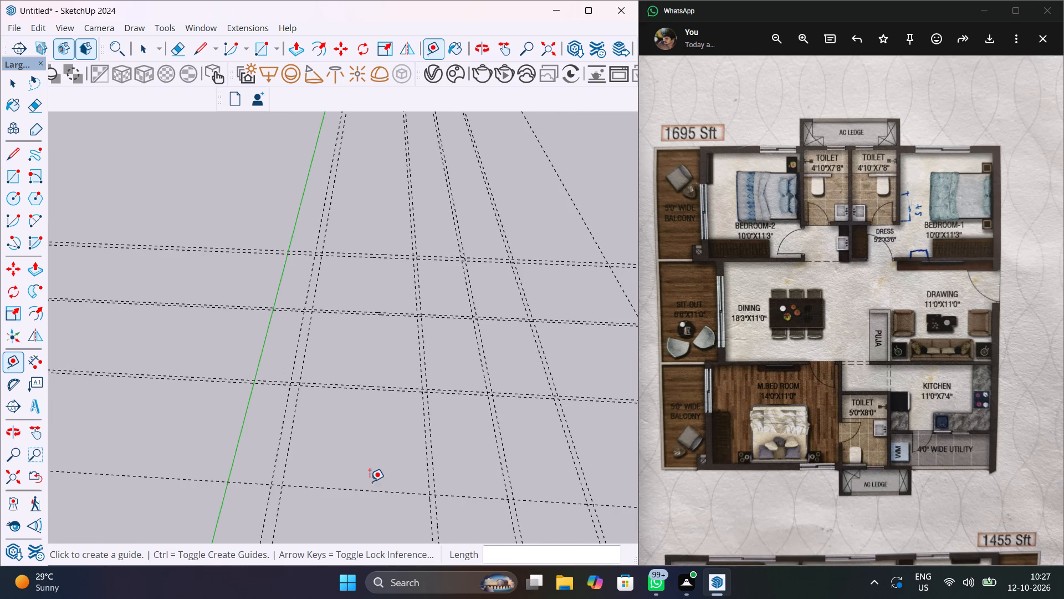
{"action": "left_click", "coordinate": [371, 489]}
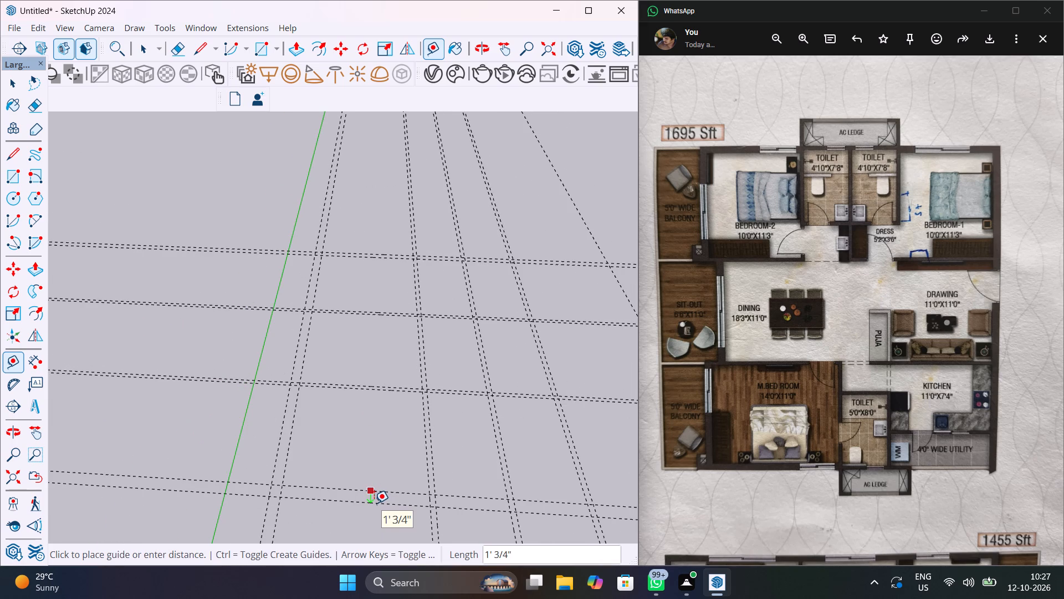
{"action": "key", "text": "9"}
{"action": "key", "text": "shift+quotedbl"}
{"action": "key", "text": "Return"}
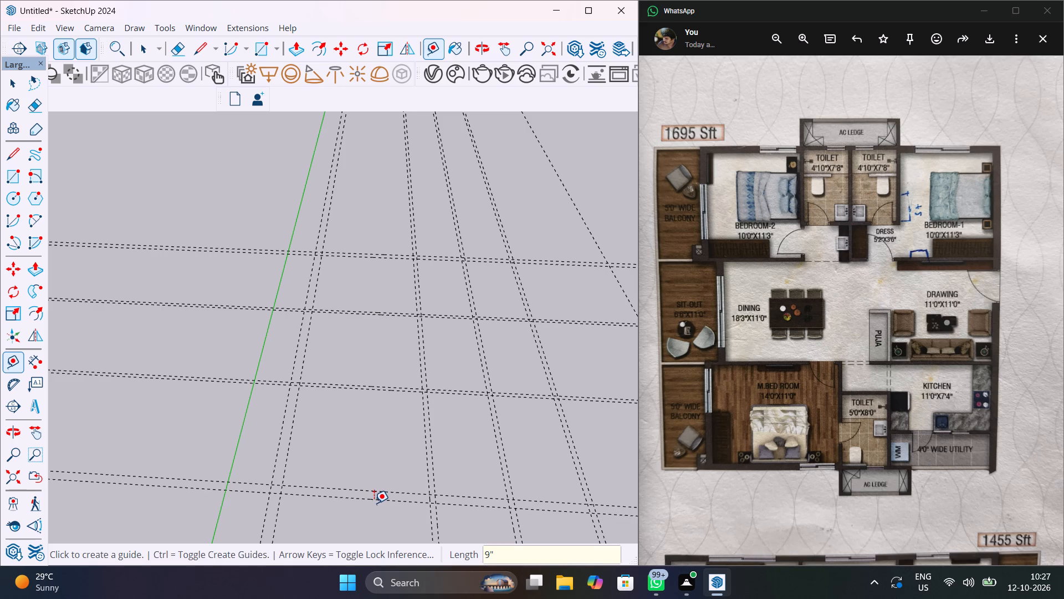
Check the width between Bedroom-1's side guides with the Dimension tool.
{"action": "scroll", "coordinate": [535, 284], "scroll_direction": "down", "scroll_amount": 12}
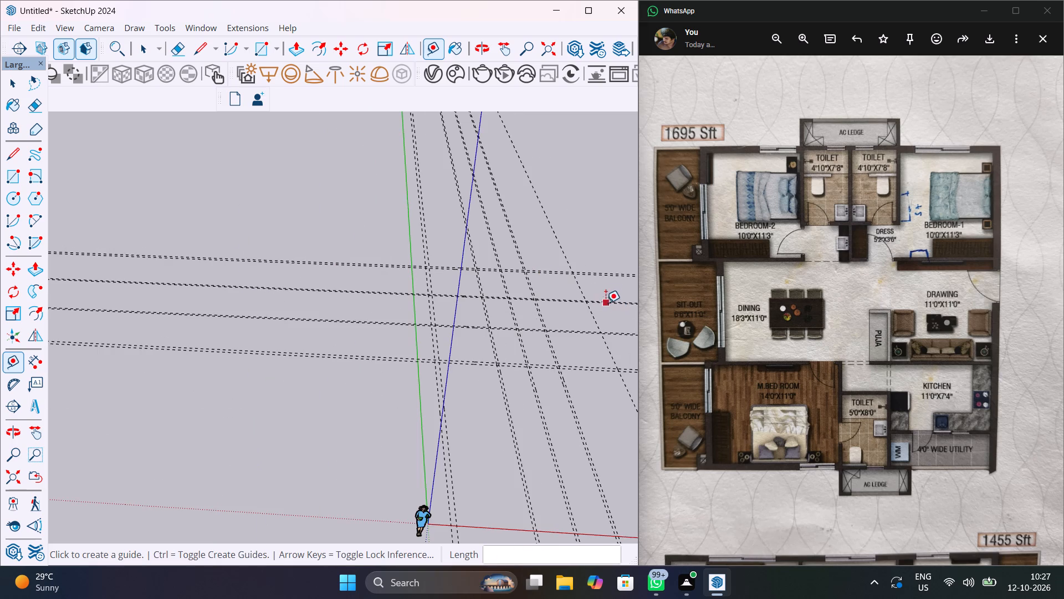
{"action": "scroll", "coordinate": [600, 291], "scroll_direction": "up", "scroll_amount": 17}
{"action": "scroll", "coordinate": [554, 276], "scroll_direction": "up", "scroll_amount": 6}
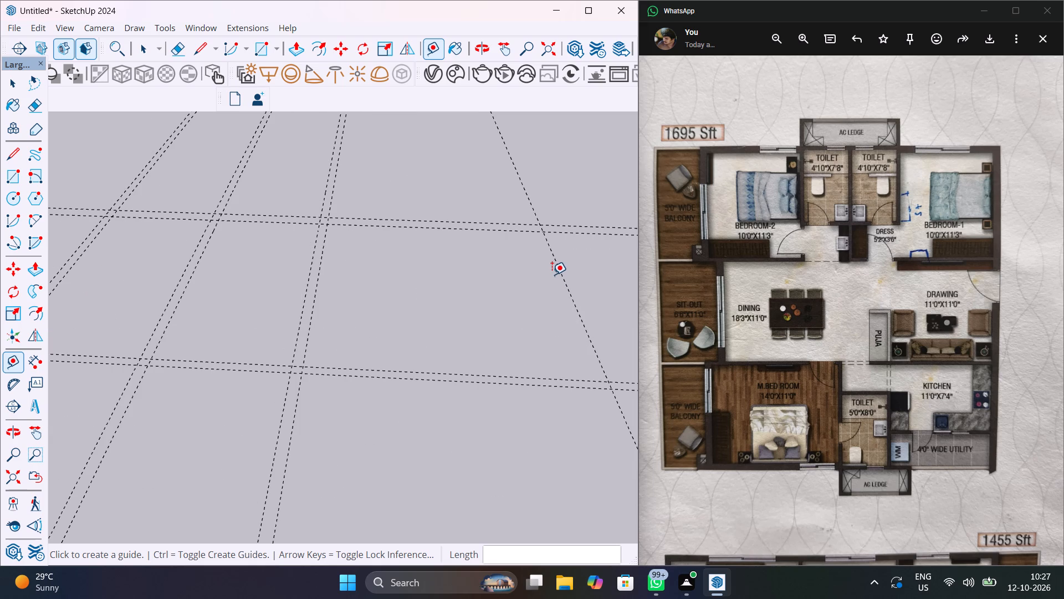
{"action": "left_click", "coordinate": [40, 356]}
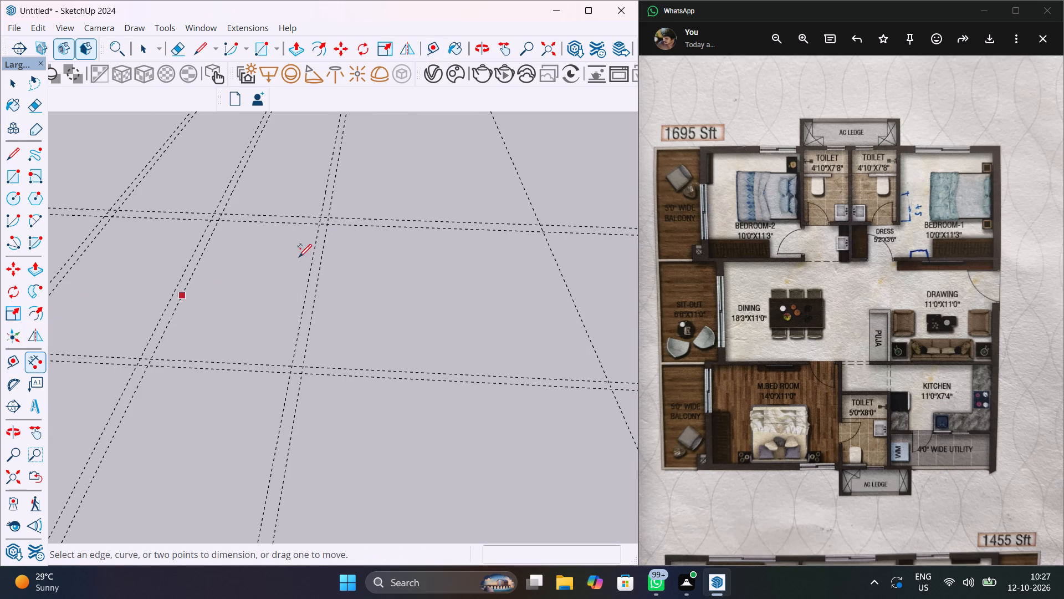
{"action": "left_click", "coordinate": [331, 226]}
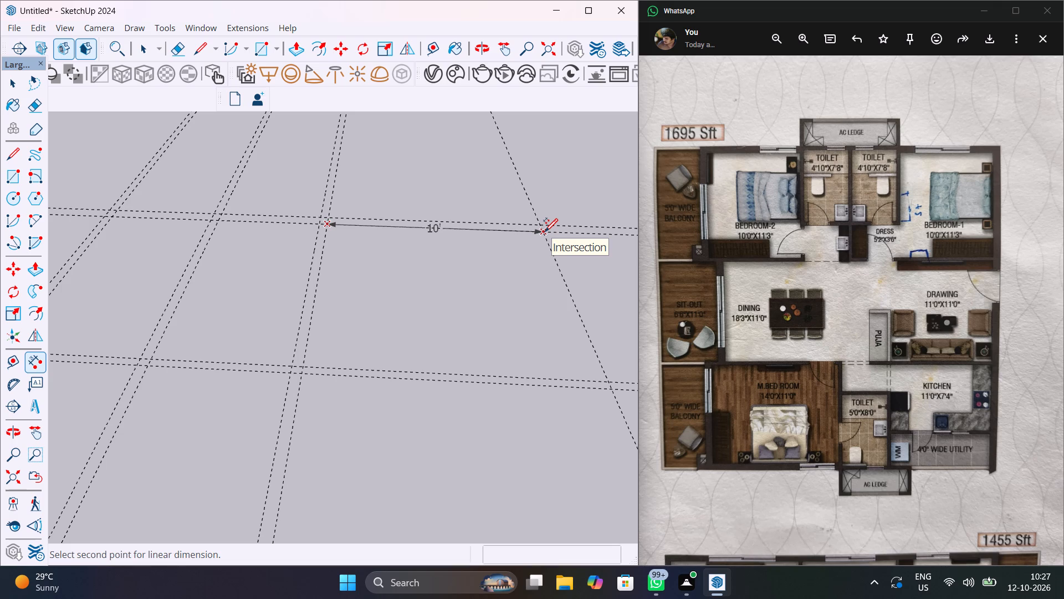
{"action": "key", "text": "Escape"}
Add a parallel guide 9" beyond the Bedroom-1 width guide for the outer side wall.
{"action": "key", "text": "t"}
{"action": "left_click", "coordinate": [553, 249]}
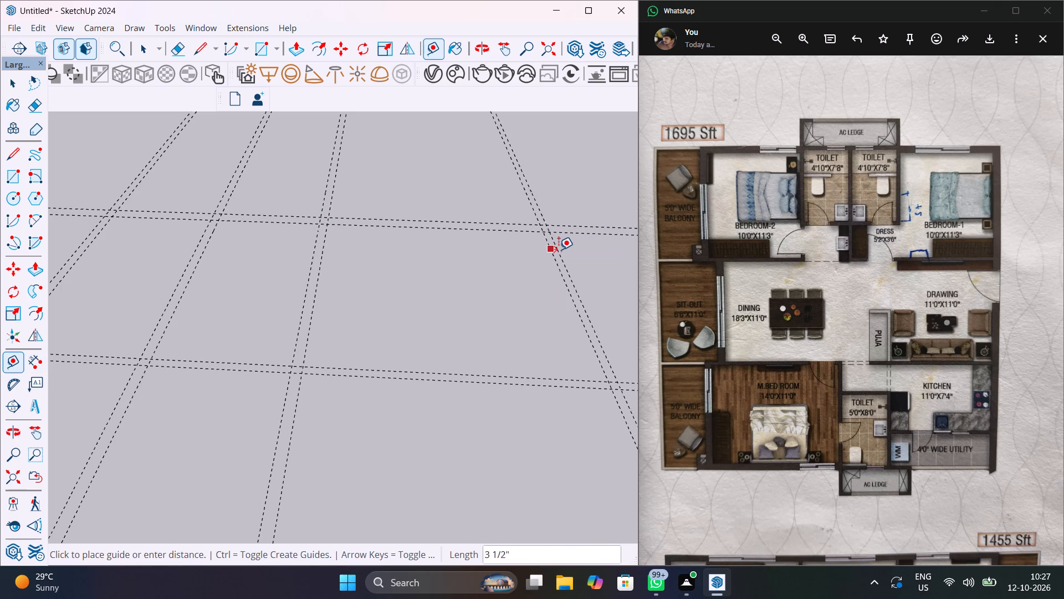
{"action": "type", "text": "9\""}
{"action": "key", "text": "Return"}
{"action": "key", "text": "space"}
Draw the floor rectangle, about 32' 3 1/2" by 35' 6", between opposite corner intersections of the outermost wall guides.
{"action": "scroll", "coordinate": [559, 253], "scroll_direction": "down", "scroll_amount": 4}
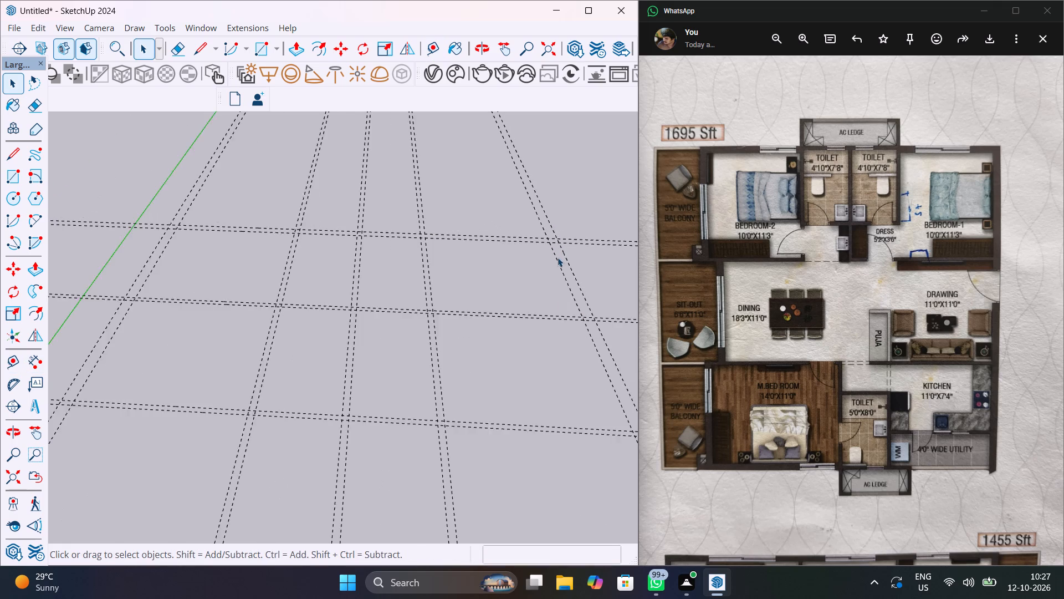
{"action": "scroll", "coordinate": [557, 257], "scroll_direction": "down", "scroll_amount": 11}
{"action": "scroll", "coordinate": [530, 322], "scroll_direction": "down", "scroll_amount": 3}
{"action": "middle_click_drag", "start_coordinate": [523, 351], "coordinate": [501, 388]}
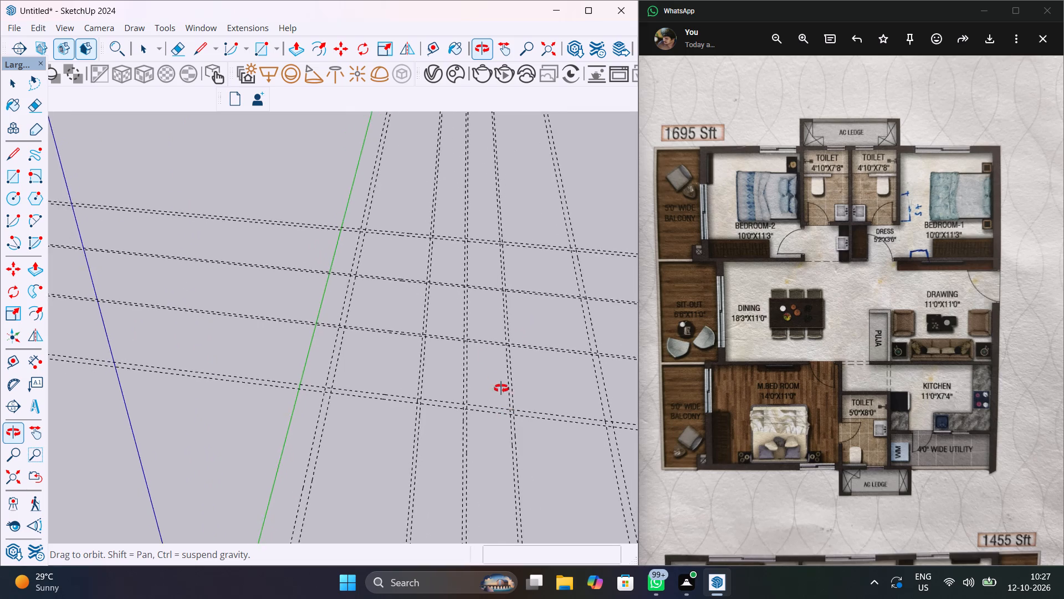
{"action": "middle_click_drag", "start_coordinate": [501, 388], "coordinate": [575, 163]}
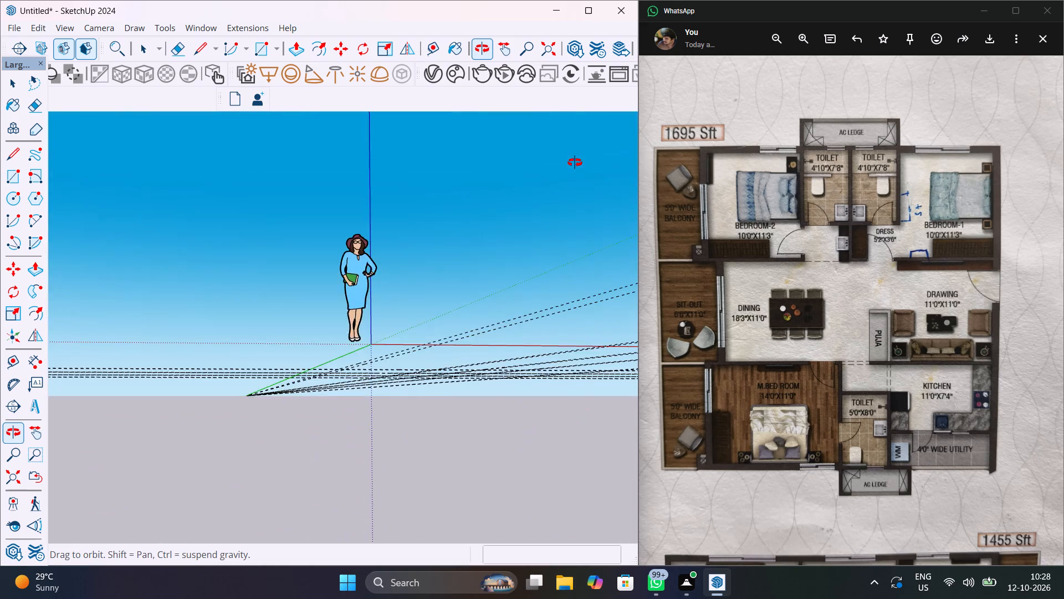
{"action": "middle_click_drag", "start_coordinate": [575, 163], "coordinate": [451, 373]}
{"action": "key", "text": "r"}
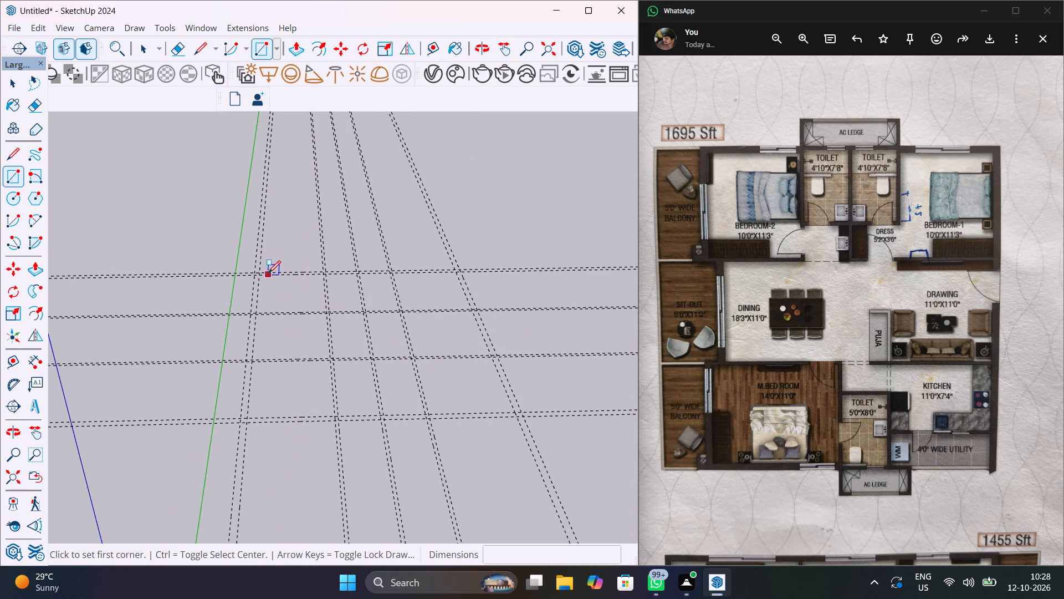
{"action": "scroll", "coordinate": [255, 274], "scroll_direction": "up", "scroll_amount": 18}
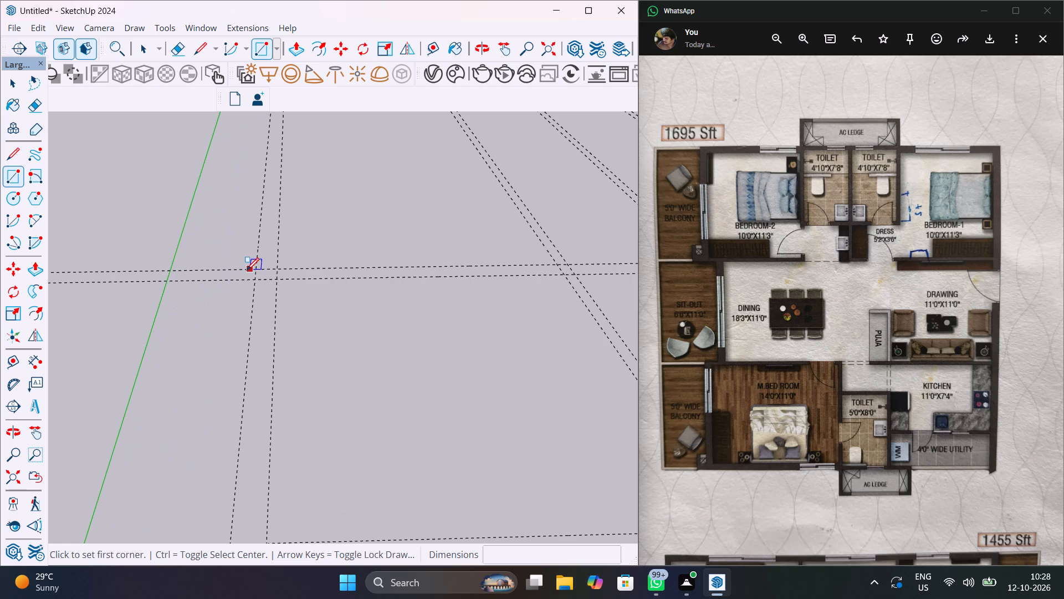
{"action": "left_click", "coordinate": [257, 266]}
{"action": "scroll", "coordinate": [308, 347], "scroll_direction": "down", "scroll_amount": 20}
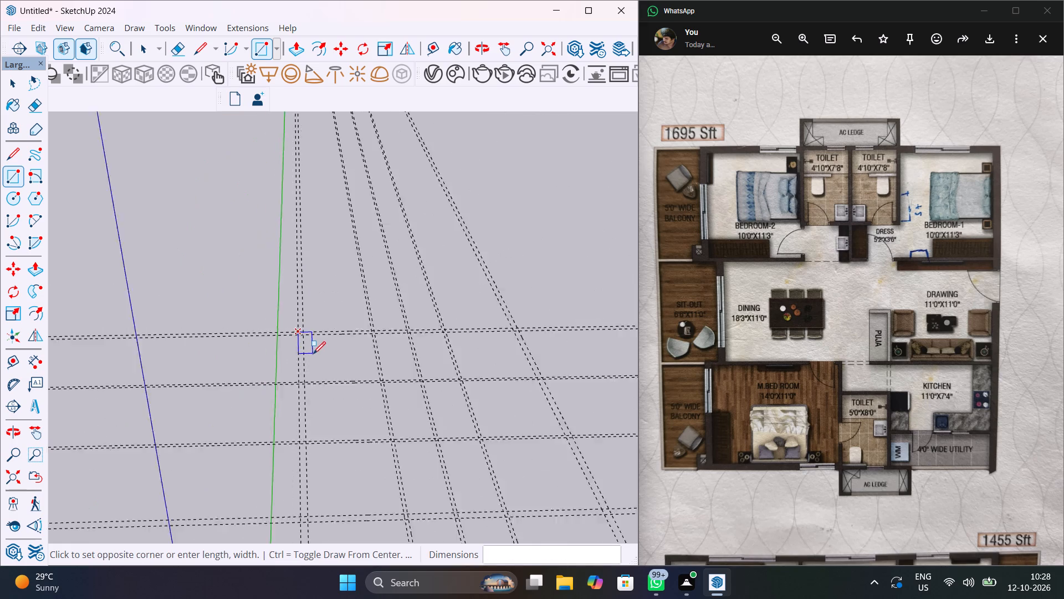
{"action": "scroll", "coordinate": [313, 354], "scroll_direction": "down", "scroll_amount": 2}
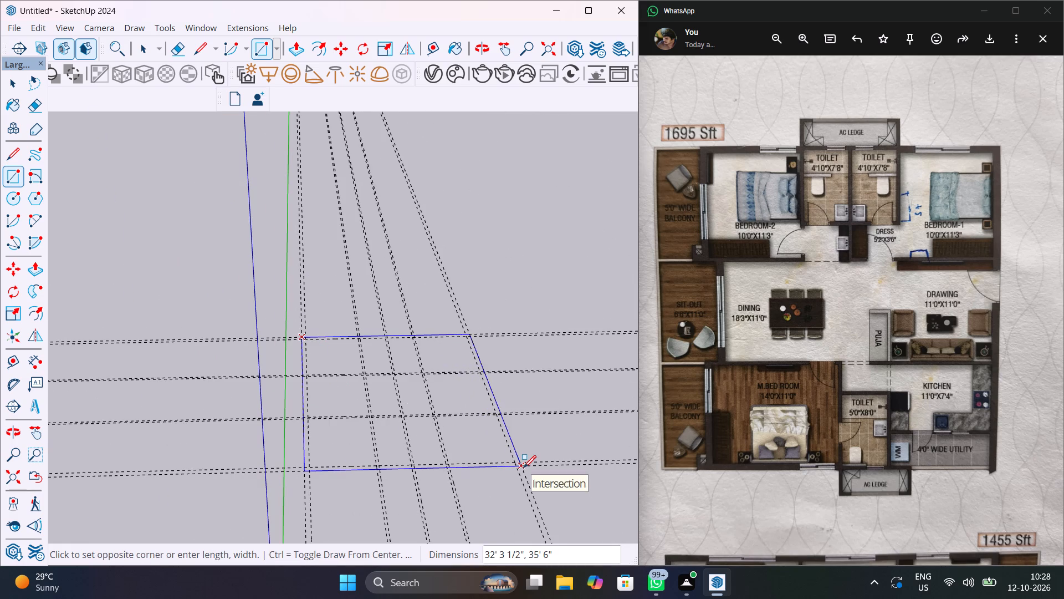
{"action": "left_click", "coordinate": [524, 468]}
{"action": "key", "text": "space"}
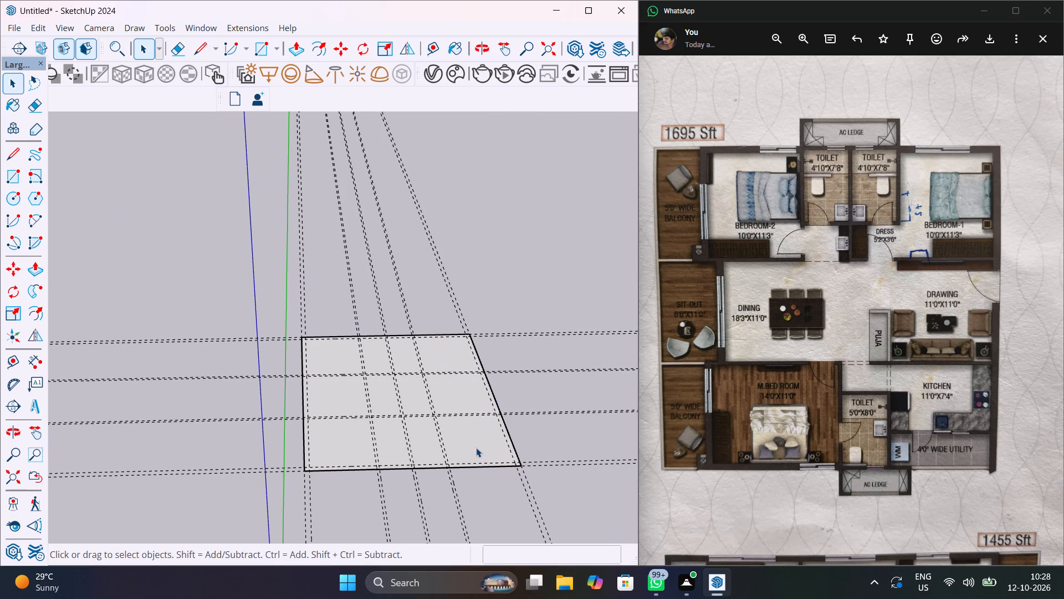
Push/Pull the floor rectangle's face up 6" to form the base slab.
{"action": "scroll", "coordinate": [476, 445], "scroll_direction": "up", "scroll_amount": 4}
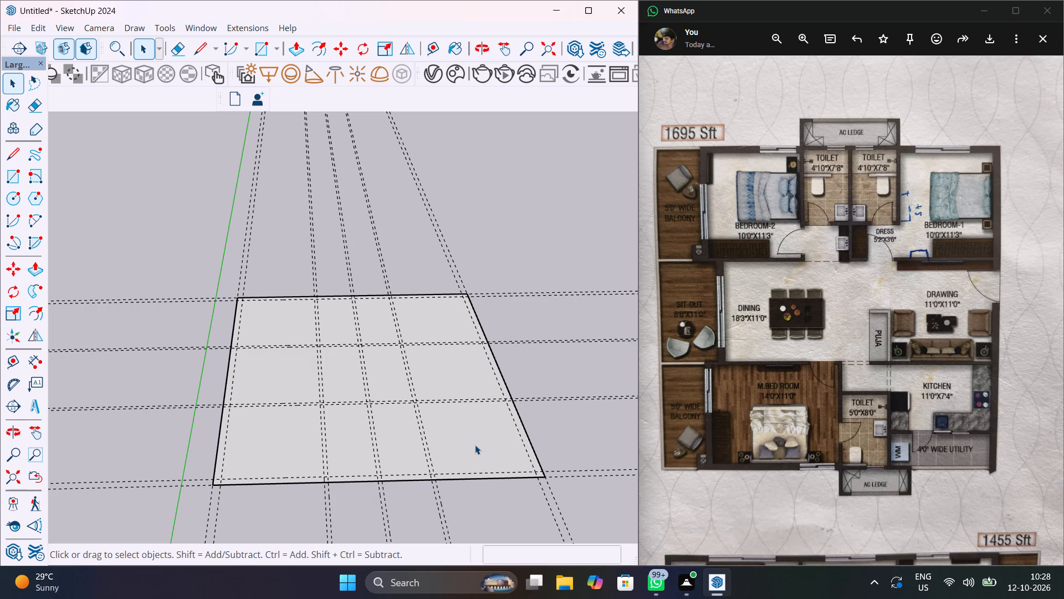
{"action": "scroll", "coordinate": [475, 445], "scroll_direction": "up", "scroll_amount": 6}
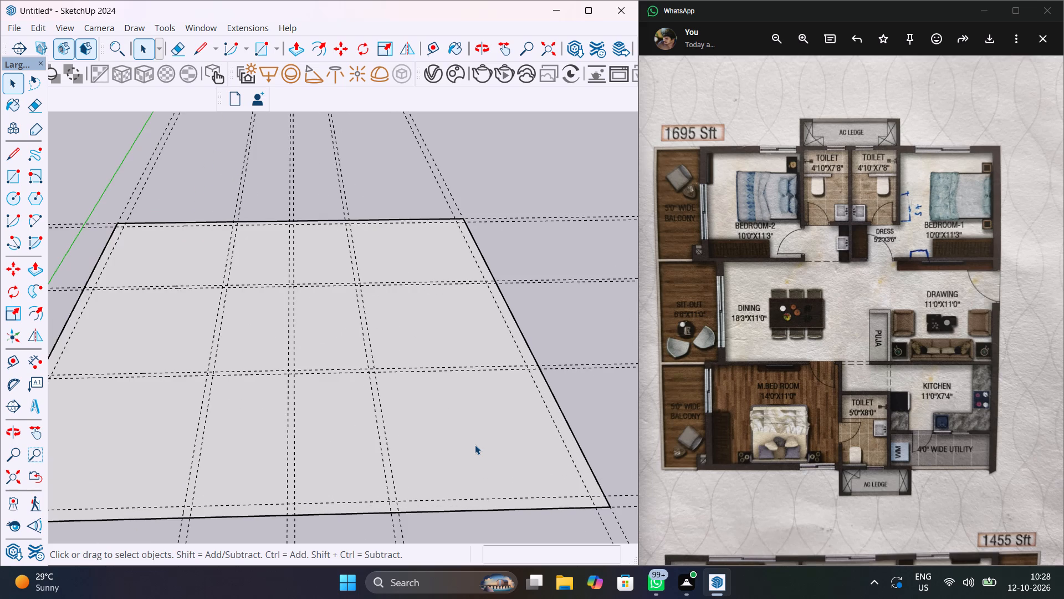
{"action": "scroll", "coordinate": [475, 445], "scroll_direction": "down", "scroll_amount": 6}
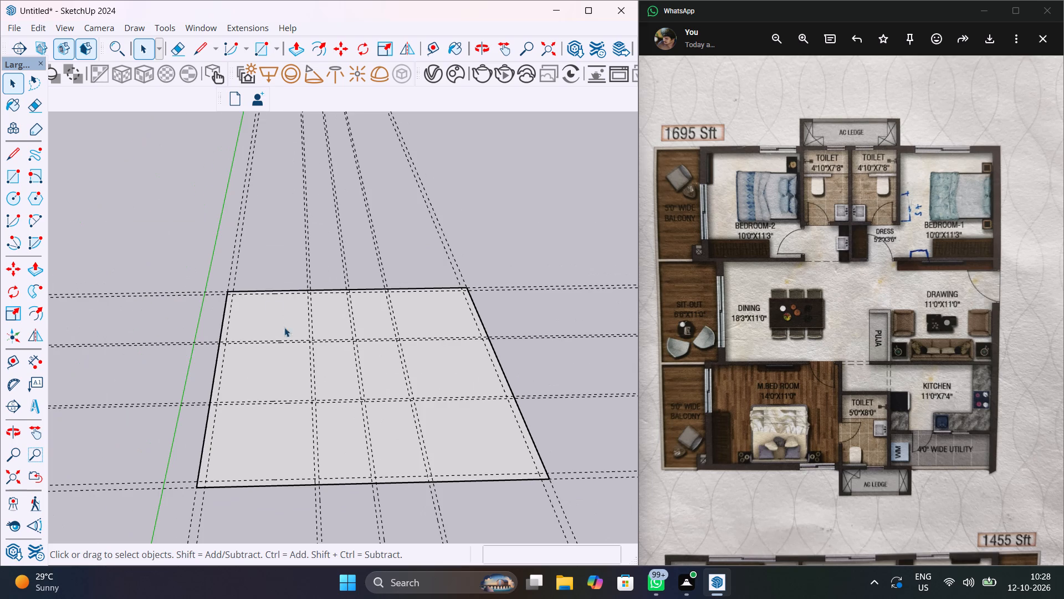
{"action": "scroll", "coordinate": [254, 295], "scroll_direction": "up", "scroll_amount": 4}
{"action": "scroll", "coordinate": [320, 434], "scroll_direction": "down", "scroll_amount": 6}
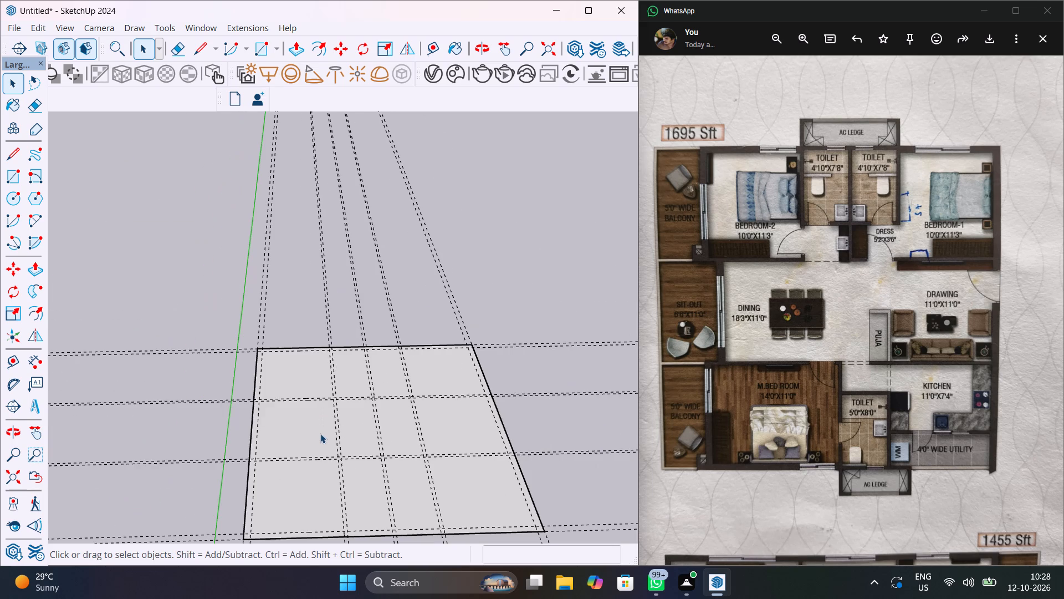
{"action": "scroll", "coordinate": [320, 434], "scroll_direction": "down", "scroll_amount": 1}
{"action": "scroll", "coordinate": [482, 467], "scroll_direction": "down", "scroll_amount": 1}
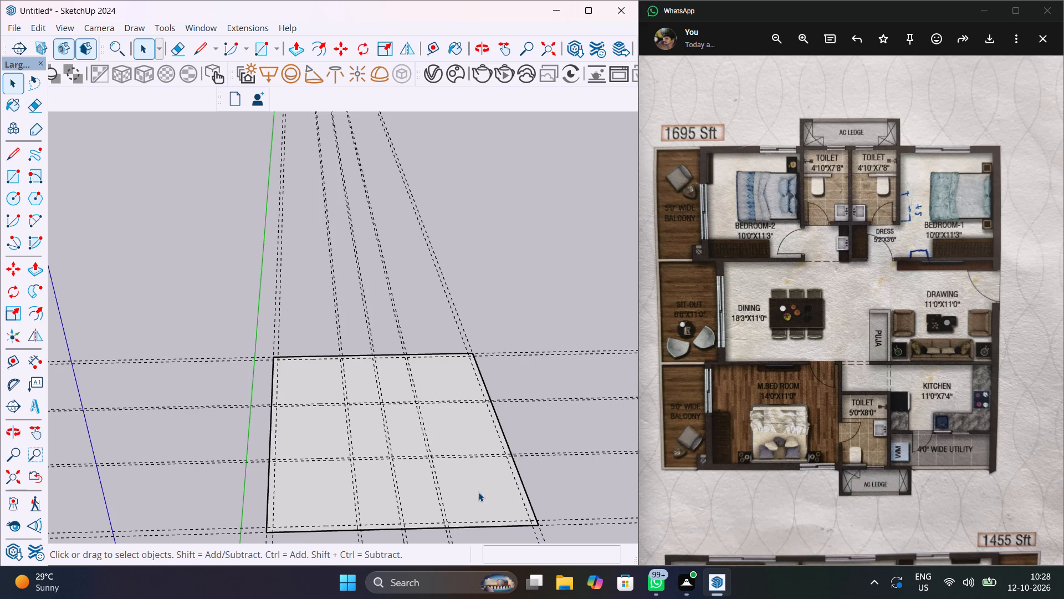
{"action": "key", "text": "p"}
{"action": "left_click", "coordinate": [478, 490]}
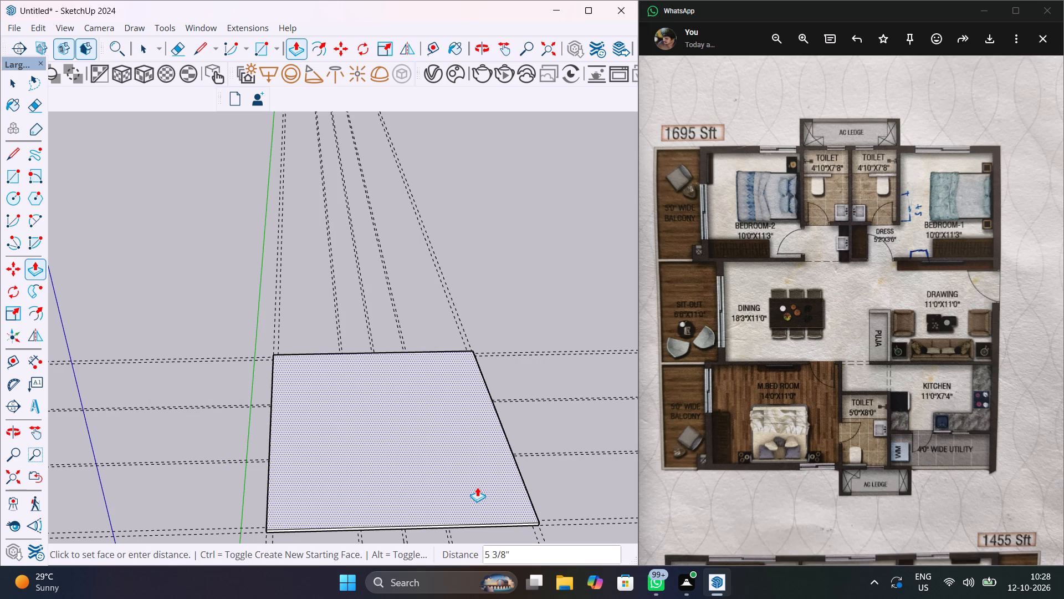
{"action": "key", "text": "Escape"}
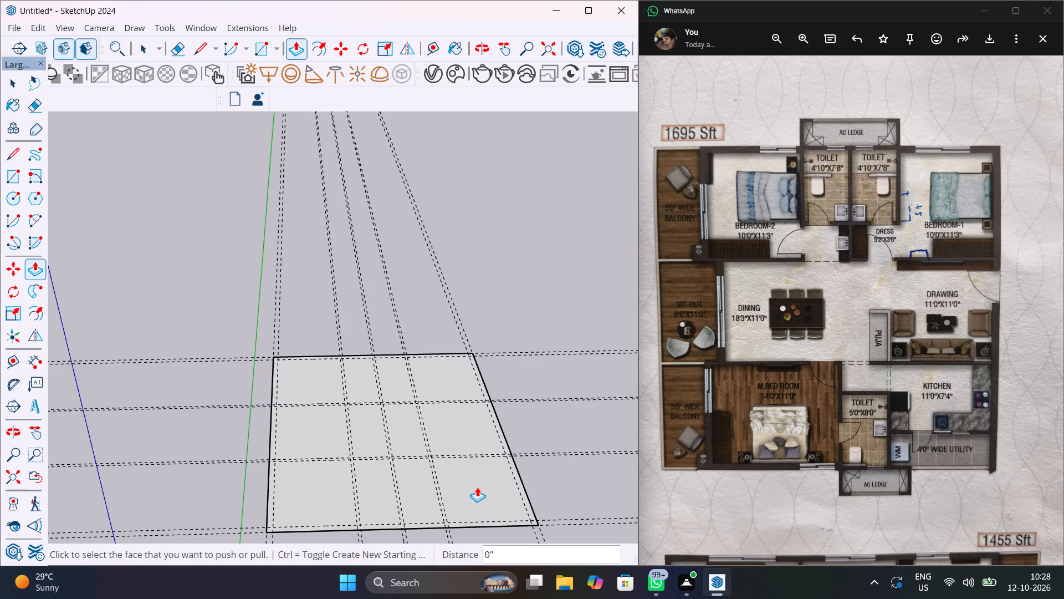
{"action": "key", "text": "p"}
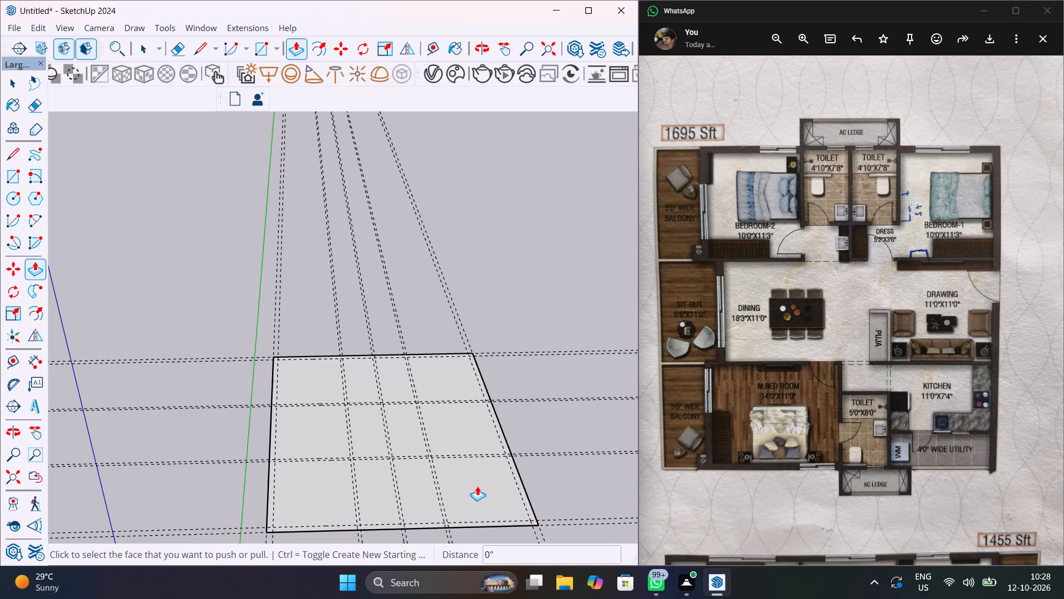
{"action": "key", "text": "p"}
{"action": "left_click", "coordinate": [477, 486]}
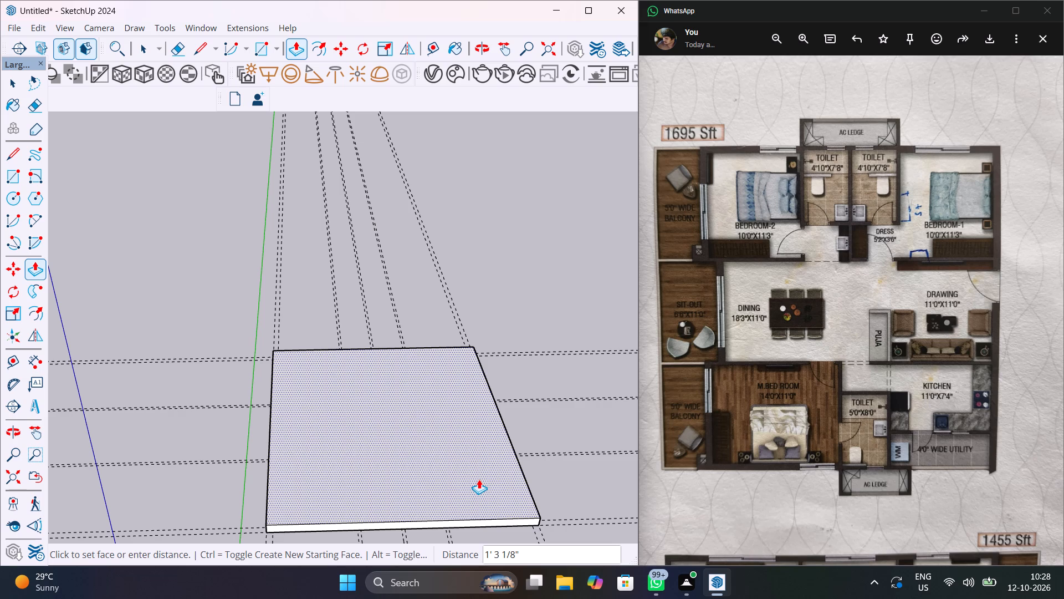
{"action": "type", "text": "6\""}
{"action": "key", "text": "Return"}
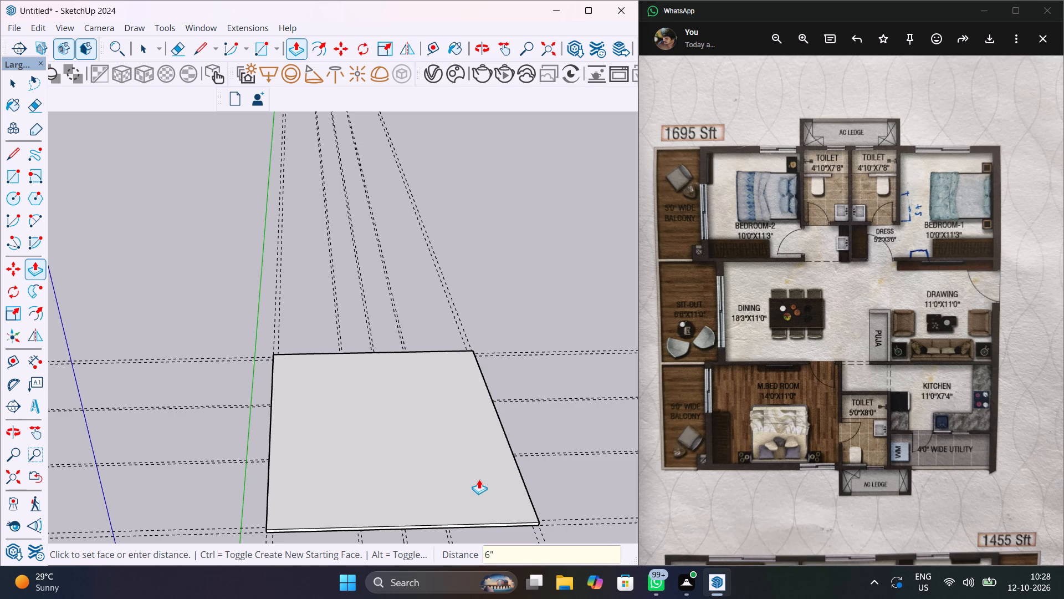
{"action": "key", "text": "space"}
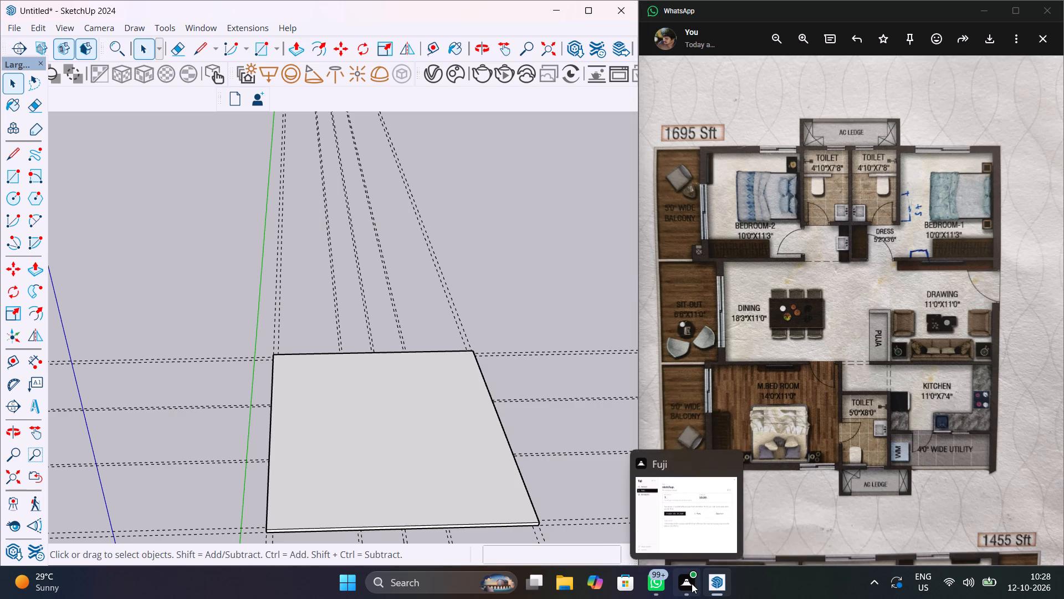
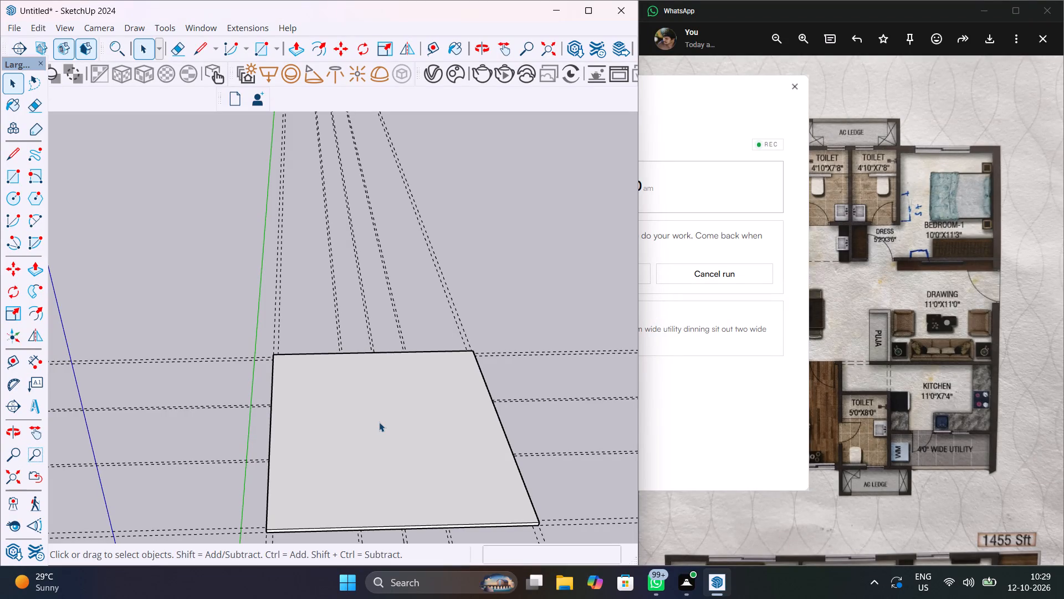
Select the whole base slab, including all its connected faces and edges, and make it a group.
{"action": "scroll", "coordinate": [379, 422], "scroll_direction": "down", "scroll_amount": 3}
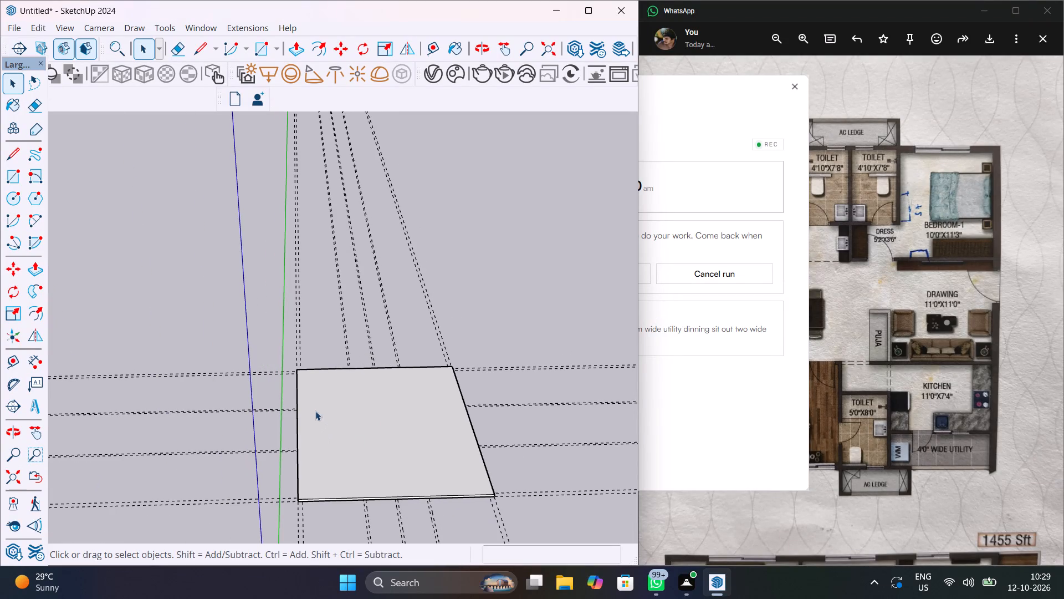
{"action": "scroll", "coordinate": [316, 391], "scroll_direction": "up", "scroll_amount": 6}
{"action": "middle_click_drag", "start_coordinate": [341, 455], "coordinate": [503, 495]}
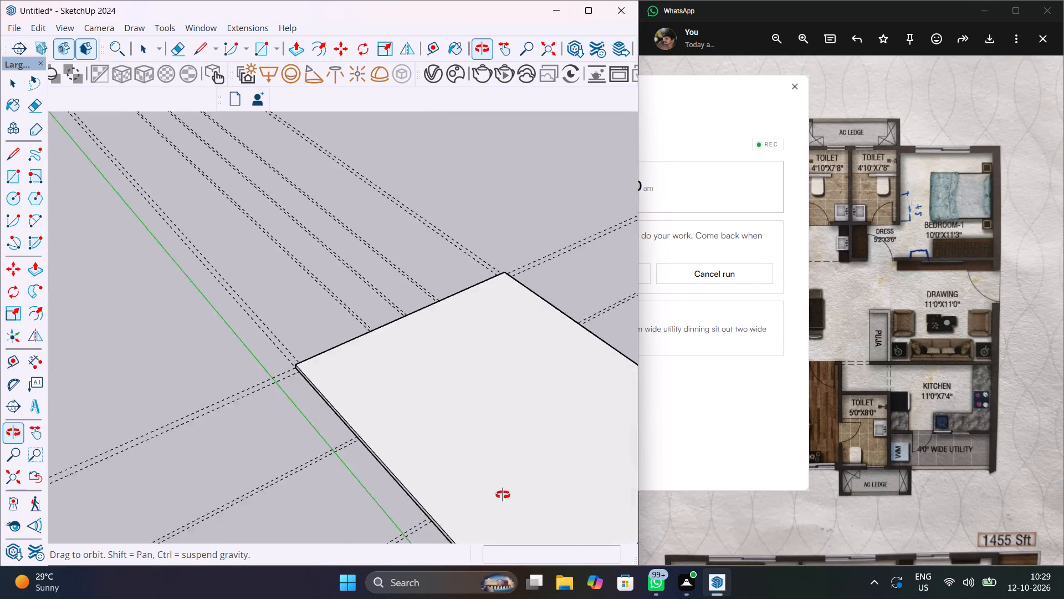
{"action": "middle_click_drag", "start_coordinate": [503, 495], "coordinate": [410, 510]}
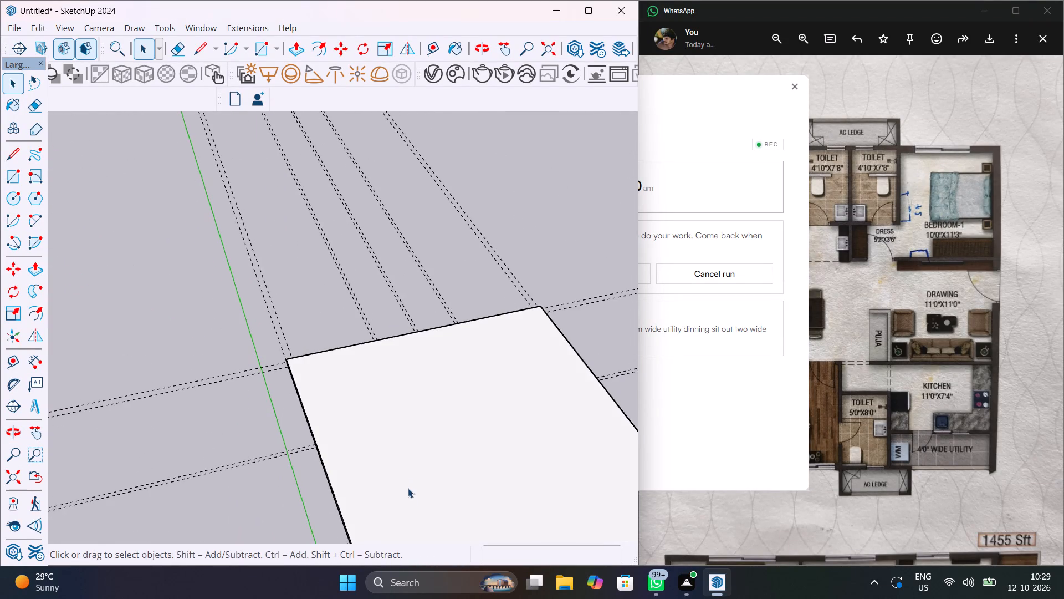
{"action": "scroll", "coordinate": [392, 471], "scroll_direction": "down", "scroll_amount": 6}
{"action": "middle_click_drag", "start_coordinate": [432, 497], "coordinate": [334, 337]}
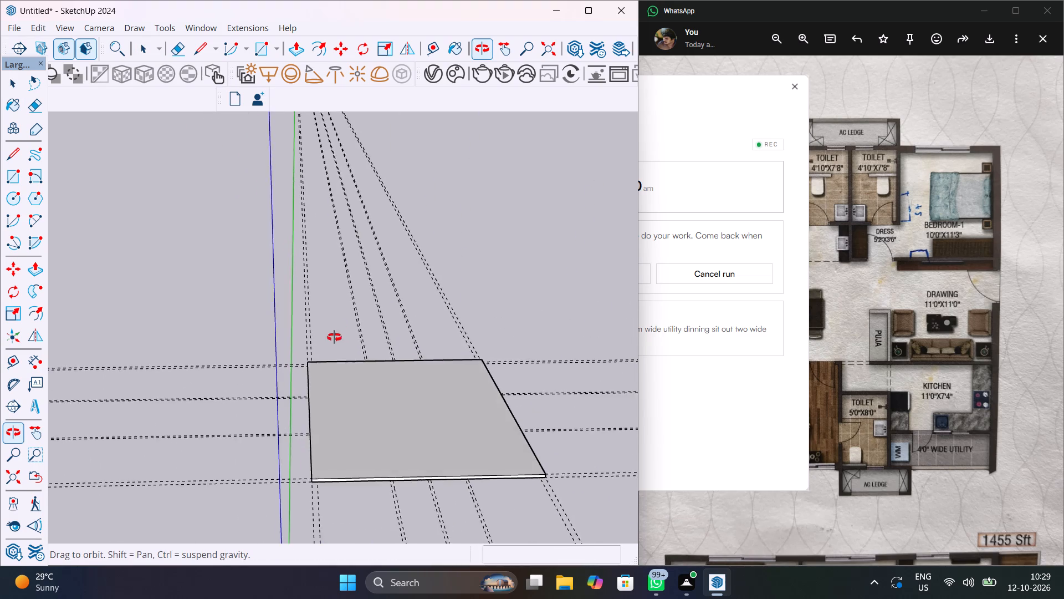
{"action": "middle_click_drag", "start_coordinate": [334, 337], "coordinate": [367, 399]}
{"action": "scroll", "coordinate": [386, 435], "scroll_direction": "up", "scroll_amount": 5}
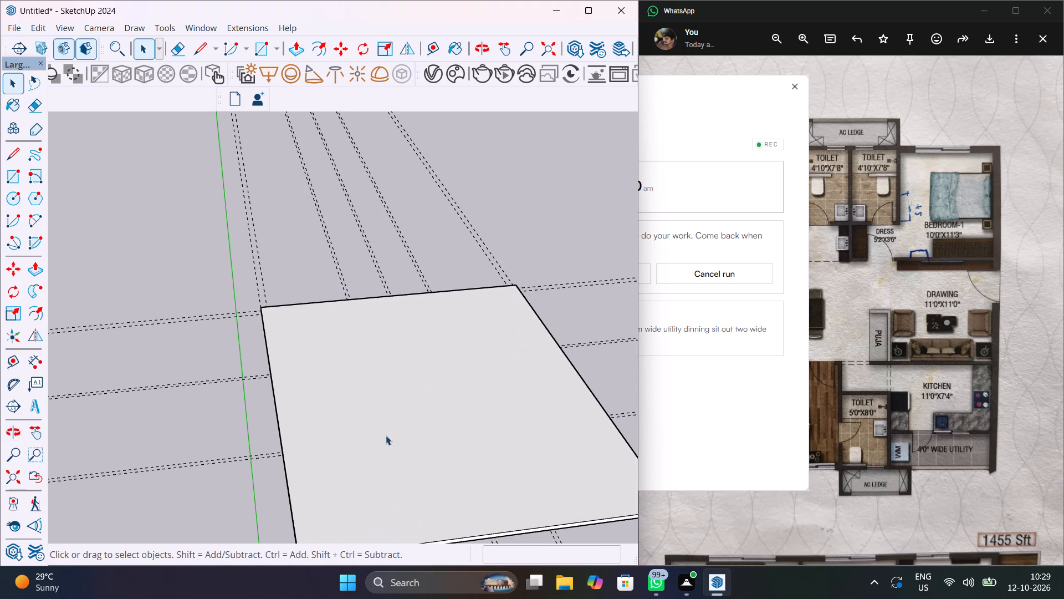
{"action": "triple_click", "coordinate": [386, 435]}
{"action": "left_click", "coordinate": [385, 435]}
{"action": "right_click", "coordinate": [385, 435]}
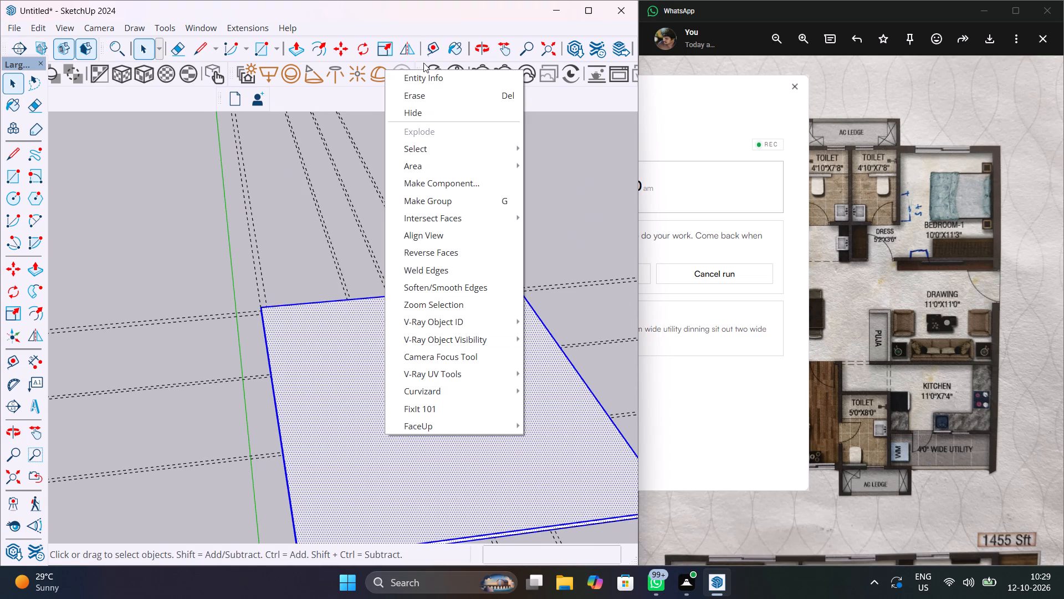
{"action": "left_click", "coordinate": [454, 204]}
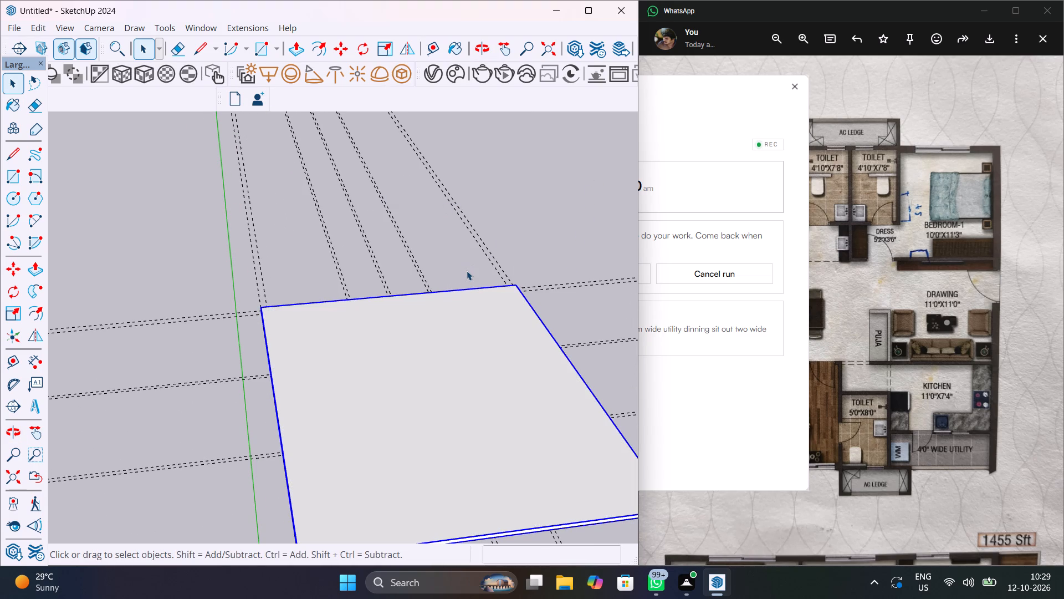
{"action": "left_click", "coordinate": [467, 271]}
Delete all the construction guides from the model.
{"action": "left_click", "coordinate": [38, 27]}
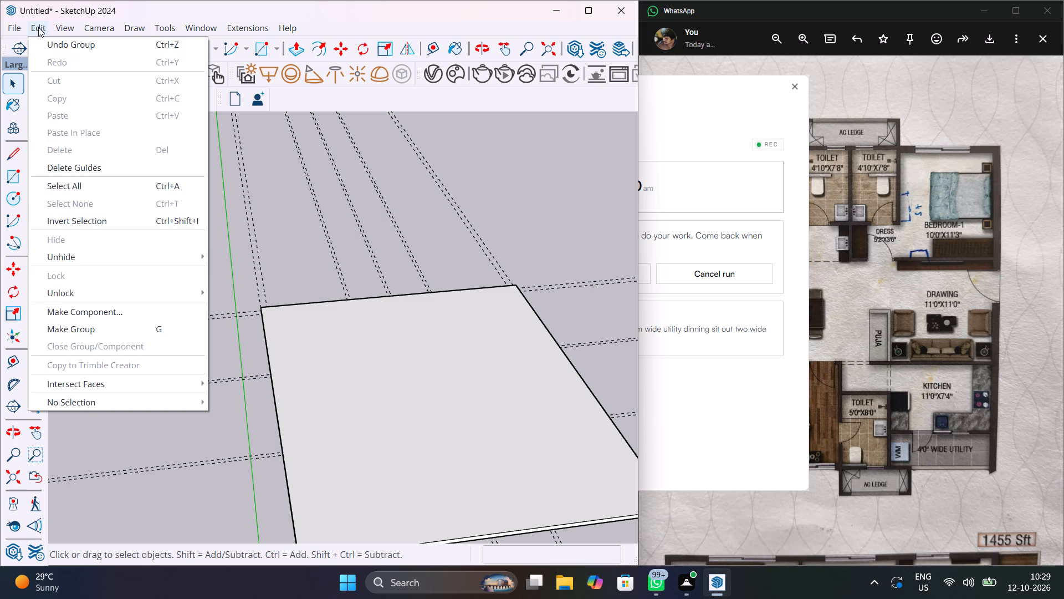
{"action": "left_click", "coordinate": [98, 164]}
Examine the grouped floor slab from several angles, checking its edges and top face.
{"action": "scroll", "coordinate": [321, 291], "scroll_direction": "up", "scroll_amount": 5}
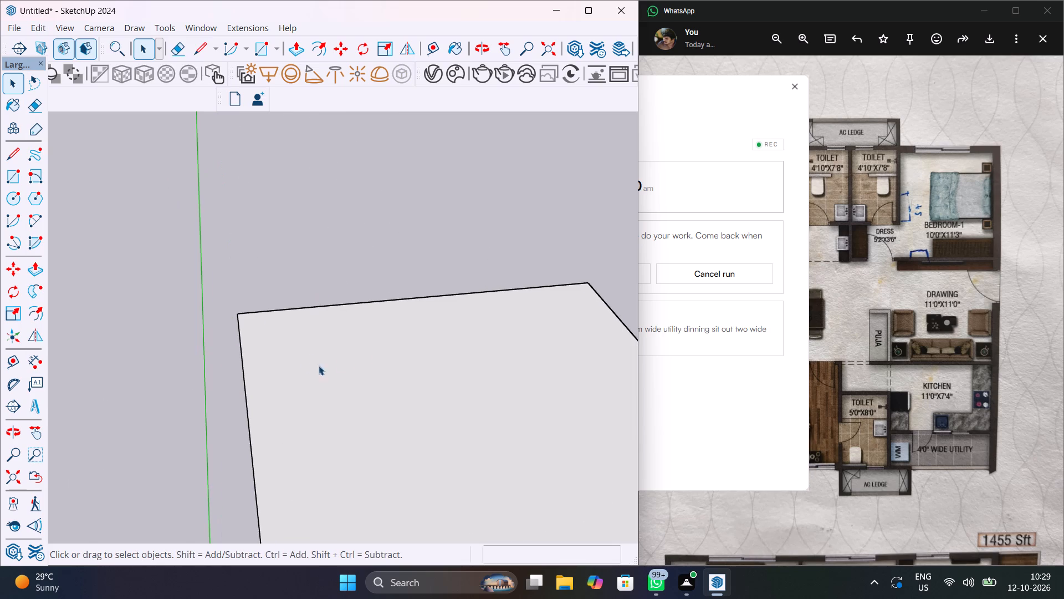
{"action": "middle_click_drag", "start_coordinate": [347, 364], "coordinate": [374, 336]}
{"action": "left_click", "coordinate": [391, 313]}
{"action": "scroll", "coordinate": [374, 357], "scroll_direction": "up", "scroll_amount": 1}
{"action": "middle_click_drag", "start_coordinate": [456, 341], "coordinate": [530, 294]}
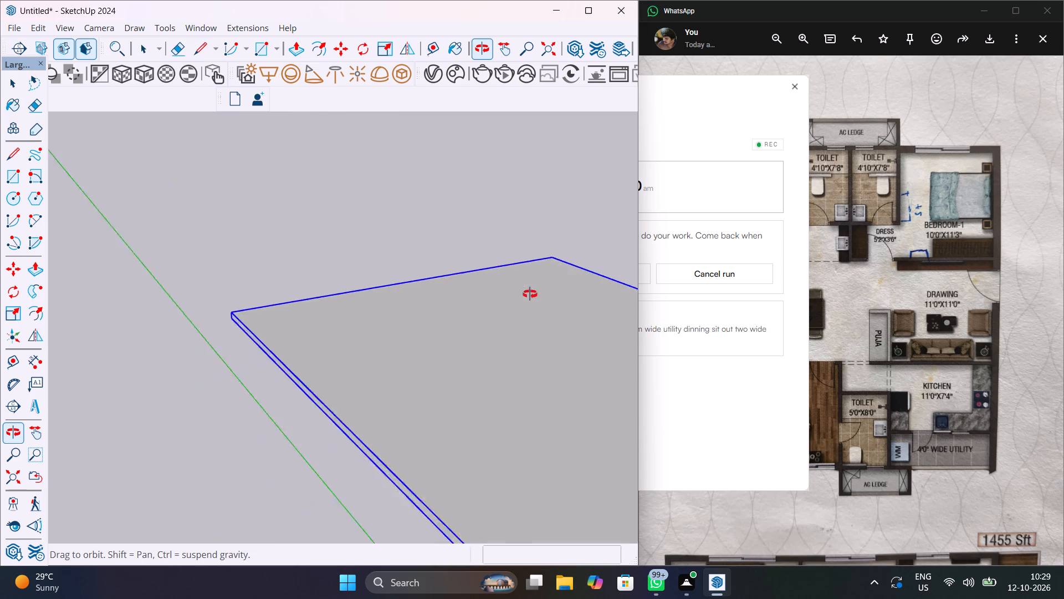
{"action": "middle_click_drag", "start_coordinate": [530, 294], "coordinate": [378, 331]}
{"action": "left_click", "coordinate": [390, 265]}
{"action": "scroll", "coordinate": [294, 318], "scroll_direction": "down", "scroll_amount": 14}
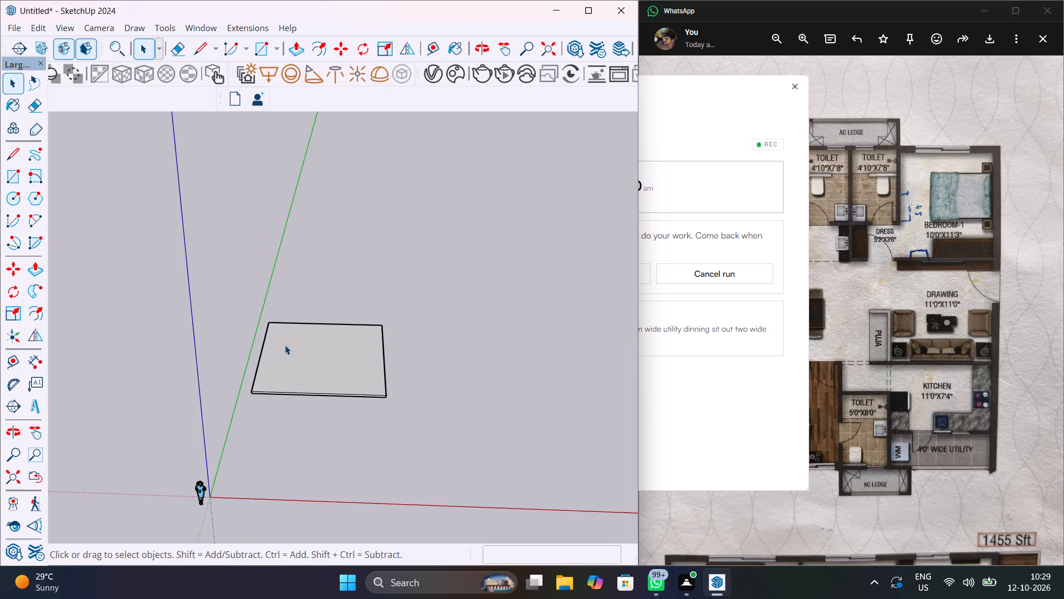
{"action": "middle_click_drag", "start_coordinate": [301, 361], "coordinate": [328, 453]}
{"action": "scroll", "coordinate": [266, 273], "scroll_direction": "up", "scroll_amount": 12}
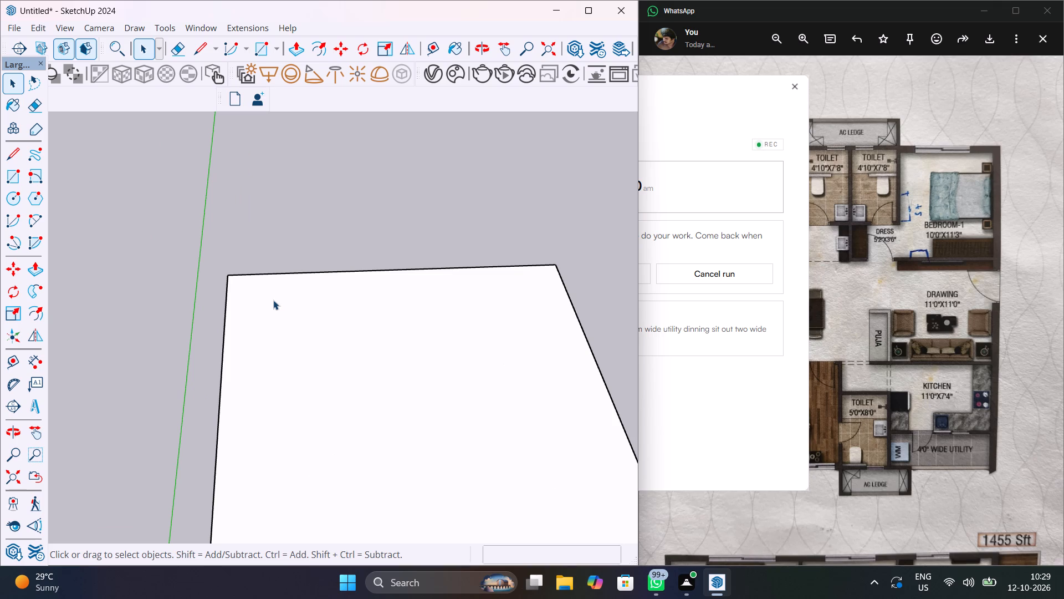
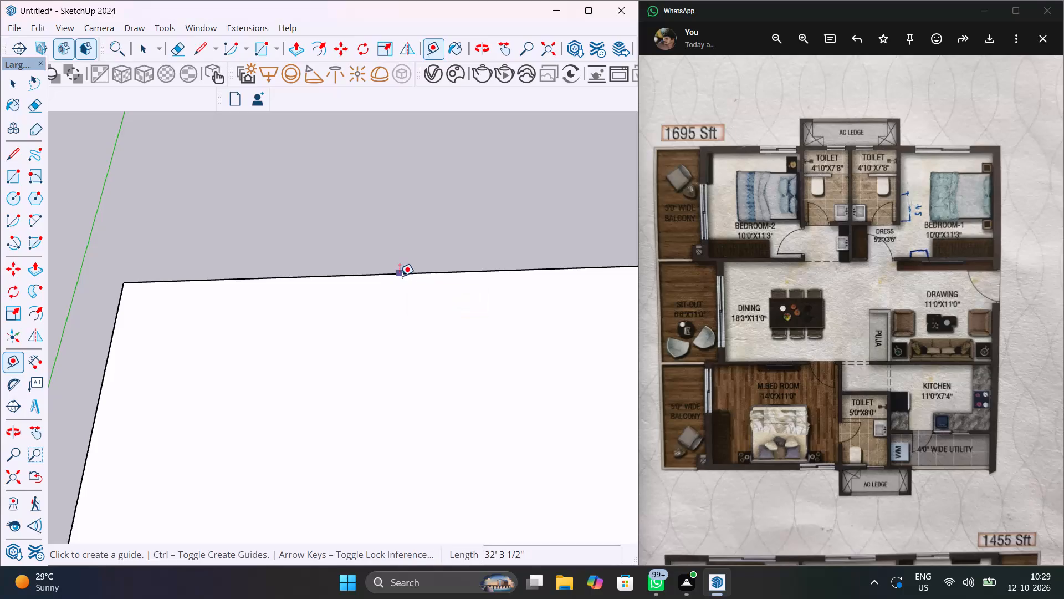
Place guide lines 9" inside the floor slab's back edge and left edge.
{"action": "left_click", "coordinate": [400, 276]}
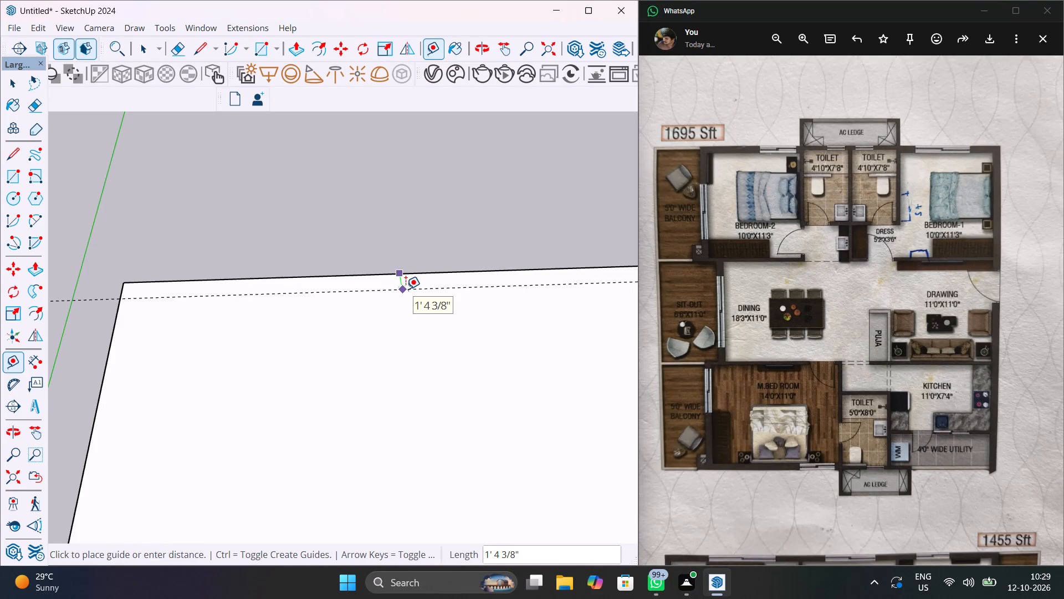
{"action": "type", "text": "9\""}
{"action": "key", "text": "Return"}
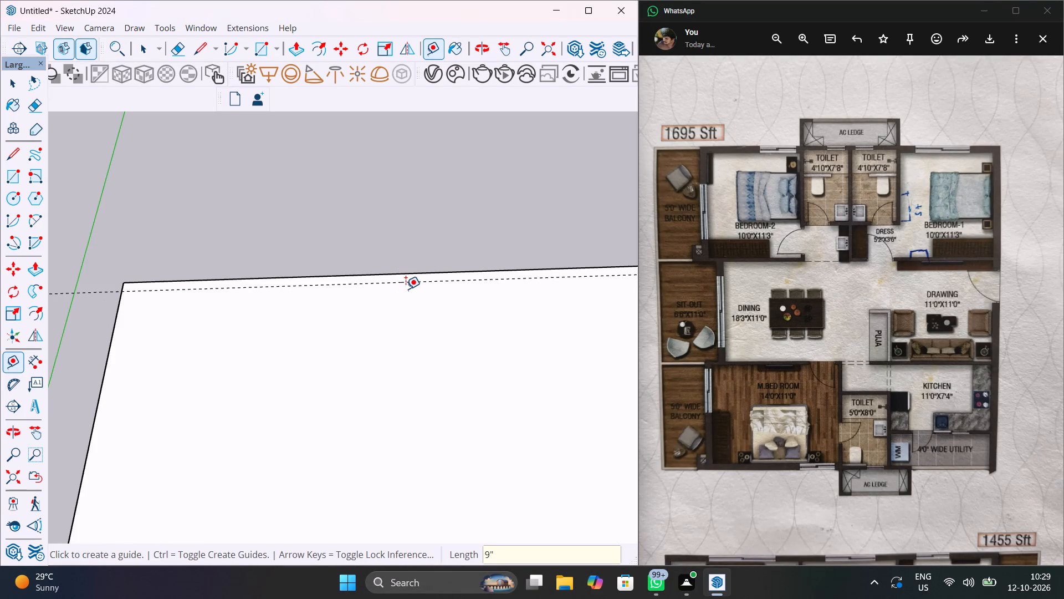
{"action": "scroll", "coordinate": [406, 303], "scroll_direction": "down", "scroll_amount": 1}
{"action": "left_click", "coordinate": [137, 367]}
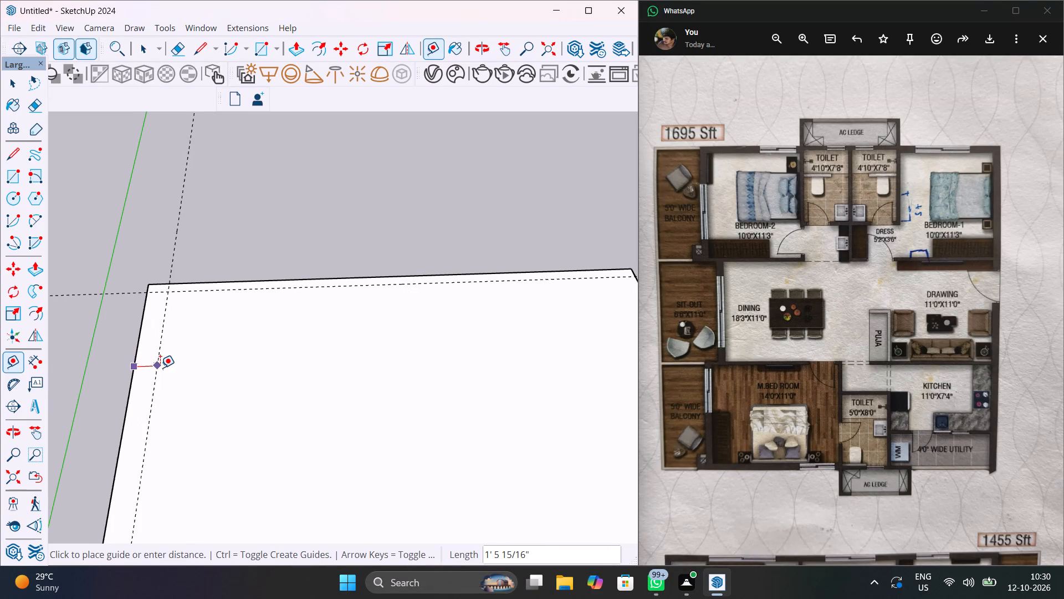
{"action": "type", "text": "9\""}
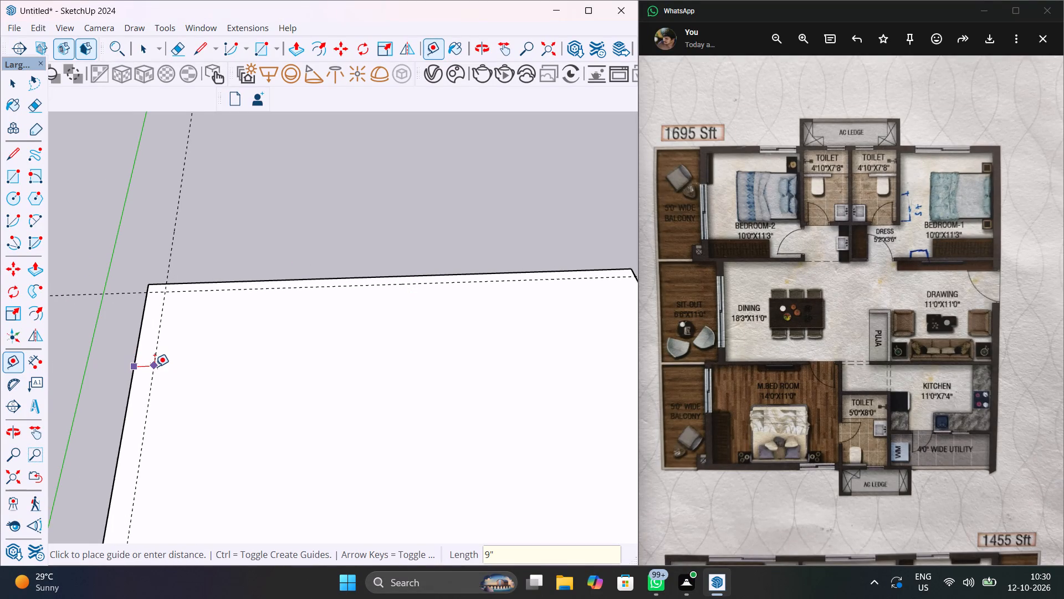
{"action": "key", "text": "Return"}
Place guide lines 9" inside the floor slab's right edge and front edge.
{"action": "scroll", "coordinate": [209, 344], "scroll_direction": "down", "scroll_amount": 5}
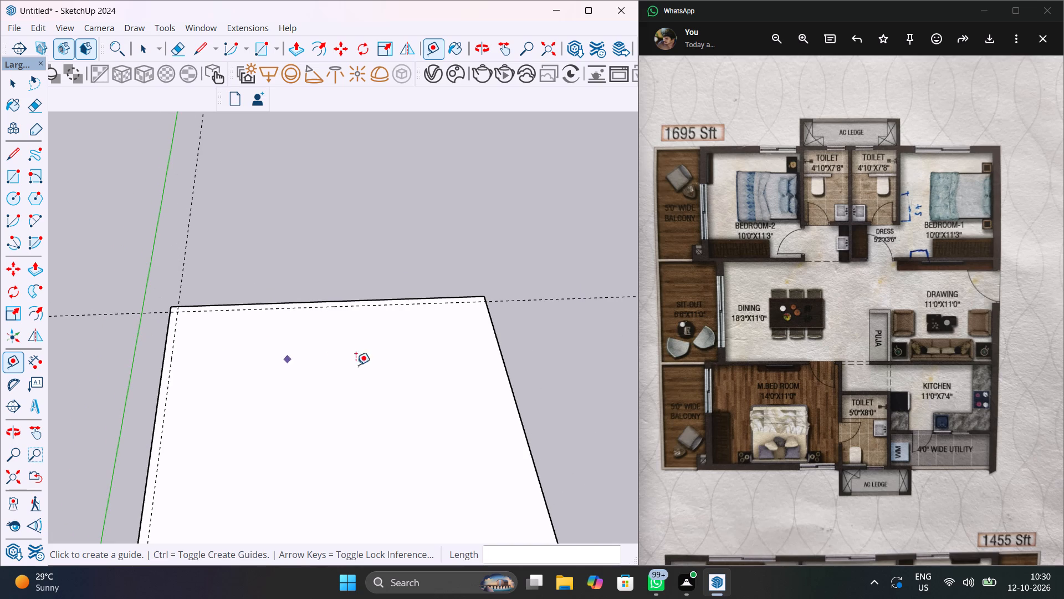
{"action": "left_click", "coordinate": [497, 336]}
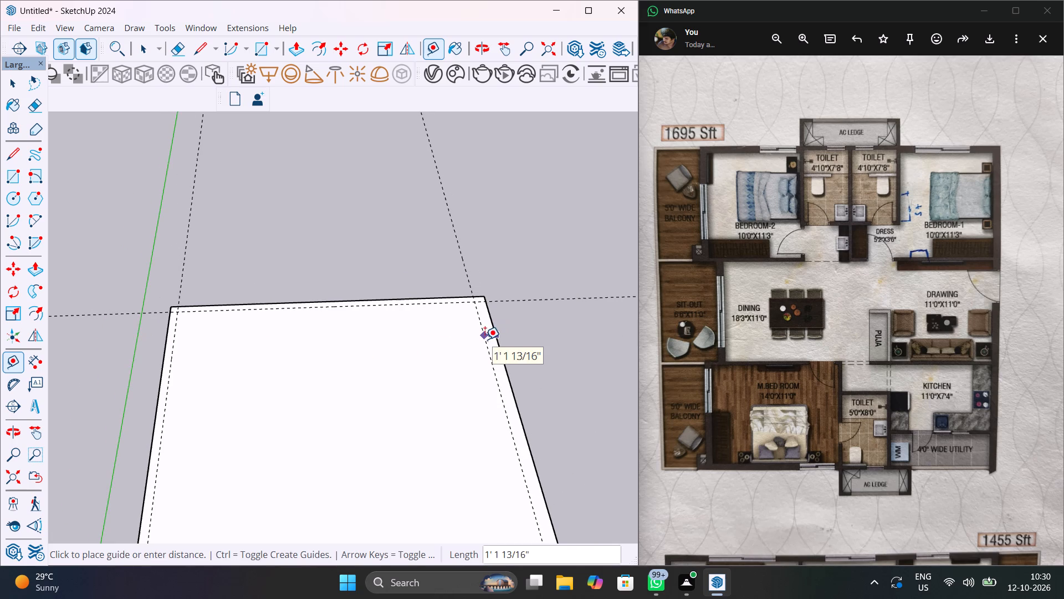
{"action": "type", "text": "9\""}
{"action": "key", "text": "Return"}
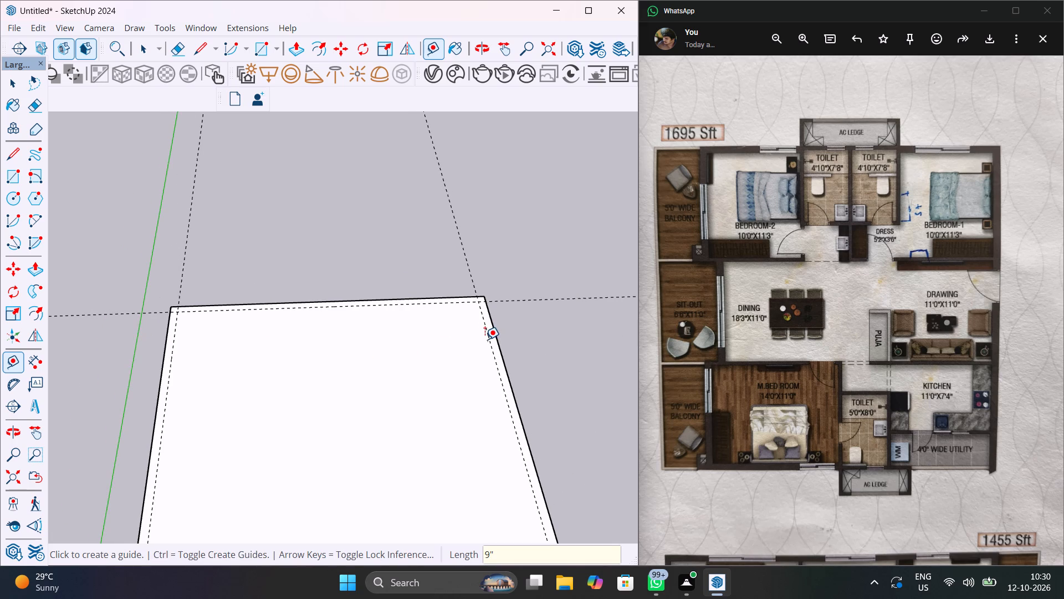
{"action": "scroll", "coordinate": [485, 339], "scroll_direction": "down", "scroll_amount": 8}
{"action": "scroll", "coordinate": [449, 469], "scroll_direction": "up", "scroll_amount": 8}
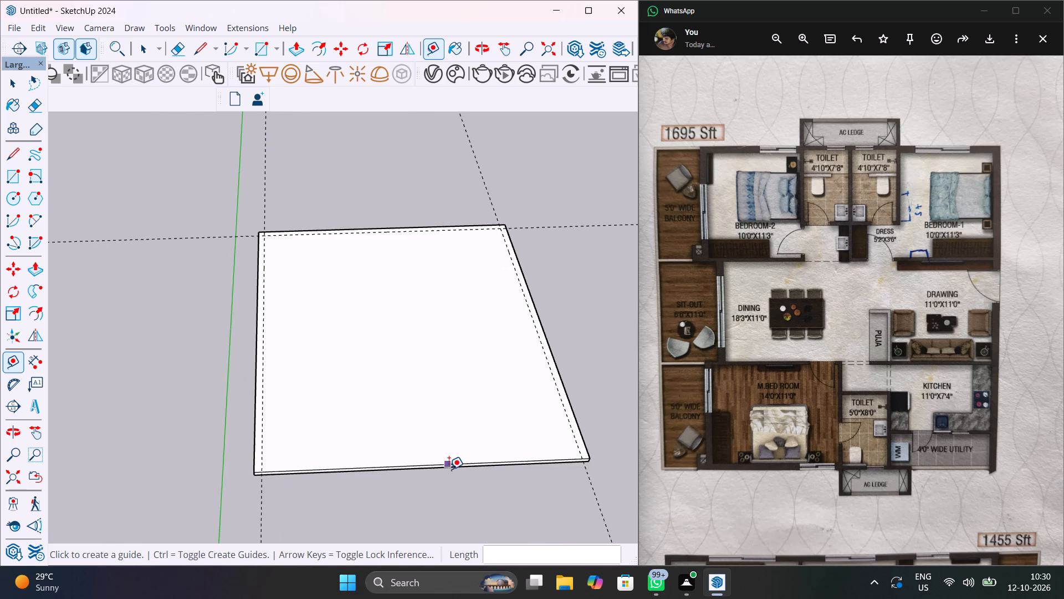
{"action": "scroll", "coordinate": [449, 469], "scroll_direction": "up", "scroll_amount": 3}
{"action": "left_click", "coordinate": [434, 459]}
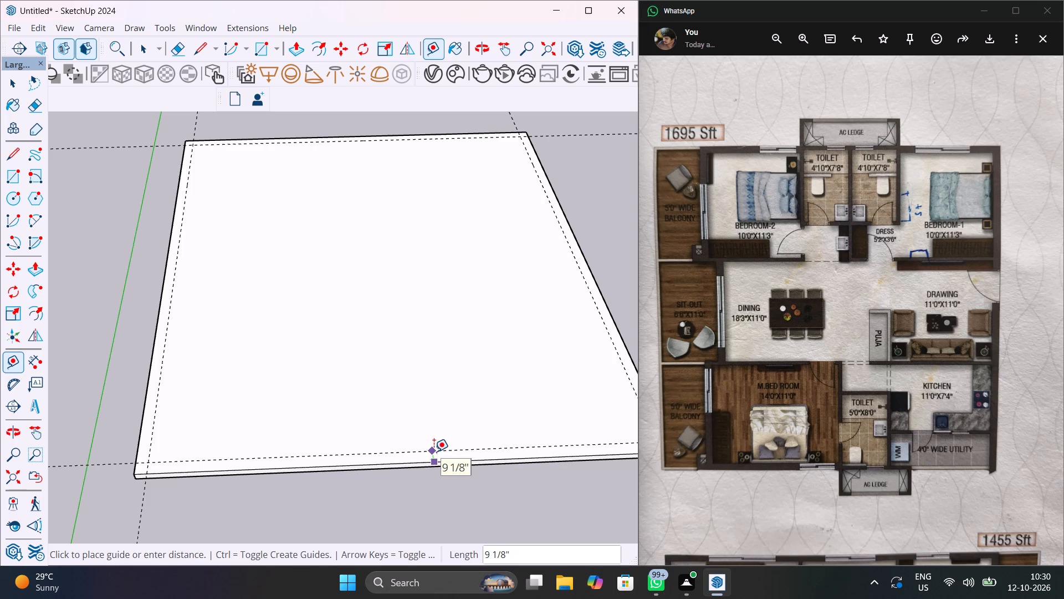
{"action": "type", "text": "9\""}
{"action": "key", "text": "Return"}
{"action": "key", "text": "space"}
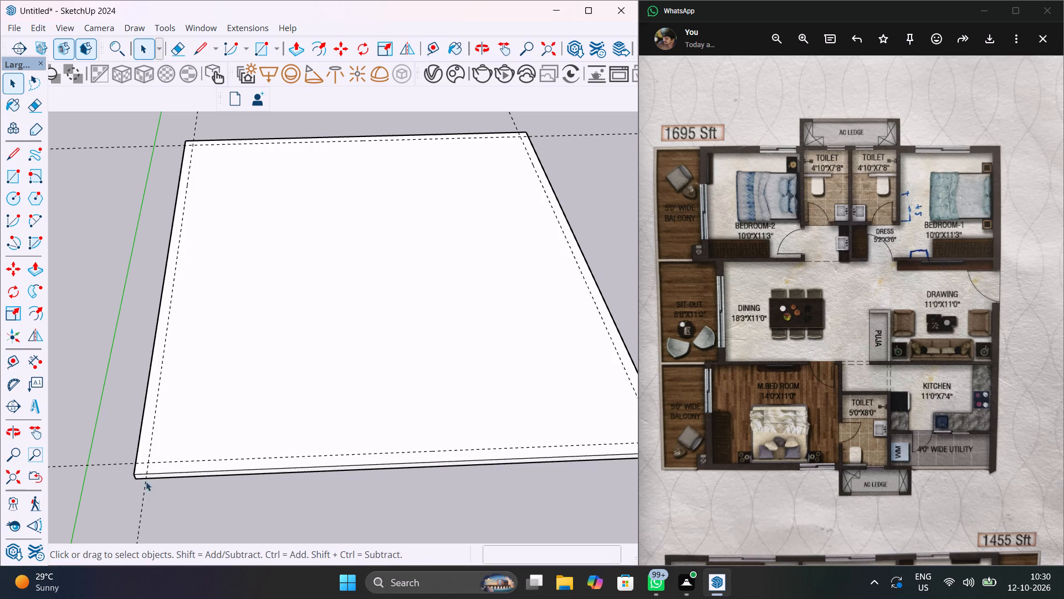
Draw a 9" by 35' 6" wall strip rectangle along the slab's full left edge, out to the guide.
{"action": "middle_click_drag", "start_coordinate": [168, 464], "coordinate": [329, 518], "text": "shift"}
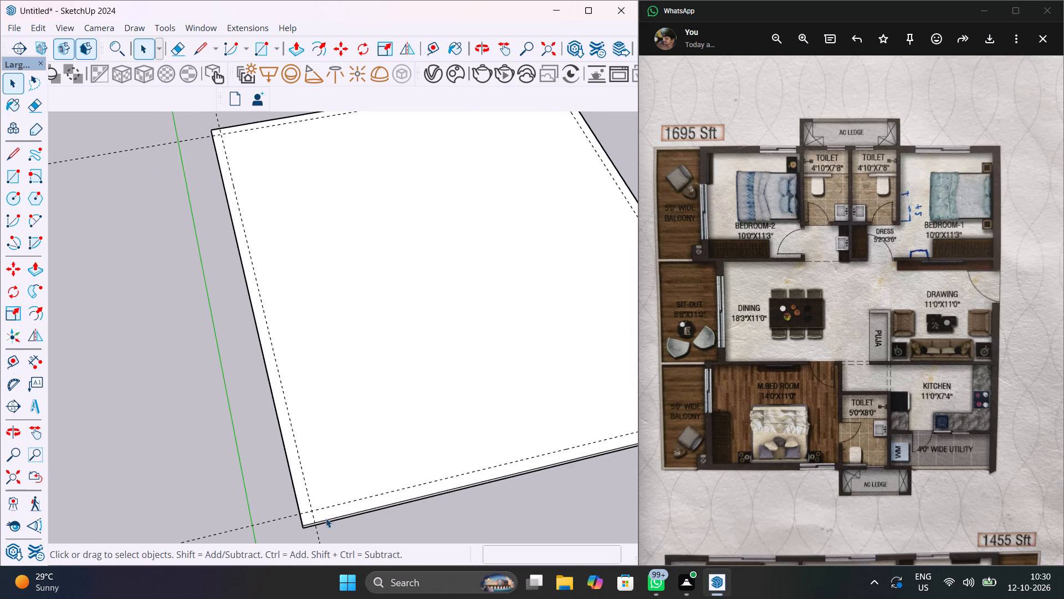
{"action": "scroll", "coordinate": [324, 517], "scroll_direction": "down", "scroll_amount": 7}
{"action": "scroll", "coordinate": [266, 297], "scroll_direction": "up", "scroll_amount": 12}
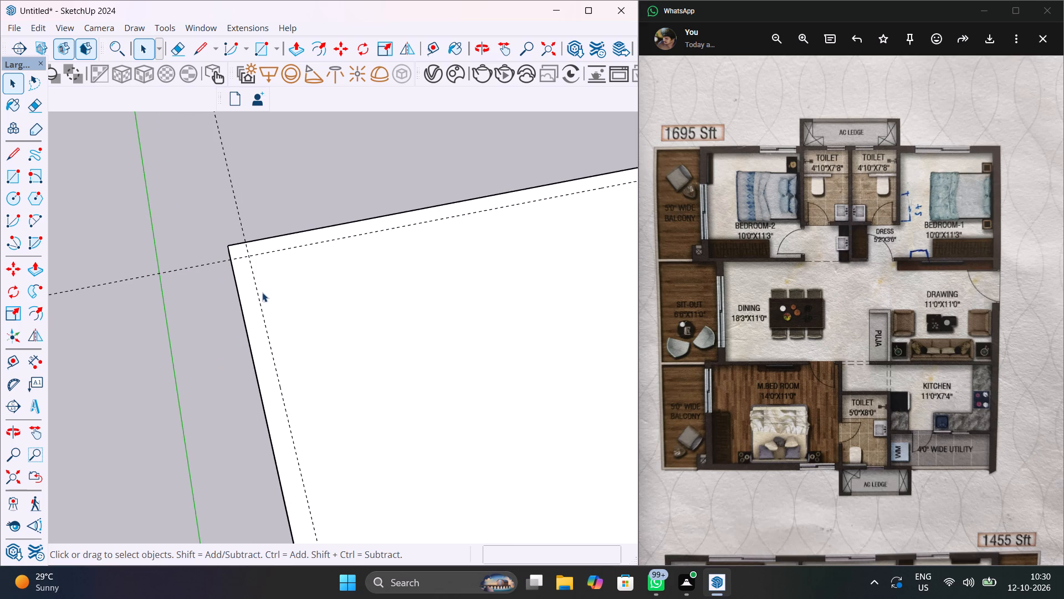
{"action": "key", "text": "r"}
{"action": "left_click", "coordinate": [231, 248]}
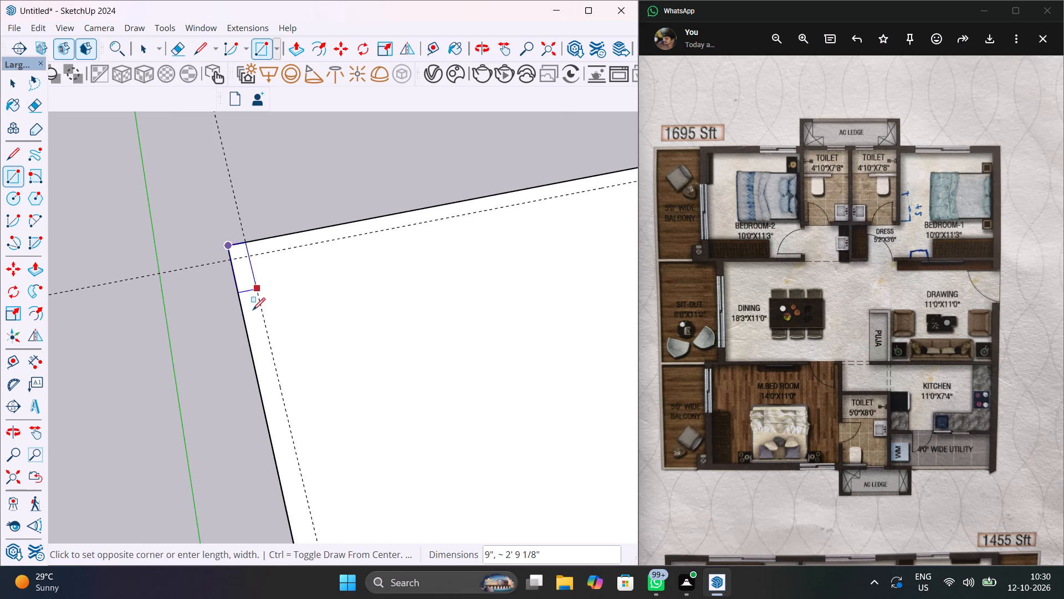
{"action": "scroll", "coordinate": [253, 316], "scroll_direction": "down", "scroll_amount": 18}
{"action": "scroll", "coordinate": [289, 455], "scroll_direction": "up", "scroll_amount": 10}
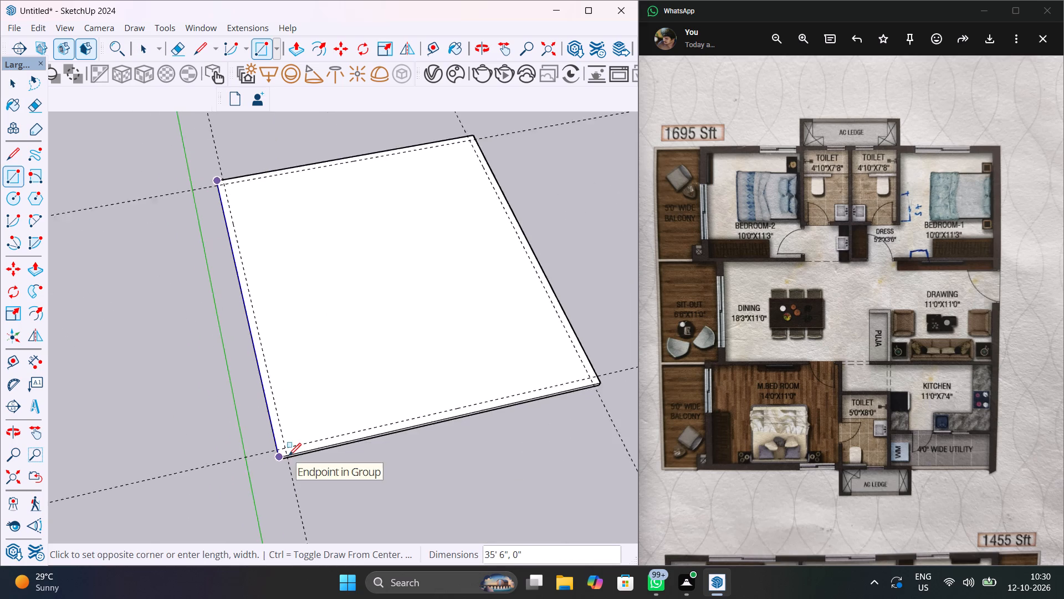
{"action": "scroll", "coordinate": [289, 455], "scroll_direction": "up", "scroll_amount": 2}
{"action": "left_click", "coordinate": [287, 457]}
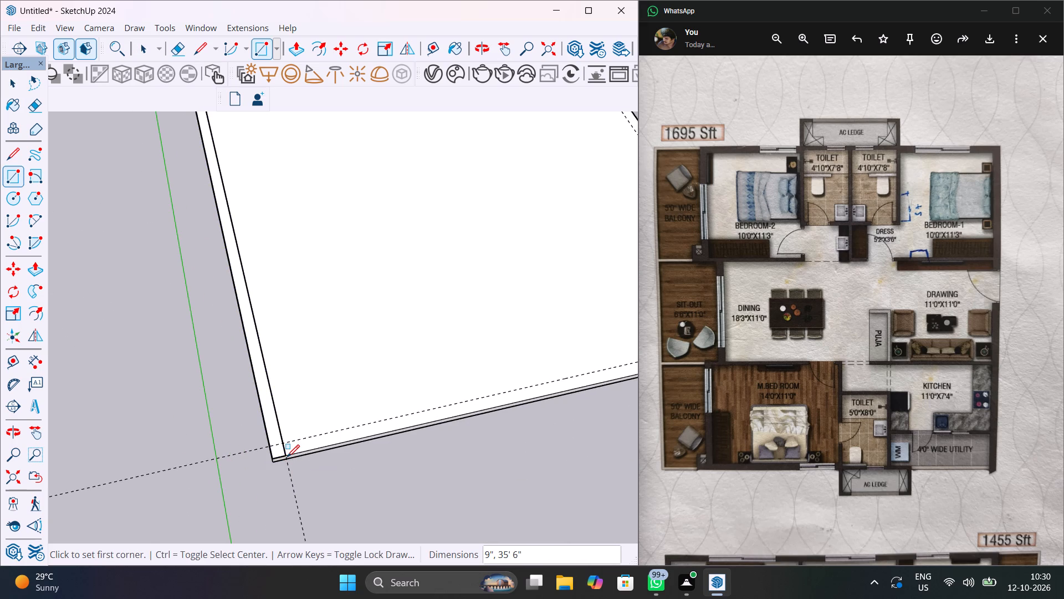
Select the left wall strip's face with its edges and make it a group.
{"action": "key", "text": "space"}
{"action": "triple_click", "coordinate": [271, 423]}
{"action": "right_click", "coordinate": [271, 423]}
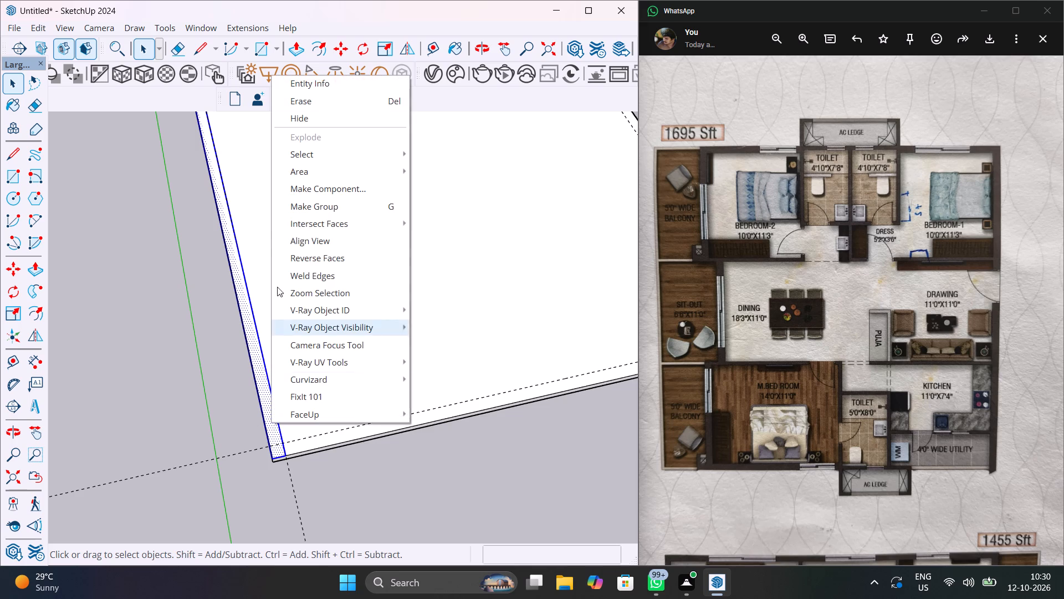
{"action": "left_click", "coordinate": [301, 207]}
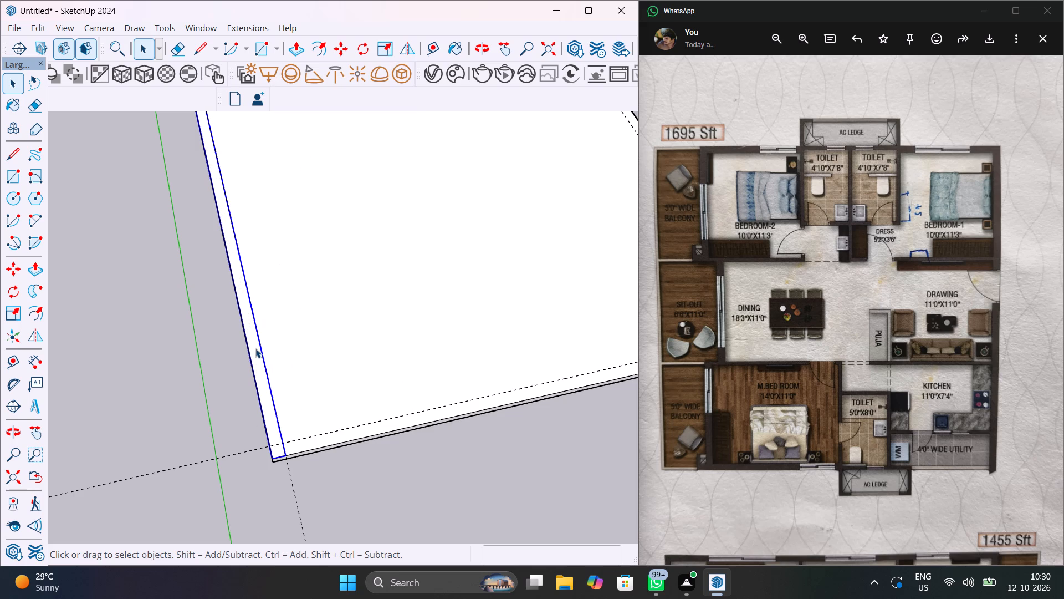
Inside the left wall strip's group, push/pull the face up 10' and leave the group.
{"action": "double_click", "coordinate": [255, 348]}
{"action": "key", "text": "p"}
{"action": "left_click", "coordinate": [254, 346]}
{"action": "scroll", "coordinate": [247, 311], "scroll_direction": "down", "scroll_amount": 12}
{"action": "type", "text": "10'"}
{"action": "key", "text": "Return"}
{"action": "key", "text": "space"}
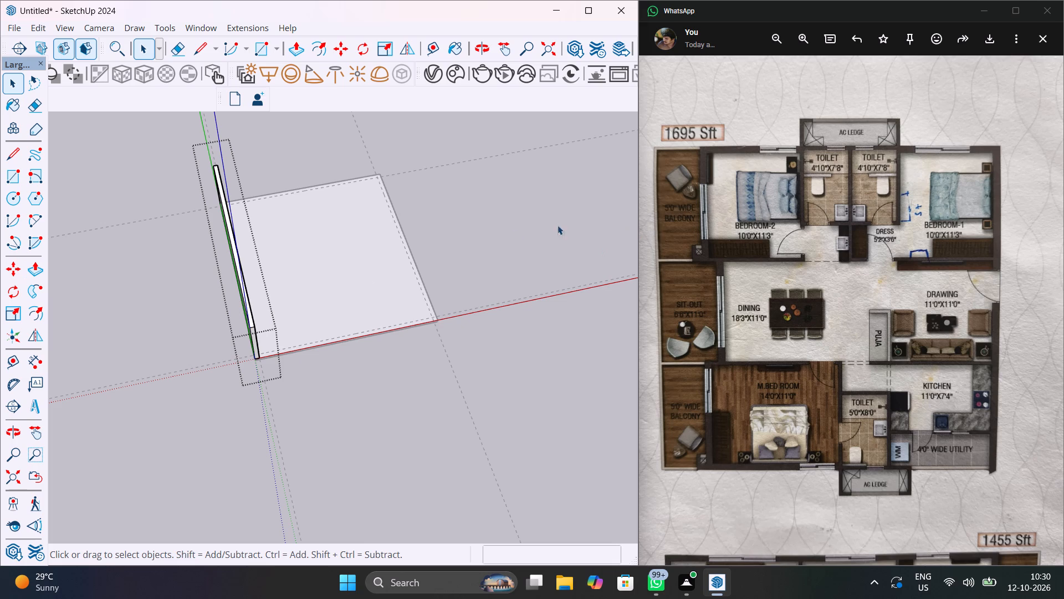
{"action": "left_click", "coordinate": [501, 236]}
{"action": "left_click", "coordinate": [443, 238]}
Examine the raised left wall and its junction with the floor slab from several angles.
{"action": "scroll", "coordinate": [459, 248], "scroll_direction": "down", "scroll_amount": 1}
{"action": "middle_click_drag", "start_coordinate": [456, 246], "coordinate": [329, 192]}
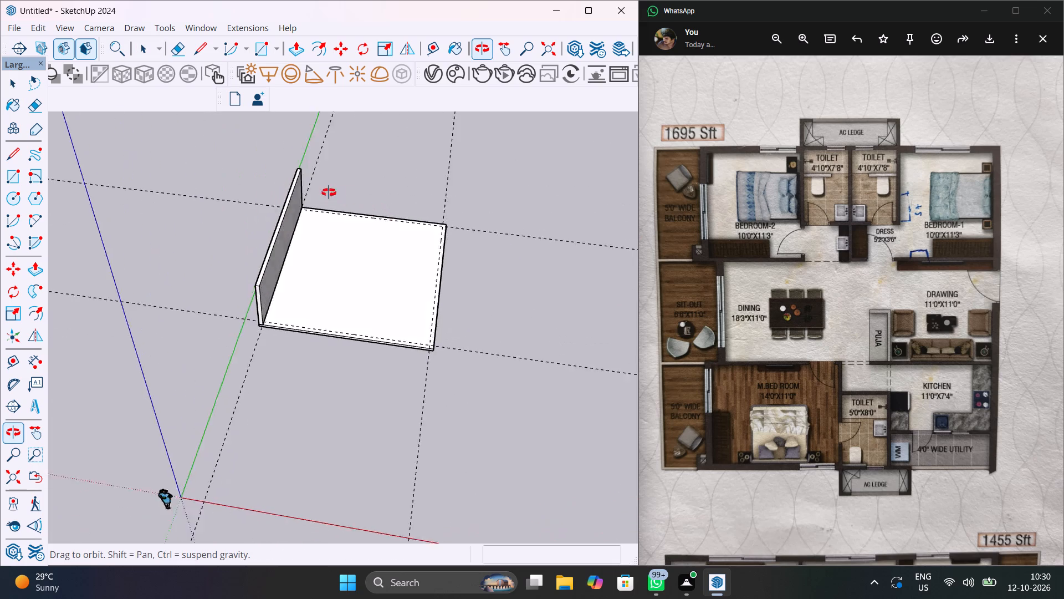
{"action": "middle_click_drag", "start_coordinate": [329, 192], "coordinate": [277, 175]}
{"action": "scroll", "coordinate": [311, 234], "scroll_direction": "up", "scroll_amount": 13}
{"action": "middle_click_drag", "start_coordinate": [352, 262], "coordinate": [345, 130]}
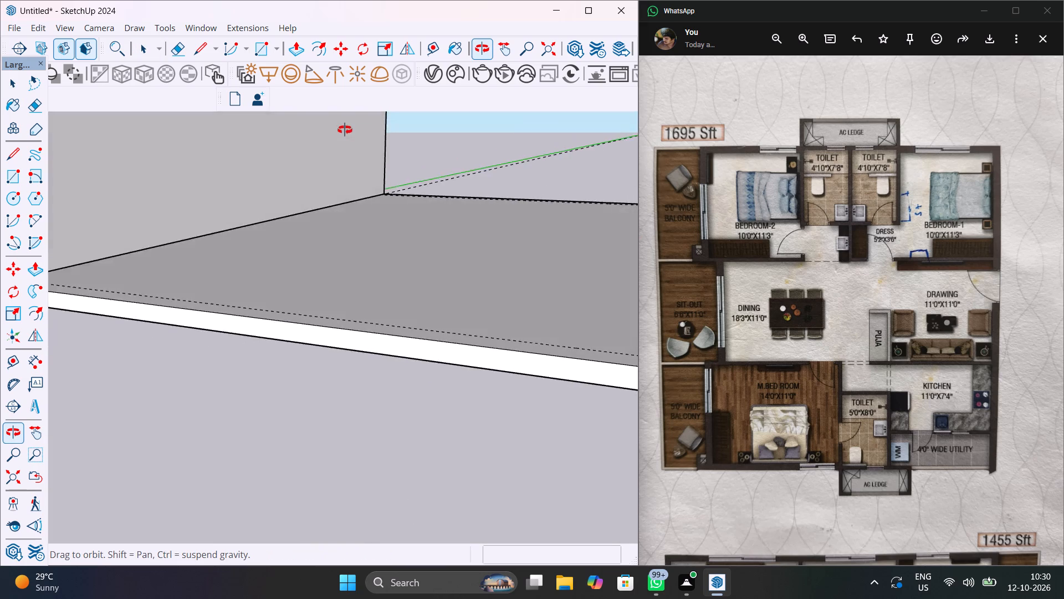
{"action": "middle_click_drag", "start_coordinate": [345, 130], "coordinate": [426, 144]}
{"action": "scroll", "coordinate": [395, 212], "scroll_direction": "down", "scroll_amount": 7}
{"action": "middle_click_drag", "start_coordinate": [435, 210], "coordinate": [468, 286]}
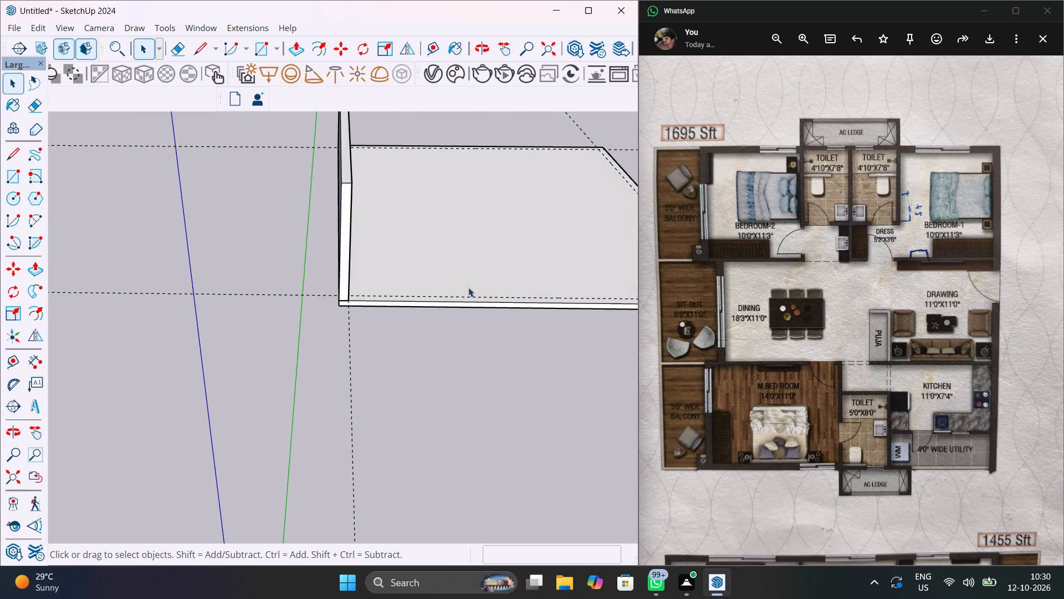
Draw a 31' 6 1/2" by 9" wall strip rectangle along the slab's back edge, from the left wall's inner face to the far corner.
{"action": "scroll", "coordinate": [392, 232], "scroll_direction": "down", "scroll_amount": 7}
{"action": "middle_click_drag", "start_coordinate": [391, 212], "coordinate": [251, 327]}
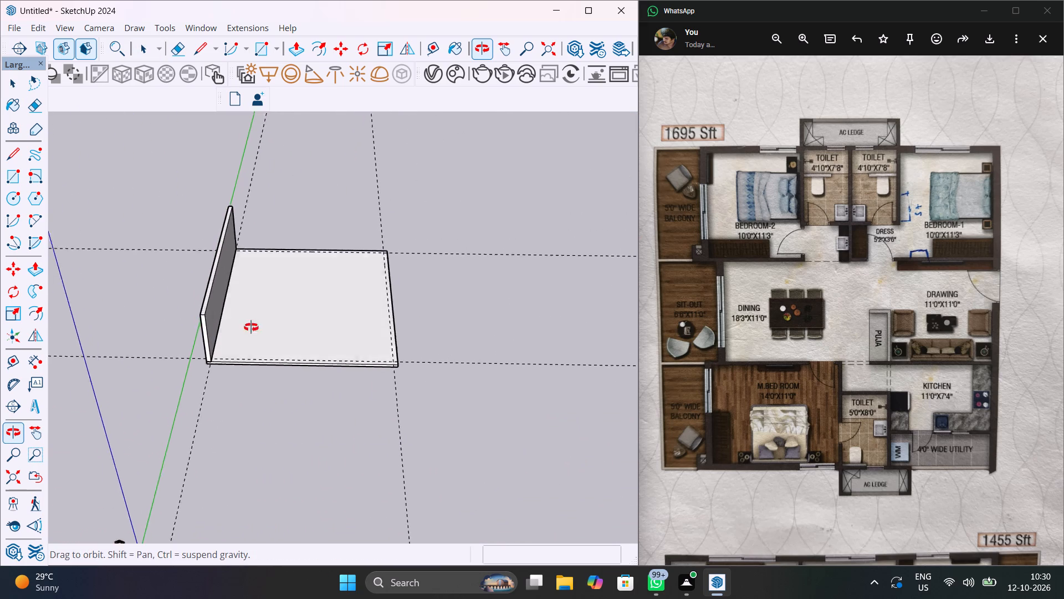
{"action": "middle_click_drag", "start_coordinate": [251, 327], "coordinate": [257, 369]}
{"action": "scroll", "coordinate": [239, 210], "scroll_direction": "up", "scroll_amount": 20}
{"action": "scroll", "coordinate": [239, 210], "scroll_direction": "up", "scroll_amount": 5}
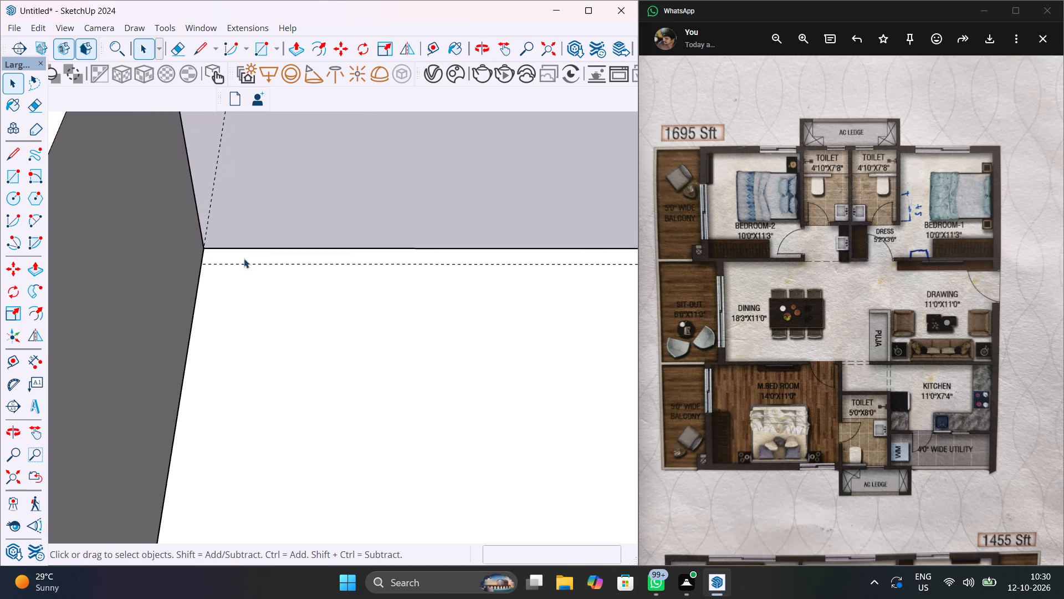
{"action": "key", "text": "r"}
{"action": "left_click", "coordinate": [203, 264]}
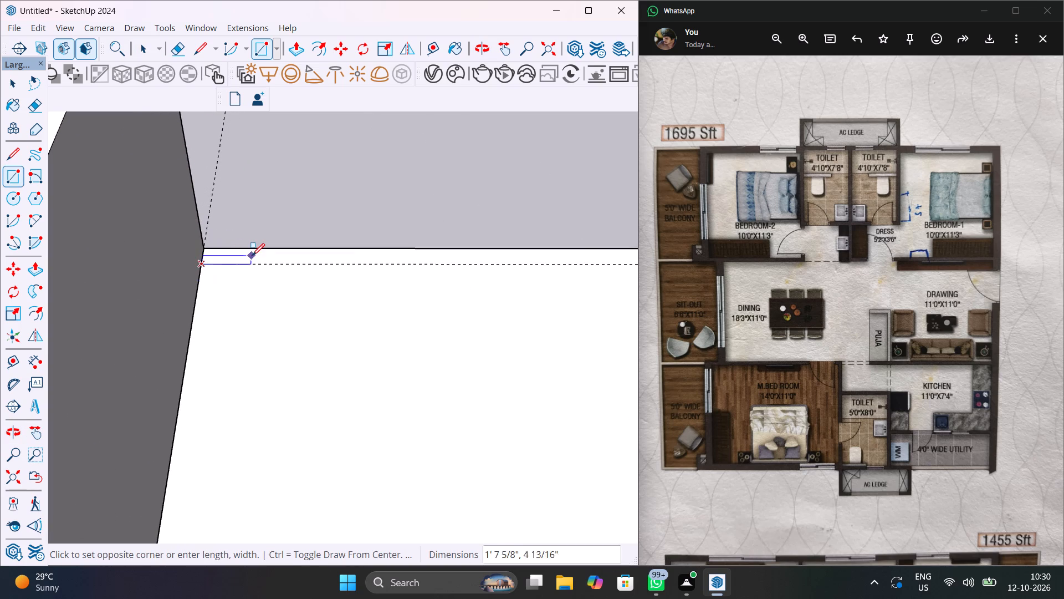
{"action": "scroll", "coordinate": [252, 256], "scroll_direction": "down", "scroll_amount": 15}
{"action": "scroll", "coordinate": [472, 250], "scroll_direction": "up", "scroll_amount": 11}
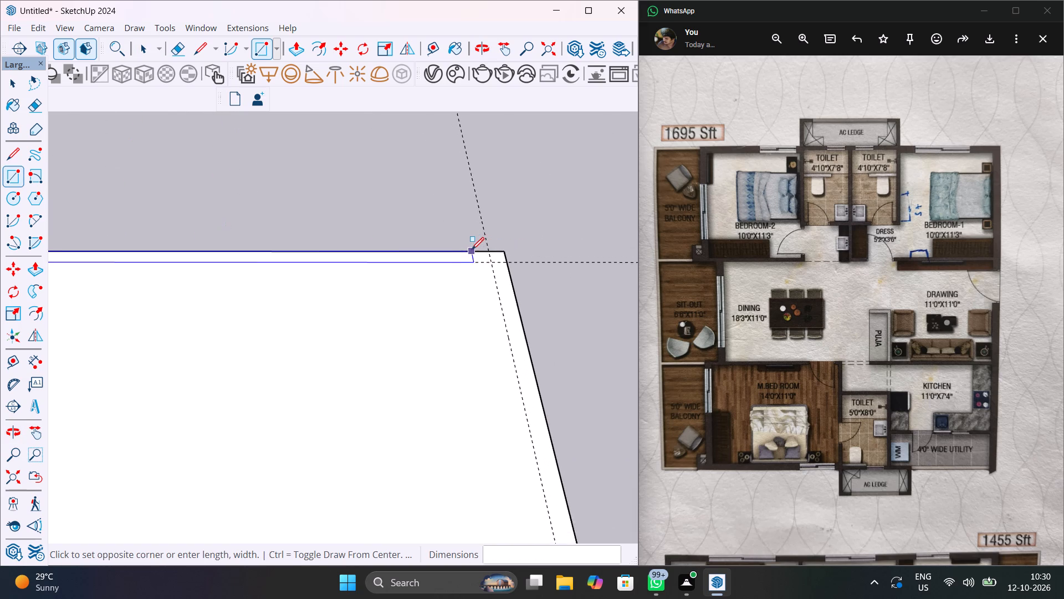
{"action": "scroll", "coordinate": [472, 250], "scroll_direction": "up", "scroll_amount": 2}
{"action": "left_click", "coordinate": [512, 255]}
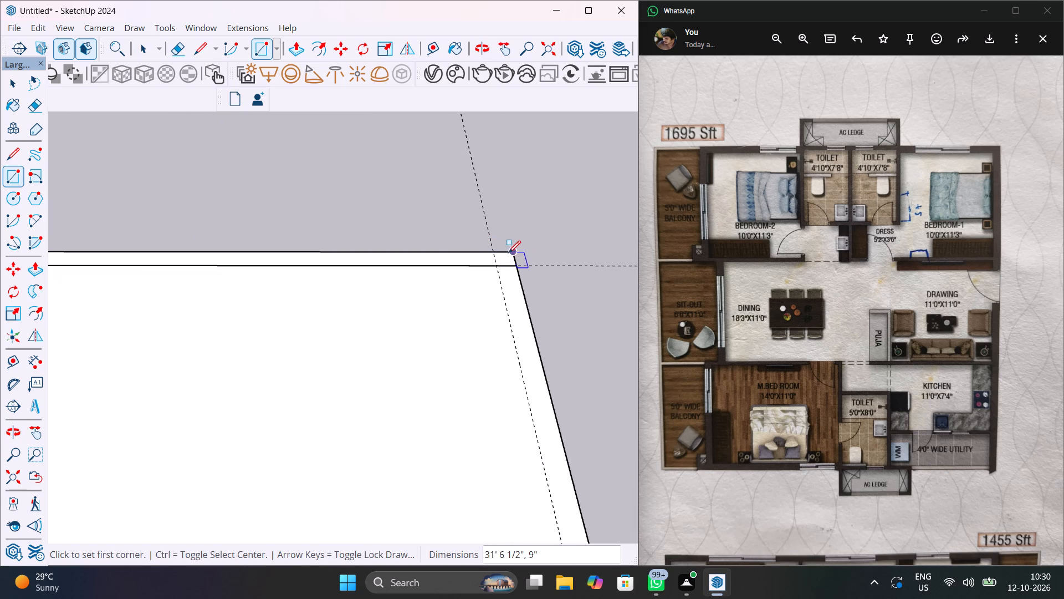
Select the back wall strip's face with its edges and make it a group.
{"action": "key", "text": "space"}
{"action": "double_click", "coordinate": [457, 260]}
{"action": "double_click", "coordinate": [459, 258]}
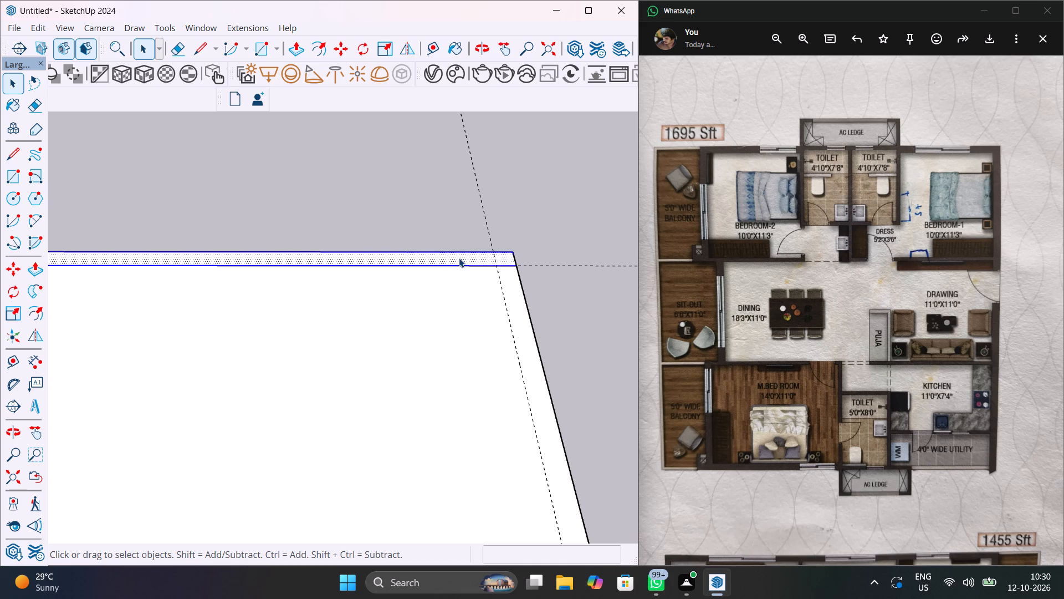
{"action": "right_click", "coordinate": [459, 258]}
{"action": "left_click", "coordinate": [525, 130]}
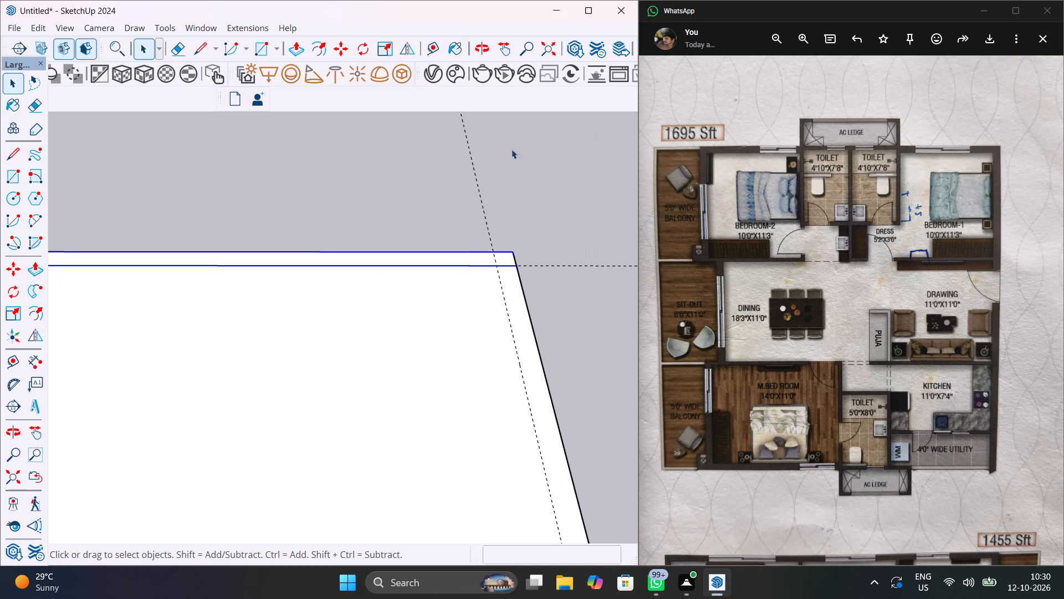
Inside the back wall strip's group, push/pull the face up 10' to the left wall's top and leave the group.
{"action": "double_click", "coordinate": [478, 259]}
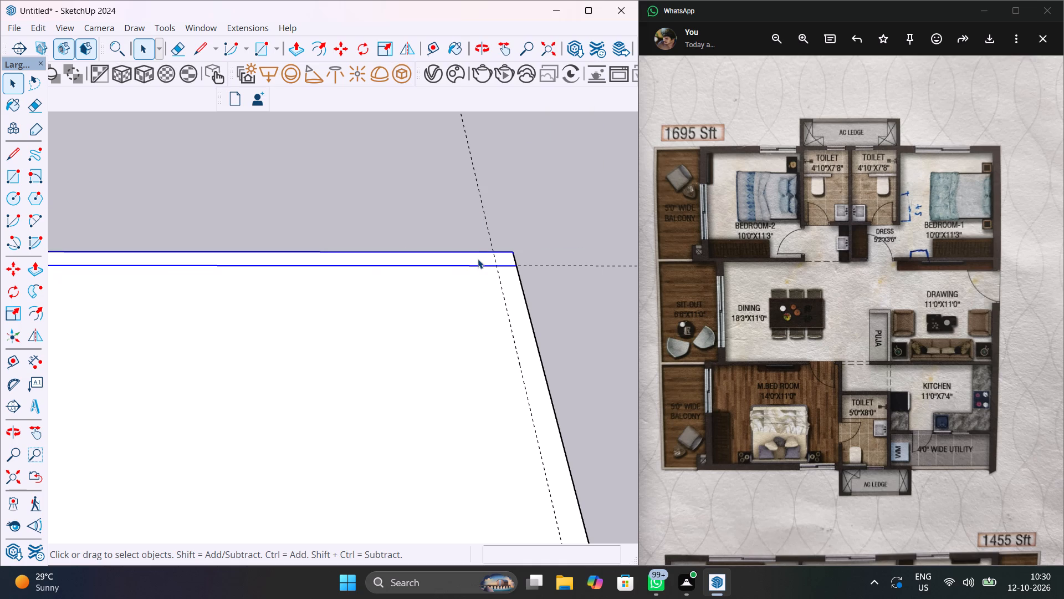
{"action": "double_click", "coordinate": [478, 259]}
{"action": "key", "text": "p"}
{"action": "left_click", "coordinate": [472, 256]}
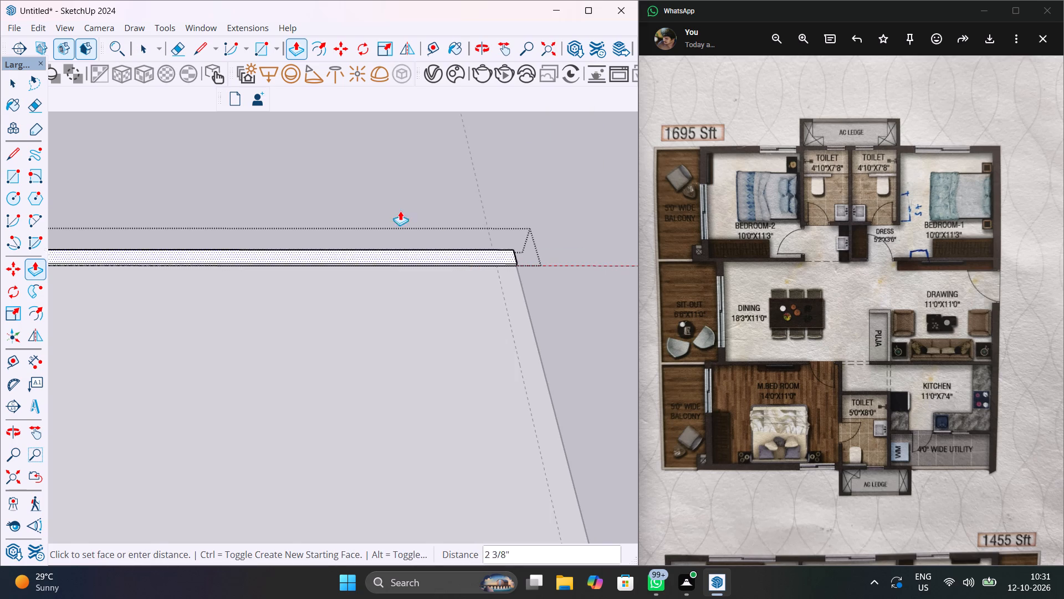
{"action": "scroll", "coordinate": [399, 211], "scroll_direction": "down", "scroll_amount": 14}
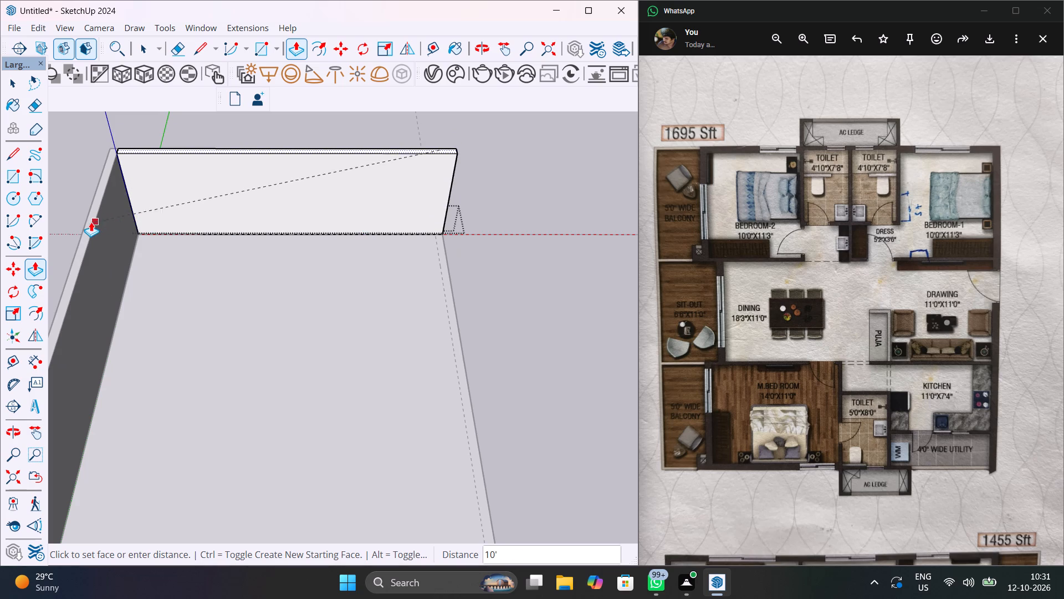
{"action": "left_click", "coordinate": [89, 226]}
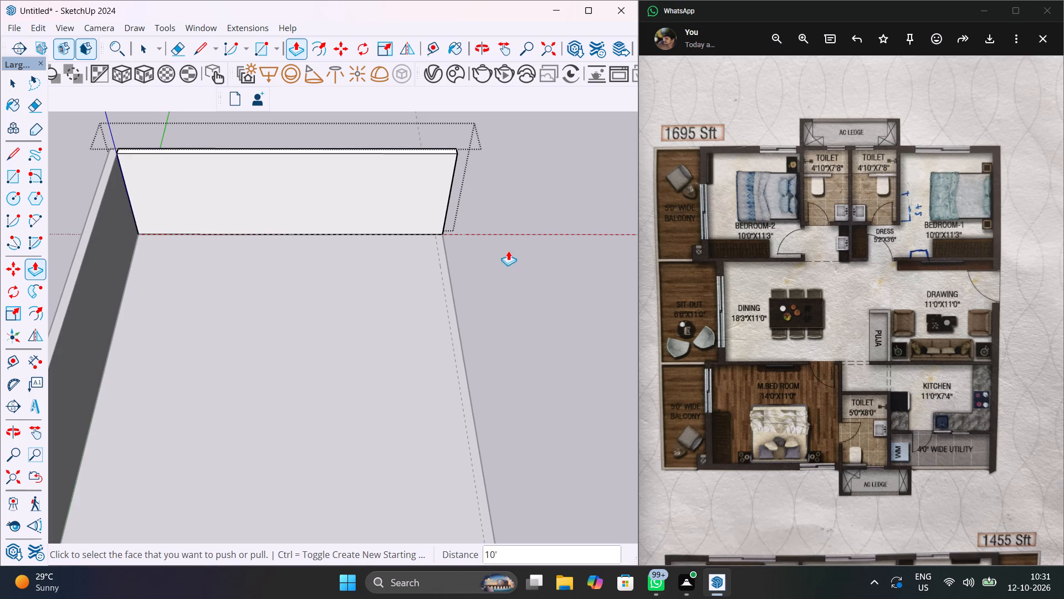
{"action": "key", "text": "space"}
{"action": "left_click", "coordinate": [511, 270]}
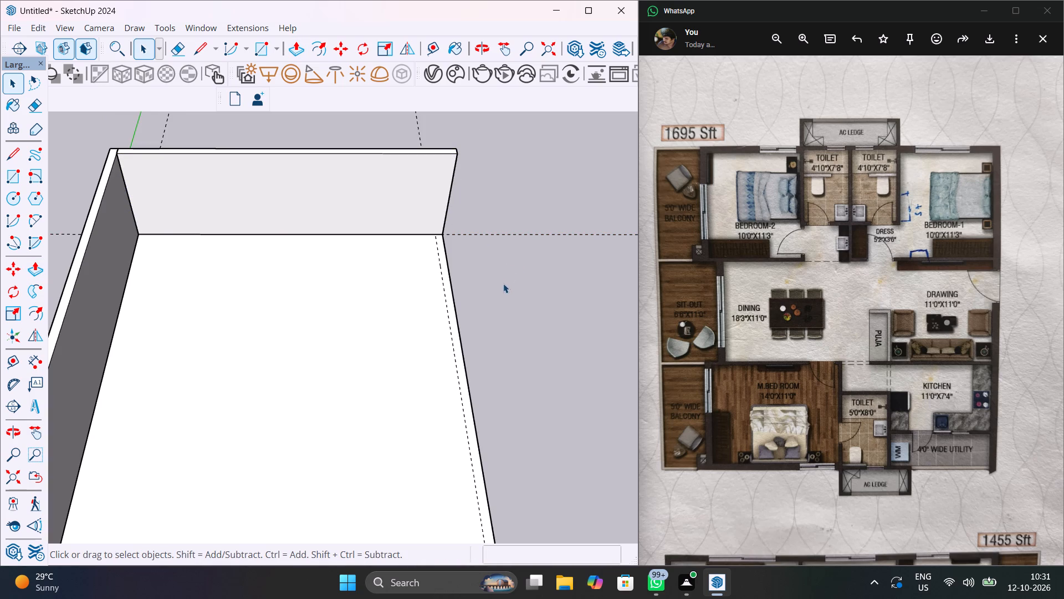
Draw a 34' 9" by 9" wall strip rectangle along the slab's right edge, from the back wall's inner face to the front corner.
{"action": "scroll", "coordinate": [455, 253], "scroll_direction": "up", "scroll_amount": 13}
{"action": "key", "text": "r"}
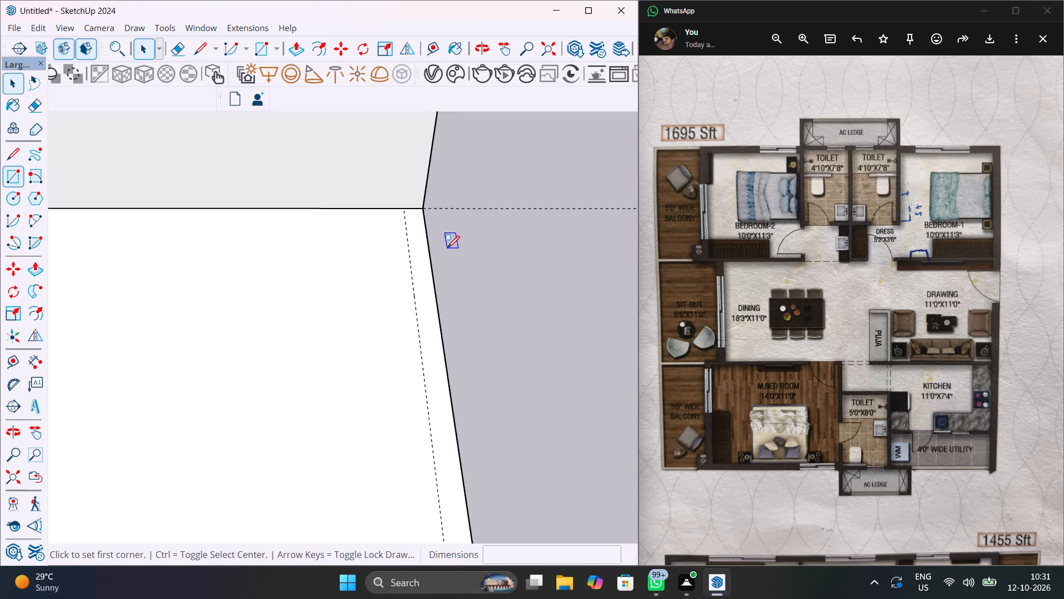
{"action": "left_click", "coordinate": [405, 210]}
{"action": "scroll", "coordinate": [416, 238], "scroll_direction": "down", "scroll_amount": 3}
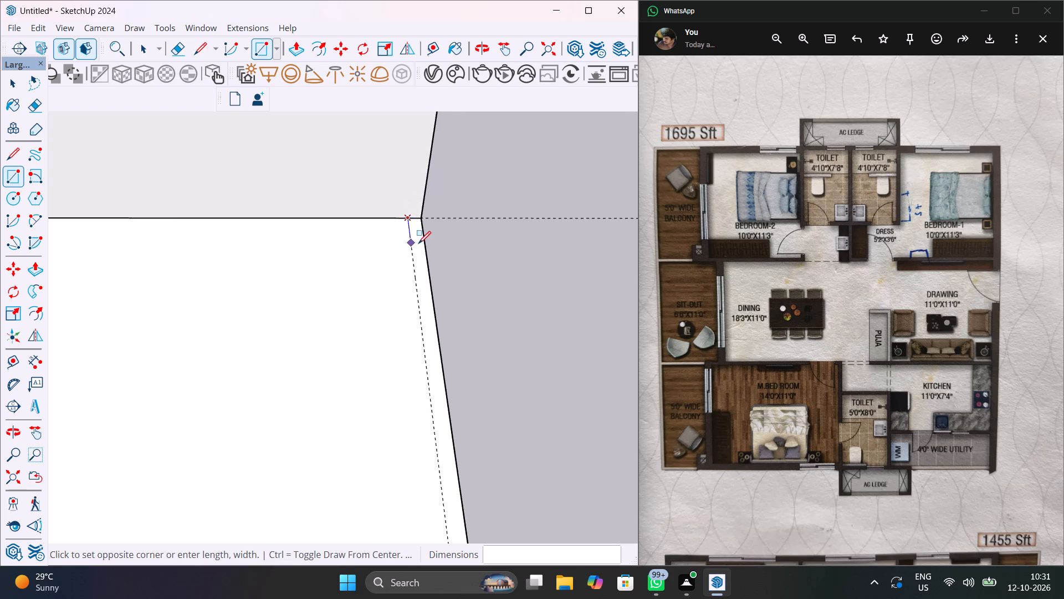
{"action": "scroll", "coordinate": [418, 243], "scroll_direction": "down", "scroll_amount": 11}
{"action": "scroll", "coordinate": [449, 447], "scroll_direction": "up", "scroll_amount": 12}
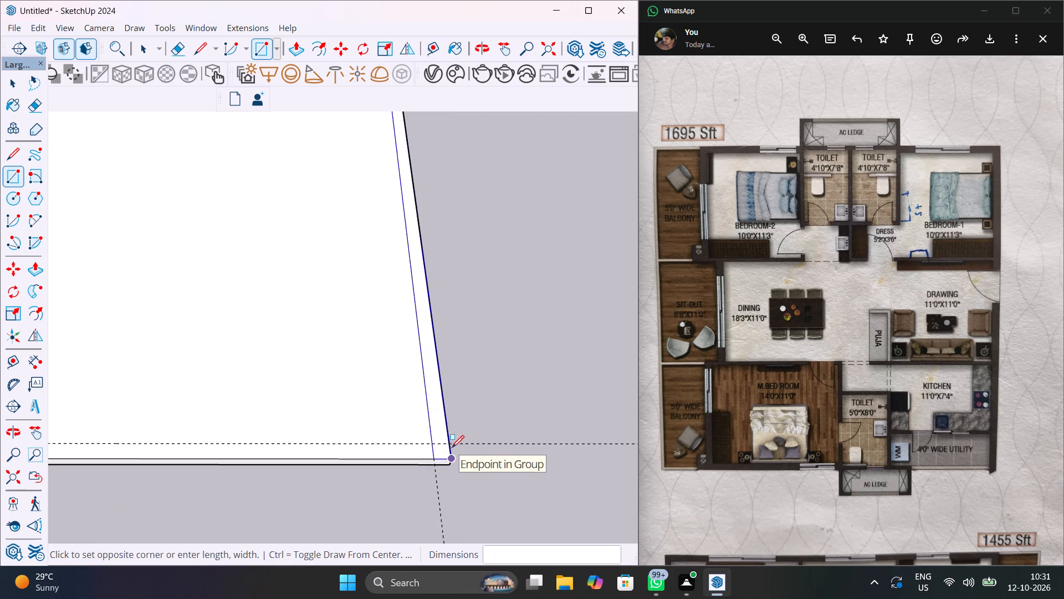
{"action": "scroll", "coordinate": [452, 448], "scroll_direction": "up", "scroll_amount": 1}
{"action": "left_click", "coordinate": [449, 460]}
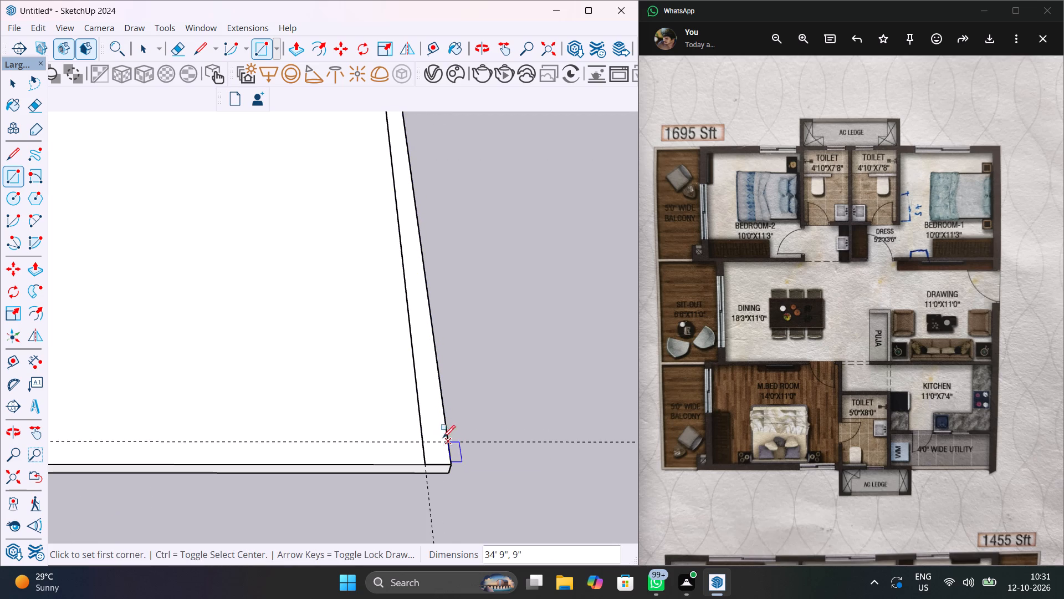
Select the right wall strip's face with its edges and make it a group.
{"action": "key", "text": "space"}
{"action": "double_click", "coordinate": [429, 409]}
{"action": "right_click", "coordinate": [429, 409]}
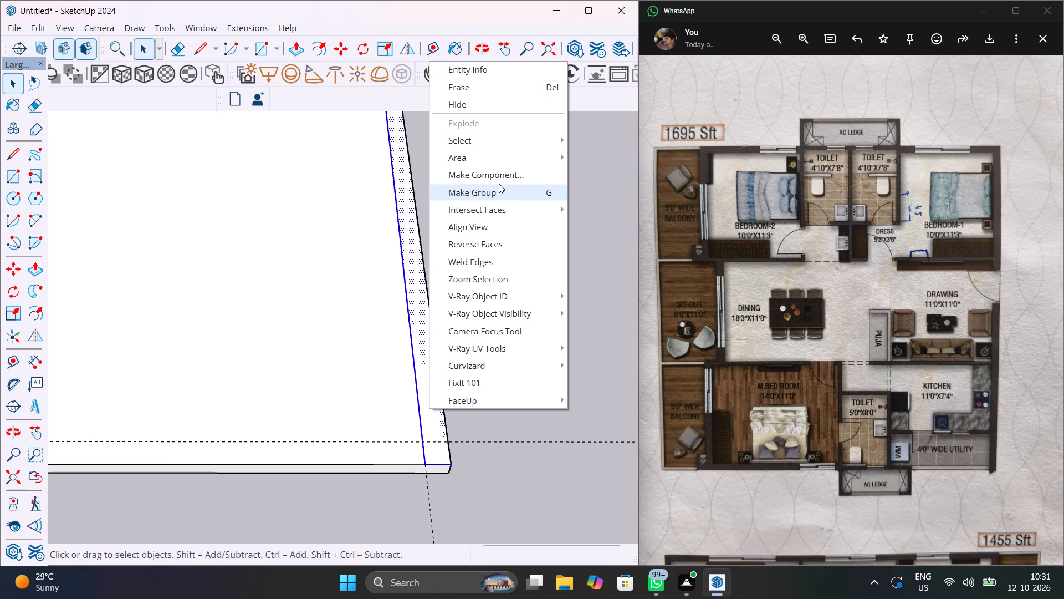
{"action": "left_click", "coordinate": [501, 192]}
Inside the right wall strip's group, push/pull the face up 10' to the left wall's top and leave the group.
{"action": "double_click", "coordinate": [427, 362]}
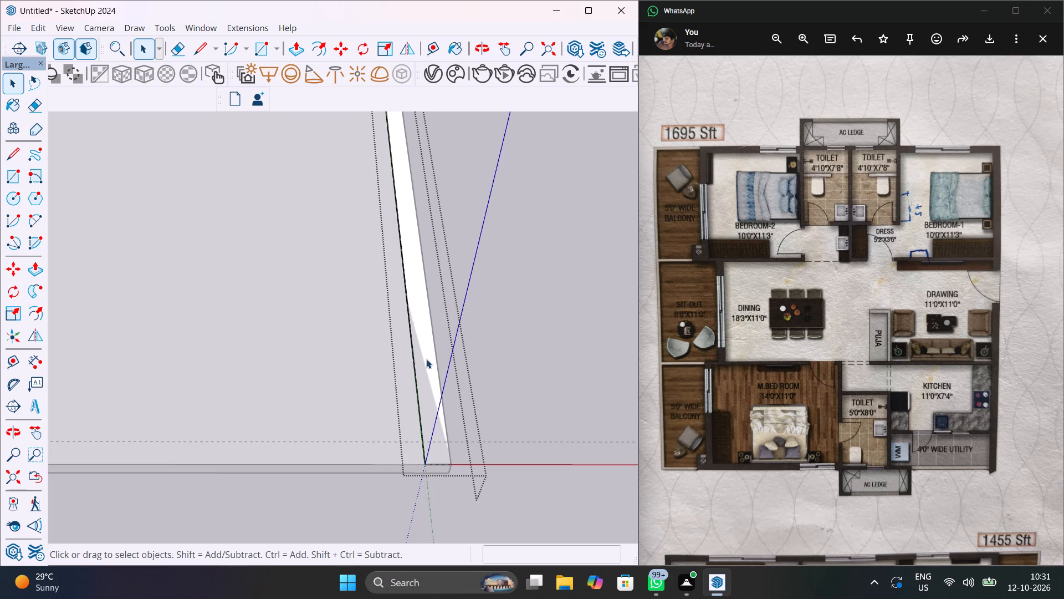
{"action": "key", "text": "p"}
{"action": "left_click", "coordinate": [426, 359]}
{"action": "scroll", "coordinate": [382, 284], "scroll_direction": "down", "scroll_amount": 16}
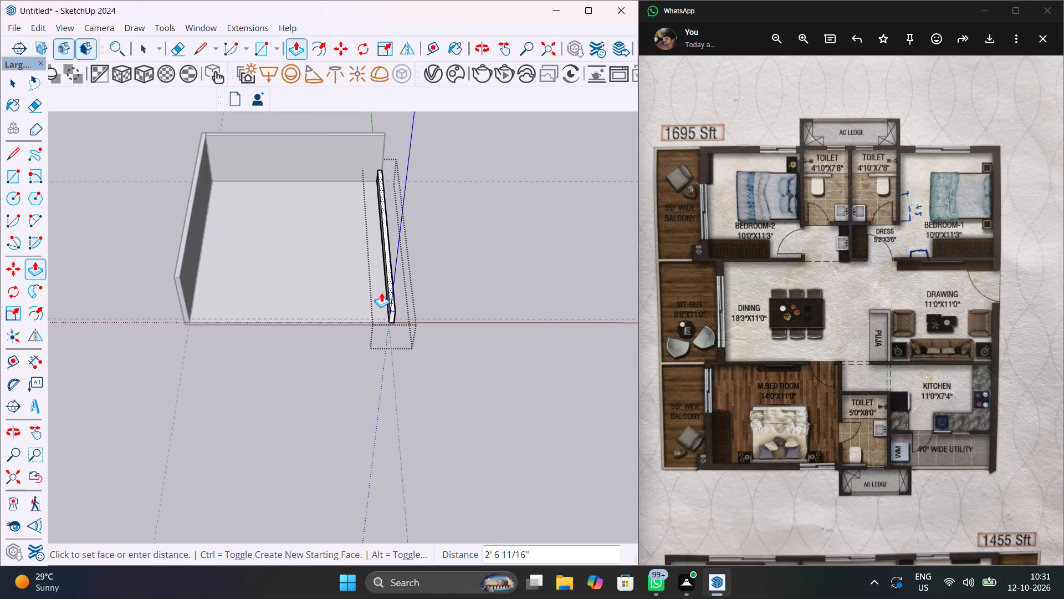
{"action": "left_click", "coordinate": [182, 261]}
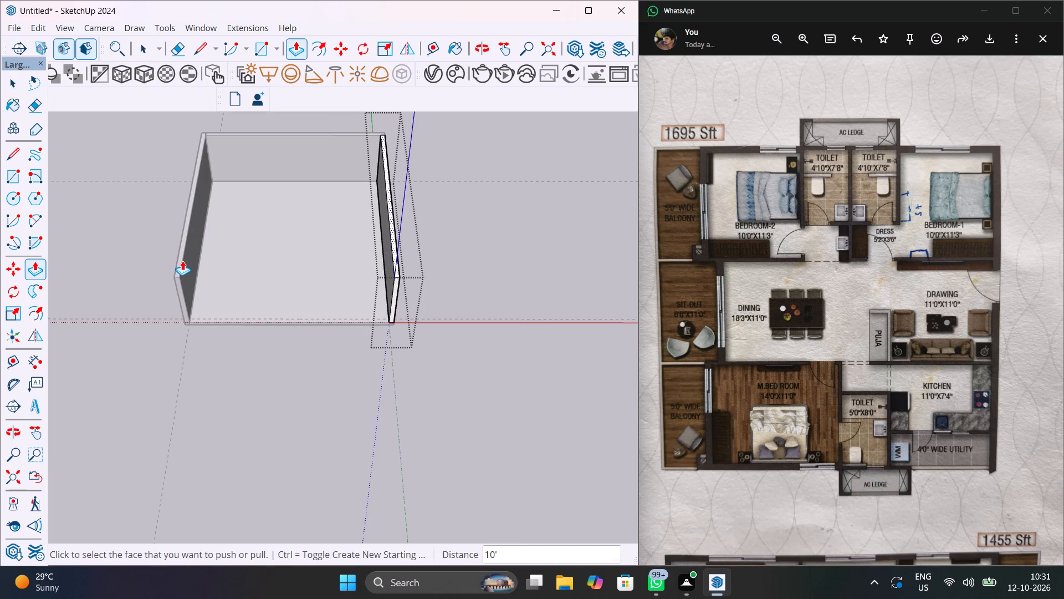
{"action": "key", "text": "space"}
{"action": "left_click", "coordinate": [269, 363]}
{"action": "left_click", "coordinate": [272, 386]}
Draw a 30' 9 1/2" by 9" wall strip rectangle along the slab's front edge, between the left and right walls' inner faces.
{"action": "scroll", "coordinate": [222, 320], "scroll_direction": "up", "scroll_amount": 3}
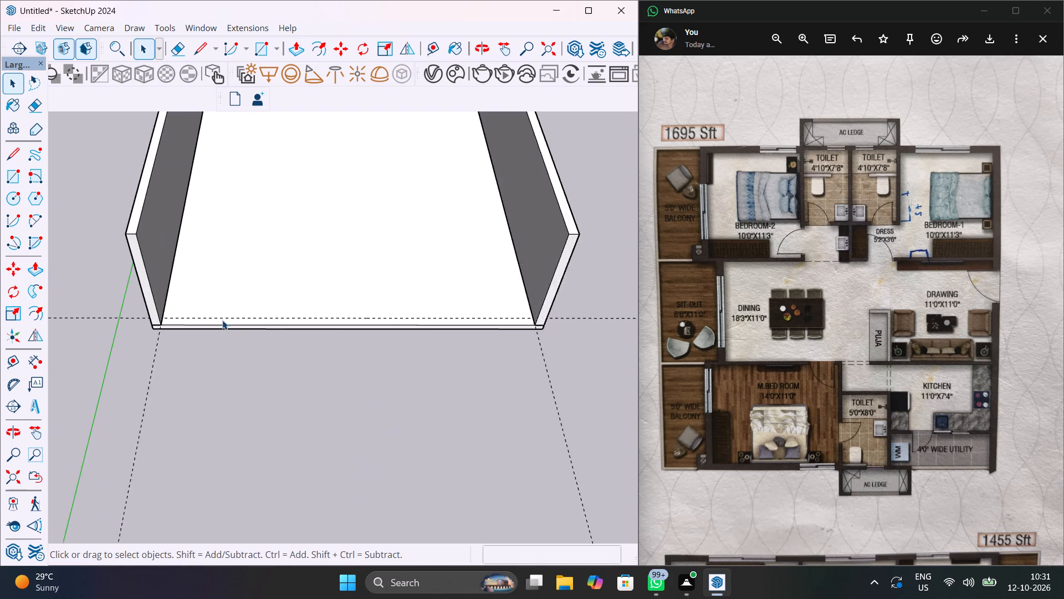
{"action": "scroll", "coordinate": [222, 320], "scroll_direction": "up", "scroll_amount": 8}
{"action": "key", "text": "r"}
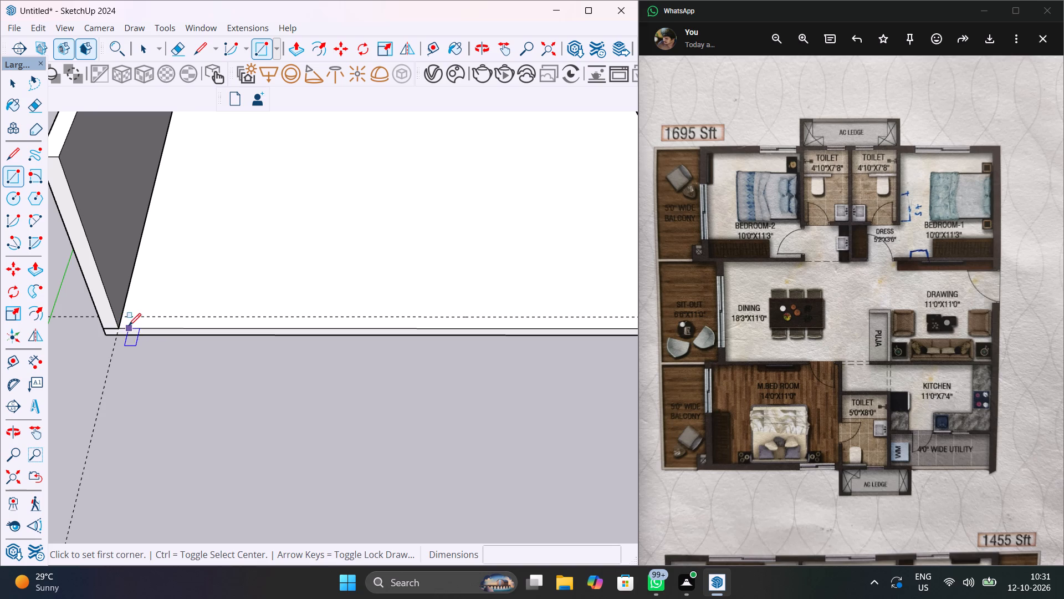
{"action": "left_click", "coordinate": [123, 314]}
{"action": "scroll", "coordinate": [207, 320], "scroll_direction": "down", "scroll_amount": 3}
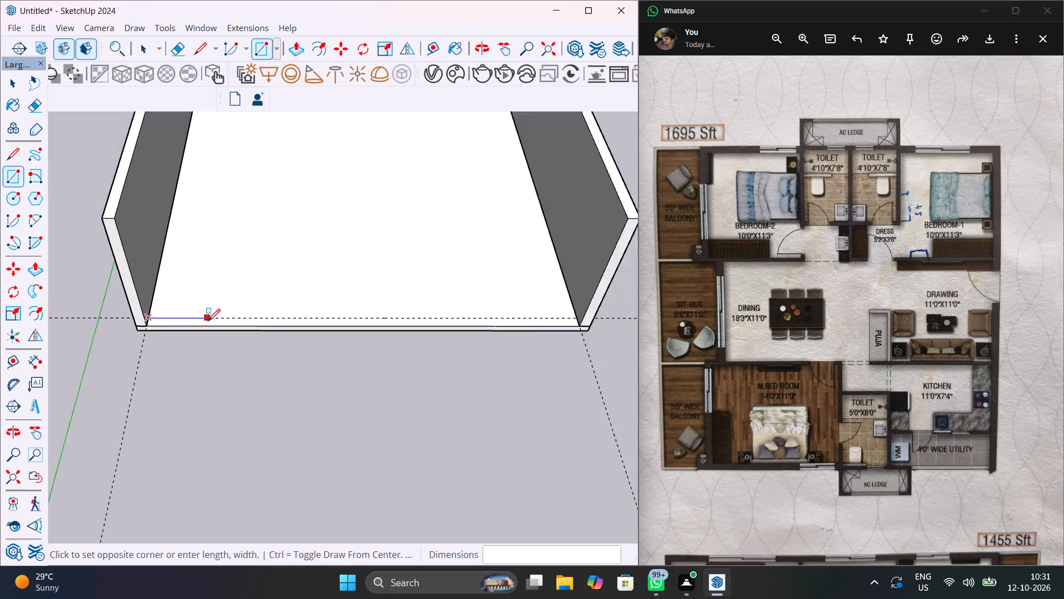
{"action": "scroll", "coordinate": [208, 321], "scroll_direction": "down", "scroll_amount": 9}
{"action": "scroll", "coordinate": [378, 323], "scroll_direction": "up", "scroll_amount": 20}
{"action": "left_click", "coordinate": [429, 321]}
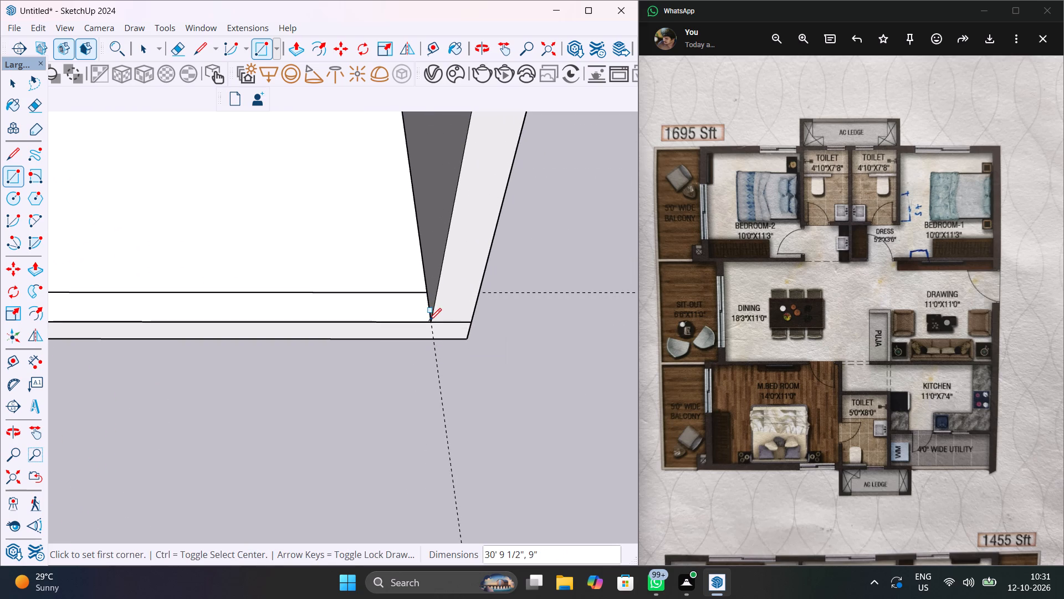
Select the front wall strip's face with its edges and make it a group.
{"action": "key", "text": "space"}
{"action": "triple_click", "coordinate": [386, 311]}
{"action": "right_click", "coordinate": [386, 311]}
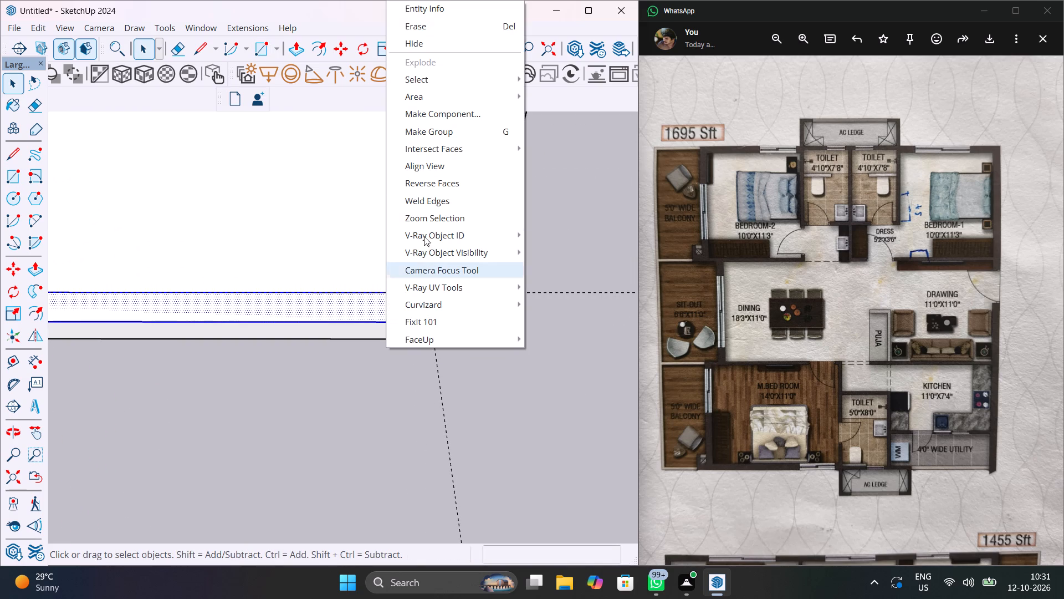
{"action": "left_click", "coordinate": [447, 133]}
Inside the front wall strip's group, push/pull the face up 10' to the left wall's top and leave the group.
{"action": "double_click", "coordinate": [405, 308]}
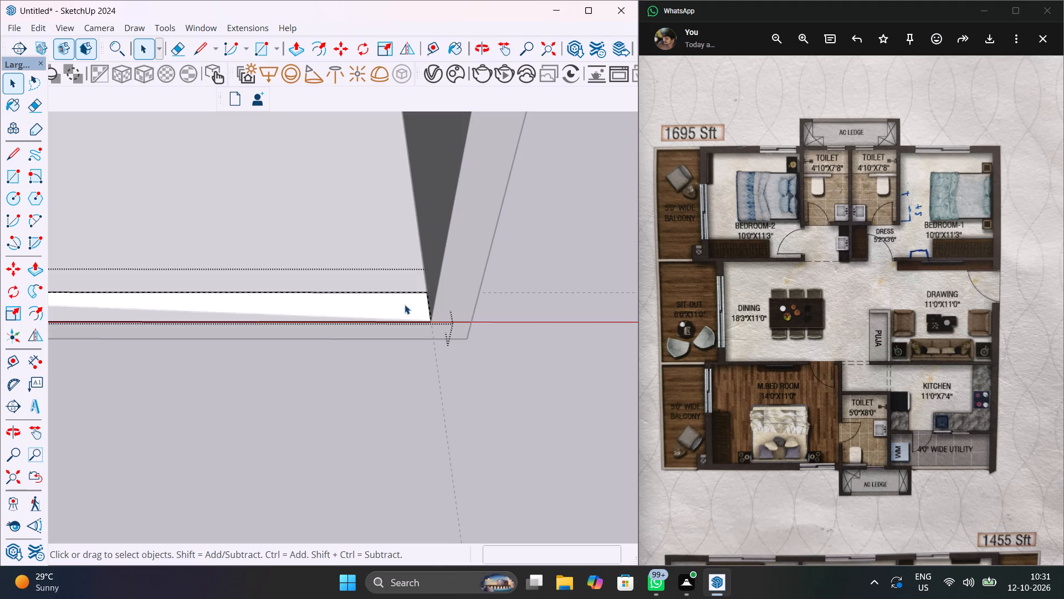
{"action": "key", "text": "p"}
{"action": "left_click", "coordinate": [403, 303]}
{"action": "scroll", "coordinate": [402, 275], "scroll_direction": "down", "scroll_amount": 18}
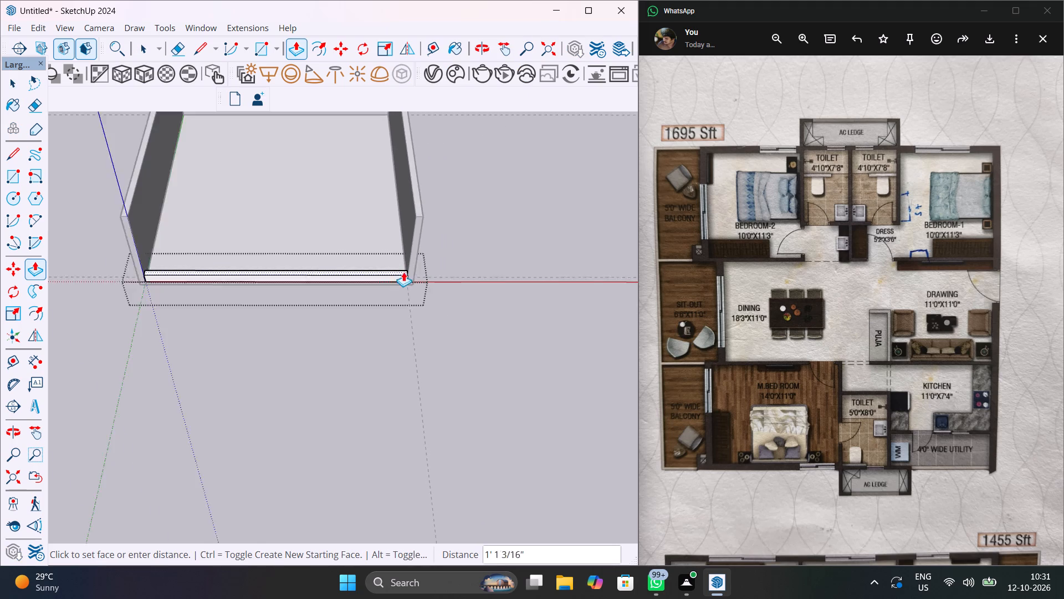
{"action": "scroll", "coordinate": [403, 272], "scroll_direction": "down", "scroll_amount": 4}
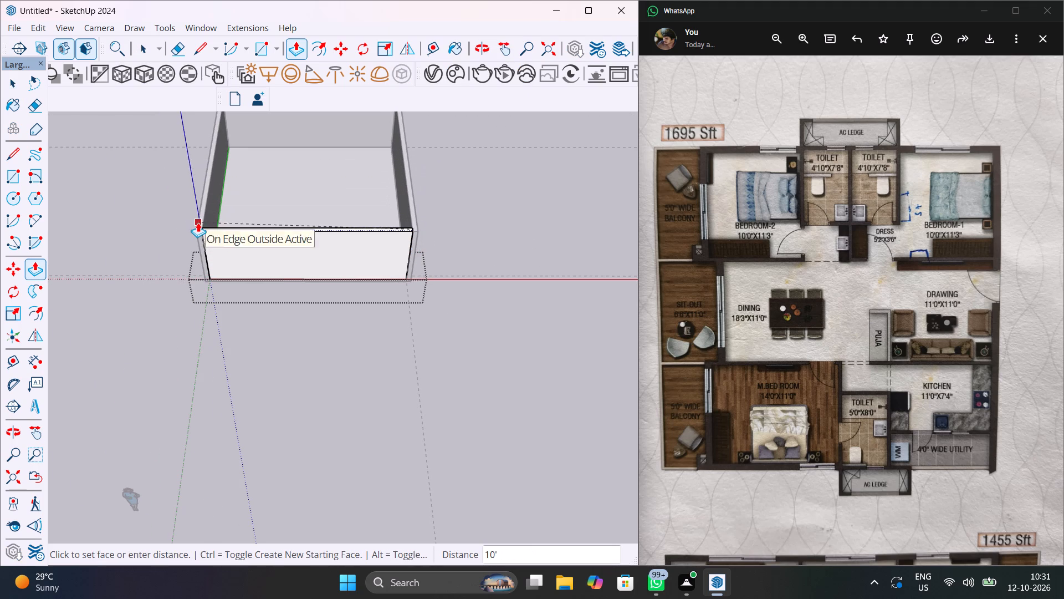
{"action": "left_click", "coordinate": [198, 222]}
{"action": "key", "text": "space"}
{"action": "left_click", "coordinate": [258, 344]}
Examine the enclosed outer walls, their corner junctions and the interior floor from several angles.
{"action": "scroll", "coordinate": [238, 177], "scroll_direction": "up", "scroll_amount": 5}
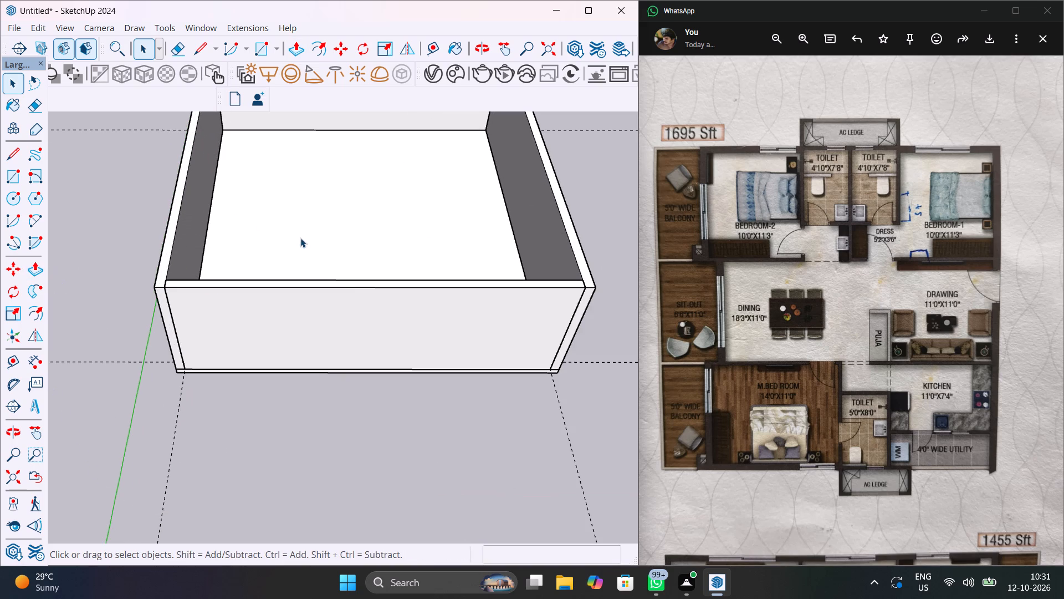
{"action": "middle_click_drag", "start_coordinate": [300, 241], "coordinate": [190, 248], "text": "shift"}
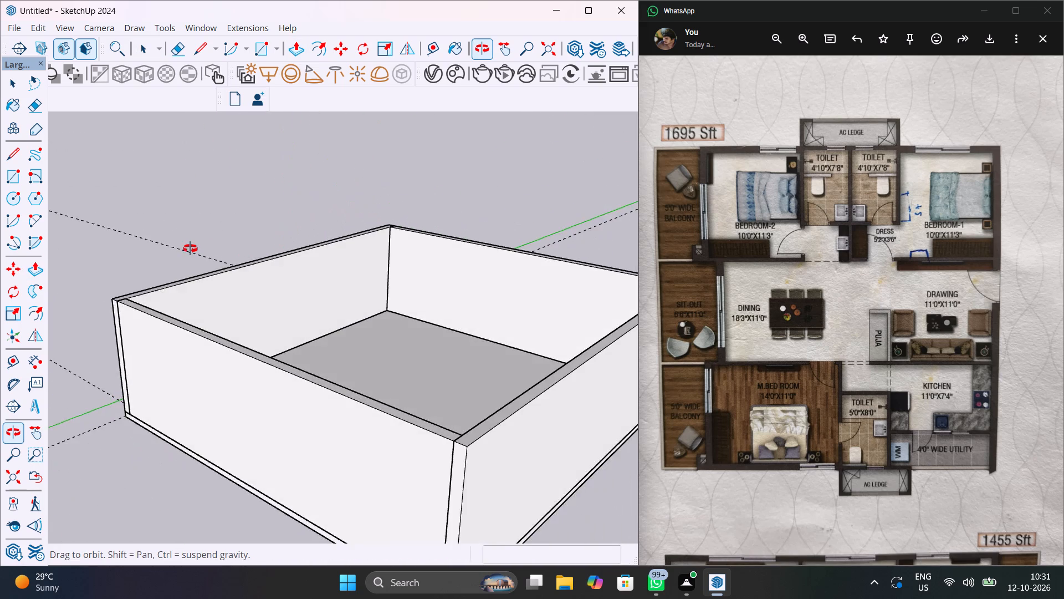
{"action": "middle_click_drag", "start_coordinate": [190, 248], "coordinate": [539, 240], "text": "shift"}
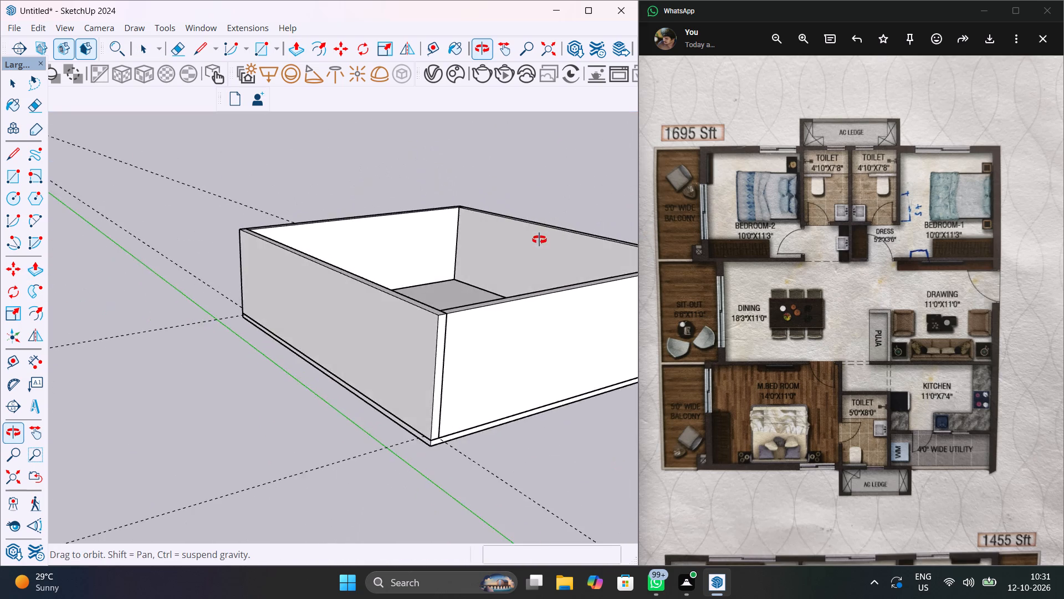
{"action": "middle_click_drag", "start_coordinate": [539, 240], "coordinate": [392, 347], "text": "shift"}
{"action": "scroll", "coordinate": [392, 347], "scroll_direction": "up", "scroll_amount": 1}
{"action": "scroll", "coordinate": [385, 265], "scroll_direction": "up", "scroll_amount": 6}
{"action": "middle_click_drag", "start_coordinate": [420, 285], "coordinate": [314, 275], "text": "shift"}
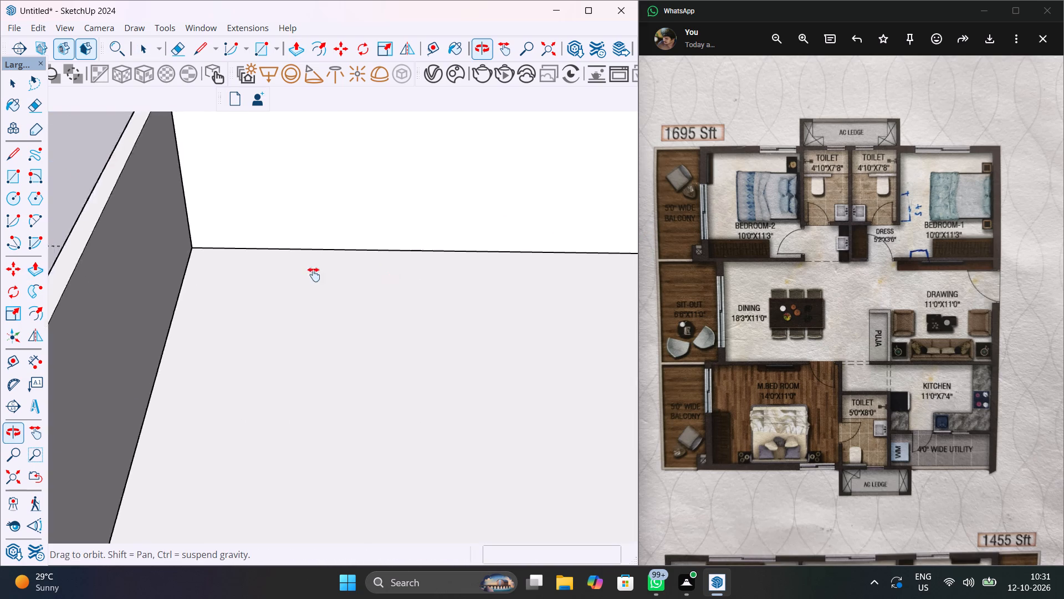
{"action": "middle_click_drag", "start_coordinate": [314, 275], "coordinate": [354, 297], "text": "shift"}
{"action": "scroll", "coordinate": [335, 294], "scroll_direction": "down", "scroll_amount": 7}
{"action": "middle_click_drag", "start_coordinate": [341, 309], "coordinate": [217, 304]}
{"action": "middle_click_drag", "start_coordinate": [342, 321], "coordinate": [207, 318]}
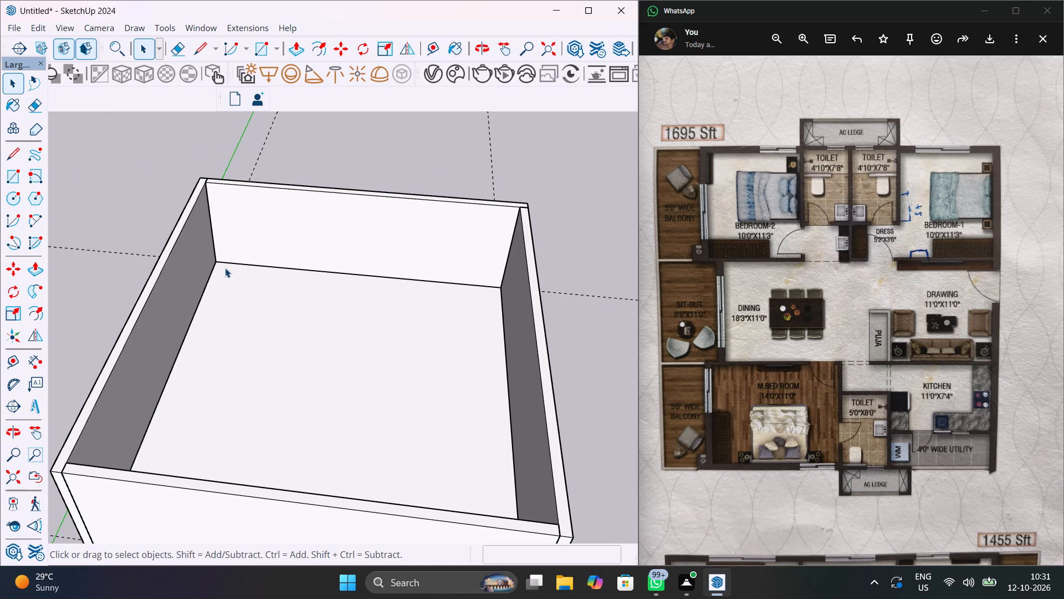
Save the model in the Documents folder under the name "fuji t1".
{"action": "key", "text": "ctrl+s"}
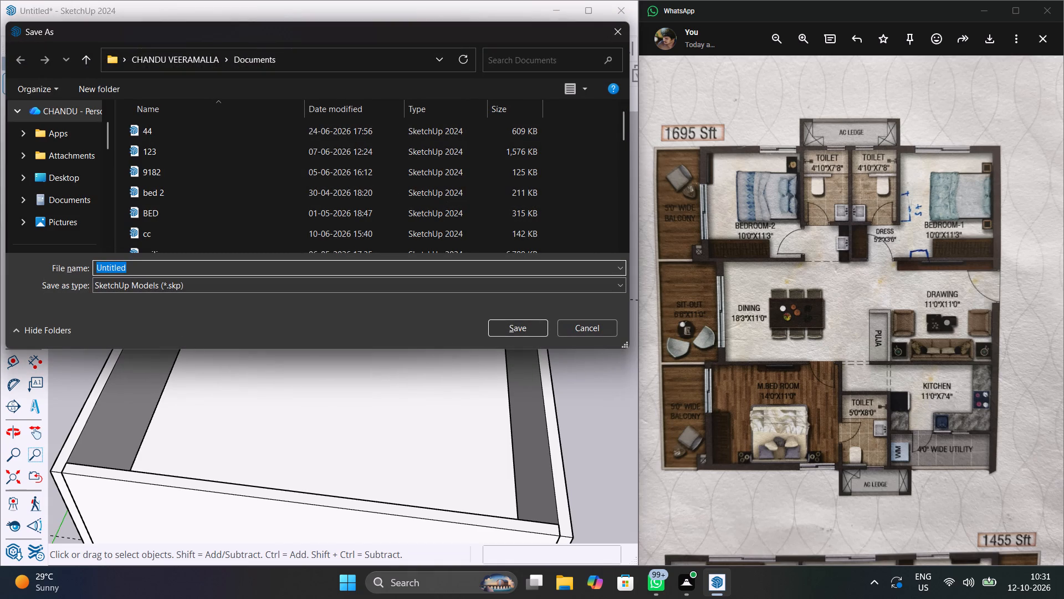
{"action": "key", "text": "BackSpace"}
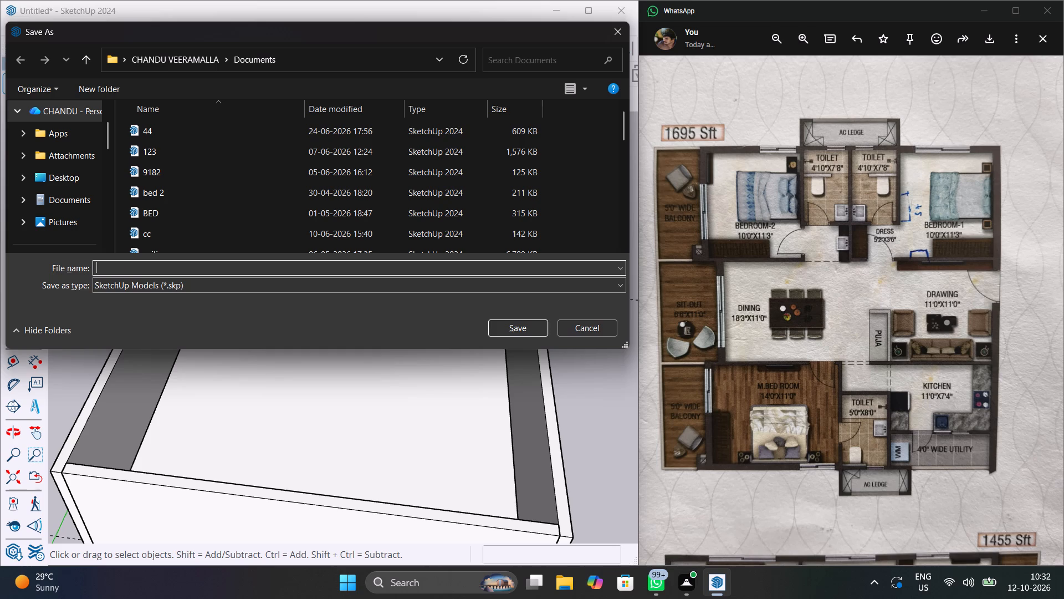
{"action": "type", "text": "fuji"}
{"action": "key", "text": "space"}
{"action": "key", "text": "t"}
{"action": "key", "text": "1"}
{"action": "key", "text": "Return"}
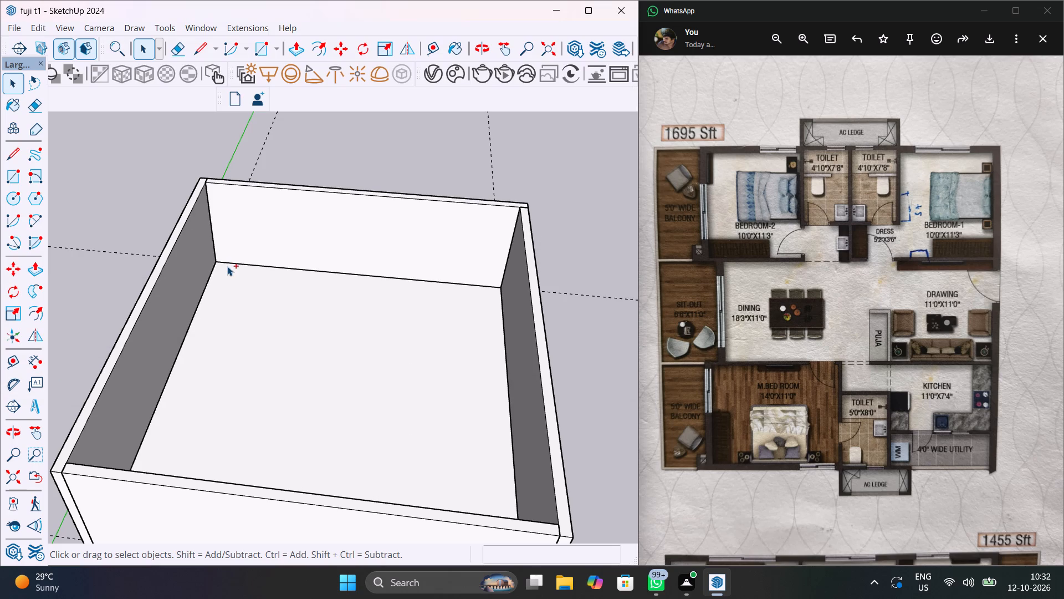
Place floor guides parallel to the left wall, one 10' from its inner face and another 4.5" beyond, for the bedroom partition.
{"action": "key", "text": "t"}
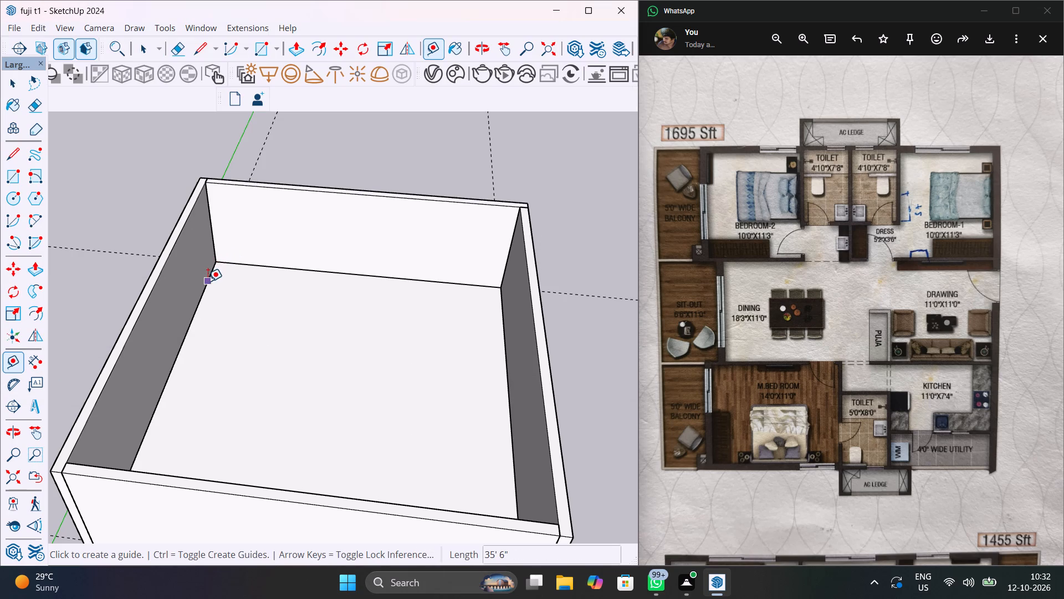
{"action": "left_click", "coordinate": [208, 281]}
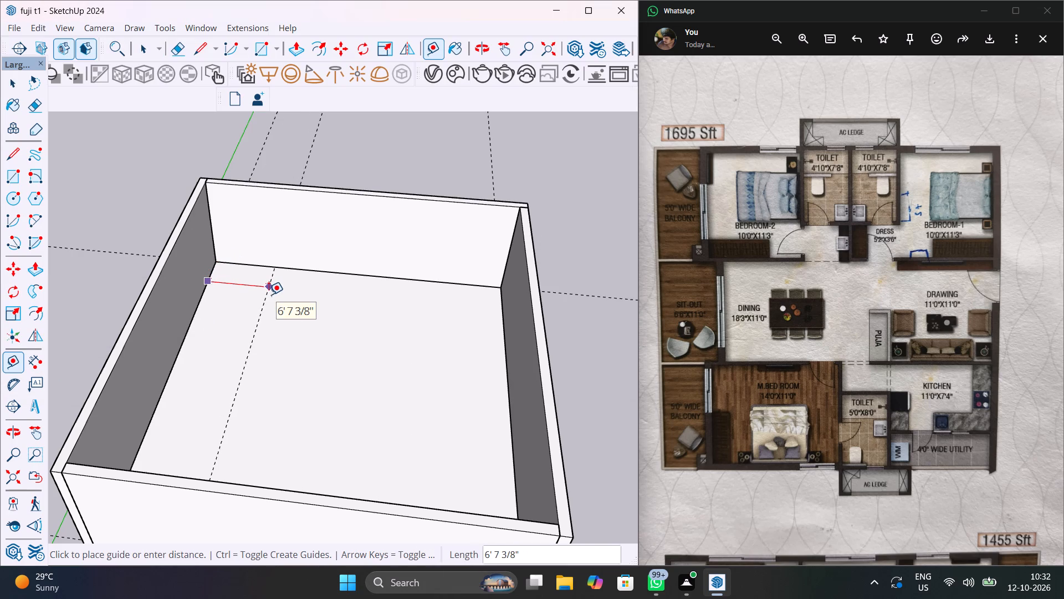
{"action": "type", "text": "10'"}
{"action": "key", "text": "Return"}
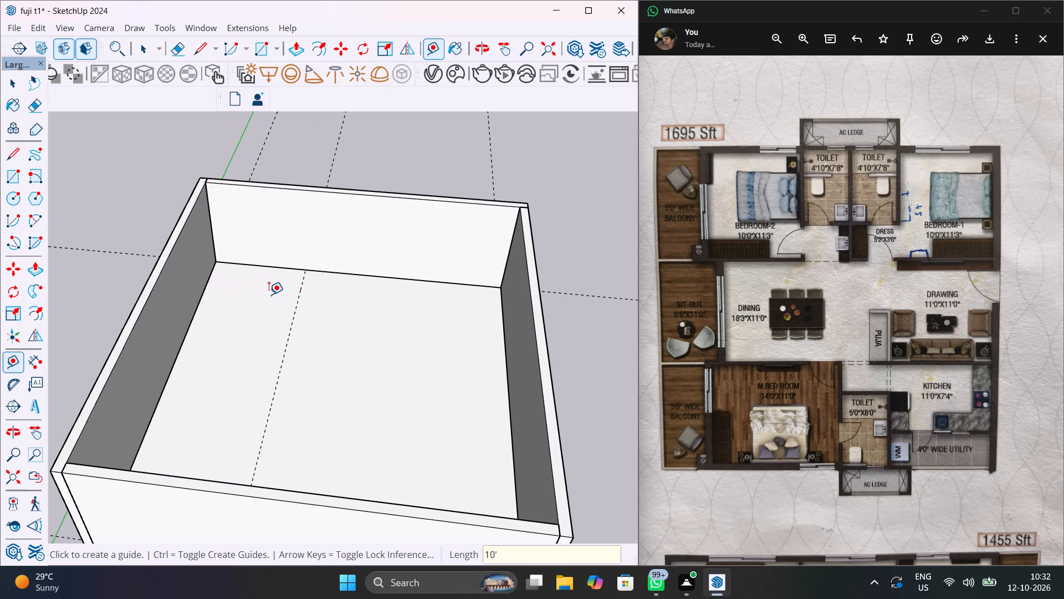
{"action": "left_click", "coordinate": [299, 298]}
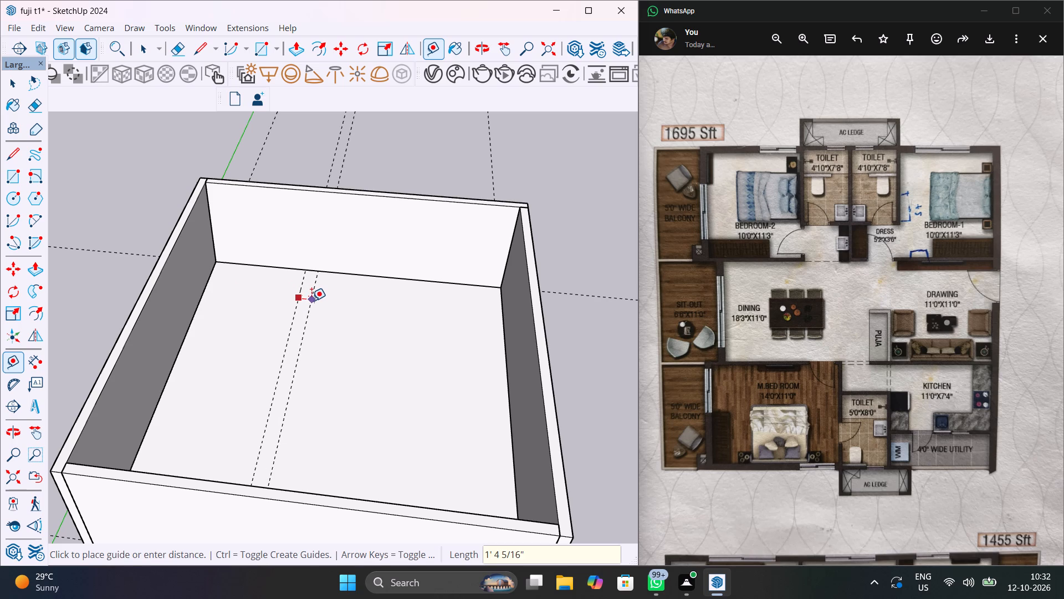
{"action": "type", "text": "4.5\""}
{"action": "key", "text": "Return"}
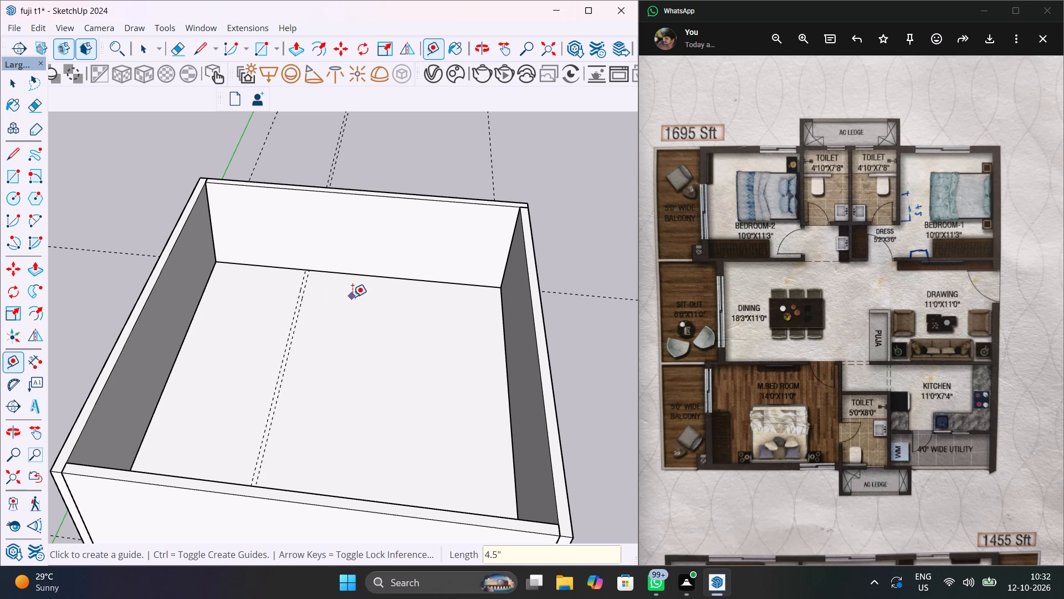
Place a guide 4' beyond the partition's second guide, away from the left wall, for the toilet width.
{"action": "scroll", "coordinate": [310, 283], "scroll_direction": "up", "scroll_amount": 9}
{"action": "left_click", "coordinate": [301, 291]}
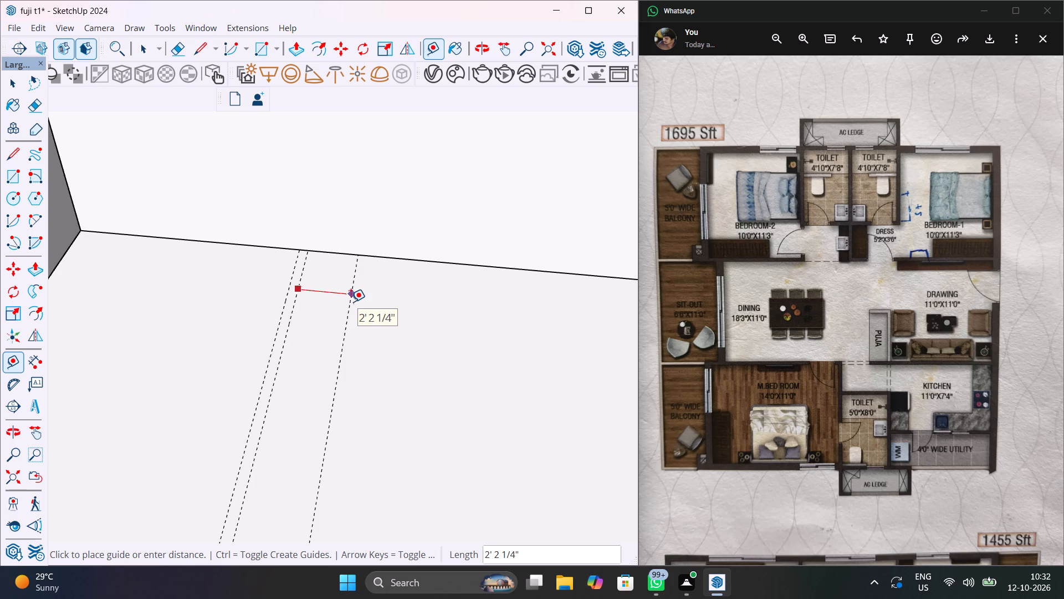
{"action": "type", "text": "4'"}
{"action": "key", "text": "Return"}
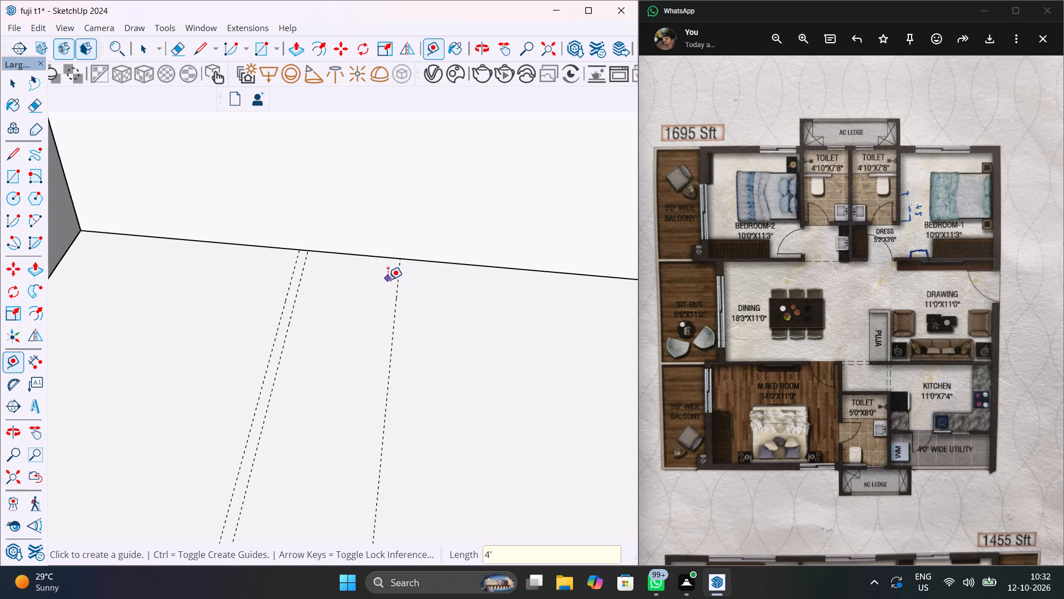
Set the toilet-width guide's distance from the bedroom partition's second guide to 4'10".
{"action": "key", "text": "4"}
{"action": "key", "text": "apostrophe"}
{"action": "type", "text": "10"}
{"action": "key", "text": "shift+quotedbl"}
{"action": "key", "text": "Return"}
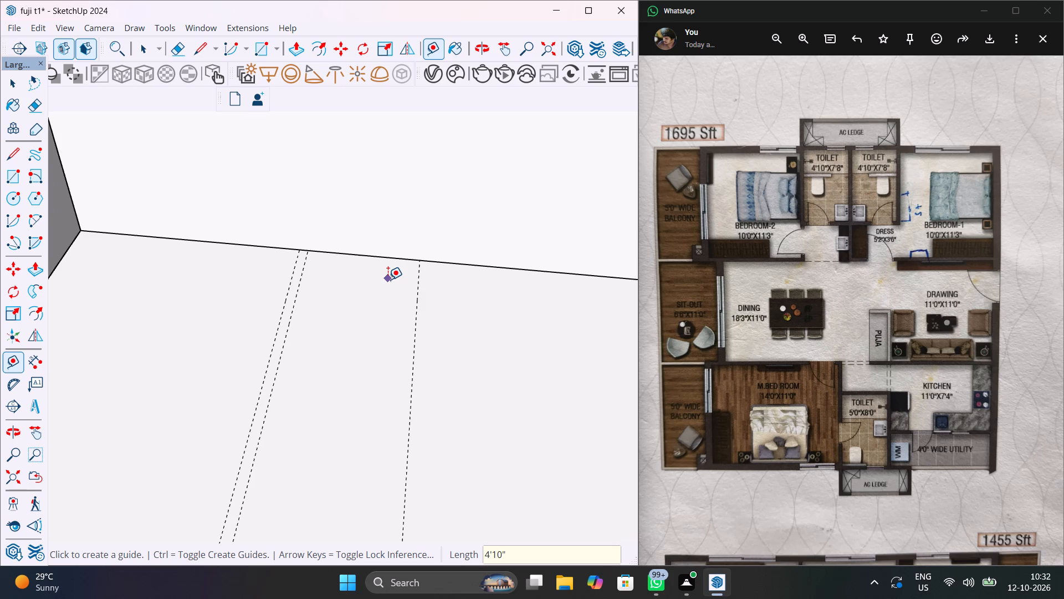
Place a guide 4.5" beyond the toilet-width guide, away from the left wall, for the wall between the two toilets.
{"action": "left_click", "coordinate": [416, 280]}
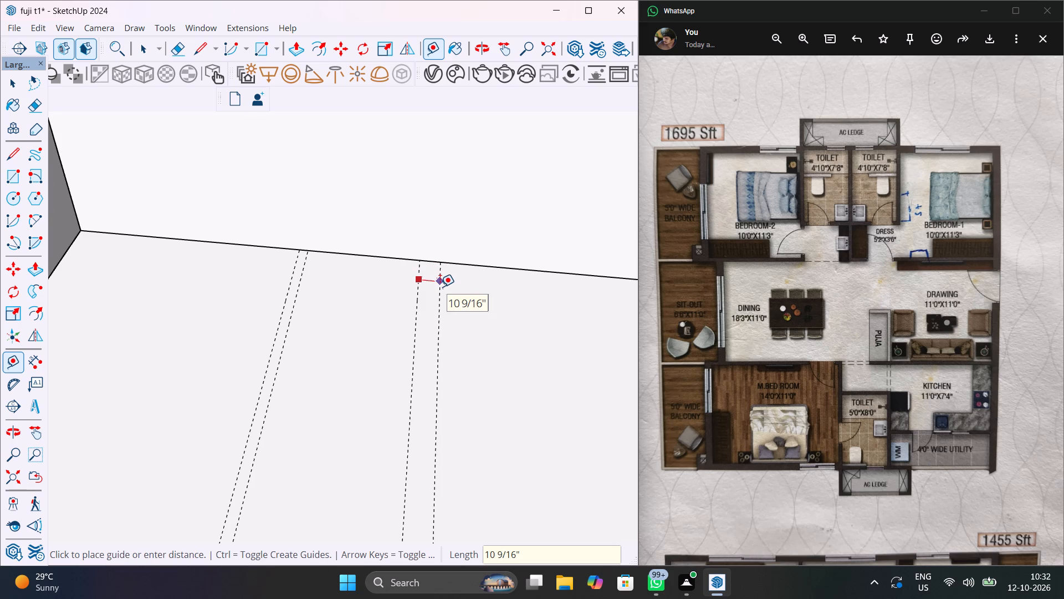
{"action": "key", "text": "4"}
{"action": "type", "text": ".5\""}
{"action": "key", "text": "Return"}
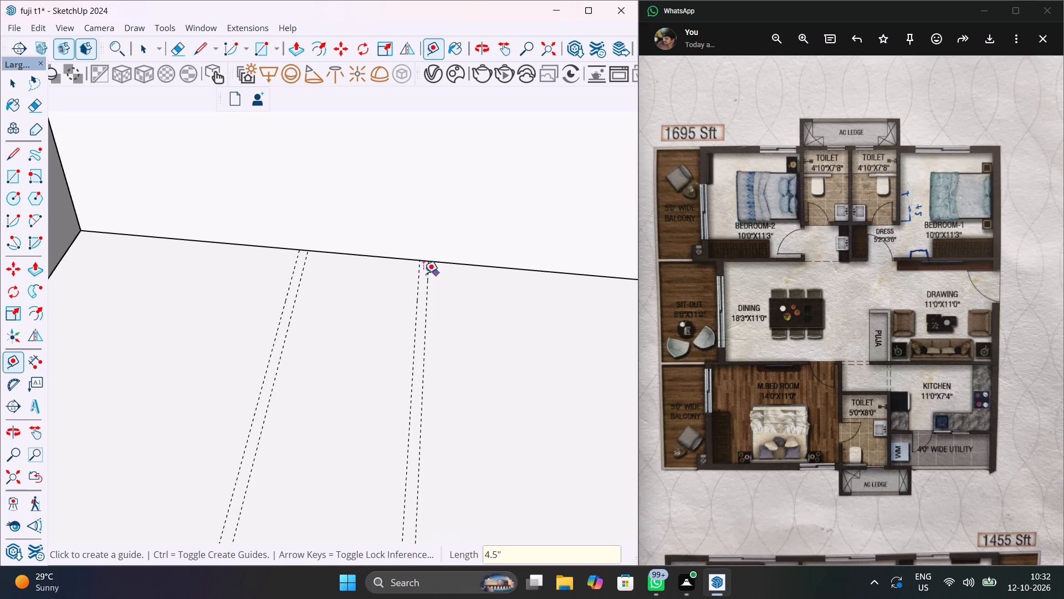
Place guides for the second toilet, one 4'10" beyond the shared toilet wall's second guide and another 4.5" beyond that.
{"action": "left_click", "coordinate": [424, 282]}
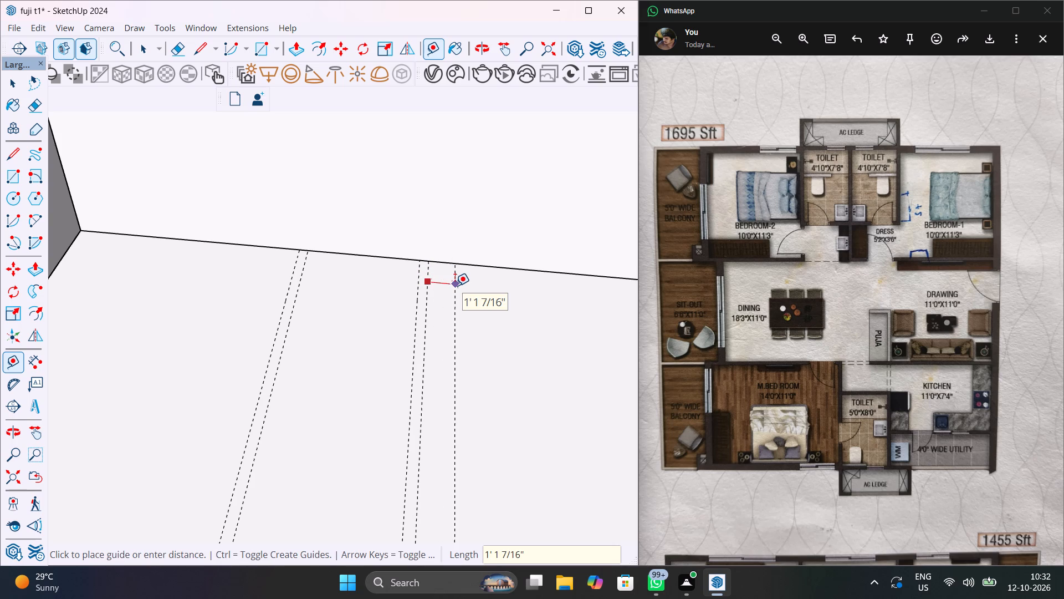
{"action": "type", "text": "4'10\""}
{"action": "key", "text": "Return"}
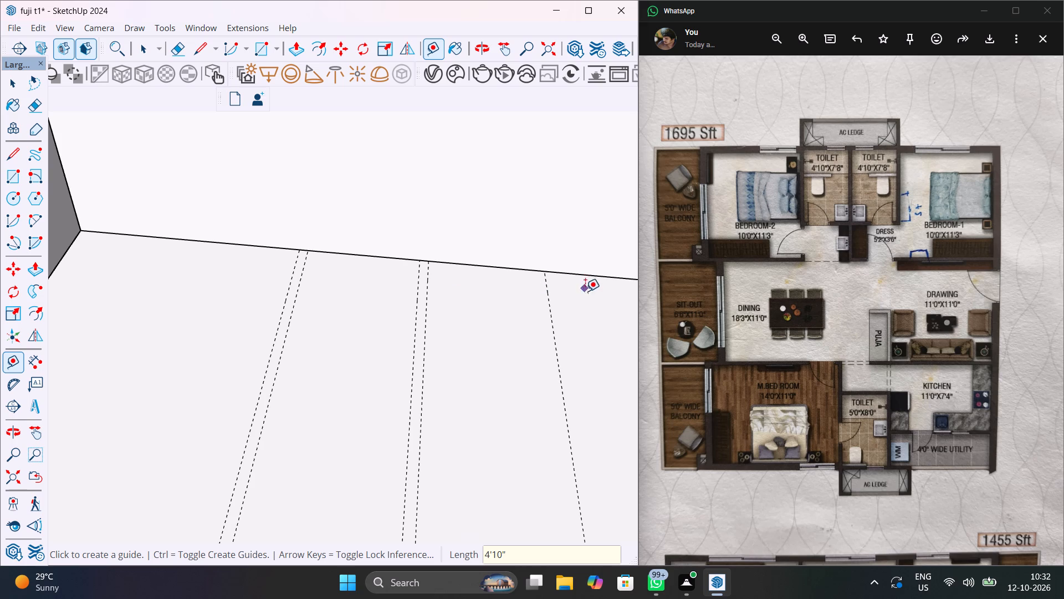
{"action": "left_click", "coordinate": [552, 321]}
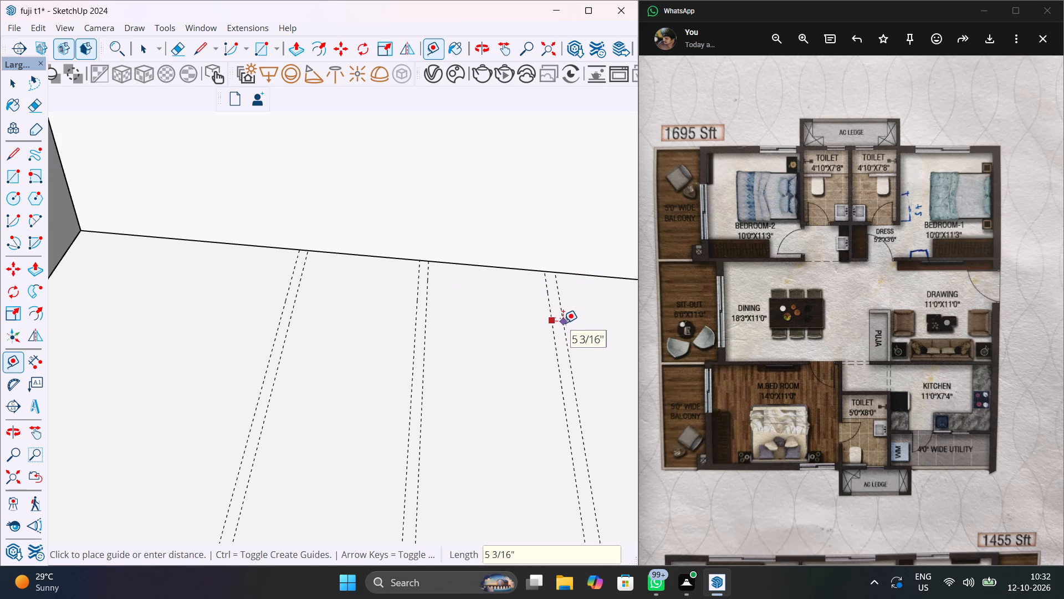
{"action": "type", "text": "4.5\""}
{"action": "key", "text": "Return"}
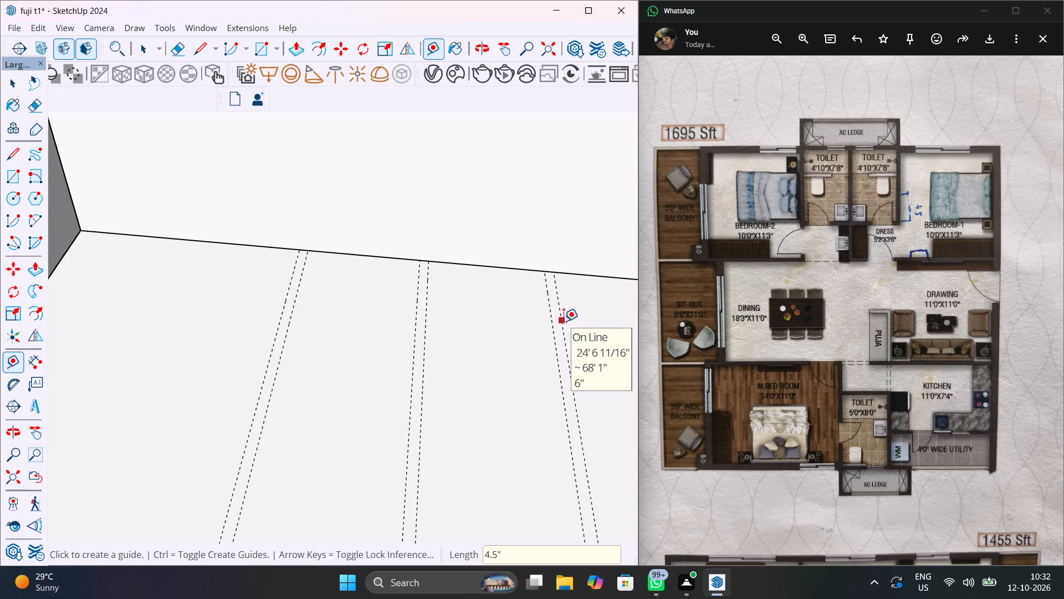
Measure the remaining floor width from the second toilet's outermost partition guide to the right wall's inner face.
{"action": "scroll", "coordinate": [564, 323], "scroll_direction": "down", "scroll_amount": 20}
{"action": "scroll", "coordinate": [564, 323], "scroll_direction": "down", "scroll_amount": 1}
{"action": "scroll", "coordinate": [575, 344], "scroll_direction": "up", "scroll_amount": 12}
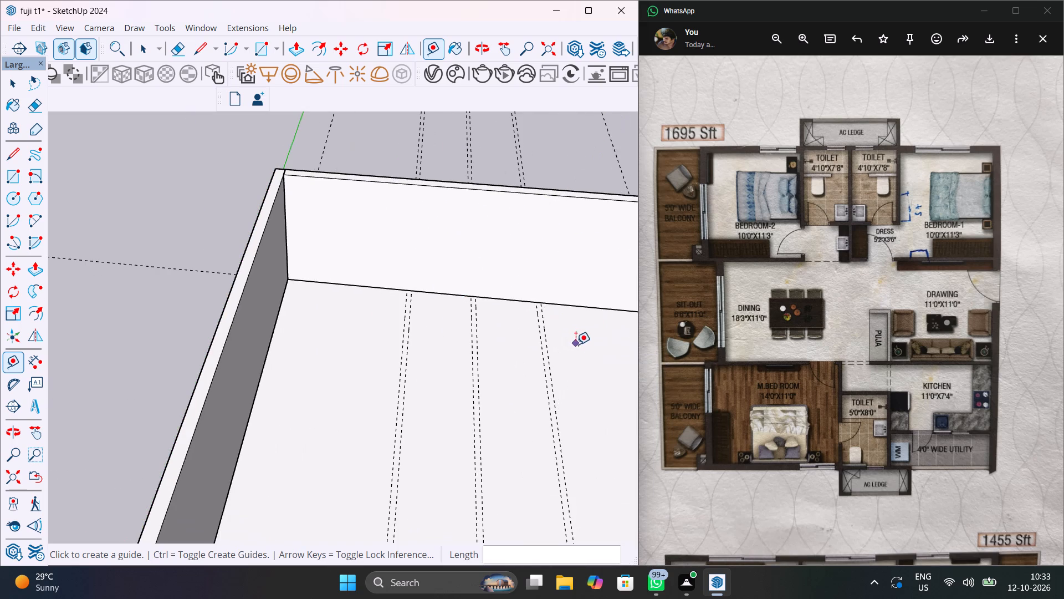
{"action": "middle_click_drag", "start_coordinate": [581, 346], "coordinate": [426, 350], "text": "shift"}
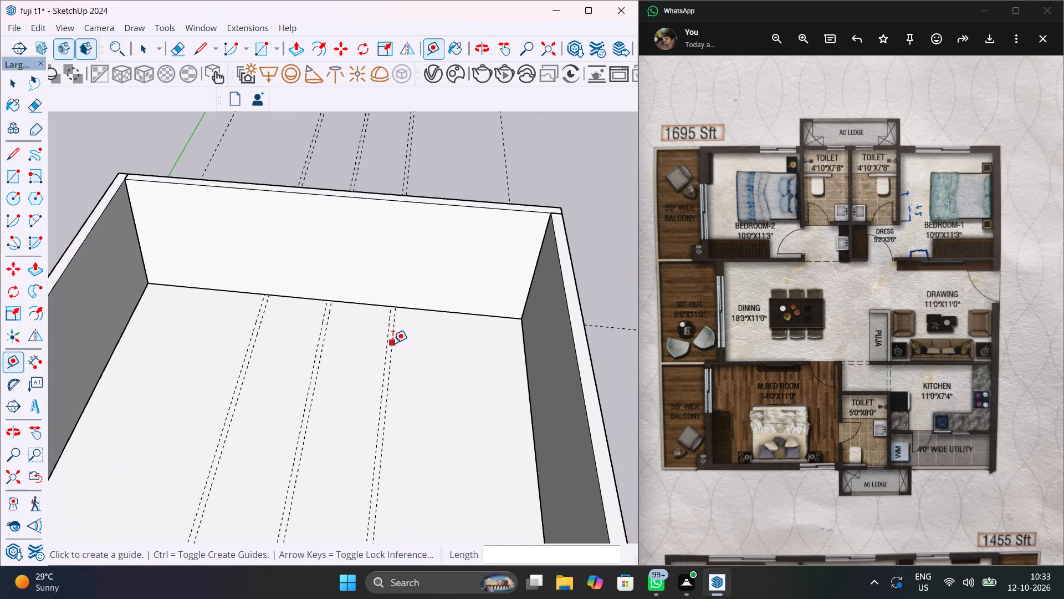
{"action": "left_click", "coordinate": [393, 343]}
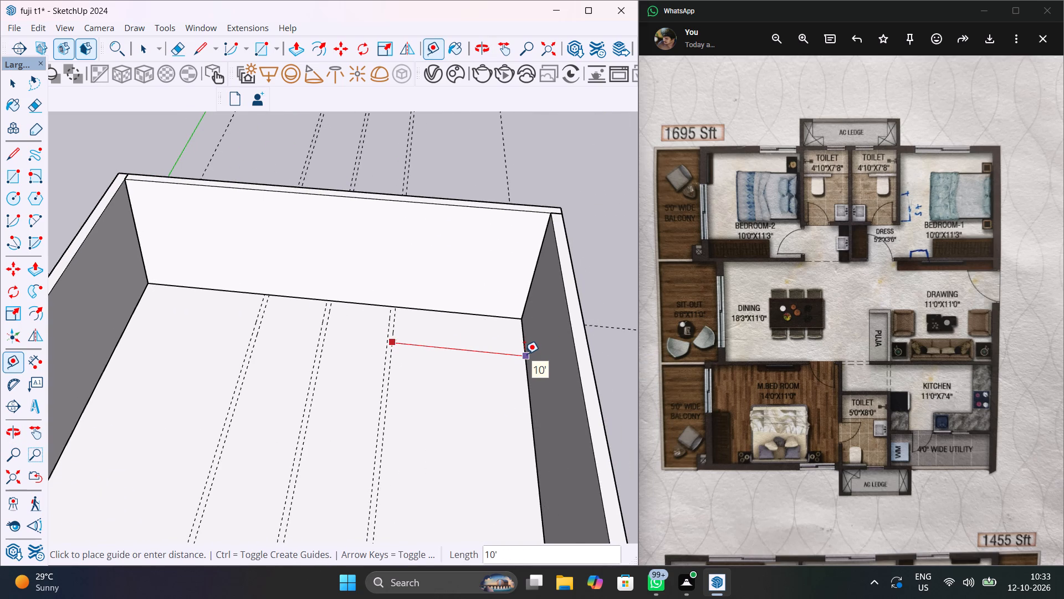
{"action": "key", "text": "Escape"}
Place floor guides parallel to the back wall, one 7'8" from its inner face and another 4.5" beyond, for the toilets' front wall.
{"action": "scroll", "coordinate": [490, 354], "scroll_direction": "down", "scroll_amount": 8}
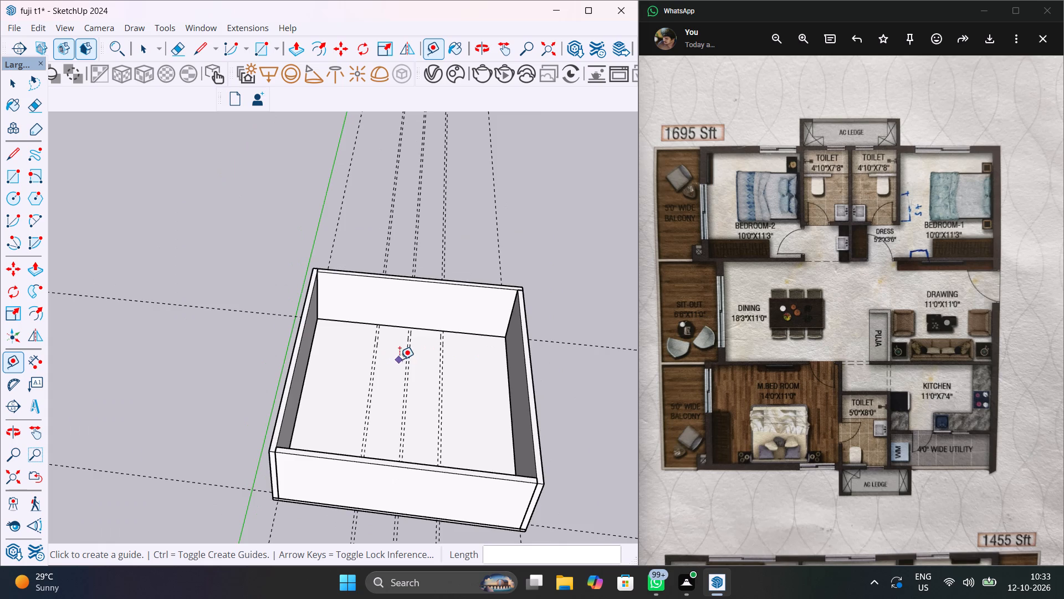
{"action": "scroll", "coordinate": [378, 349], "scroll_direction": "up", "scroll_amount": 6}
{"action": "left_click", "coordinate": [401, 309]}
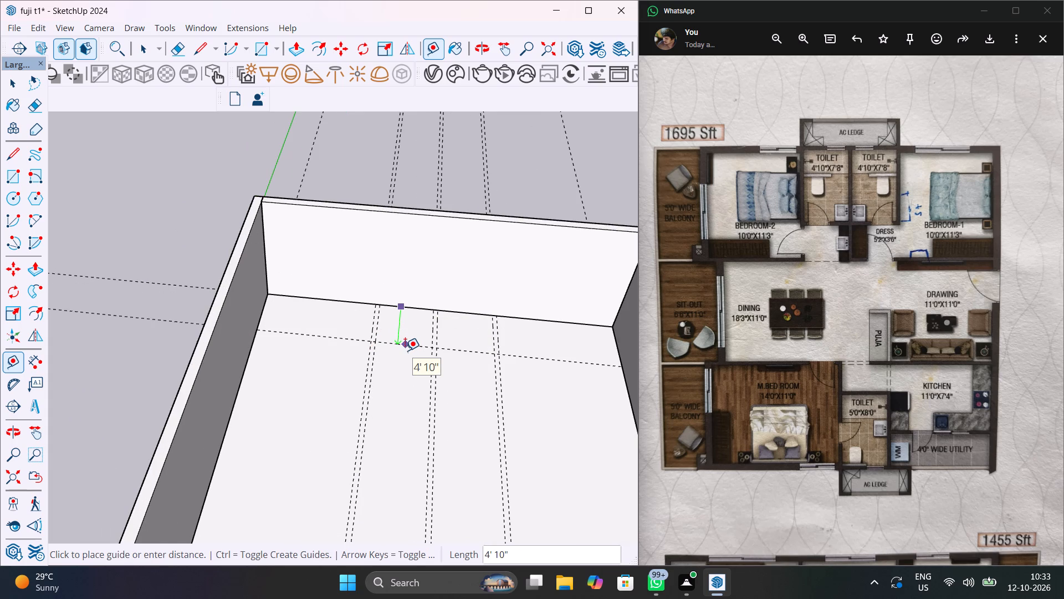
{"action": "type", "text": "7'"}
{"action": "type", "text": "8\""}
{"action": "key", "text": "Return"}
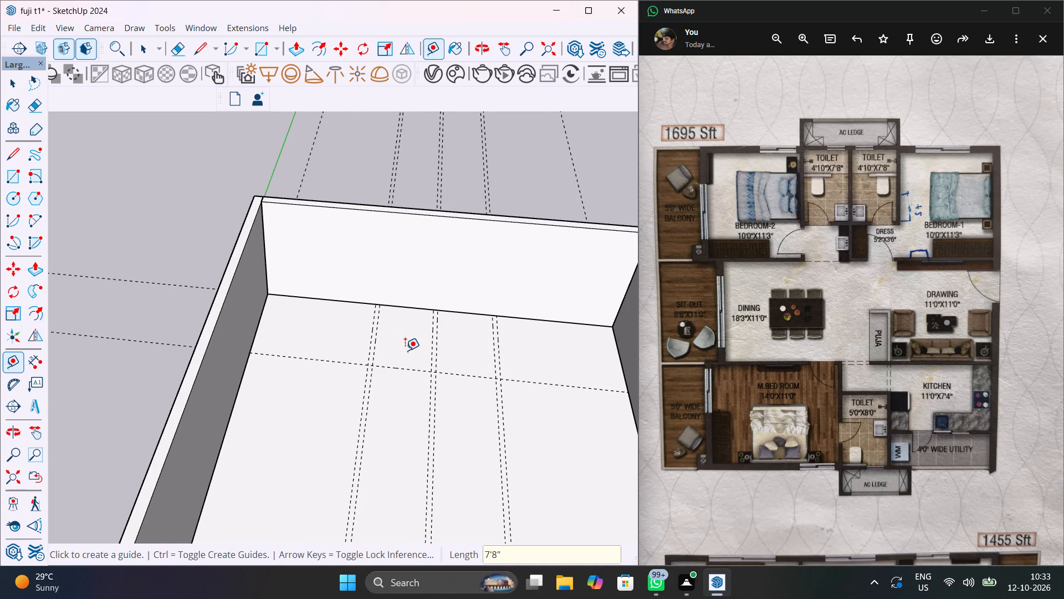
{"action": "left_click", "coordinate": [398, 366]}
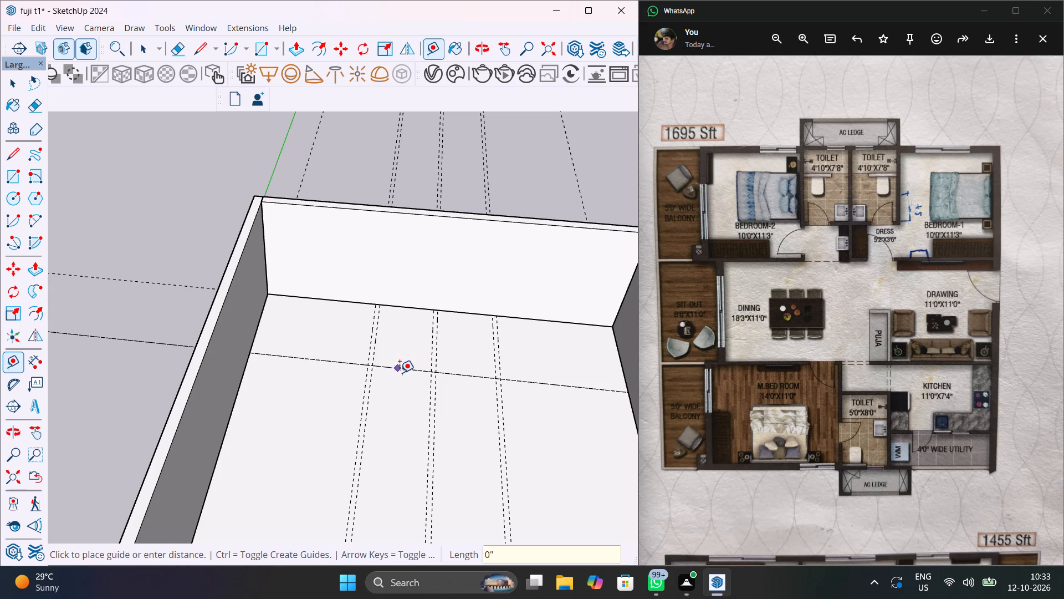
{"action": "type", "text": "4.5\""}
{"action": "key", "text": "Return"}
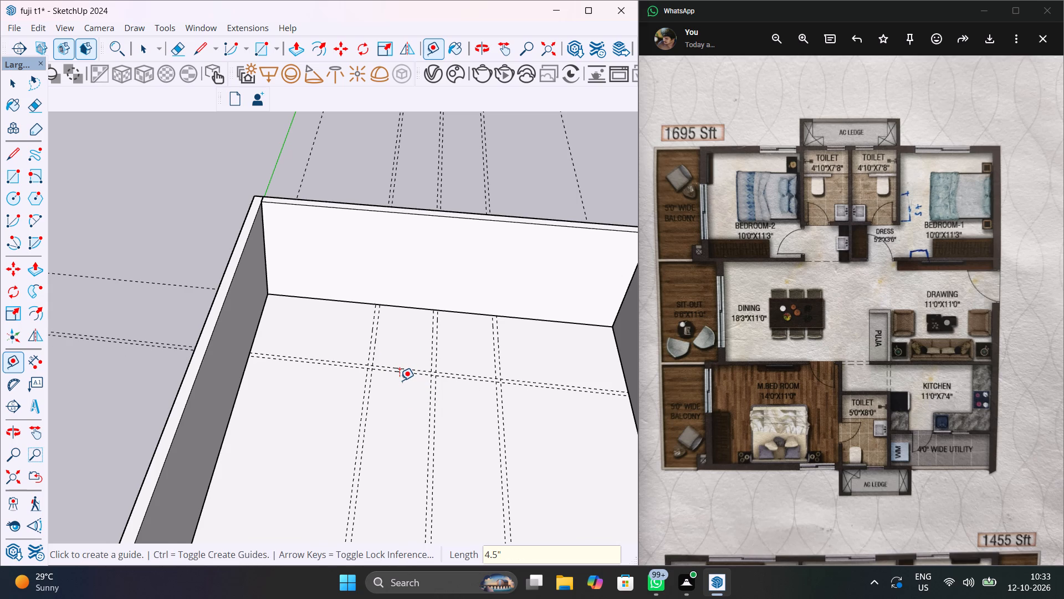
Place floor guides parallel to the back wall, one 11'3" from its inner face and another 4.5" beyond, for the bedrooms' front wall.
{"action": "left_click", "coordinate": [411, 307]}
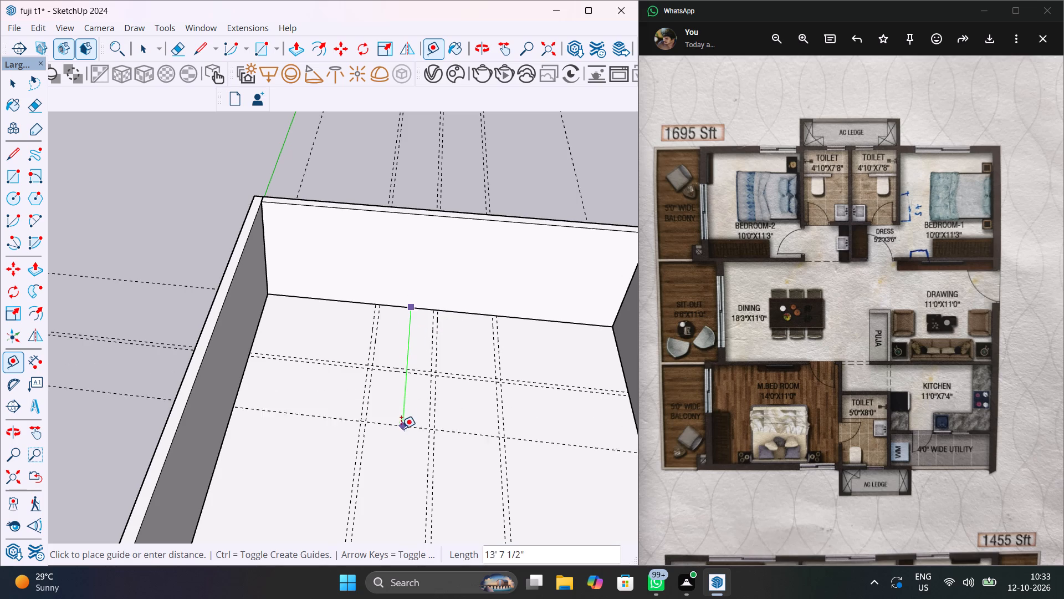
{"action": "type", "text": "11'"}
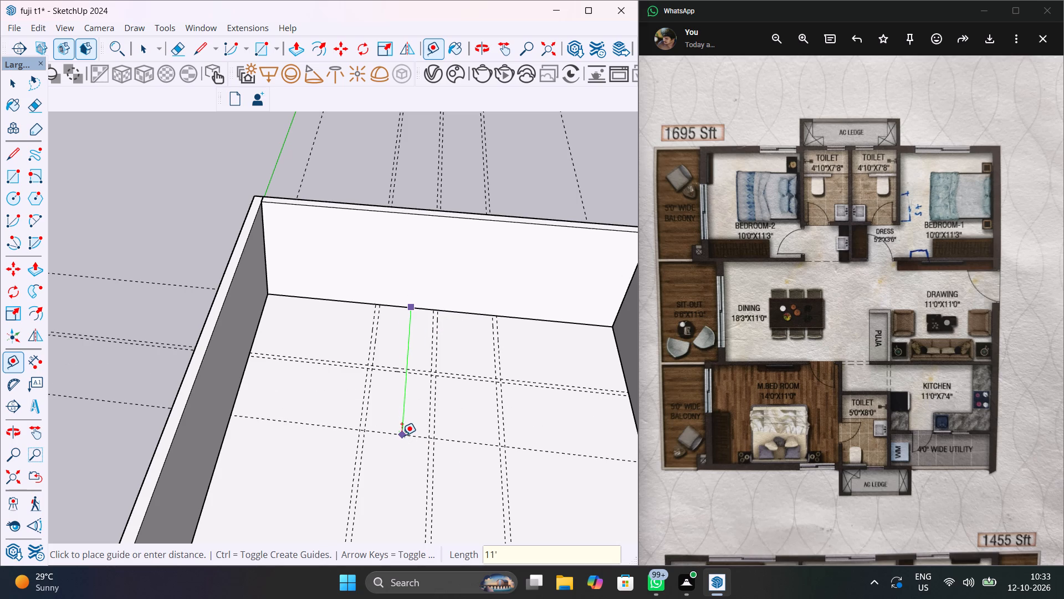
{"action": "type", "text": "3\""}
{"action": "key", "text": "Return"}
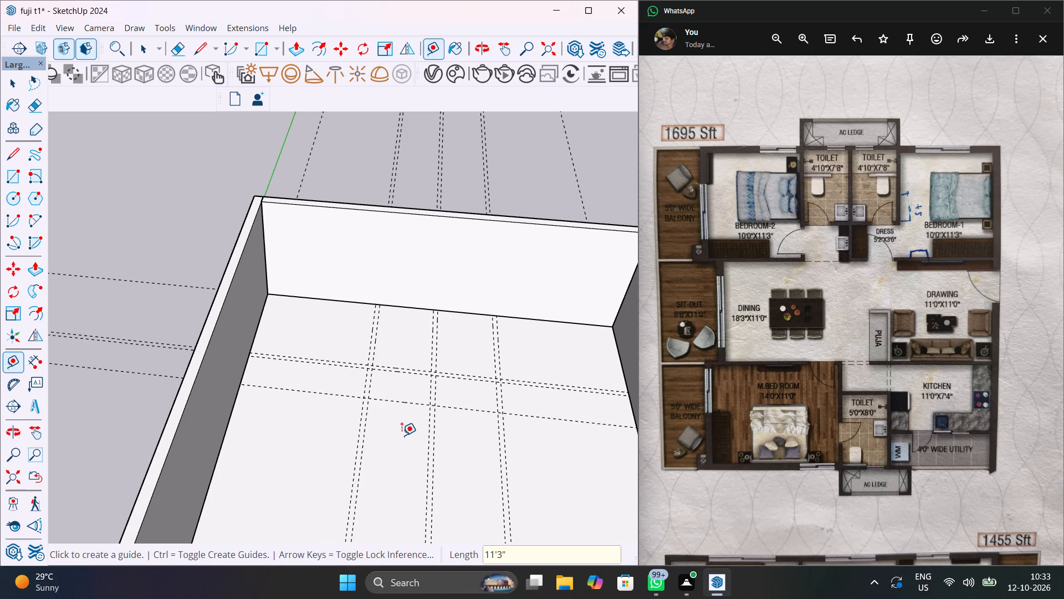
{"action": "left_click", "coordinate": [405, 402]}
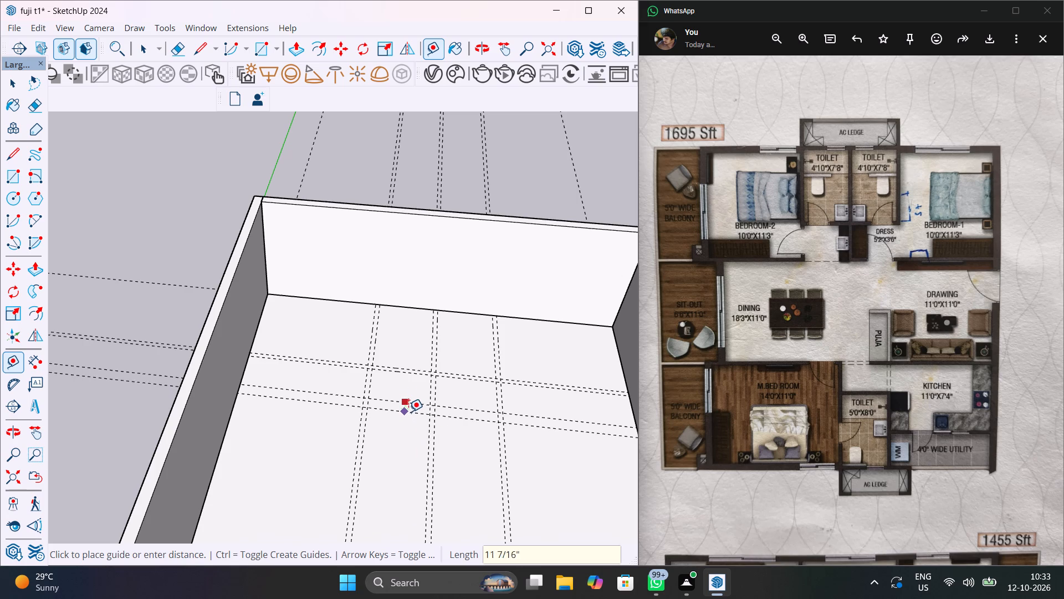
{"action": "type", "text": "4.5\""}
{"action": "key", "text": "Return"}
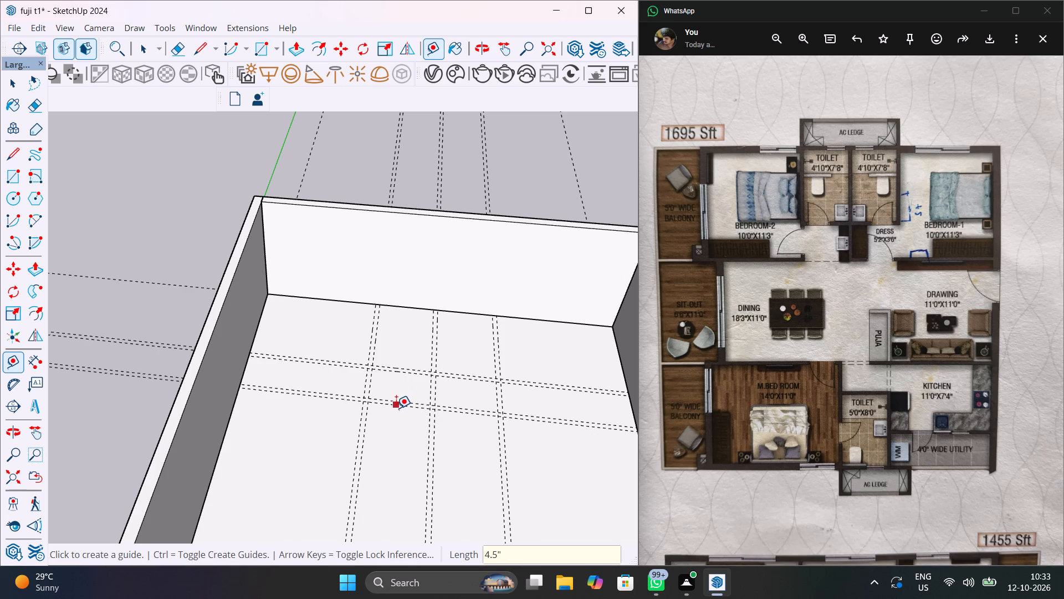
Draw a 4 1/2" by 8' 1/2" floor rectangle between the first partition's guides, from the back wall to the toilets' outer front-wall guide.
{"action": "scroll", "coordinate": [391, 347], "scroll_direction": "up", "scroll_amount": 7}
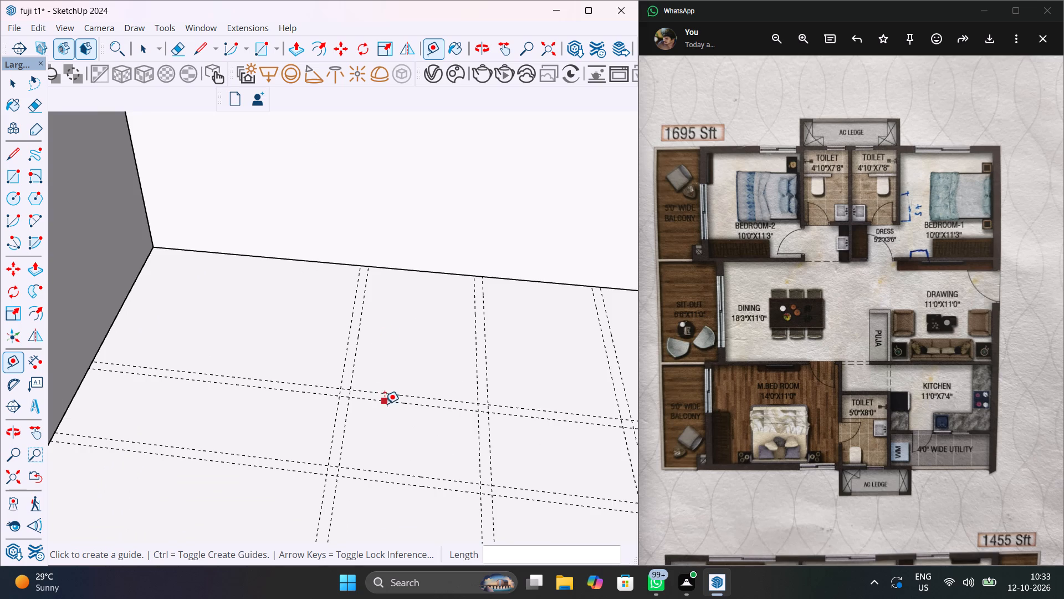
{"action": "scroll", "coordinate": [385, 401], "scroll_direction": "down", "scroll_amount": 7}
{"action": "middle_click_drag", "start_coordinate": [411, 417], "coordinate": [521, 354]}
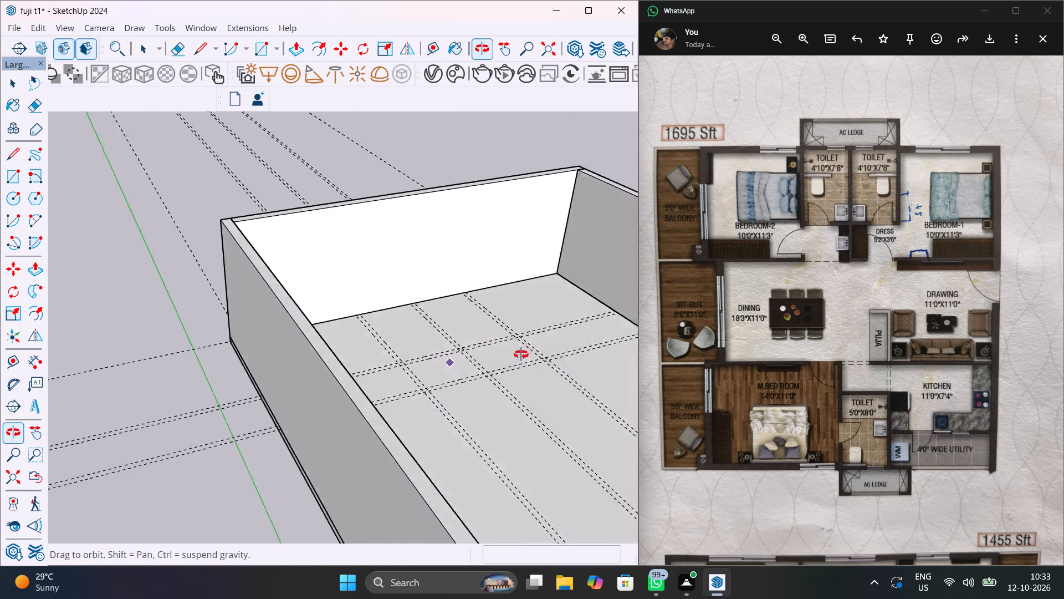
{"action": "middle_click_drag", "start_coordinate": [521, 354], "coordinate": [410, 356]}
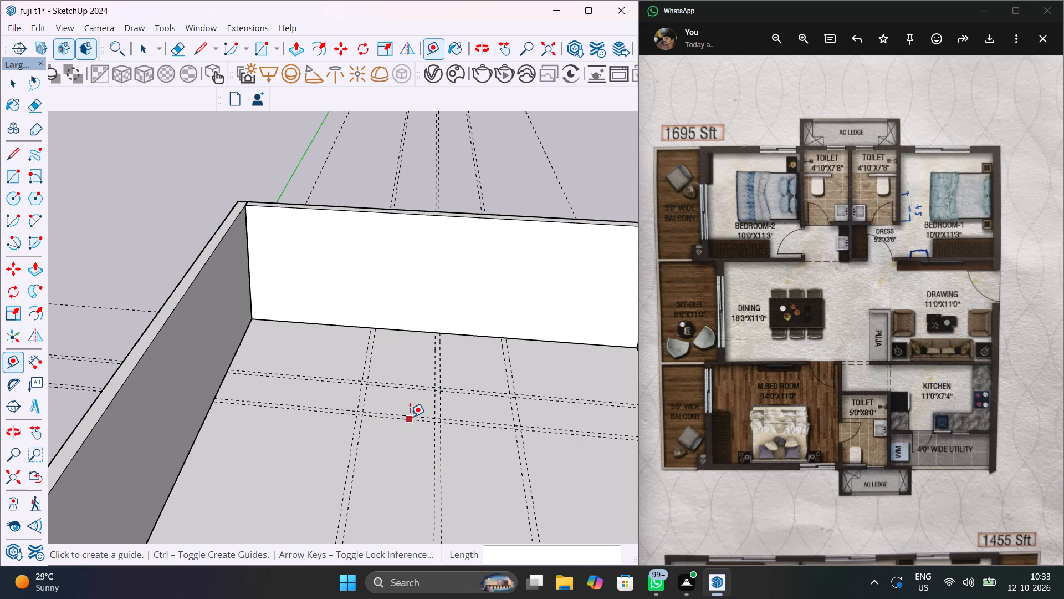
{"action": "scroll", "coordinate": [410, 417], "scroll_direction": "down", "scroll_amount": 7}
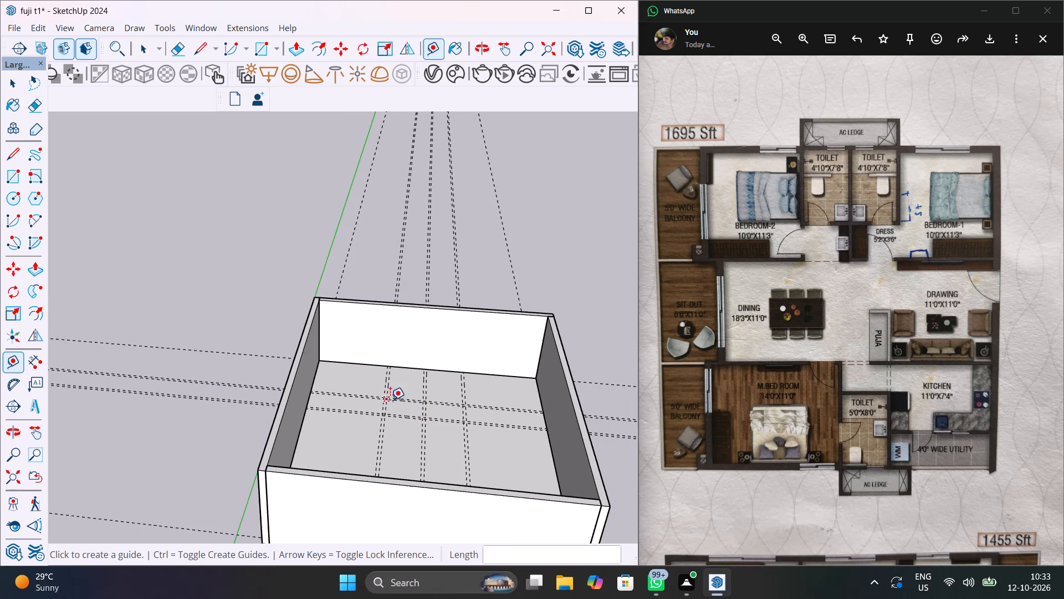
{"action": "scroll", "coordinate": [388, 381], "scroll_direction": "up", "scroll_amount": 6}
{"action": "middle_click_drag", "start_coordinate": [396, 398], "coordinate": [421, 493]}
{"action": "scroll", "coordinate": [413, 368], "scroll_direction": "up", "scroll_amount": 6}
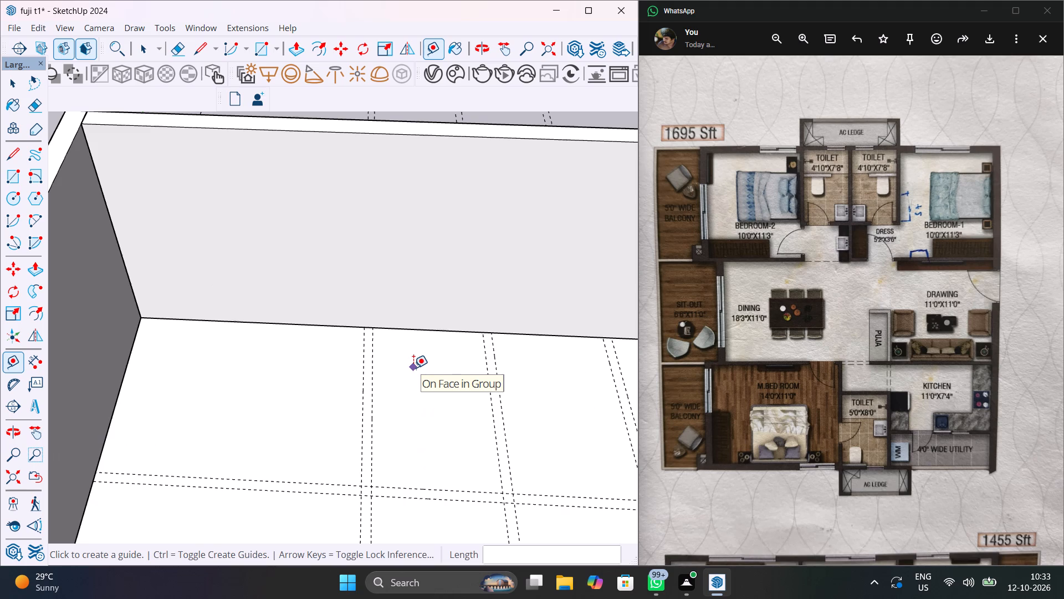
{"action": "key", "text": "r"}
{"action": "left_click", "coordinate": [363, 328]}
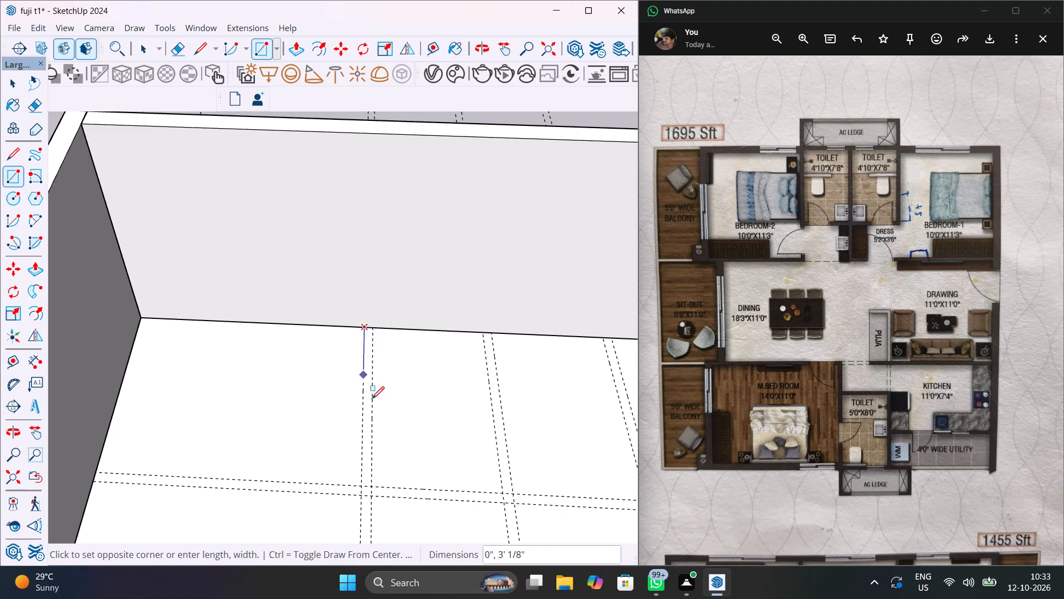
{"action": "left_click", "coordinate": [374, 495]}
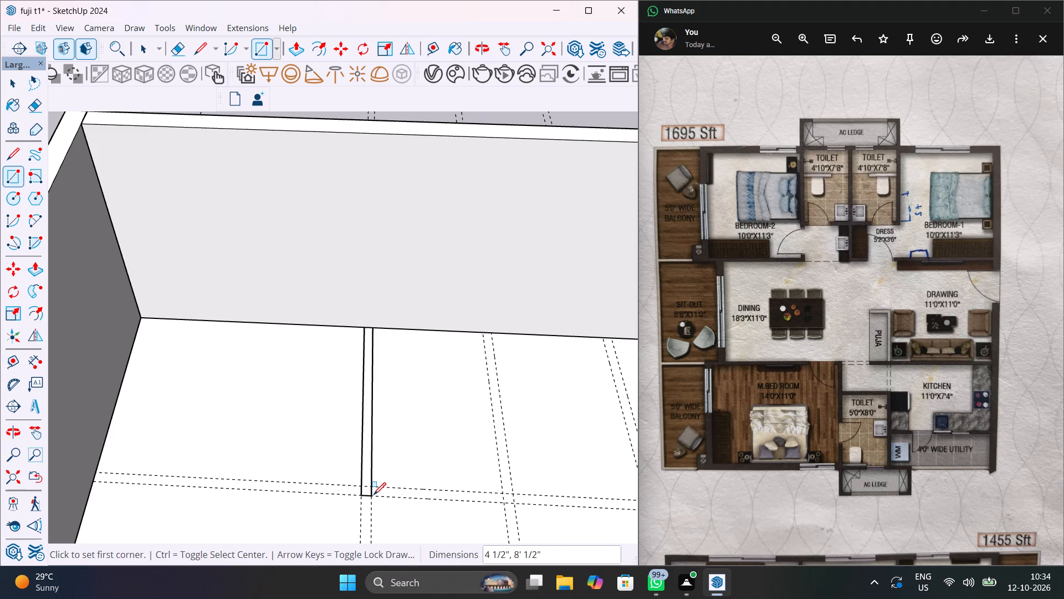
Draw a 4 1/2" deep floor rectangle for the toilets' front wall, from the first partition to the second toilet's outermost partition guide.
{"action": "scroll", "coordinate": [374, 495], "scroll_direction": "down", "scroll_amount": 6}
{"action": "scroll", "coordinate": [375, 490], "scroll_direction": "up", "scroll_amount": 3}
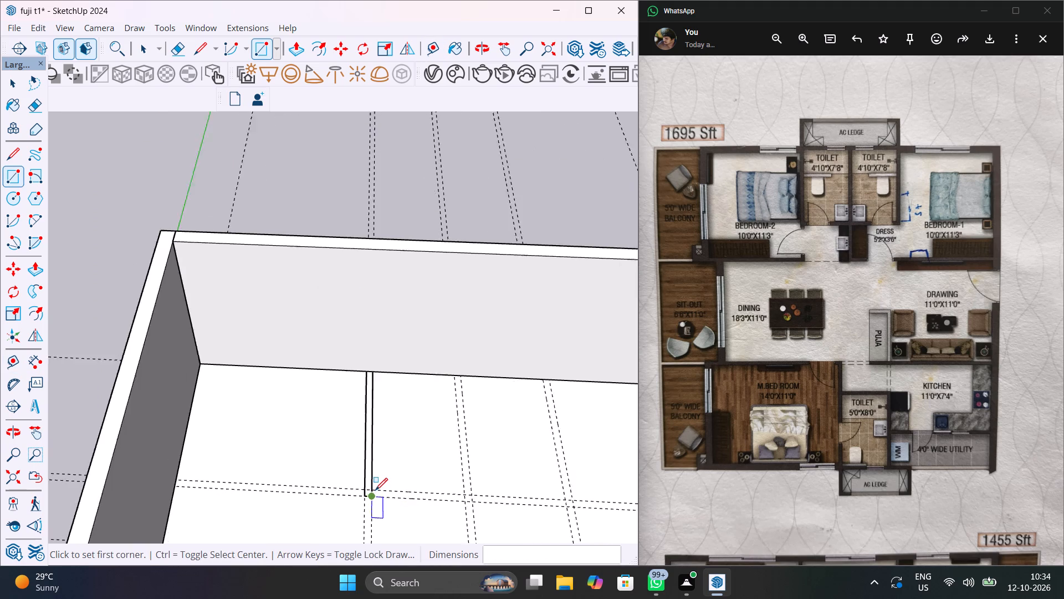
{"action": "scroll", "coordinate": [375, 490], "scroll_direction": "up", "scroll_amount": 3}
{"action": "middle_click_drag", "start_coordinate": [376, 490], "coordinate": [243, 419], "text": "shift"}
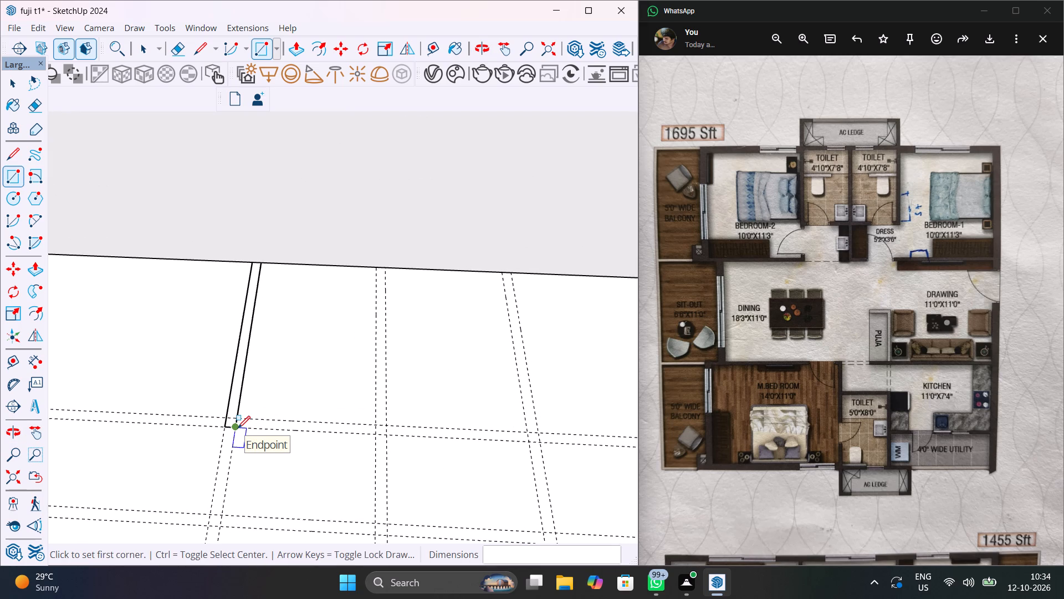
{"action": "left_click", "coordinate": [238, 428]}
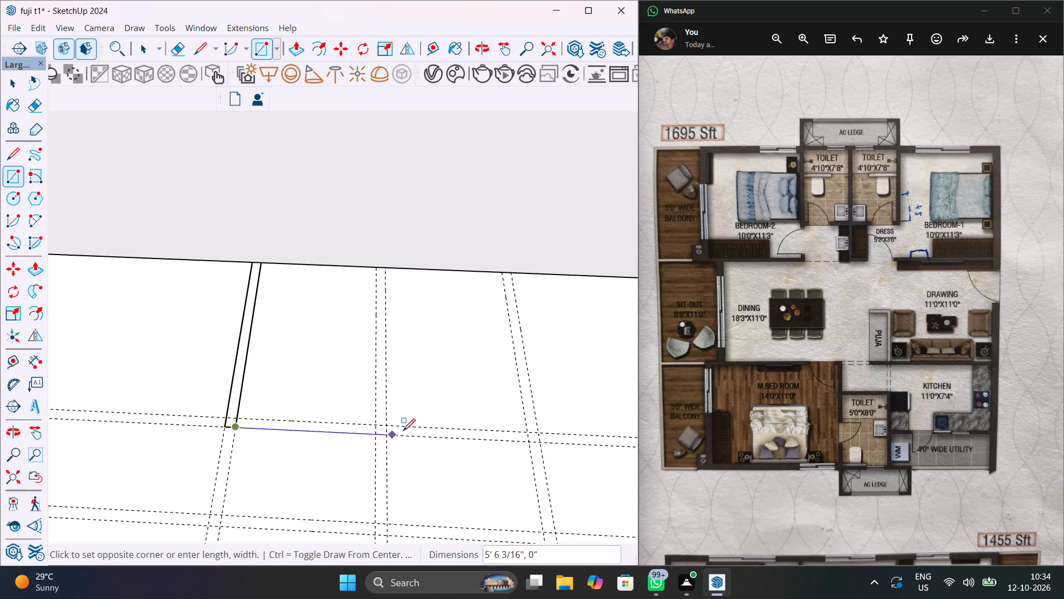
{"action": "left_click", "coordinate": [536, 433]}
Draw two 4 1/2" by 7' 8" floor rectangles, for the second toilet's outer partition and for the partition between the toilets.
{"action": "left_click", "coordinate": [536, 433]}
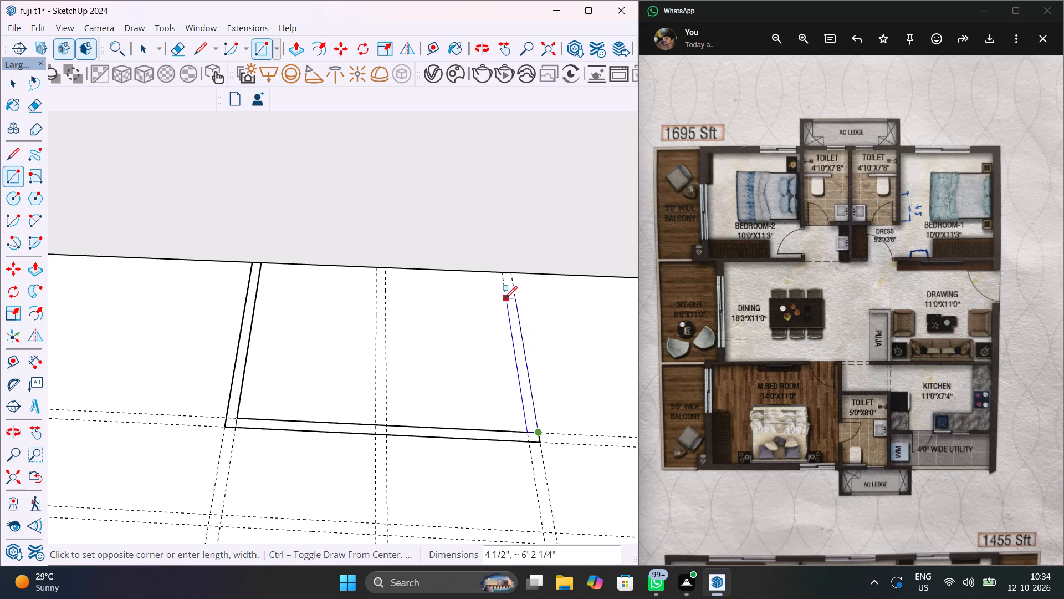
{"action": "left_click", "coordinate": [502, 273]}
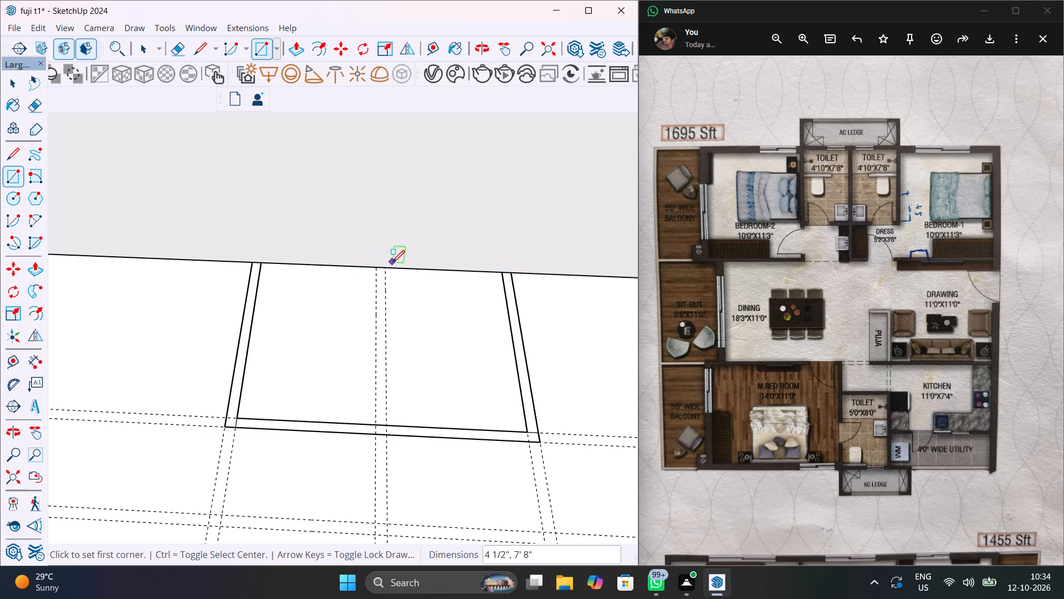
{"action": "left_click", "coordinate": [379, 269]}
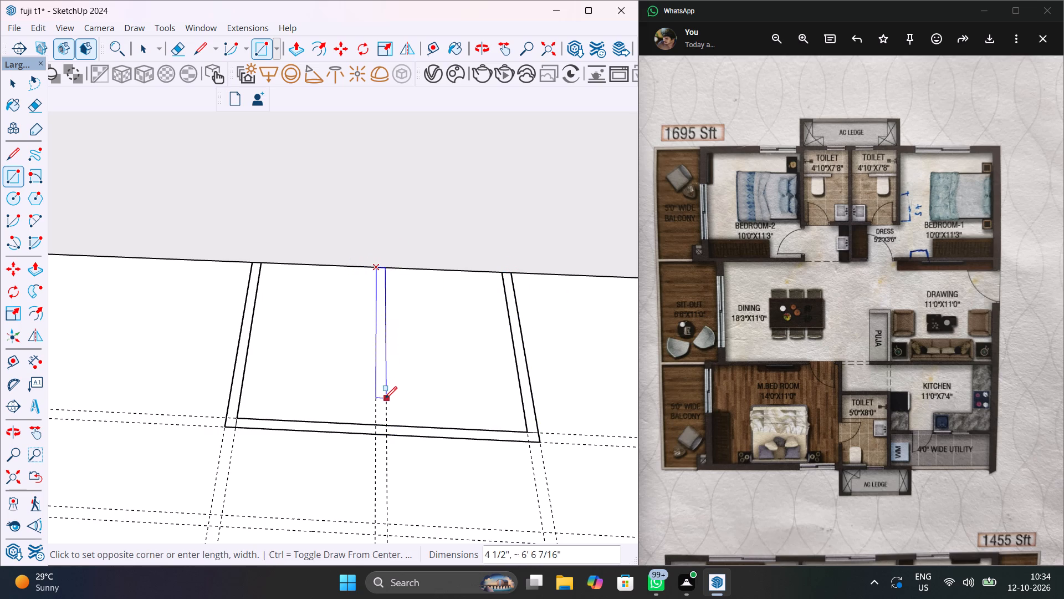
{"action": "left_click", "coordinate": [387, 424]}
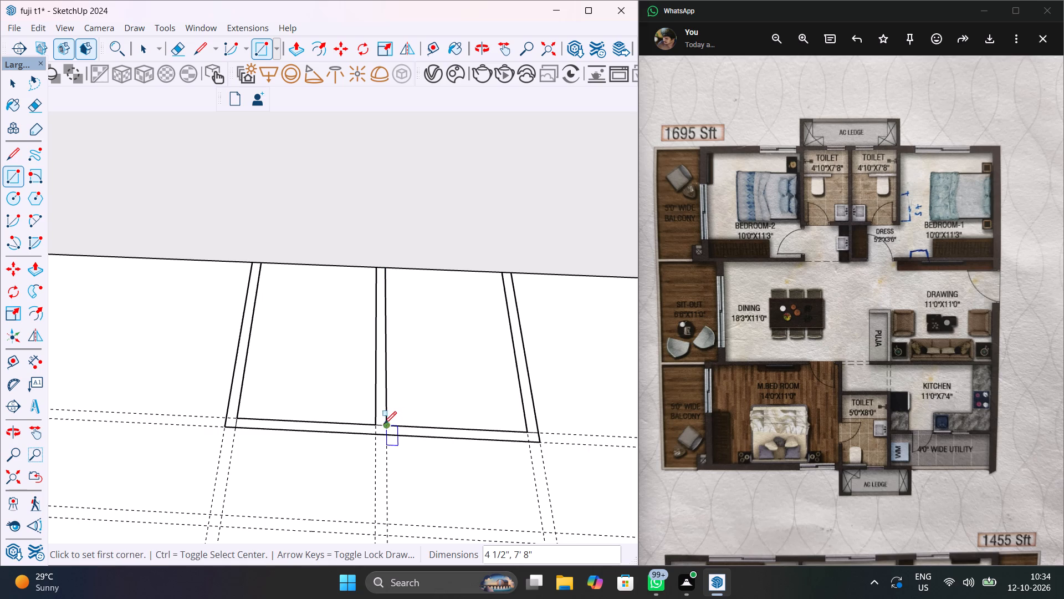
Erase the leftover lines where the toilet partitions meet the front wall, including the first partition's inner guide.
{"action": "scroll", "coordinate": [388, 432], "scroll_direction": "up", "scroll_amount": 6}
{"action": "key", "text": "space"}
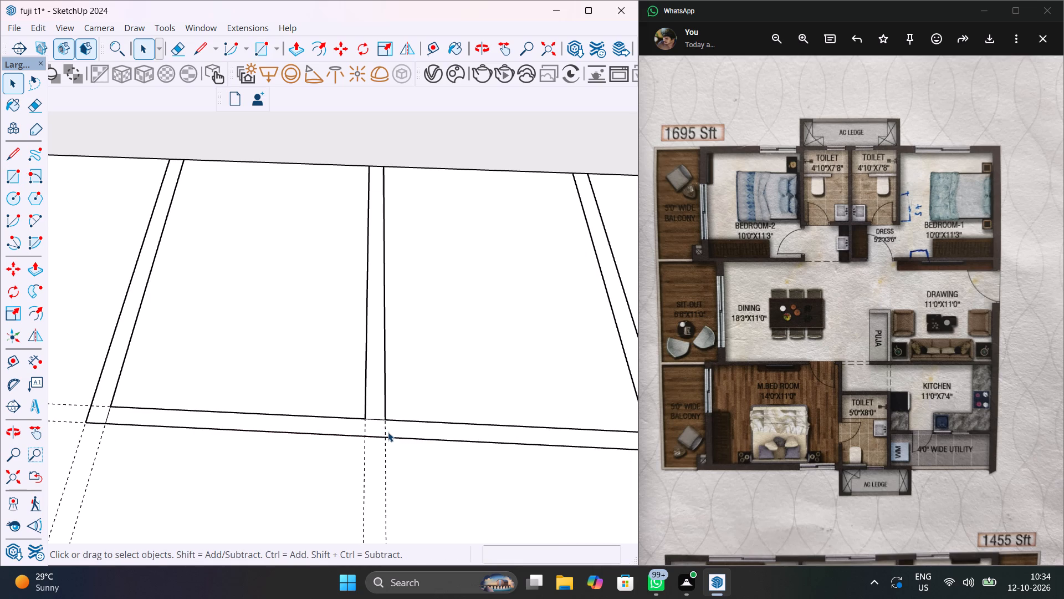
{"action": "key", "text": "e"}
{"action": "left_click", "coordinate": [376, 419]}
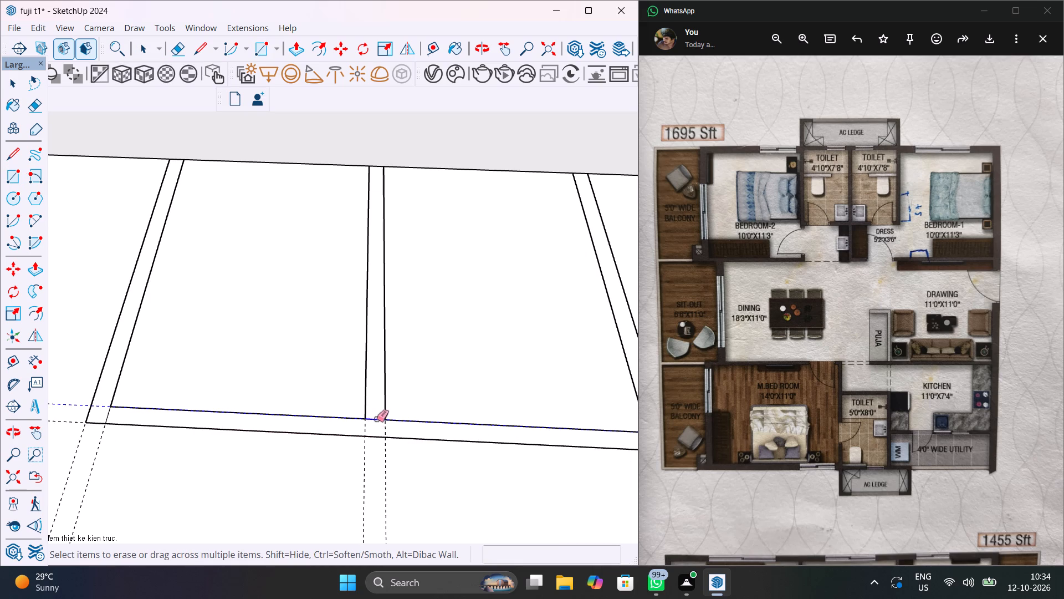
{"action": "left_click", "coordinate": [109, 414]}
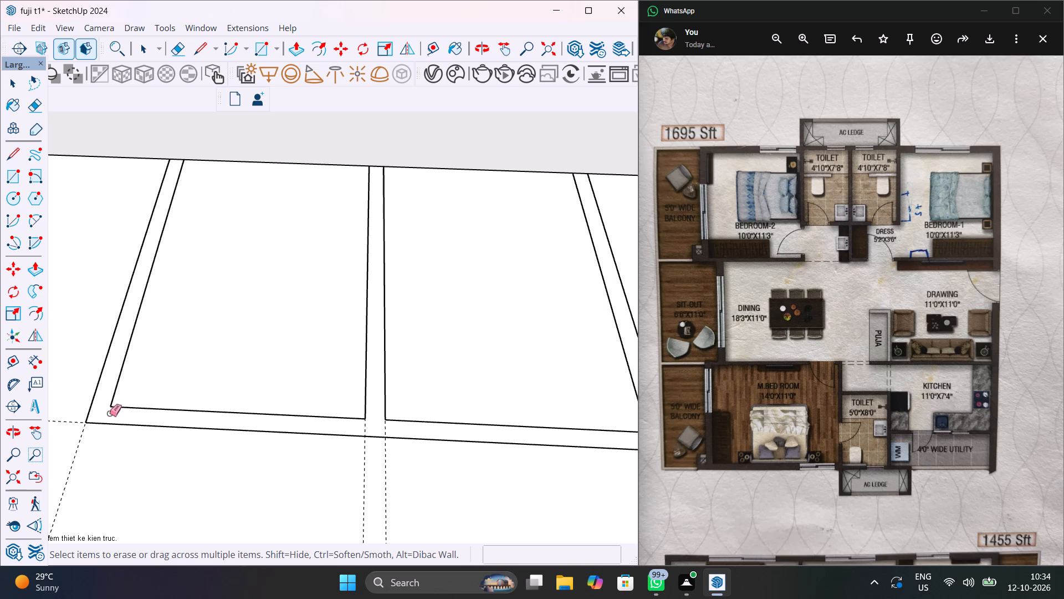
{"action": "scroll", "coordinate": [111, 413], "scroll_direction": "down", "scroll_amount": 8}
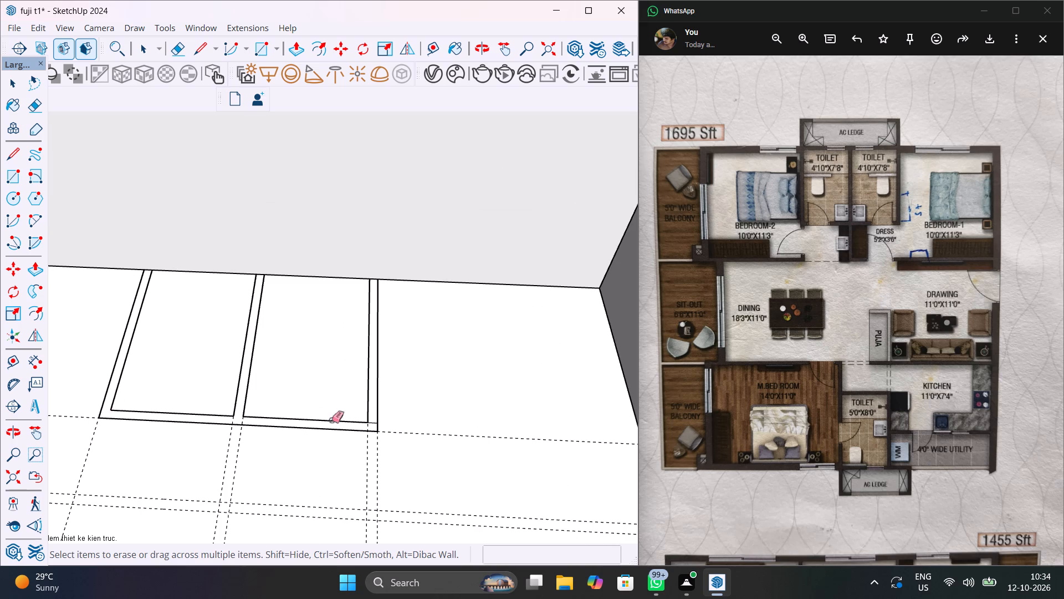
{"action": "scroll", "coordinate": [366, 426], "scroll_direction": "up", "scroll_amount": 11}
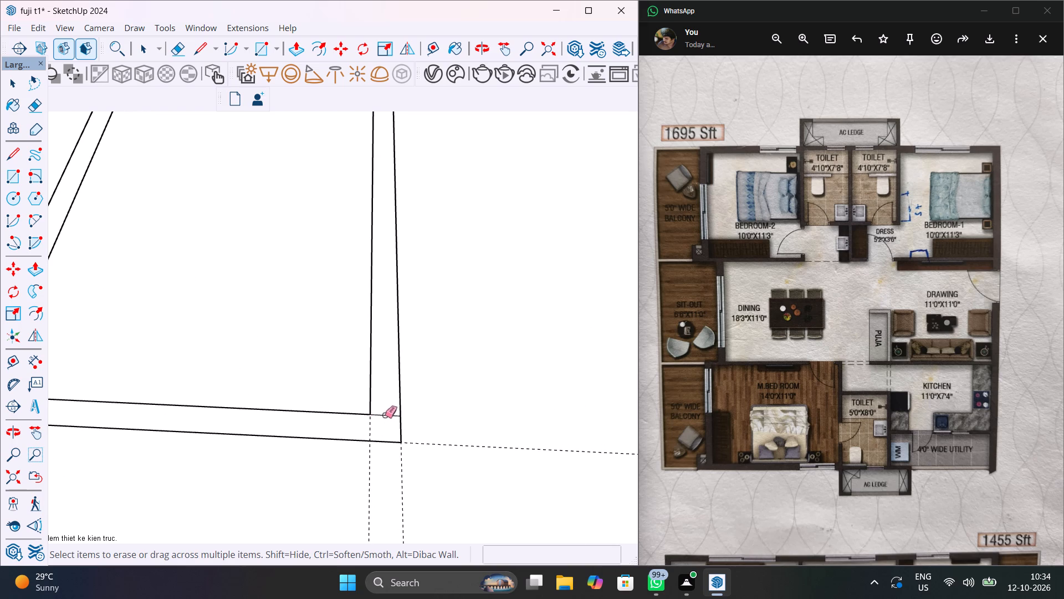
{"action": "left_click", "coordinate": [385, 415]}
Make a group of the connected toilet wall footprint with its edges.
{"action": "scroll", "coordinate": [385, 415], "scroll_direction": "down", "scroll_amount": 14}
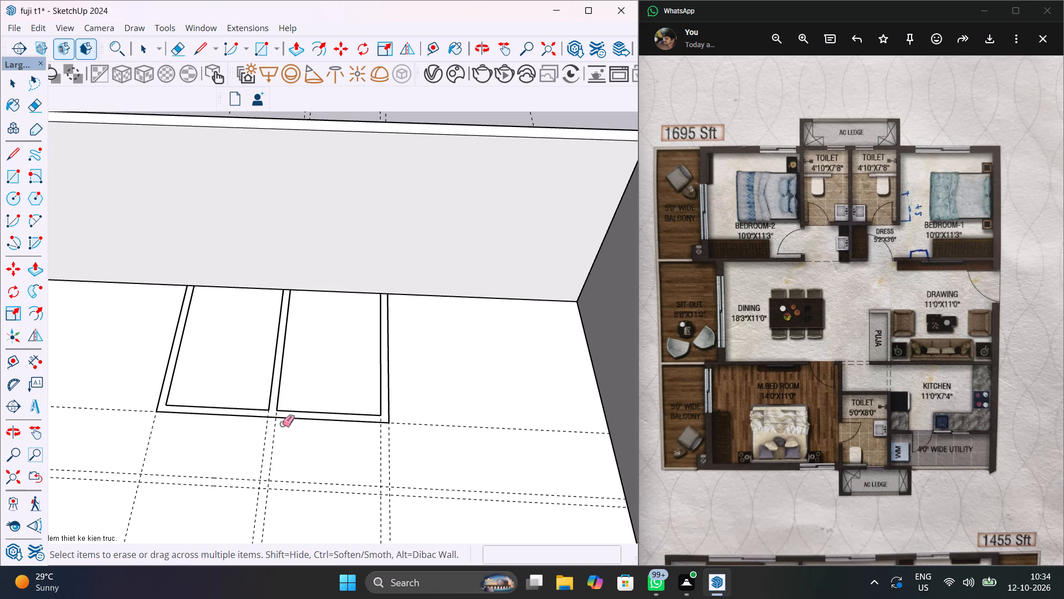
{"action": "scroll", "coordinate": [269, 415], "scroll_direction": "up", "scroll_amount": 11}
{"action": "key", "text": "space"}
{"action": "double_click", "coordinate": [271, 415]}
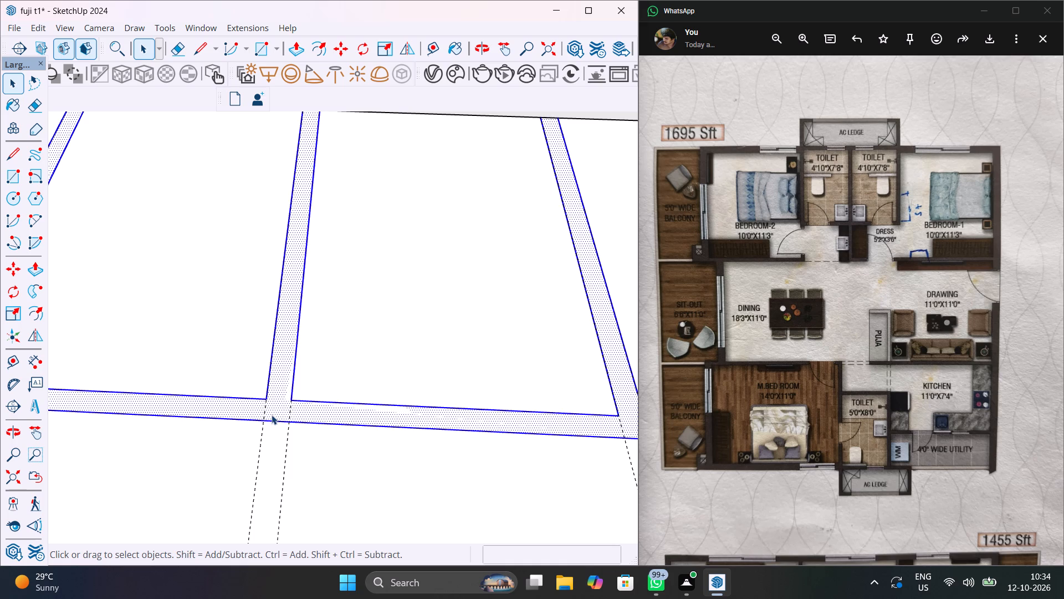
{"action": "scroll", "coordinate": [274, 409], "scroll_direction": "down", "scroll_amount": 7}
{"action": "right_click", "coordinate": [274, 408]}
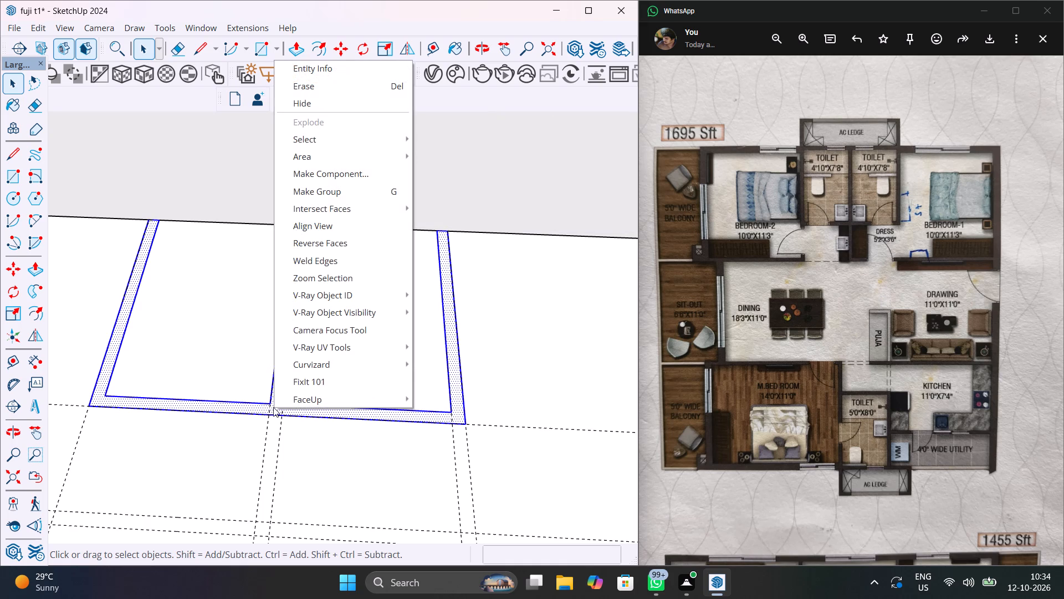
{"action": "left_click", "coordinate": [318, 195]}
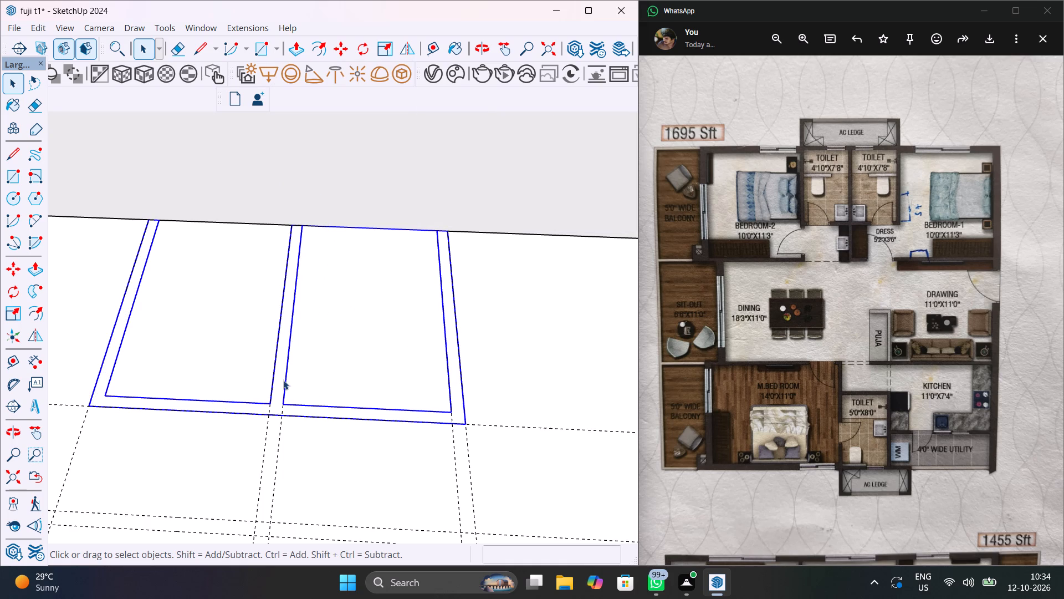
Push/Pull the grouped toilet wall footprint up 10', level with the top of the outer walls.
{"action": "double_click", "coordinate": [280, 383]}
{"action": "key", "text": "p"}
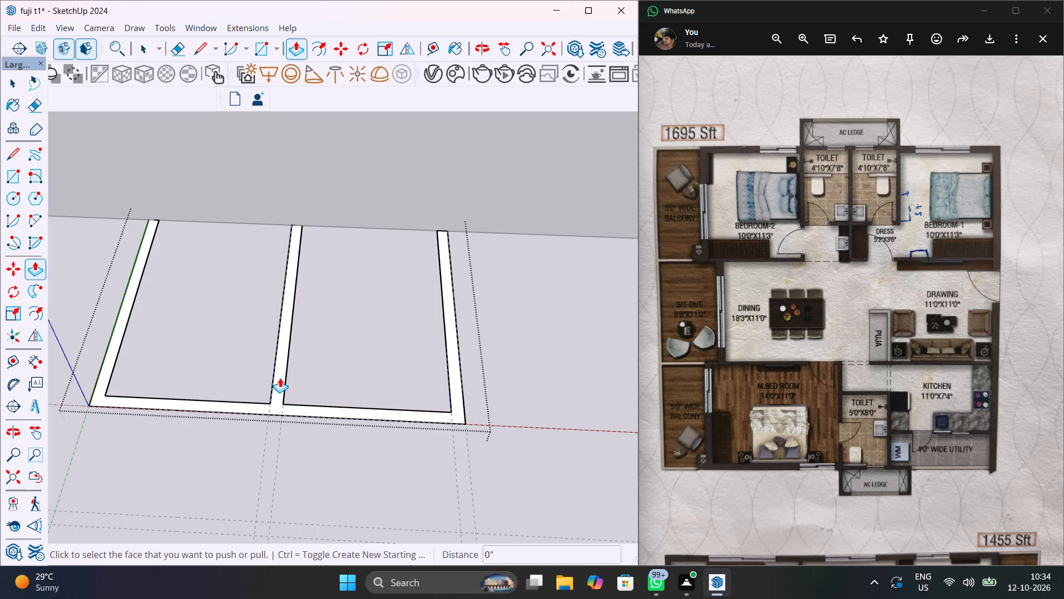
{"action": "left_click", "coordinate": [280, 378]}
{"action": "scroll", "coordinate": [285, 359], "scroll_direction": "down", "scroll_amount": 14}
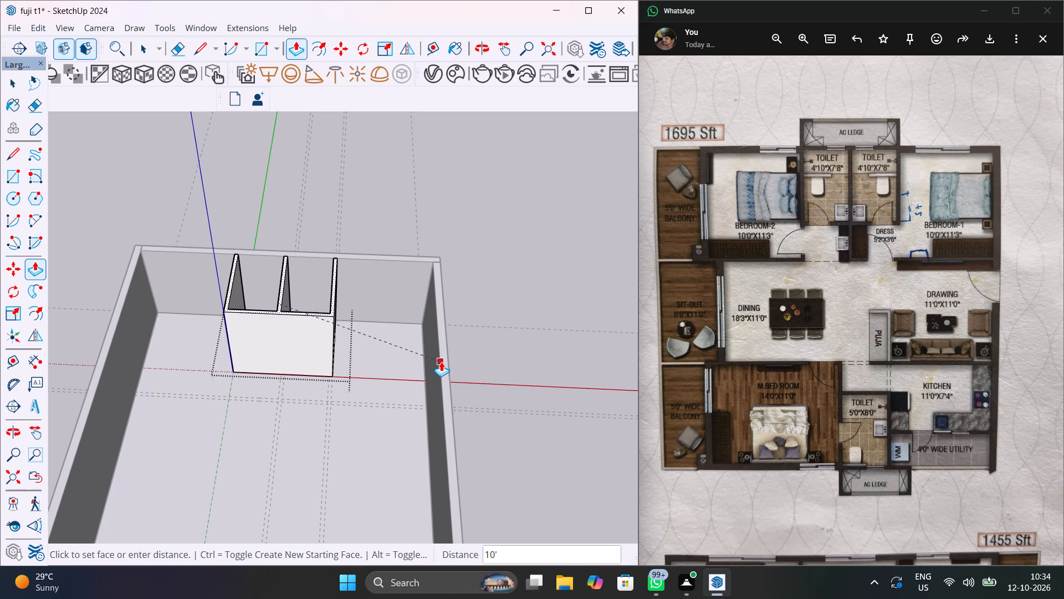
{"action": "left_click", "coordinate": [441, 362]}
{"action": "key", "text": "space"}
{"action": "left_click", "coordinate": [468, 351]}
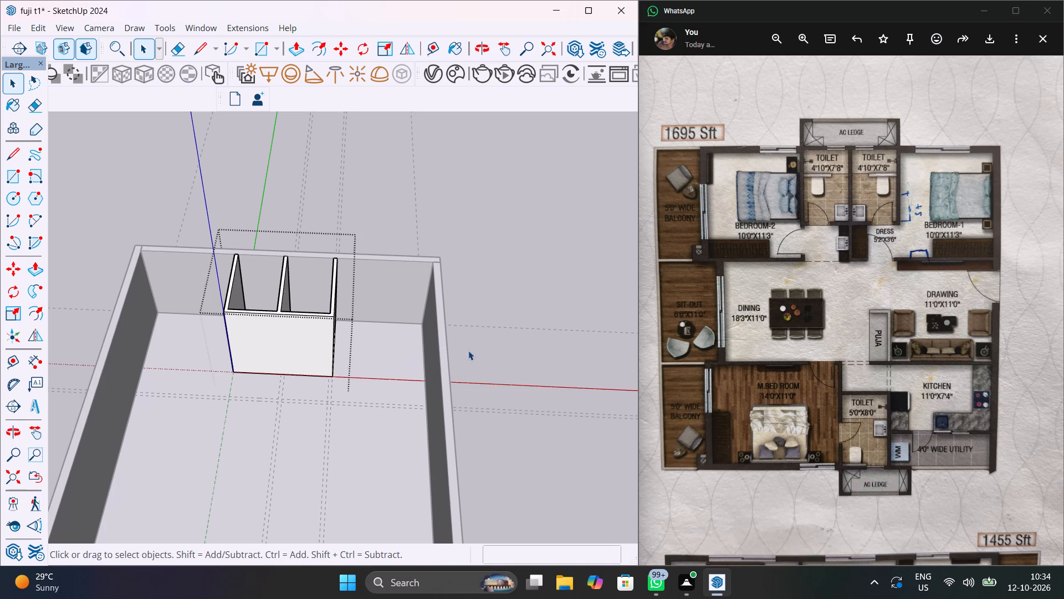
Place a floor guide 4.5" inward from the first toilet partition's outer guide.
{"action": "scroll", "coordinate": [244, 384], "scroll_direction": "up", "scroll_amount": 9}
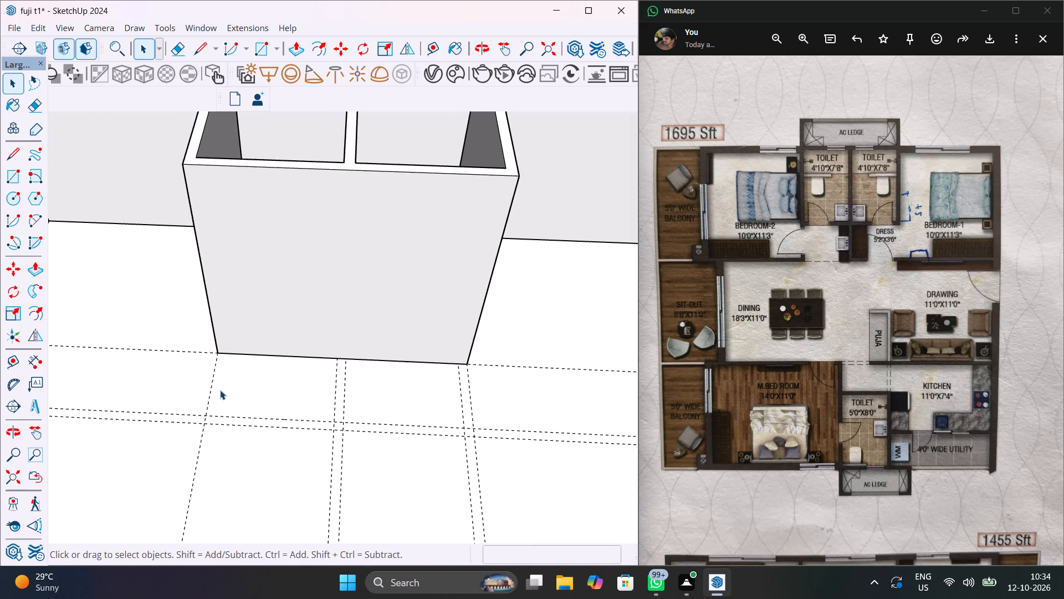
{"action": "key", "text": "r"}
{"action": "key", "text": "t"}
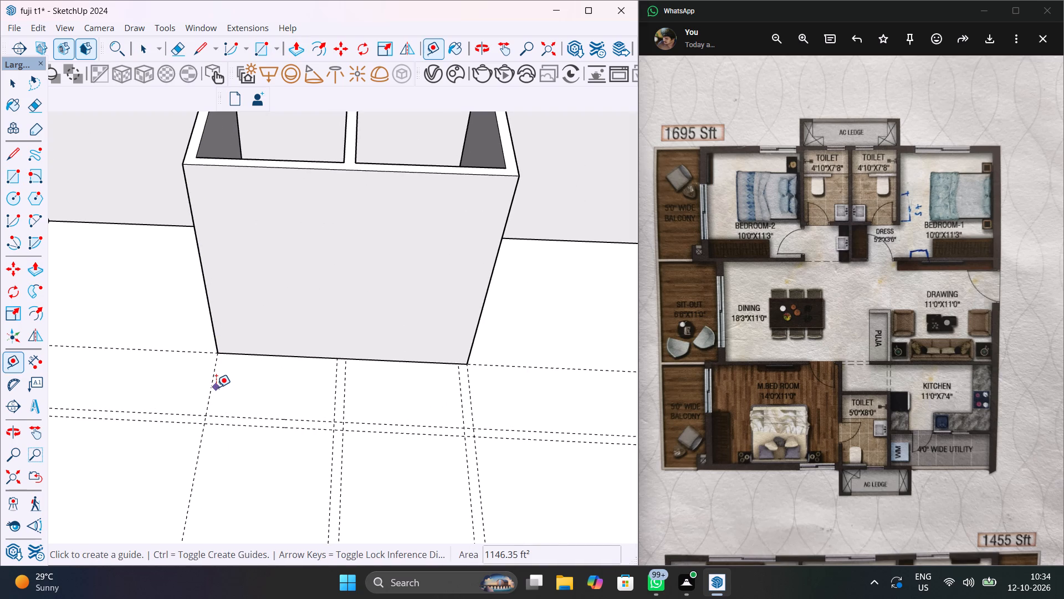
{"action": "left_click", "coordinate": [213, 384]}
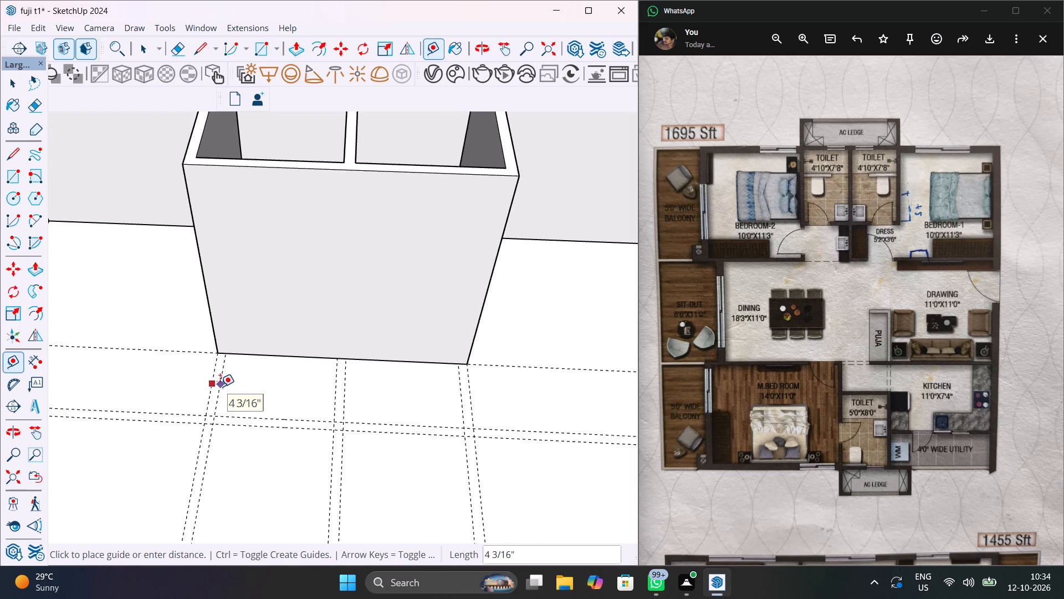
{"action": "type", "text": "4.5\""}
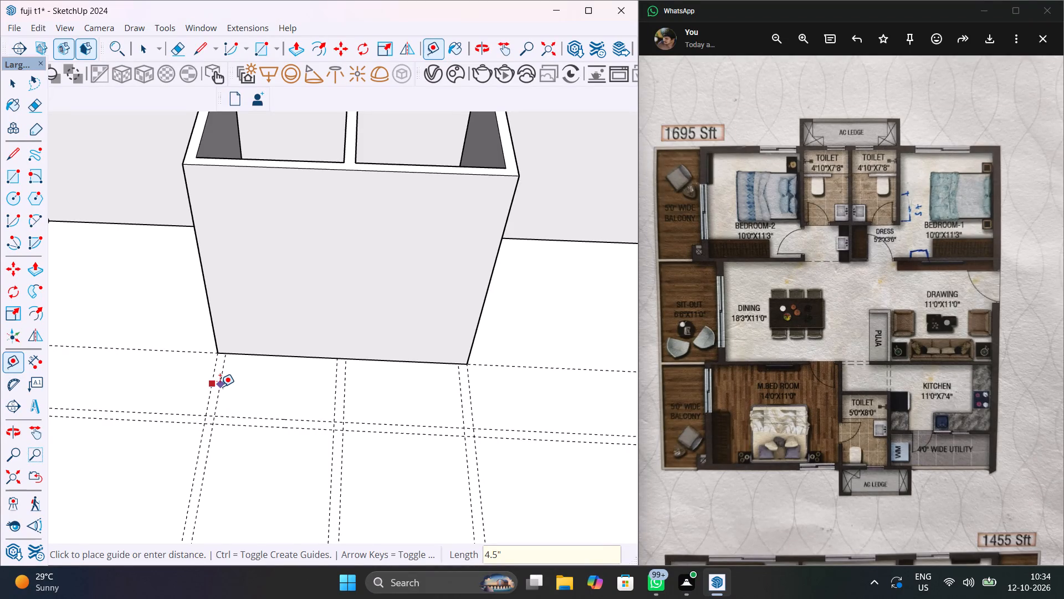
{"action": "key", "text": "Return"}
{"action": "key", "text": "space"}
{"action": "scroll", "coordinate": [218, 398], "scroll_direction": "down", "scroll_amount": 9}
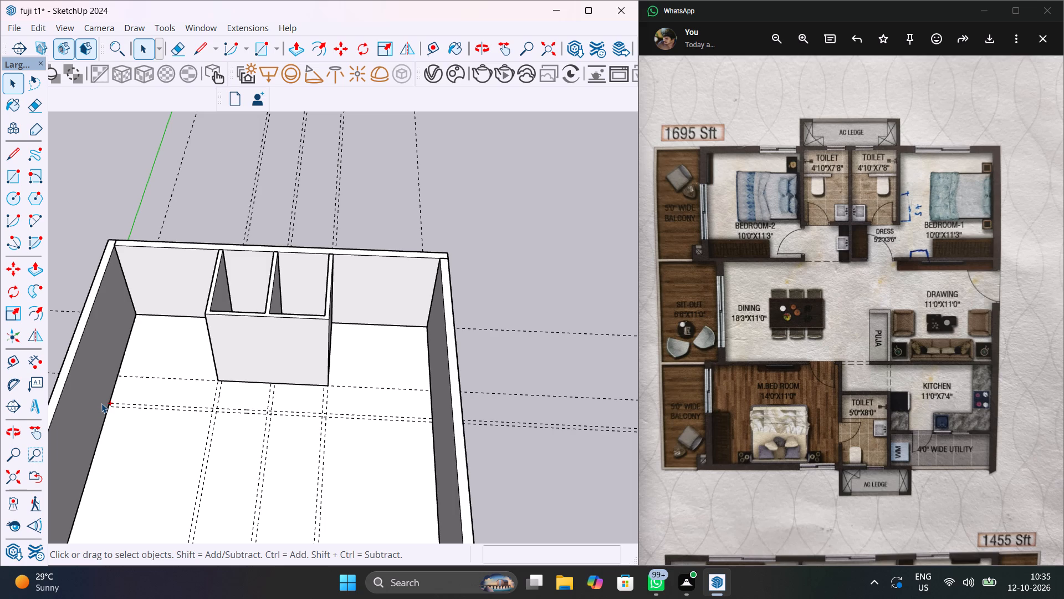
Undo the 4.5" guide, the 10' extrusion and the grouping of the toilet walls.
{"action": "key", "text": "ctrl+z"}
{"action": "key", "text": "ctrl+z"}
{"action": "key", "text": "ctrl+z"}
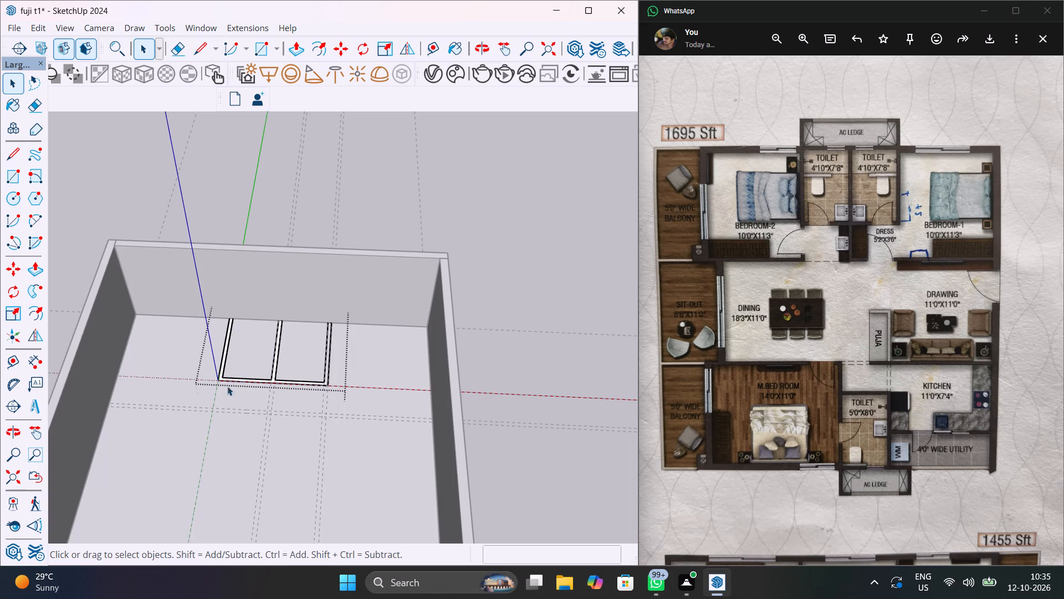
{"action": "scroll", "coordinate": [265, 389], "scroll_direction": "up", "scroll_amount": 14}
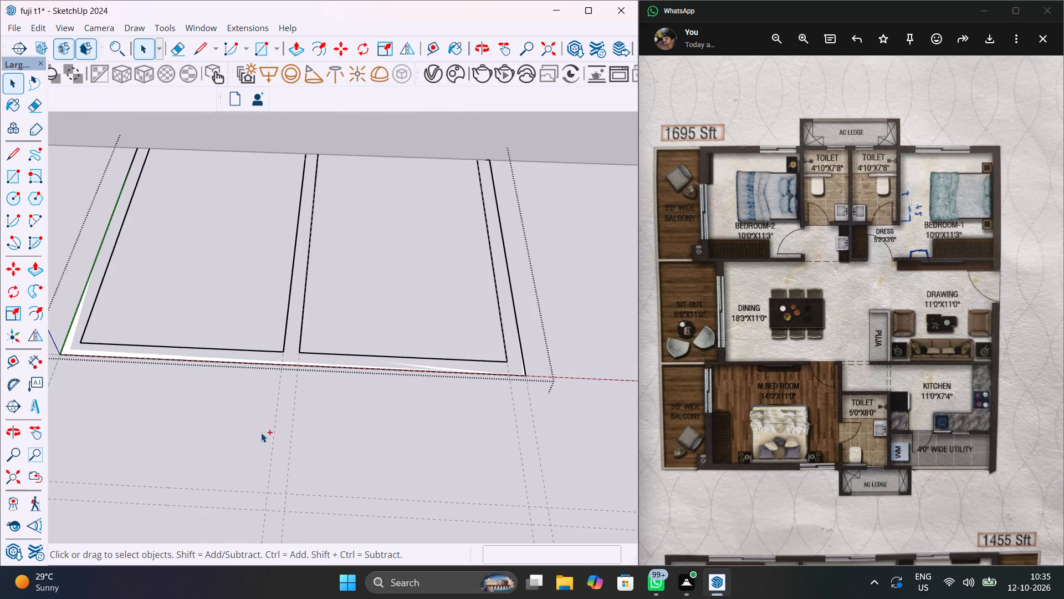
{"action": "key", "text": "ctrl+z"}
Draw a 4 1/2" by 3' 7" floor rectangle continuing the middle toilet partition to the bedrooms' outer front-wall guide.
{"action": "scroll", "coordinate": [261, 433], "scroll_direction": "down", "scroll_amount": 8}
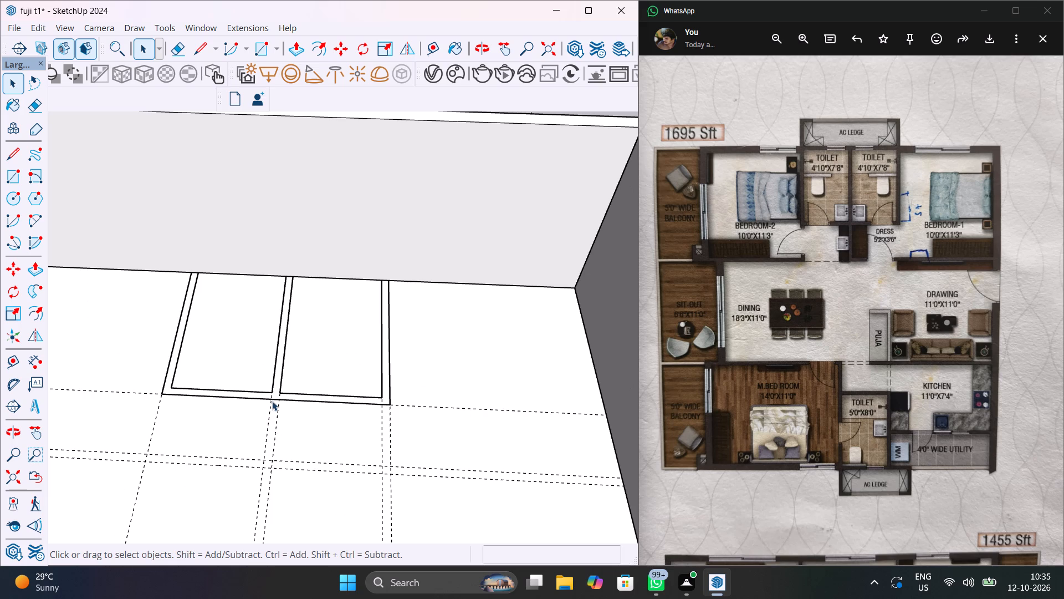
{"action": "scroll", "coordinate": [271, 400], "scroll_direction": "up", "scroll_amount": 7}
{"action": "scroll", "coordinate": [271, 400], "scroll_direction": "down", "scroll_amount": 7}
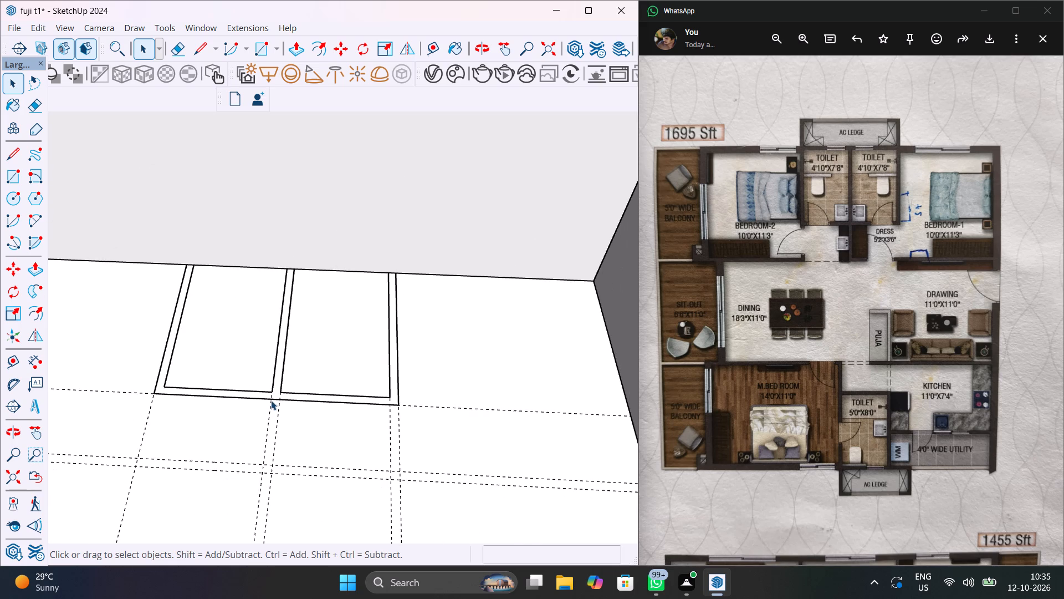
{"action": "key", "text": "r"}
{"action": "left_click", "coordinate": [269, 403]}
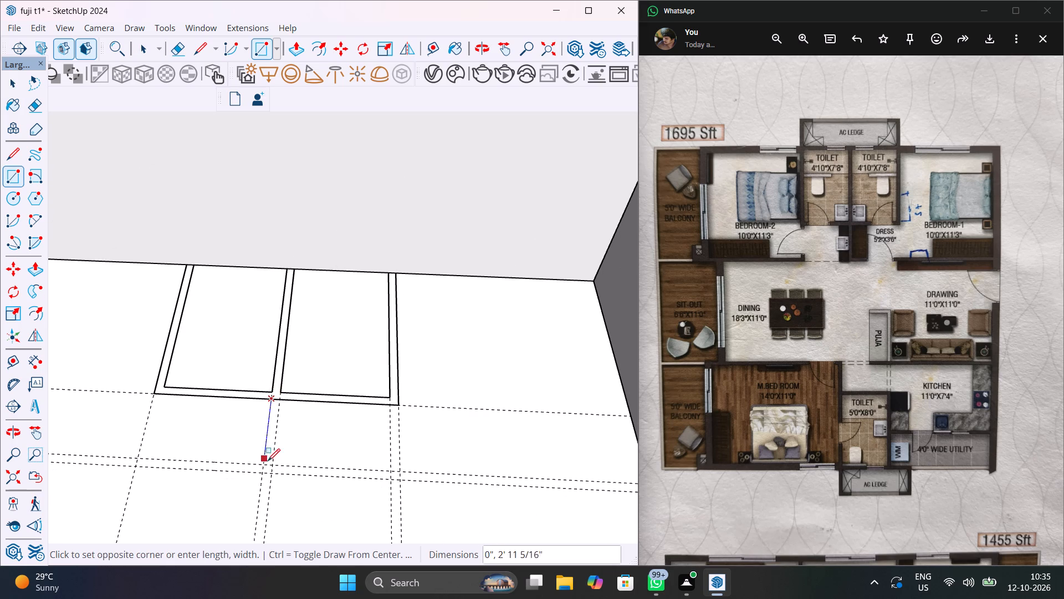
{"action": "left_click", "coordinate": [272, 474]}
Draw a 15' 2 1/2" by 4 1/2" floor rectangle between the bedrooms' front-wall guides, from the extended middle partition to the right wall.
{"action": "left_click", "coordinate": [272, 474]}
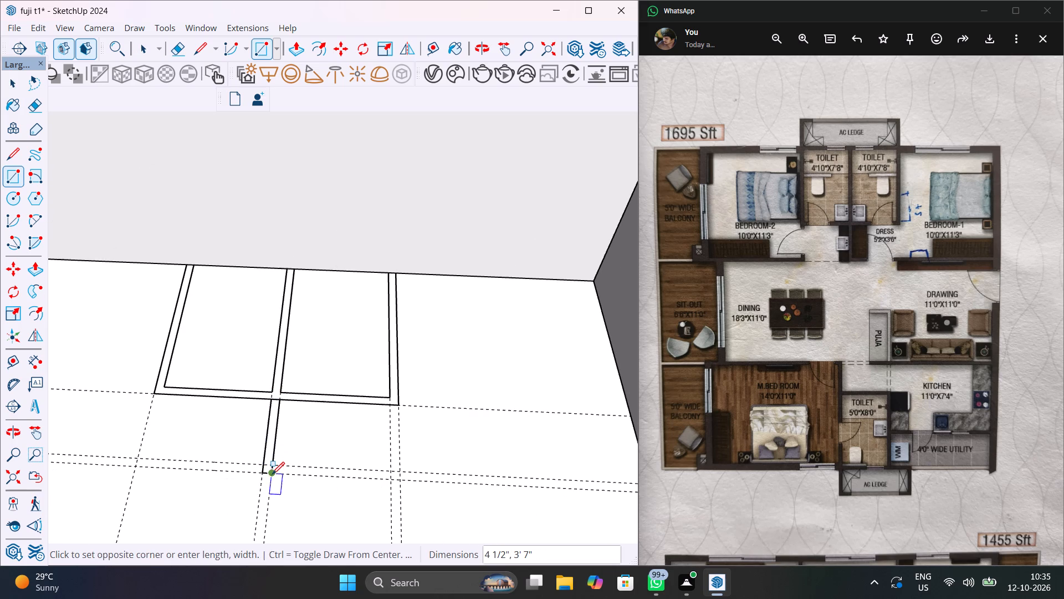
{"action": "scroll", "coordinate": [527, 476], "scroll_direction": "down", "scroll_amount": 2}
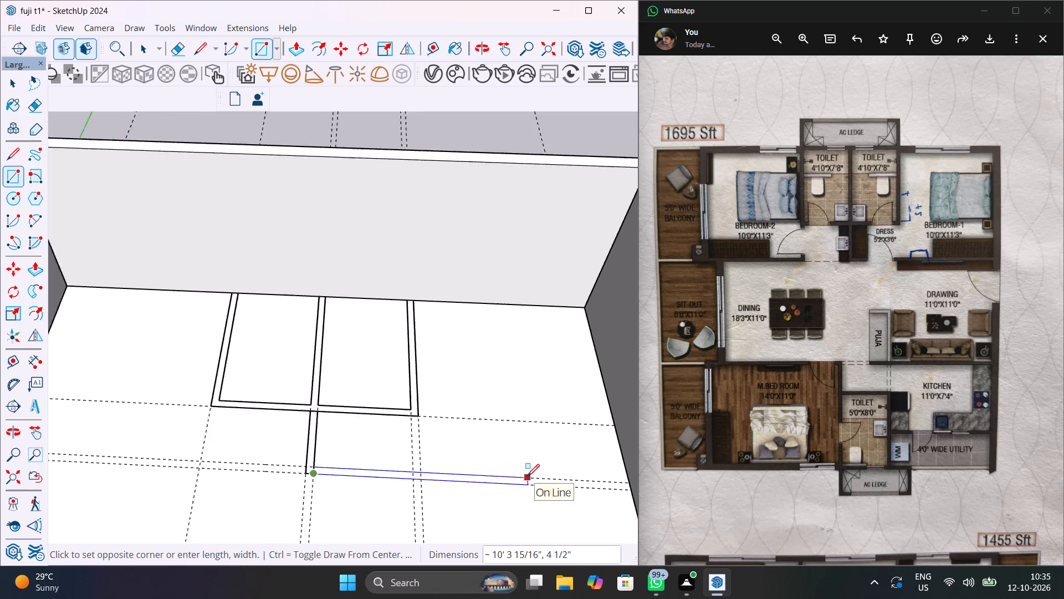
{"action": "scroll", "coordinate": [527, 476], "scroll_direction": "down", "scroll_amount": 4}
{"action": "left_click", "coordinate": [597, 481]}
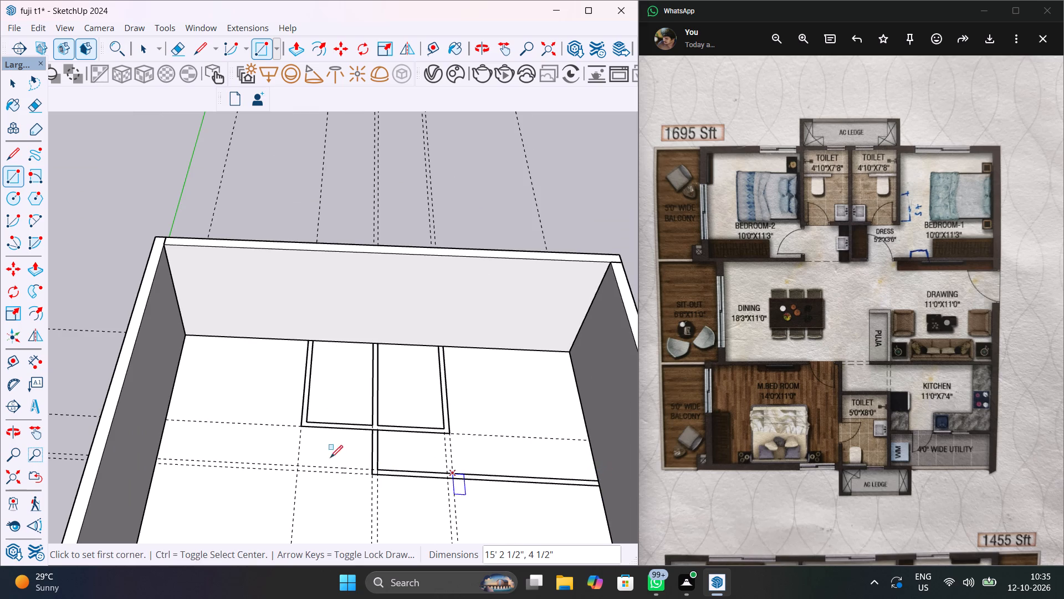
Draw a 15' 2 1/2" by 4 1/2" floor rectangle between the bedrooms' front-wall guides, from the extended middle partition to the left wall.
{"action": "scroll", "coordinate": [371, 468], "scroll_direction": "up", "scroll_amount": 6}
{"action": "left_click", "coordinate": [373, 483]}
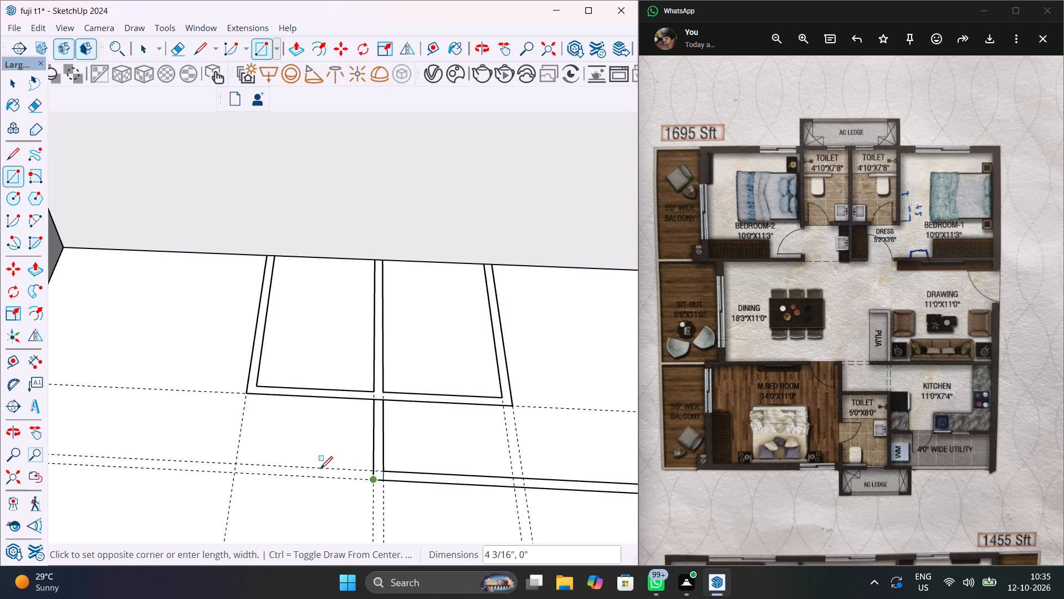
{"action": "key", "text": "Escape"}
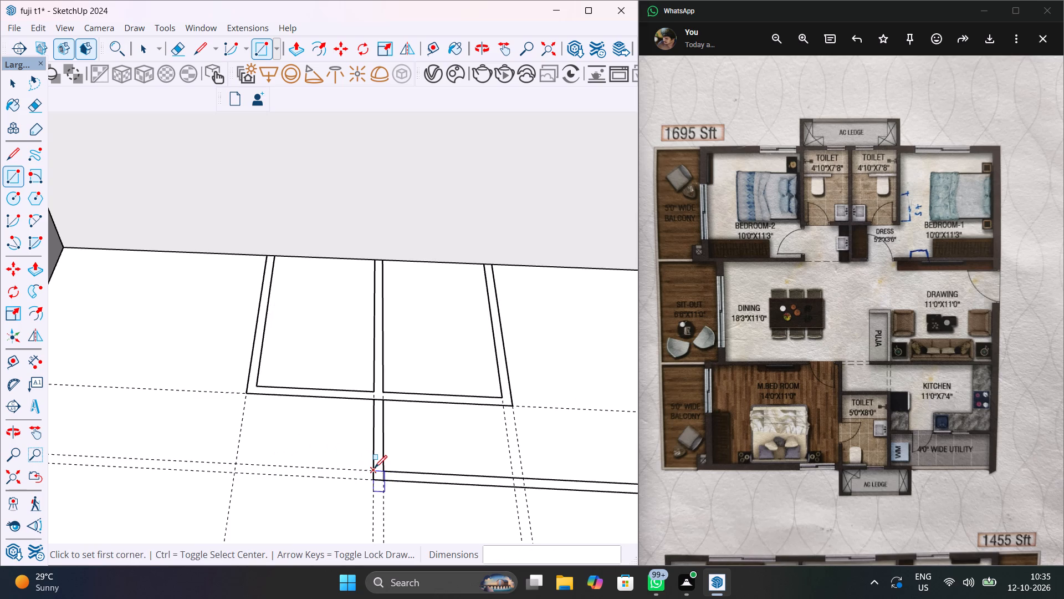
{"action": "left_click", "coordinate": [375, 468]}
{"action": "scroll", "coordinate": [297, 475], "scroll_direction": "down", "scroll_amount": 10}
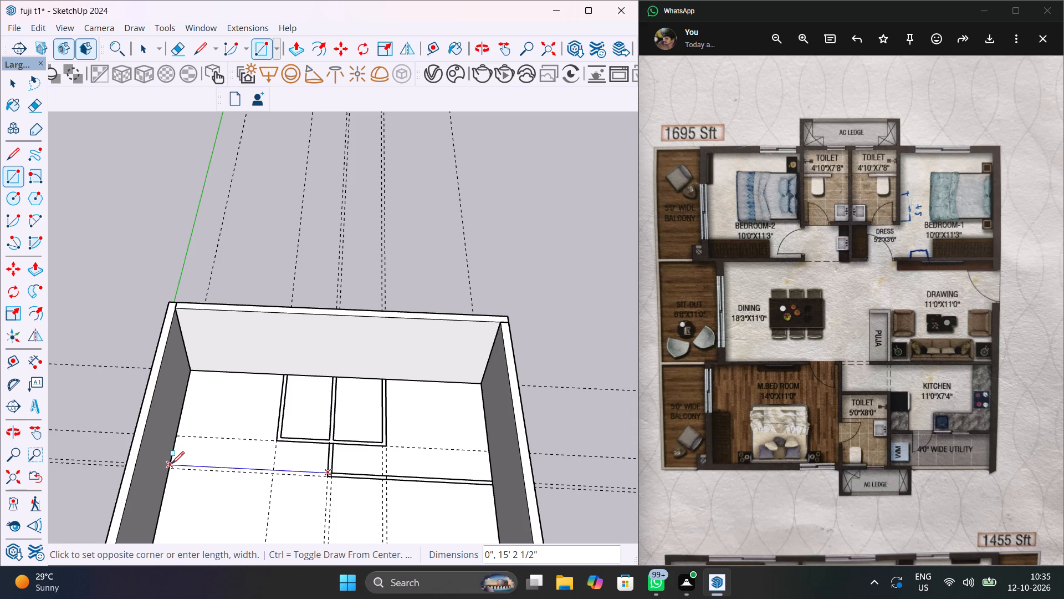
{"action": "scroll", "coordinate": [171, 464], "scroll_direction": "up", "scroll_amount": 11}
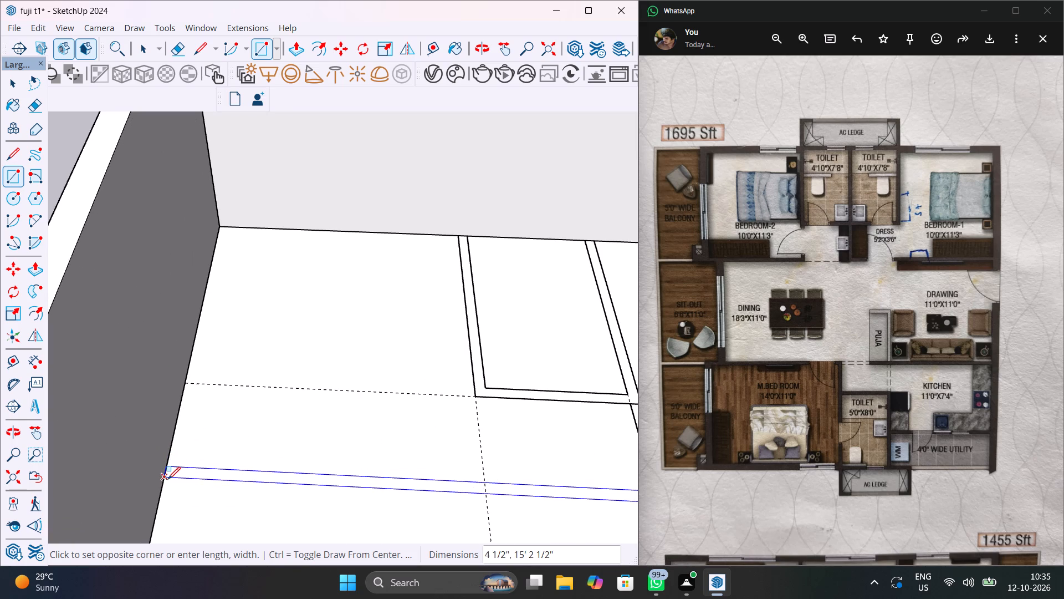
{"action": "left_click", "coordinate": [163, 478]}
{"action": "scroll", "coordinate": [220, 475], "scroll_direction": "down", "scroll_amount": 14}
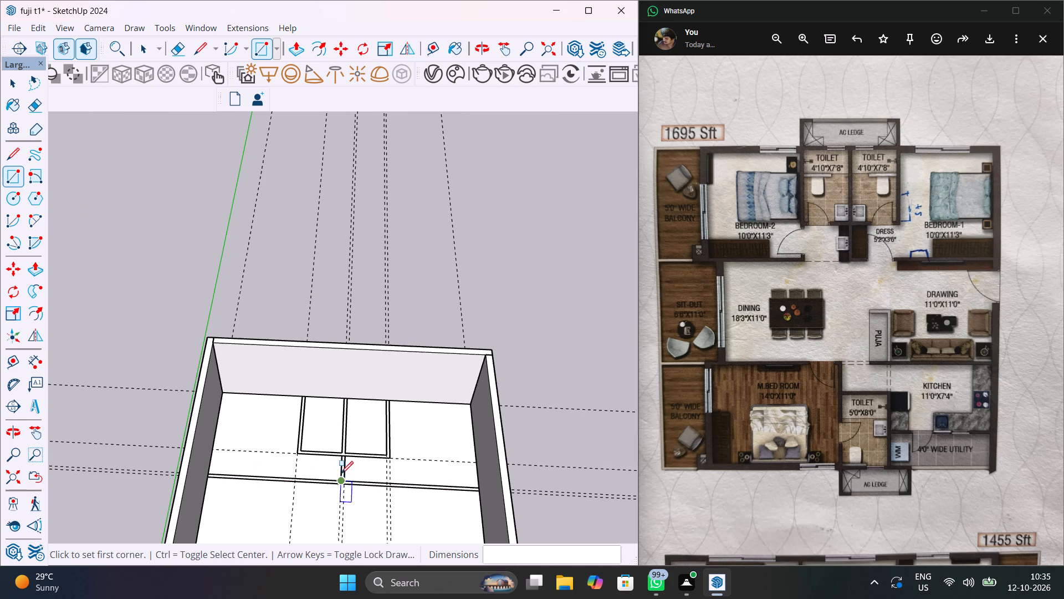
{"action": "key", "text": "space"}
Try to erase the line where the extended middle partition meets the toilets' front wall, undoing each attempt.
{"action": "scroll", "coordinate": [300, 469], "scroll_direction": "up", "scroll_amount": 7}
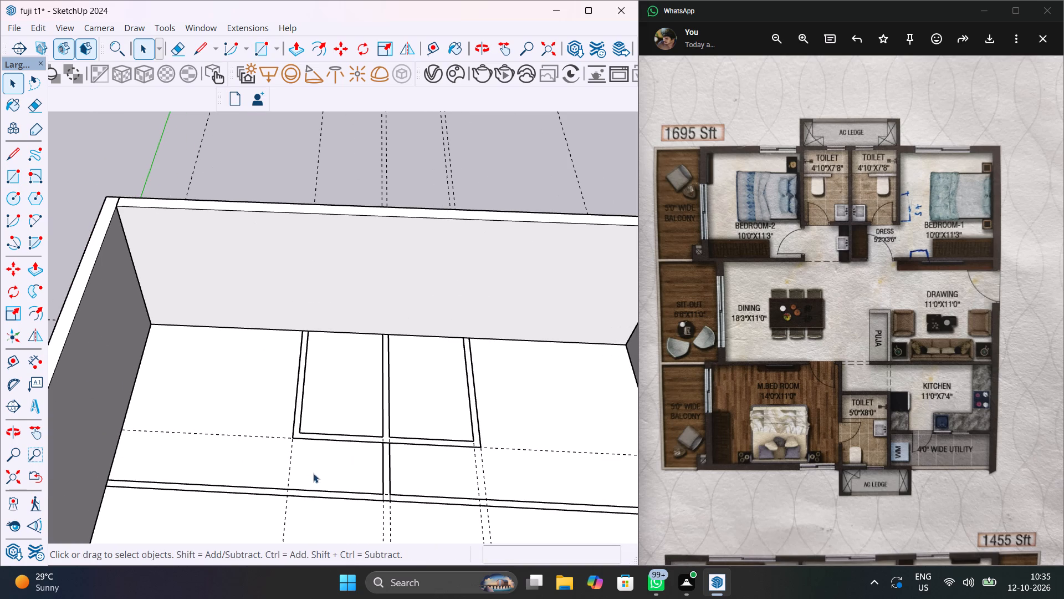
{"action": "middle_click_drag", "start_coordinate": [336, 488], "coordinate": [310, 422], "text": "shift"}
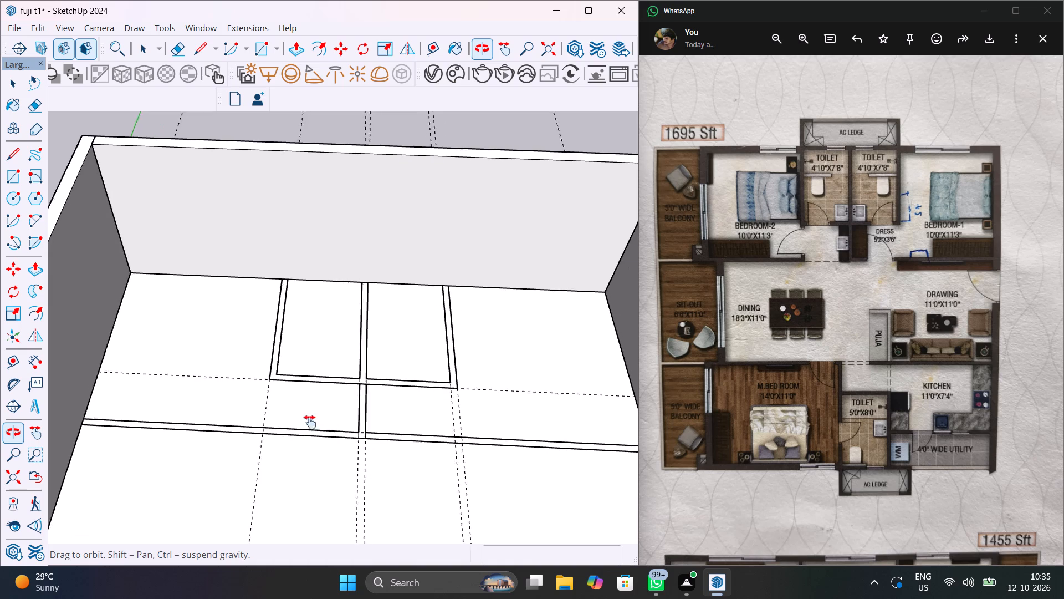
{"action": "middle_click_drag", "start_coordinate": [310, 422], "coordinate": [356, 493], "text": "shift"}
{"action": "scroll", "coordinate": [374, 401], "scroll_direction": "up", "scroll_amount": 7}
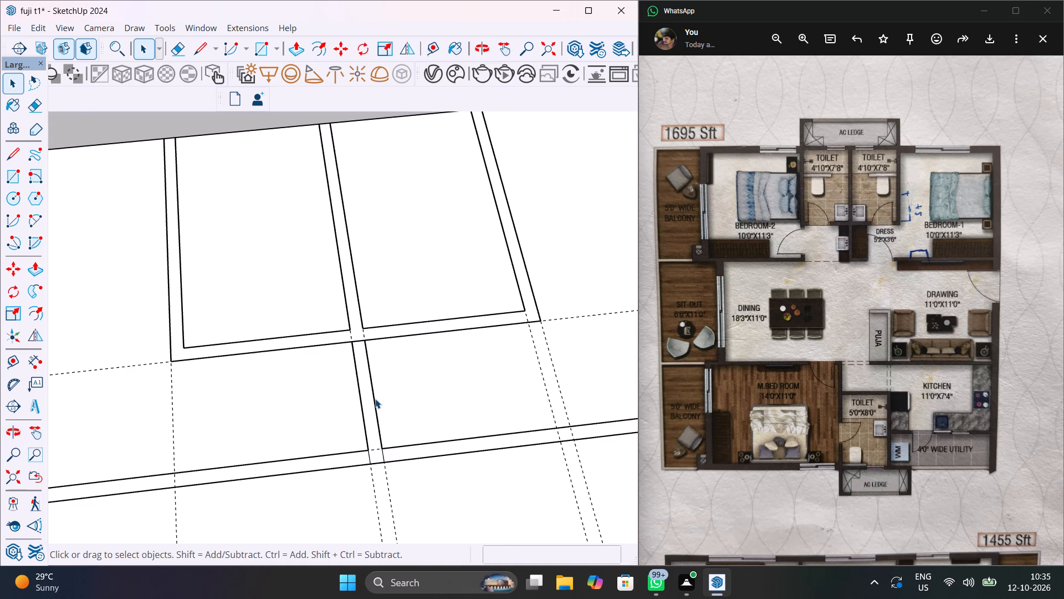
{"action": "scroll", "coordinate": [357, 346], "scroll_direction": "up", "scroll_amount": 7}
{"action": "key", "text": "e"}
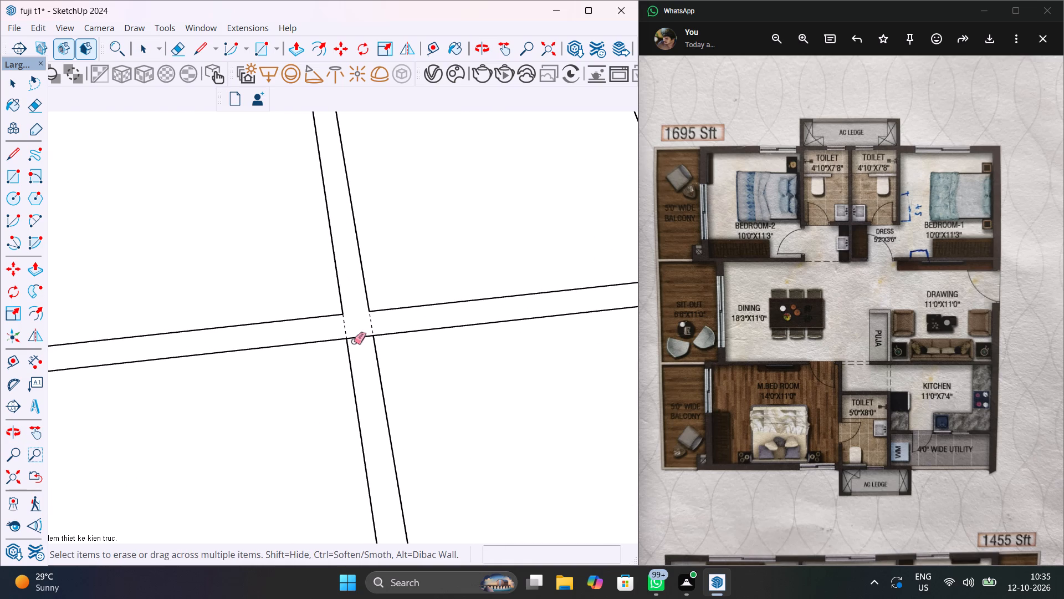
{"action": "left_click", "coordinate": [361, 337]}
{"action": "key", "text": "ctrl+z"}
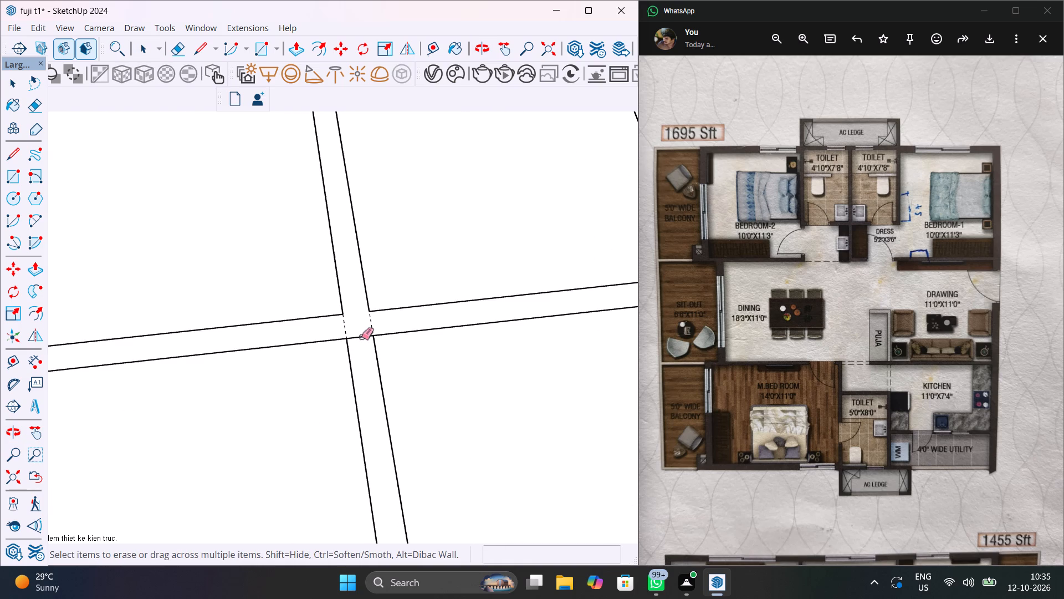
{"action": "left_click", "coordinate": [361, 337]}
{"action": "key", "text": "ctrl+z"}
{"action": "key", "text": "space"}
Explode the toilet walls group so its faces join the loose wall footprints.
{"action": "scroll", "coordinate": [366, 366], "scroll_direction": "down", "scroll_amount": 7}
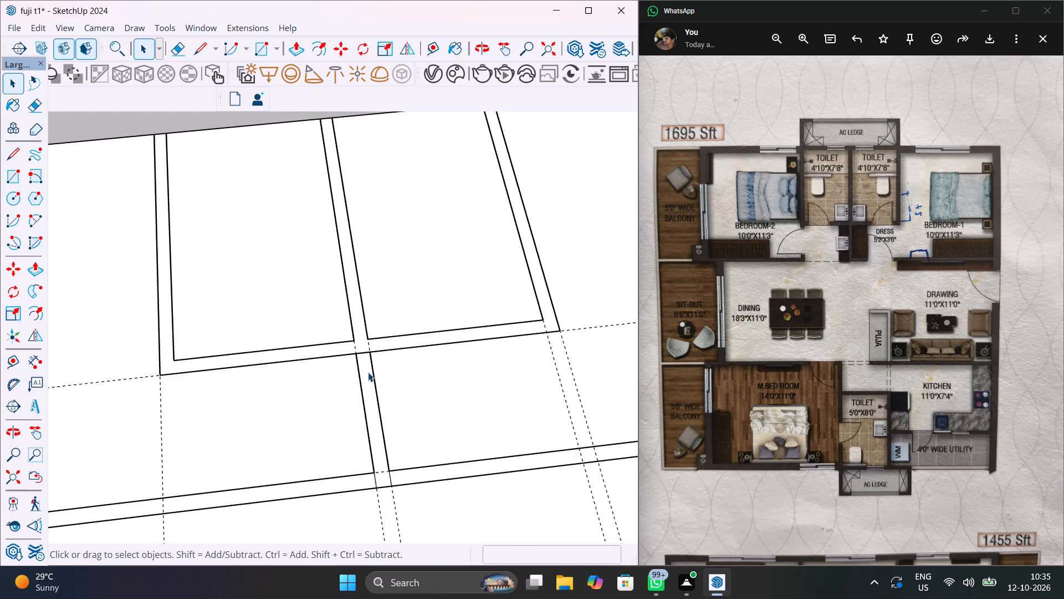
{"action": "scroll", "coordinate": [367, 373], "scroll_direction": "down", "scroll_amount": 6}
{"action": "left_click", "coordinate": [366, 354]}
{"action": "left_click", "coordinate": [365, 356]}
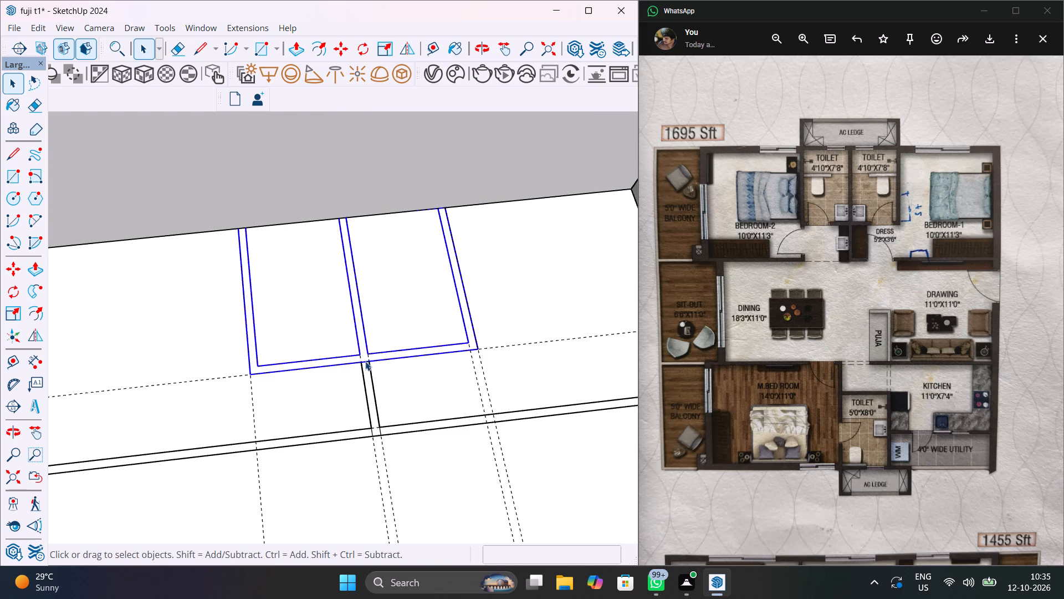
{"action": "right_click", "coordinate": [364, 359]}
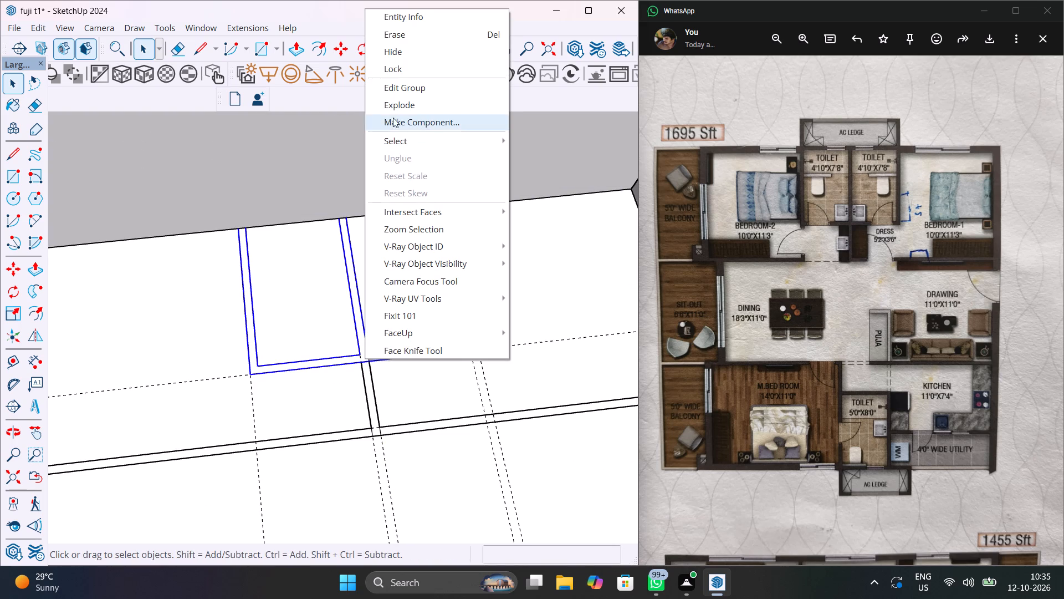
{"action": "left_click", "coordinate": [401, 109]}
{"action": "left_click", "coordinate": [390, 306]}
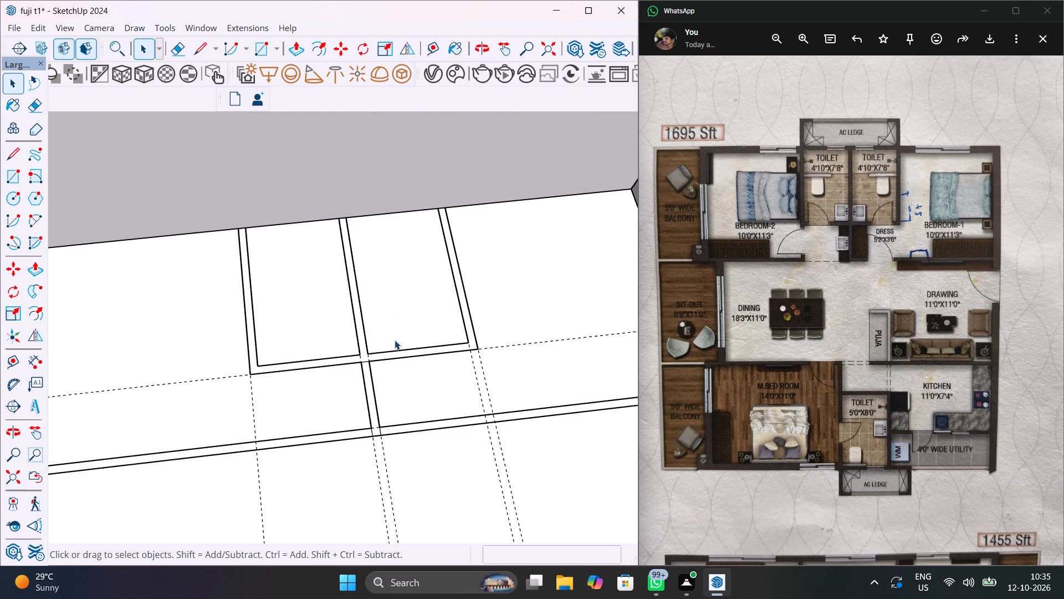
{"action": "left_click", "coordinate": [406, 353]}
{"action": "scroll", "coordinate": [366, 360], "scroll_direction": "up", "scroll_amount": 11}
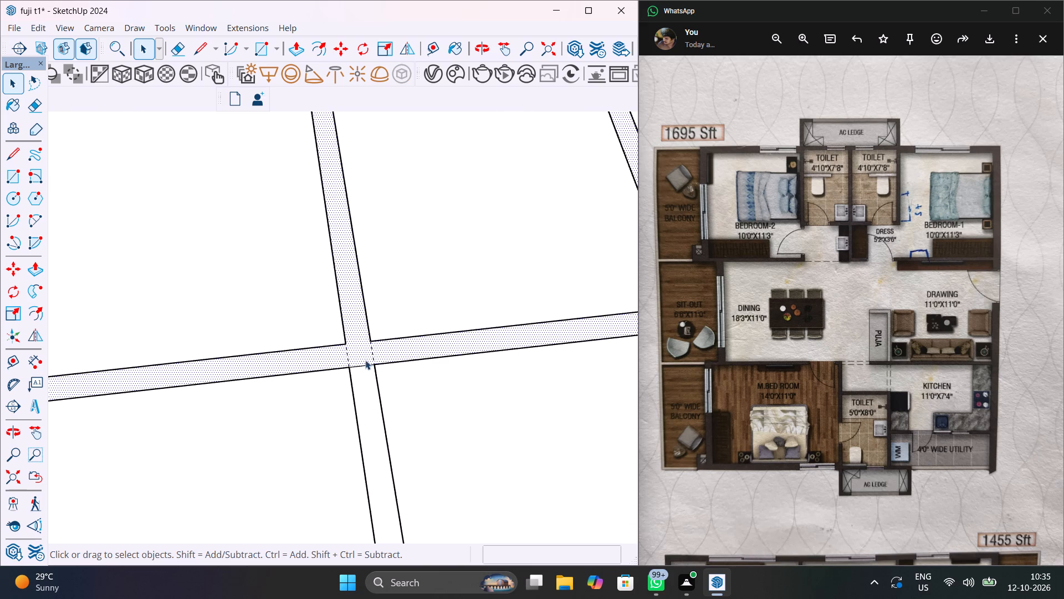
{"action": "left_click", "coordinate": [415, 409]}
Erase the leftover lines where the middle partition meets the toilets' front wall and crosses the bedrooms' front wall.
{"action": "scroll", "coordinate": [380, 403], "scroll_direction": "down", "scroll_amount": 4}
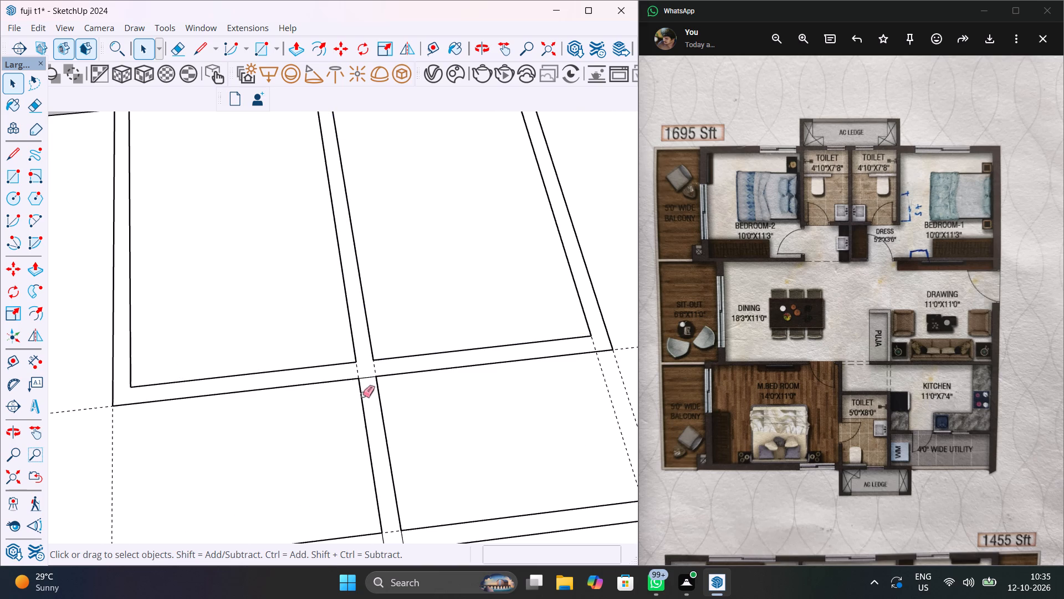
{"action": "key", "text": "e"}
{"action": "left_click", "coordinate": [369, 375]}
{"action": "scroll", "coordinate": [362, 395], "scroll_direction": "down", "scroll_amount": 6}
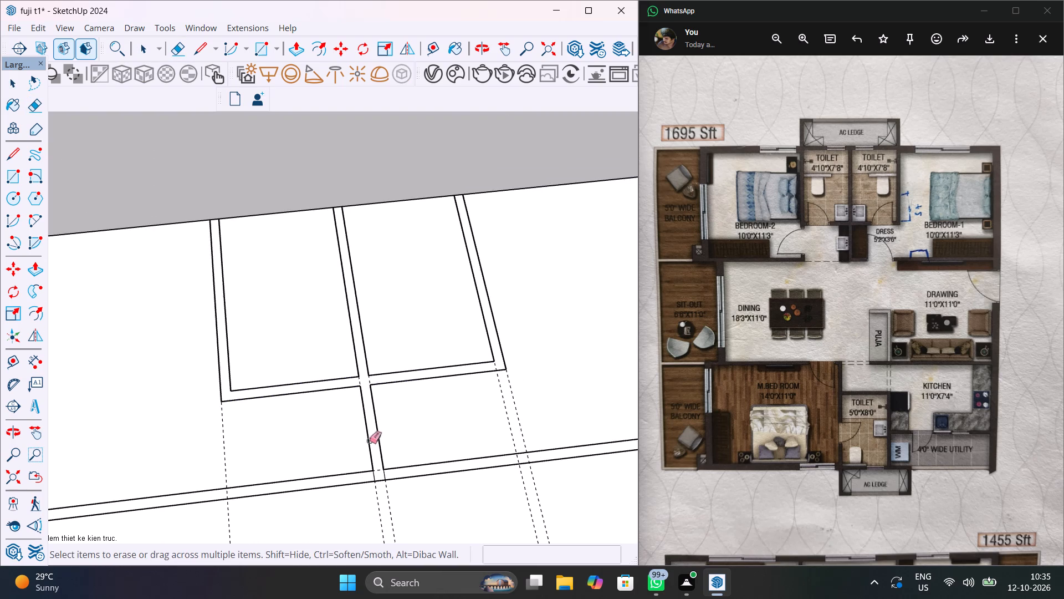
{"action": "scroll", "coordinate": [381, 478], "scroll_direction": "up", "scroll_amount": 10}
{"action": "left_click", "coordinate": [362, 477]}
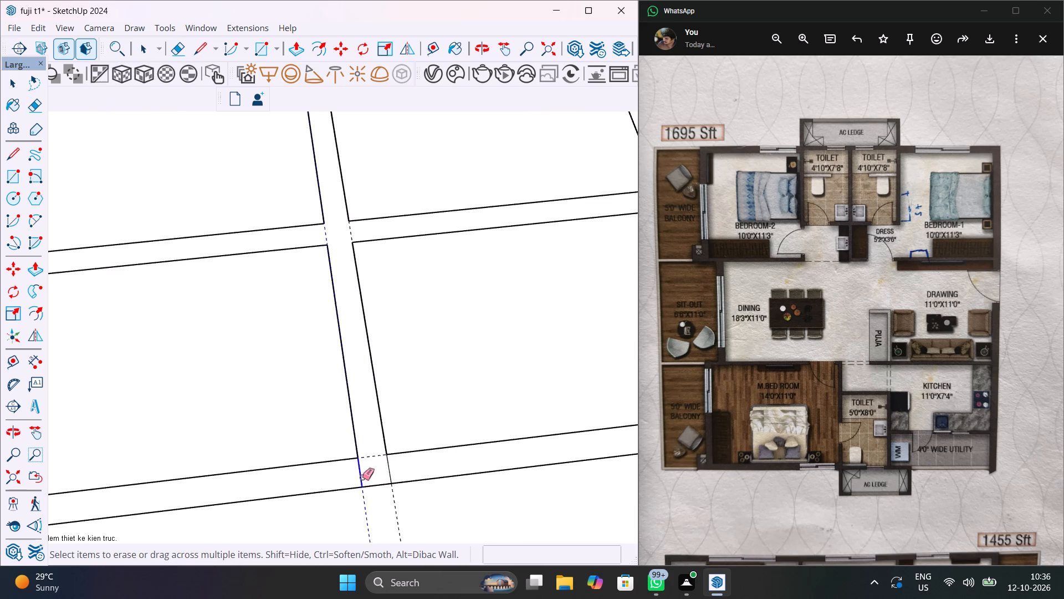
{"action": "left_click", "coordinate": [388, 474]}
{"action": "scroll", "coordinate": [391, 474], "scroll_direction": "down", "scroll_amount": 14}
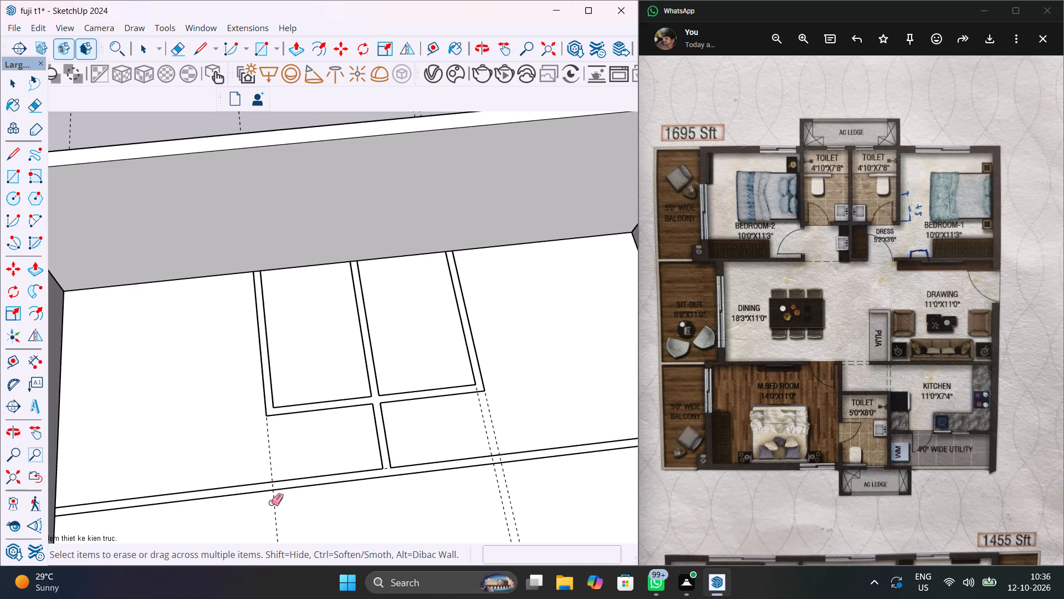
{"action": "key", "text": "Escape"}
{"action": "key", "text": "space"}
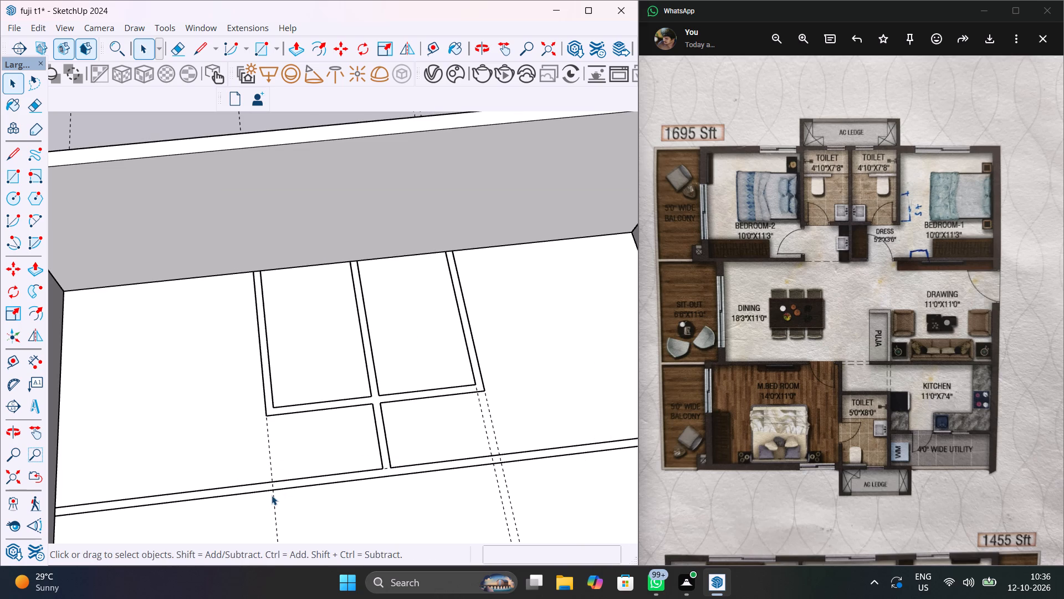
Place a floor guide 4 1/2" inward from the left toilet partition's outer guide, aligned with its inner corner.
{"action": "key", "text": "t"}
{"action": "left_click", "coordinate": [270, 461]}
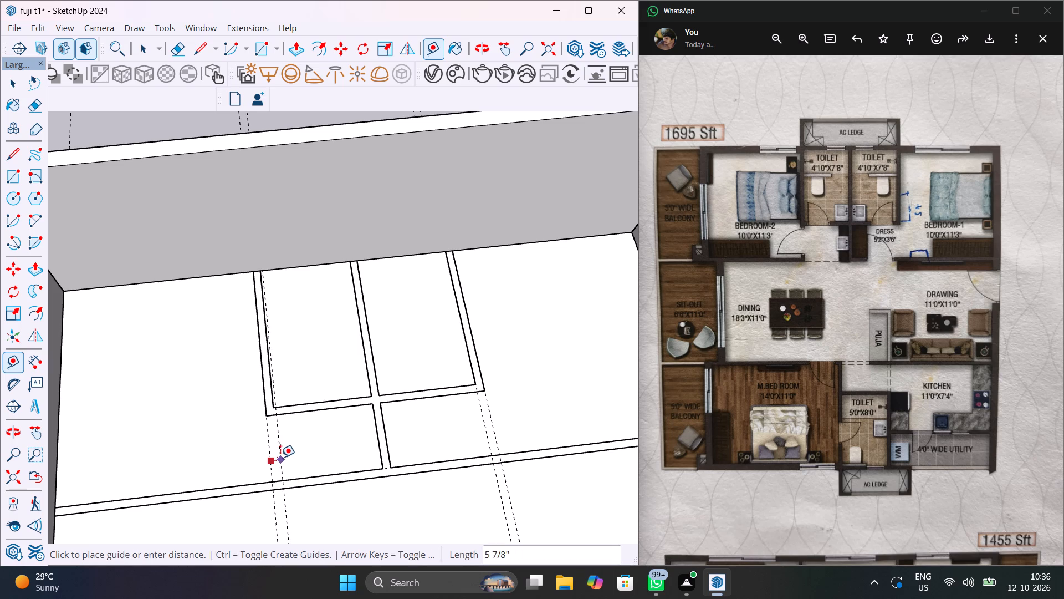
{"action": "left_click", "coordinate": [273, 408]}
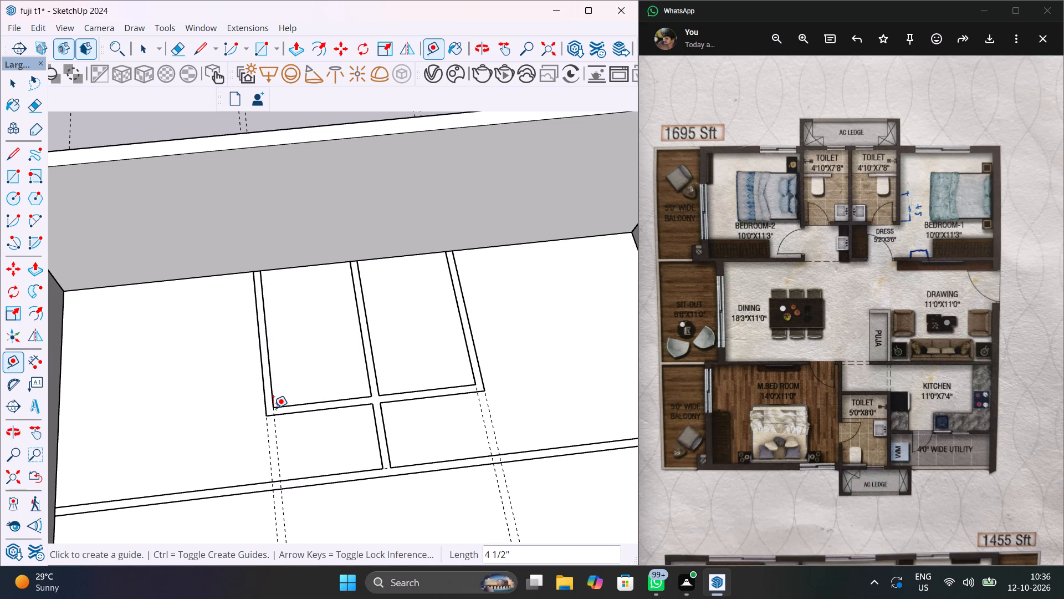
{"action": "key", "text": "space"}
Draw two 4 1/2" by 3' 2 1/2" floor rectangles continuing the outer toilet partitions to the bedrooms' front wall.
{"action": "key", "text": "r"}
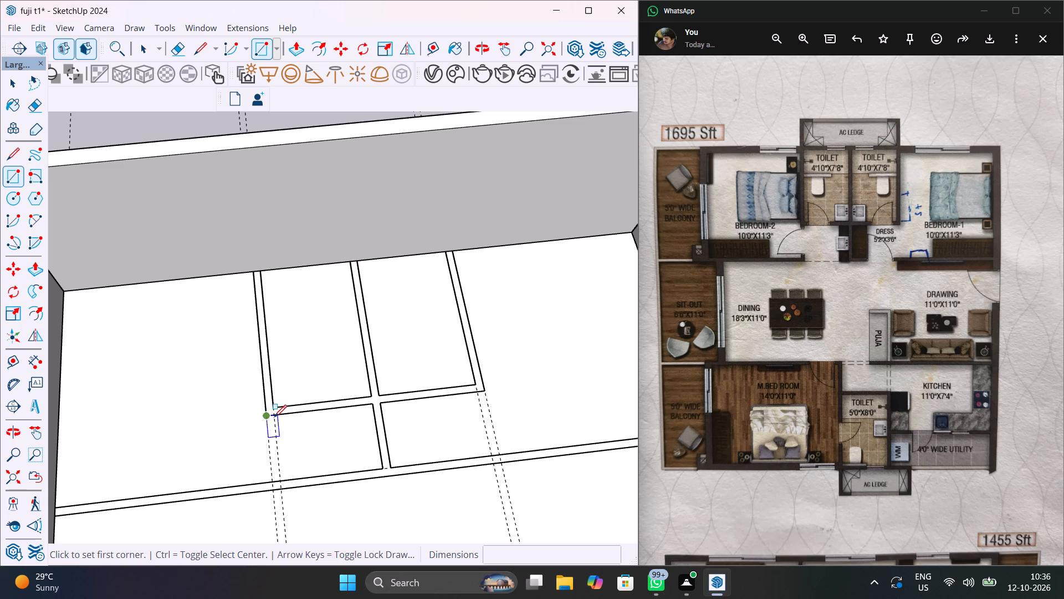
{"action": "left_click", "coordinate": [275, 417]}
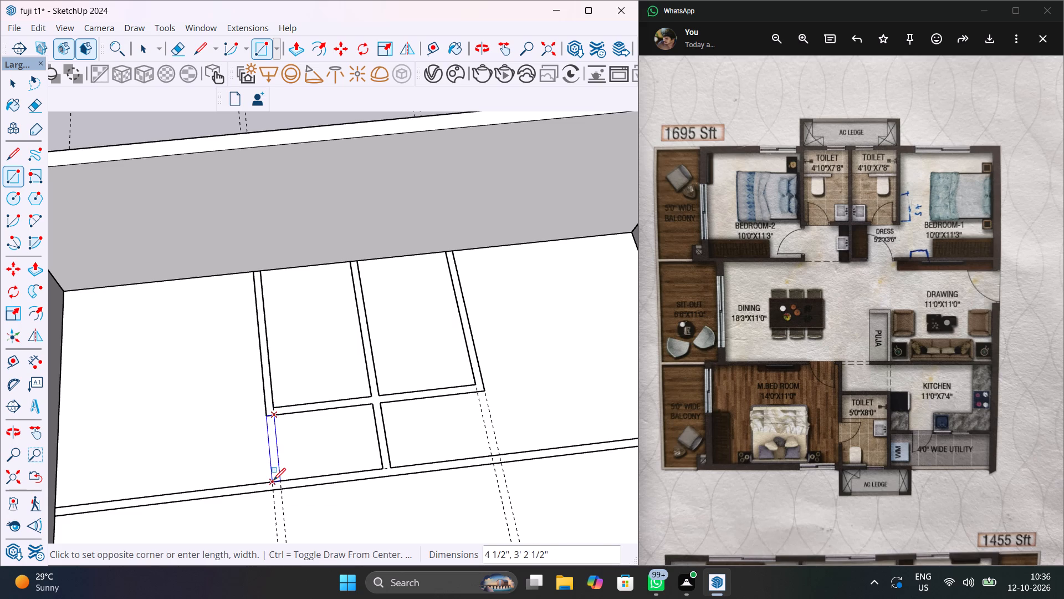
{"action": "left_click", "coordinate": [273, 480]}
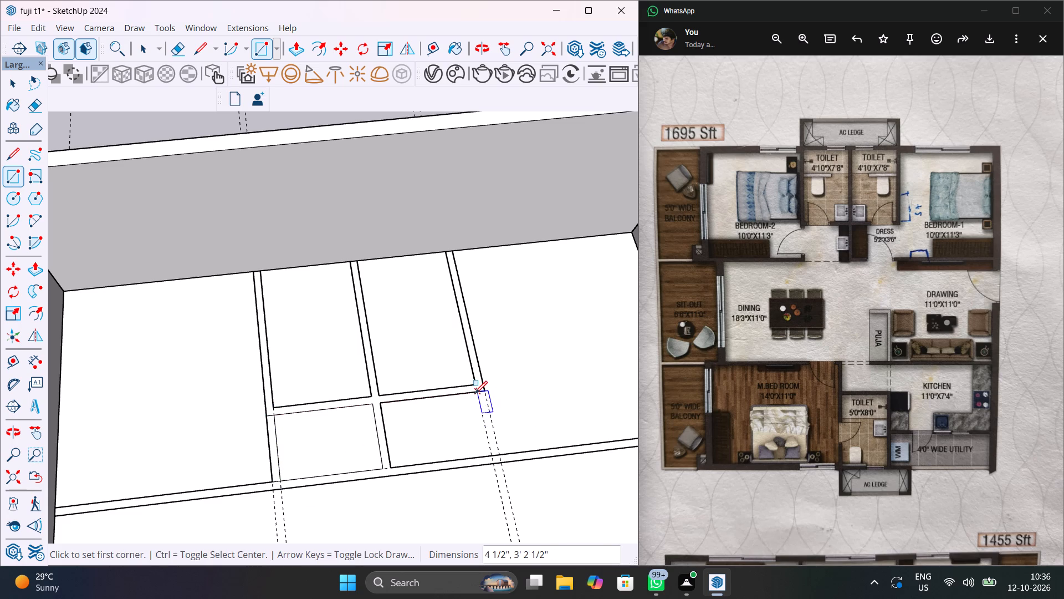
{"action": "left_click", "coordinate": [475, 393]}
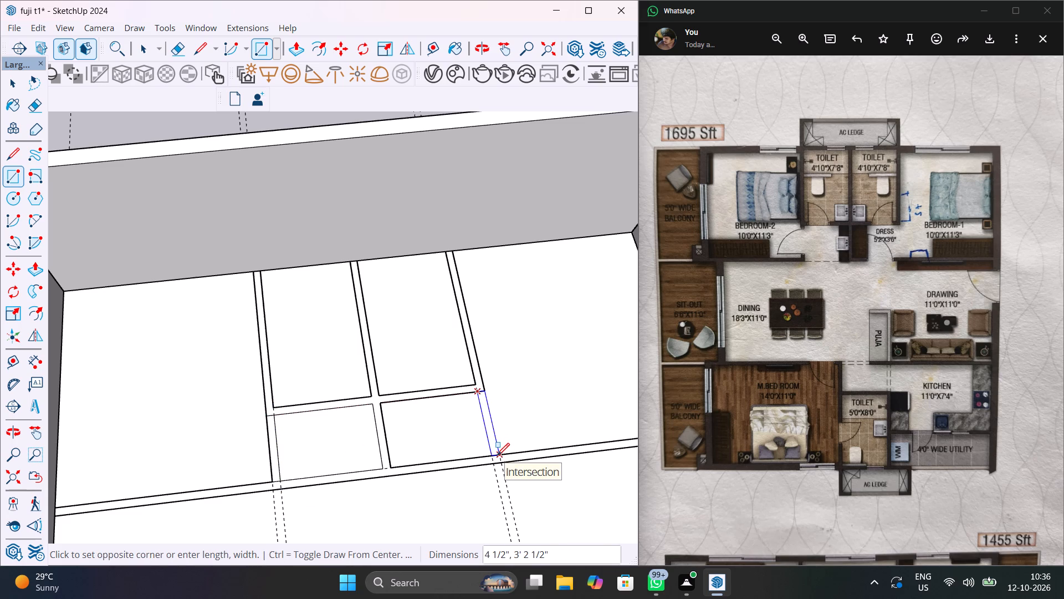
{"action": "left_click", "coordinate": [497, 455]}
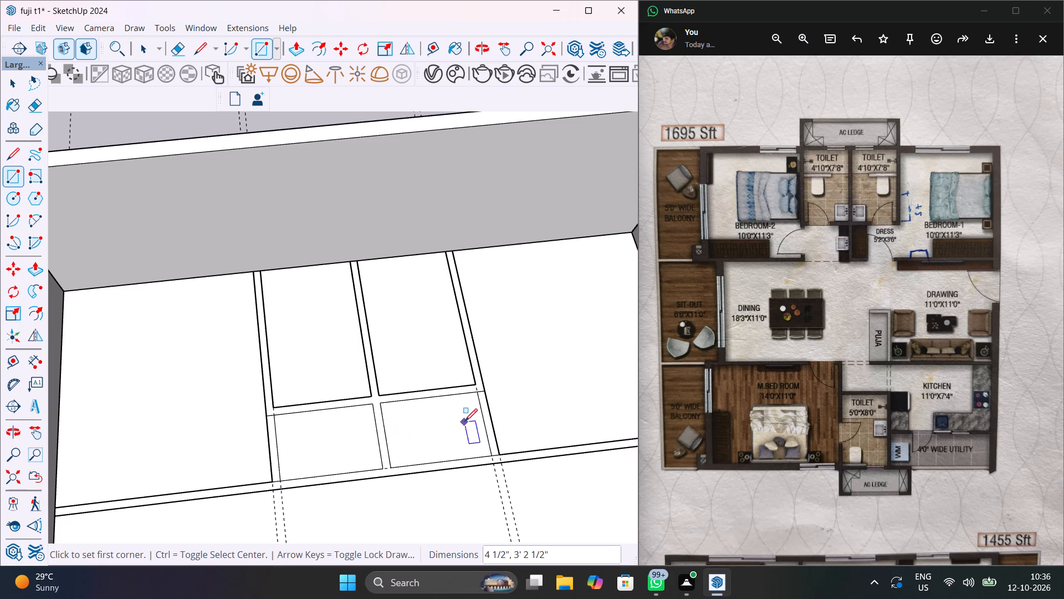
{"action": "key", "text": "space"}
Erase the leftover lines where both outer partitions meet the toilets' and bedrooms' front walls, and select the joined wall face.
{"action": "scroll", "coordinate": [477, 389], "scroll_direction": "up", "scroll_amount": 6}
{"action": "key", "text": "e"}
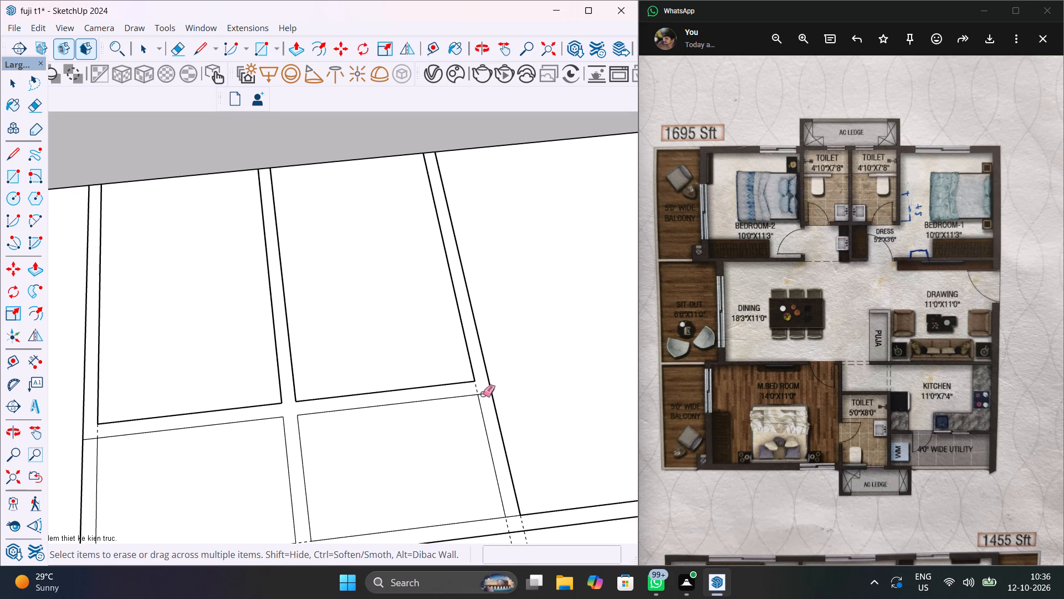
{"action": "left_click", "coordinate": [484, 394]}
{"action": "scroll", "coordinate": [478, 436], "scroll_direction": "down", "scroll_amount": 7}
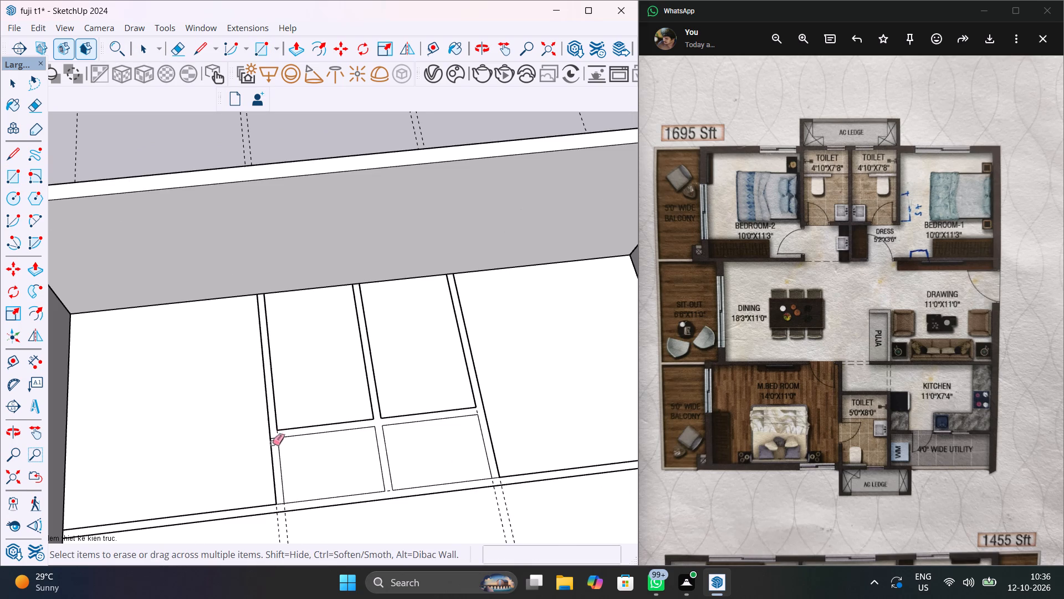
{"action": "scroll", "coordinate": [272, 443], "scroll_direction": "up", "scroll_amount": 6}
{"action": "left_click", "coordinate": [277, 434]}
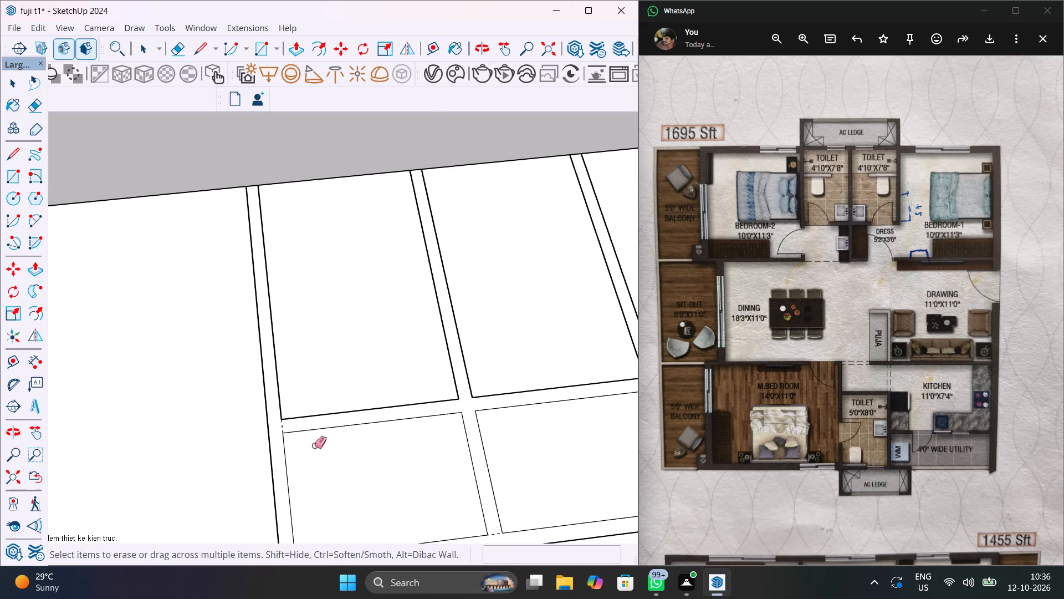
{"action": "scroll", "coordinate": [313, 452], "scroll_direction": "down", "scroll_amount": 6}
{"action": "scroll", "coordinate": [298, 520], "scroll_direction": "up", "scroll_amount": 13}
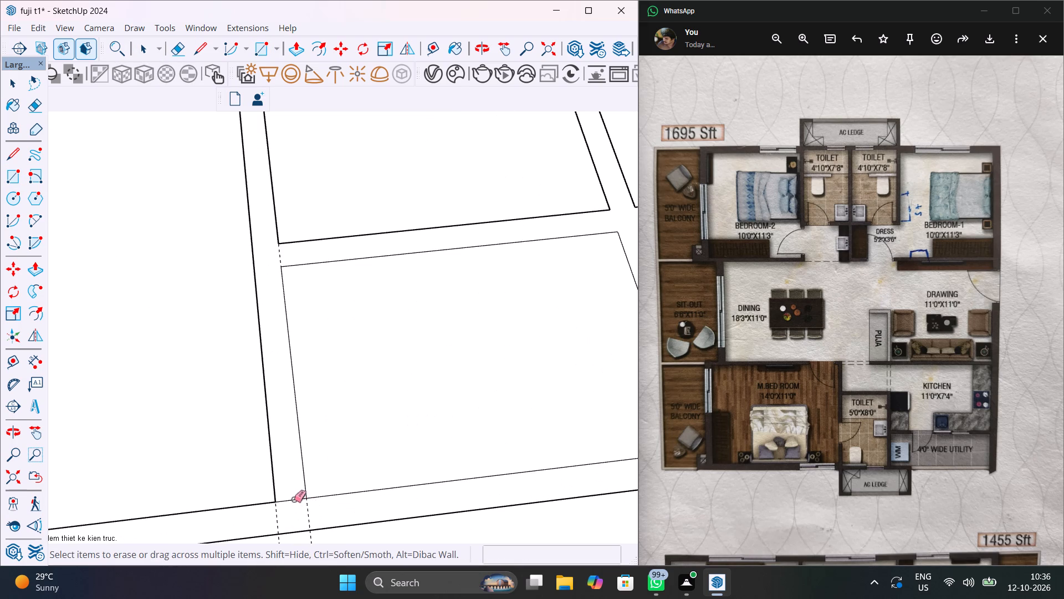
{"action": "left_click", "coordinate": [294, 499]}
{"action": "scroll", "coordinate": [298, 502], "scroll_direction": "down", "scroll_amount": 14}
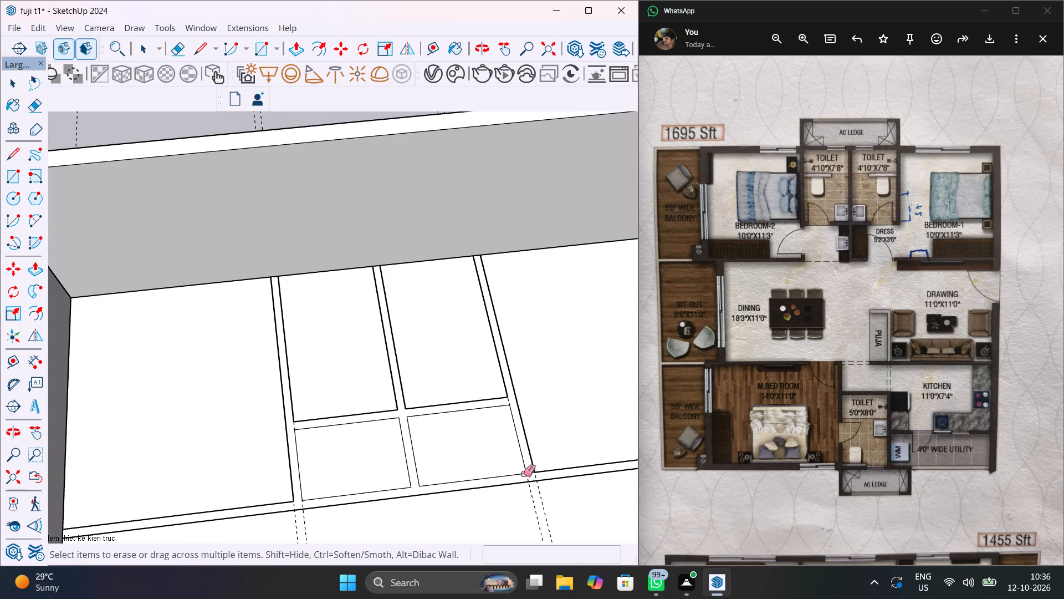
{"action": "scroll", "coordinate": [529, 466], "scroll_direction": "up", "scroll_amount": 6}
{"action": "left_click", "coordinate": [529, 479]}
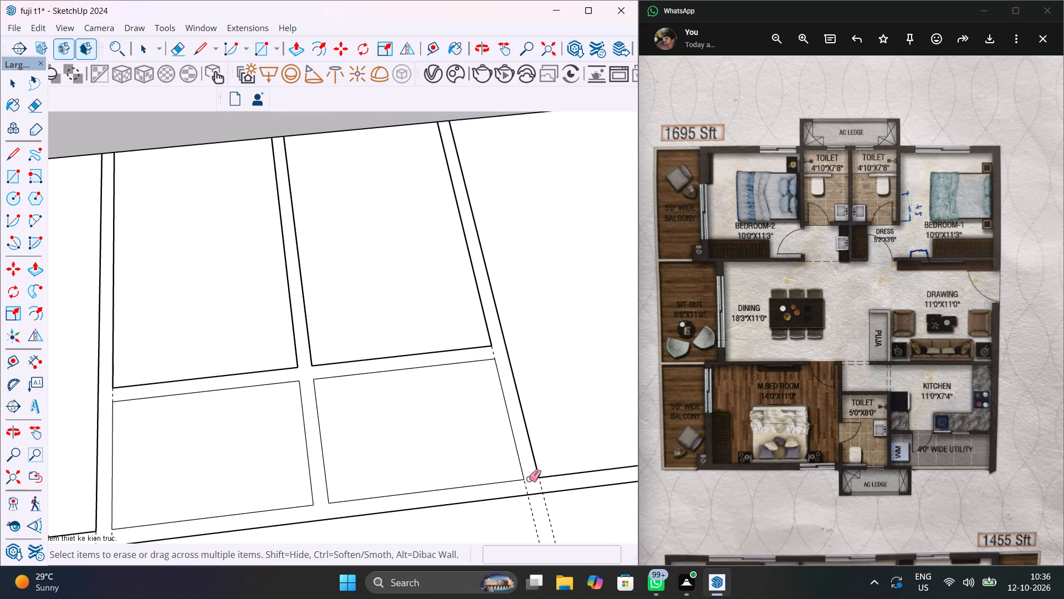
{"action": "key", "text": "space"}
{"action": "left_click", "coordinate": [528, 479]}
{"action": "scroll", "coordinate": [527, 480], "scroll_direction": "down", "scroll_amount": 7}
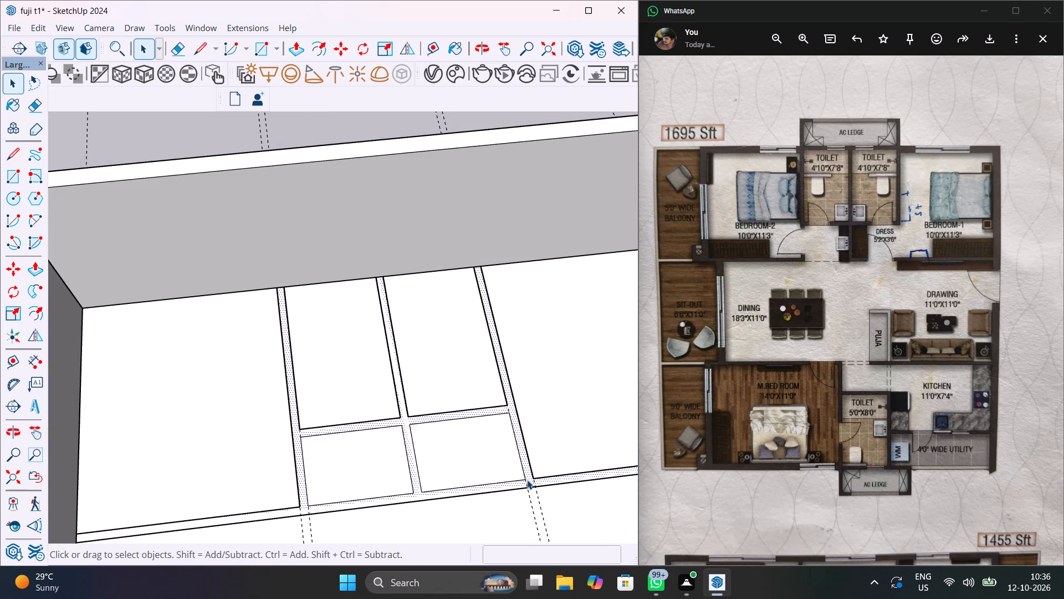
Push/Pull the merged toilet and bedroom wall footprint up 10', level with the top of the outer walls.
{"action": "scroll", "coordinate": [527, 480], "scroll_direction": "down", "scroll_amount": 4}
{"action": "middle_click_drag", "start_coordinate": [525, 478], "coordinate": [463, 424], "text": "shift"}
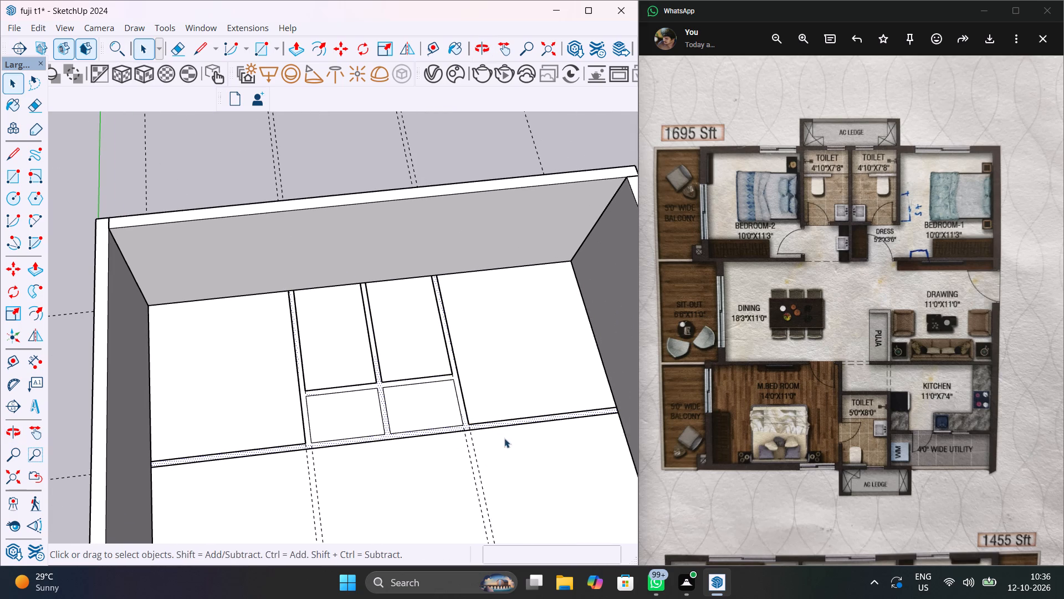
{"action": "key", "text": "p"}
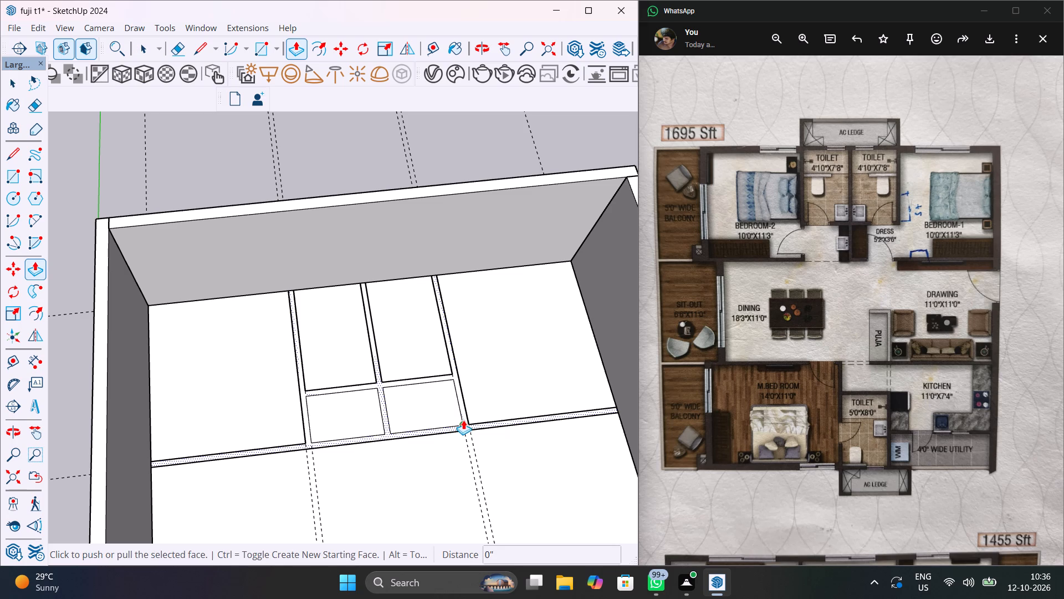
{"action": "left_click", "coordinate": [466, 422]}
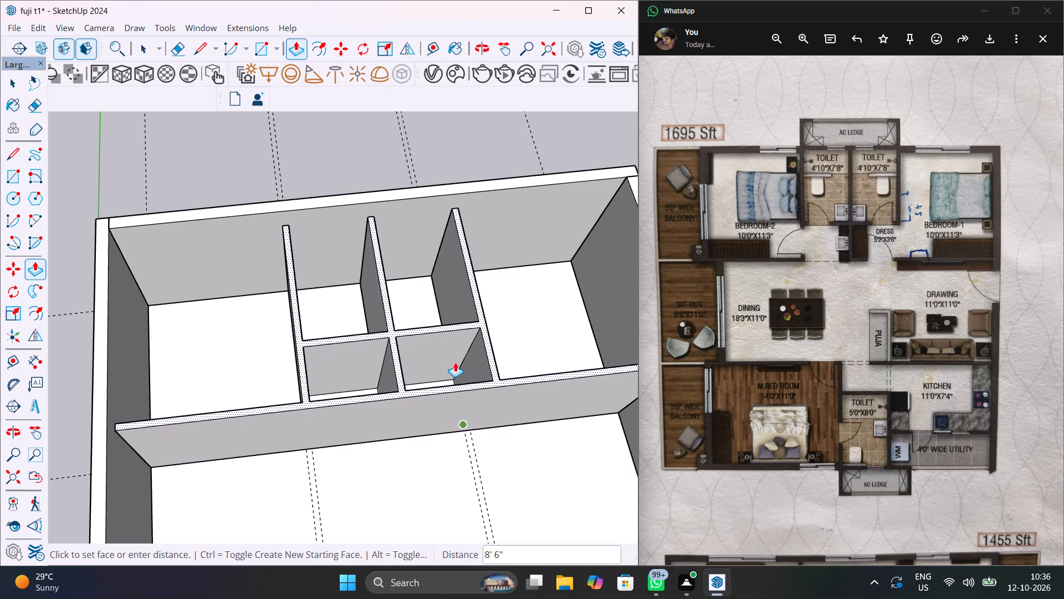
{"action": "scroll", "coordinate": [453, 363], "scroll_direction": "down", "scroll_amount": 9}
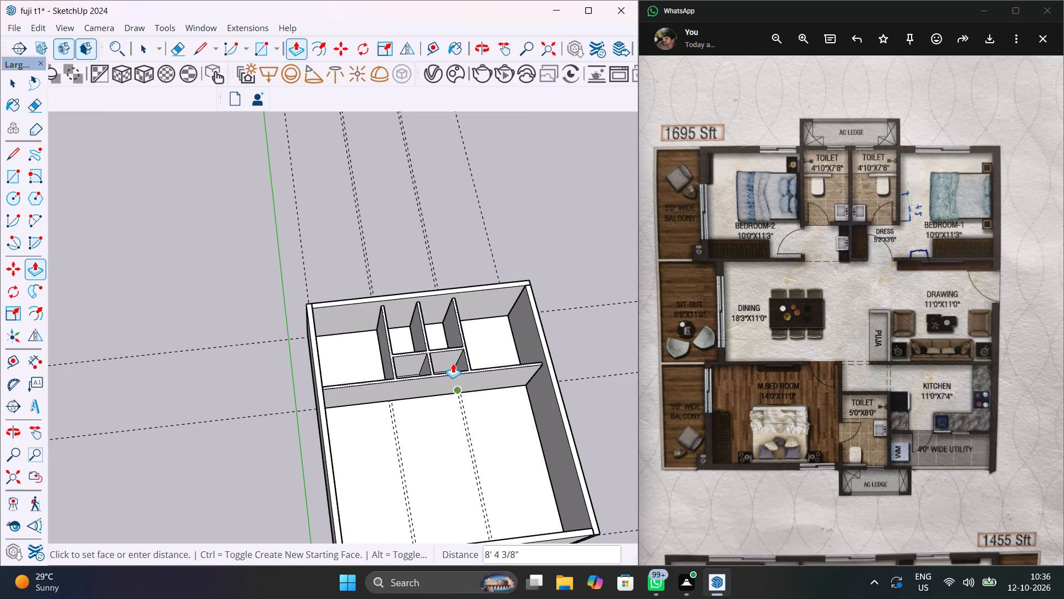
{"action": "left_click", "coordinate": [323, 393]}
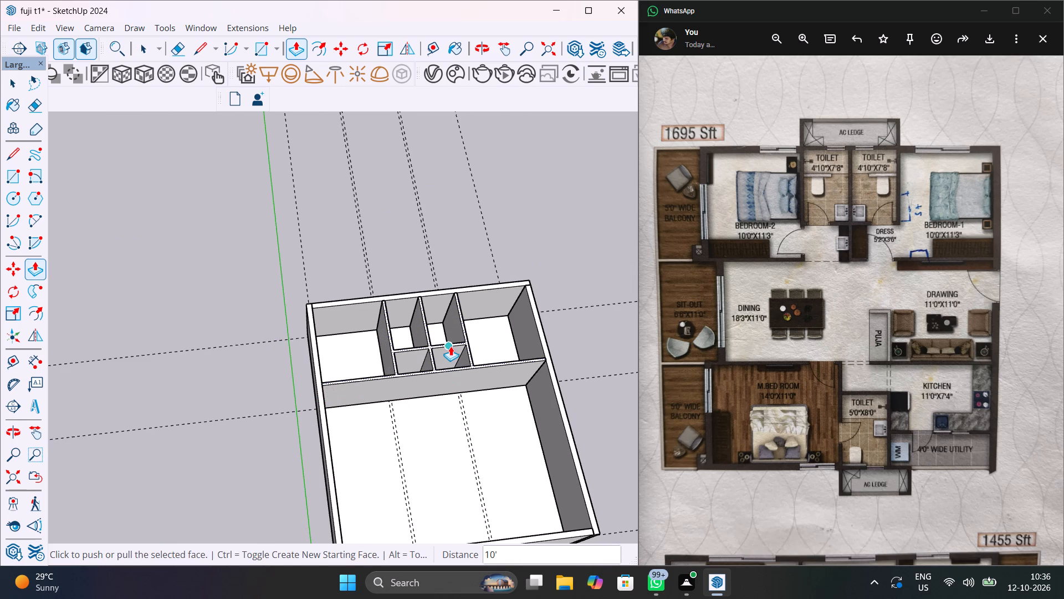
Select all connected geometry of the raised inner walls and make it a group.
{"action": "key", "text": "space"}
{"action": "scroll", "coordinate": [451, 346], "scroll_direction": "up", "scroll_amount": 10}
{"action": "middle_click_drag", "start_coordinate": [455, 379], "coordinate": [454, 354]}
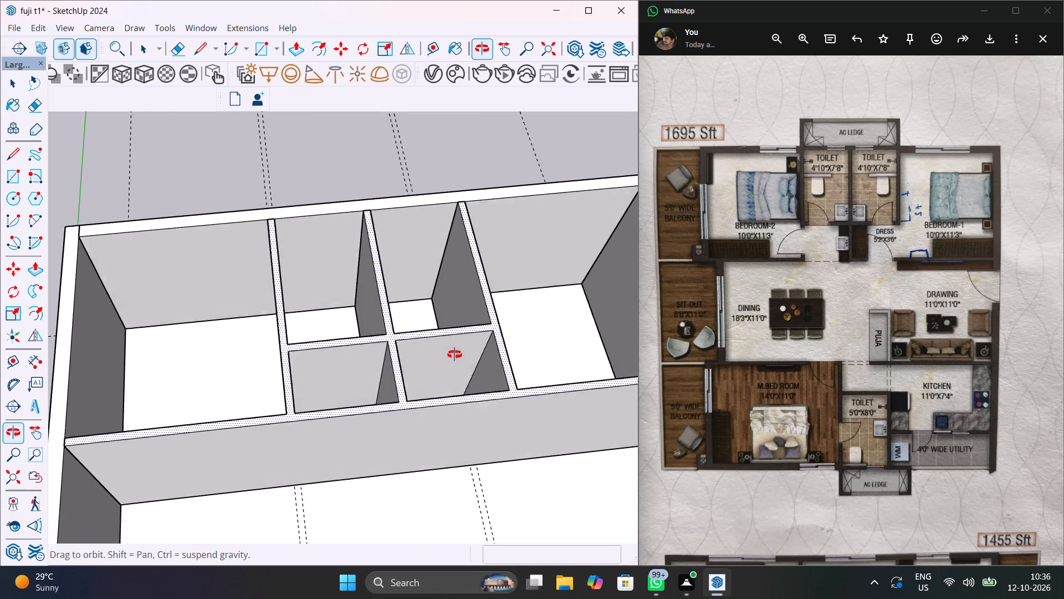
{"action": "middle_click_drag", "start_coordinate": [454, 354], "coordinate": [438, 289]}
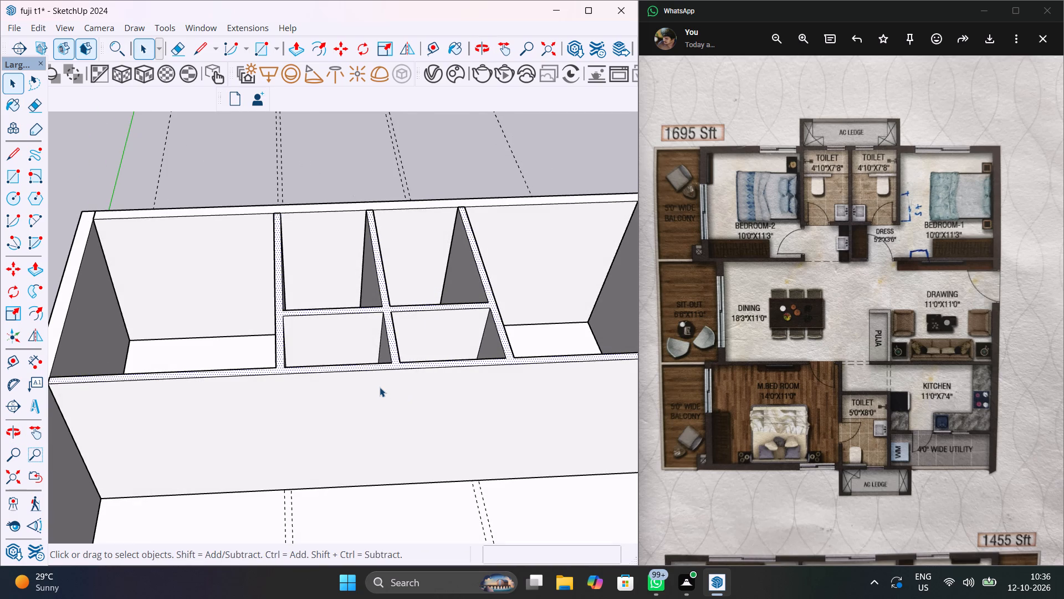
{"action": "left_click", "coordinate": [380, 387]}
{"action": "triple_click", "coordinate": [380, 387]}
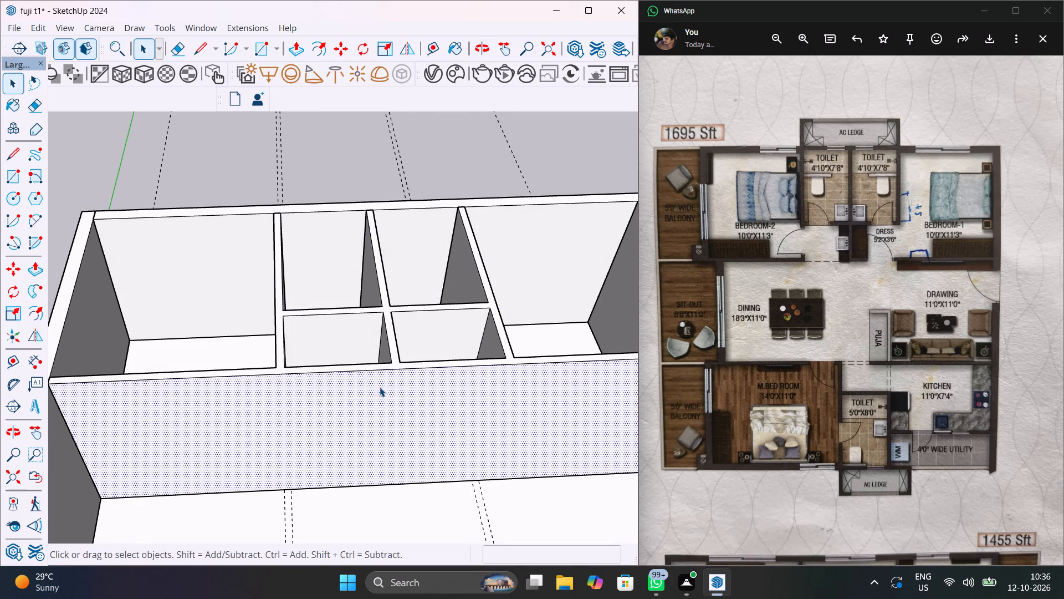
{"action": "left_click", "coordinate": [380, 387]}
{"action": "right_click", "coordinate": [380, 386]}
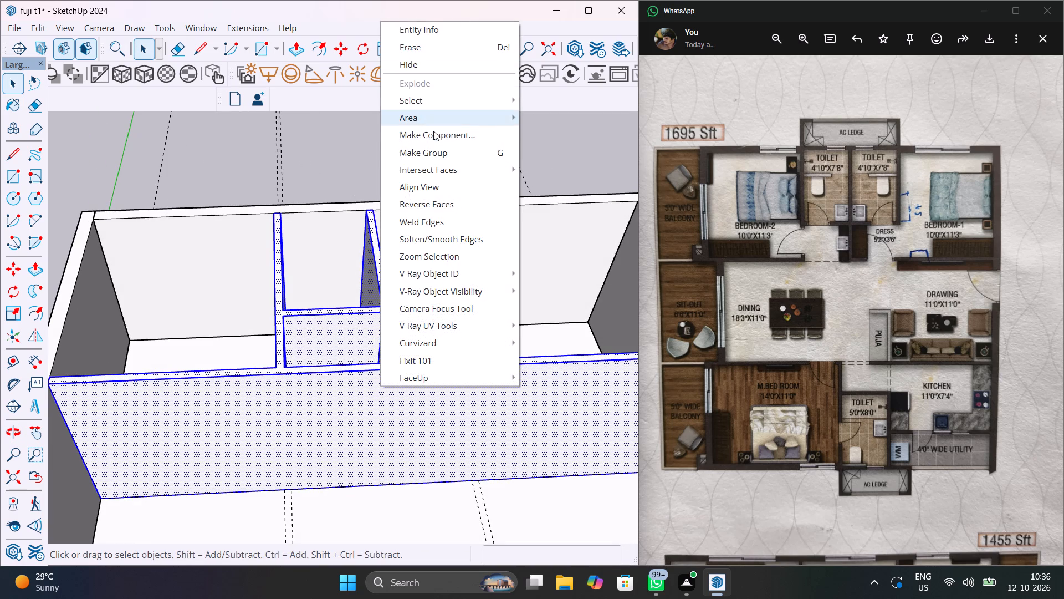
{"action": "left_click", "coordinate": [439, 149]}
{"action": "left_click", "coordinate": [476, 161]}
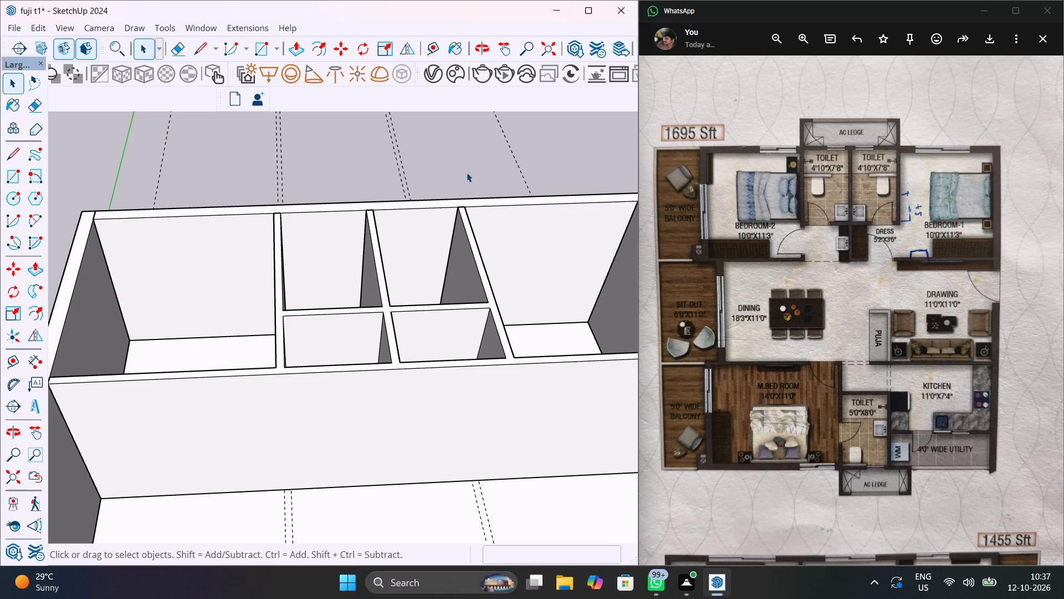
Open the inner wall group and examine the toilet partitions and bedrooms' front wall from several angles.
{"action": "double_click", "coordinate": [408, 379]}
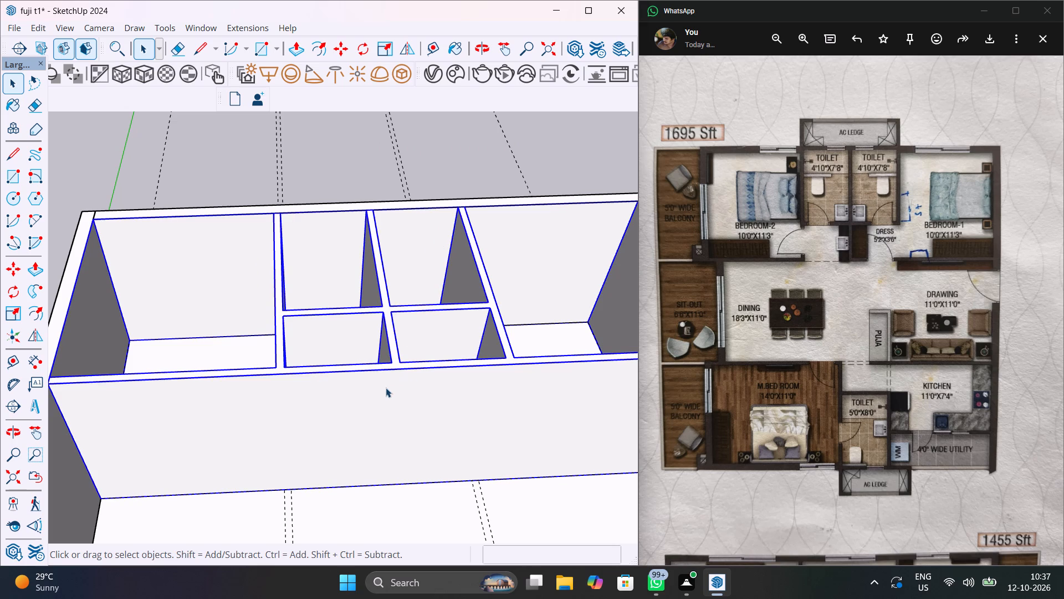
{"action": "double_click", "coordinate": [386, 388]}
{"action": "scroll", "coordinate": [385, 388], "scroll_direction": "up", "scroll_amount": 7}
{"action": "scroll", "coordinate": [382, 390], "scroll_direction": "down", "scroll_amount": 7}
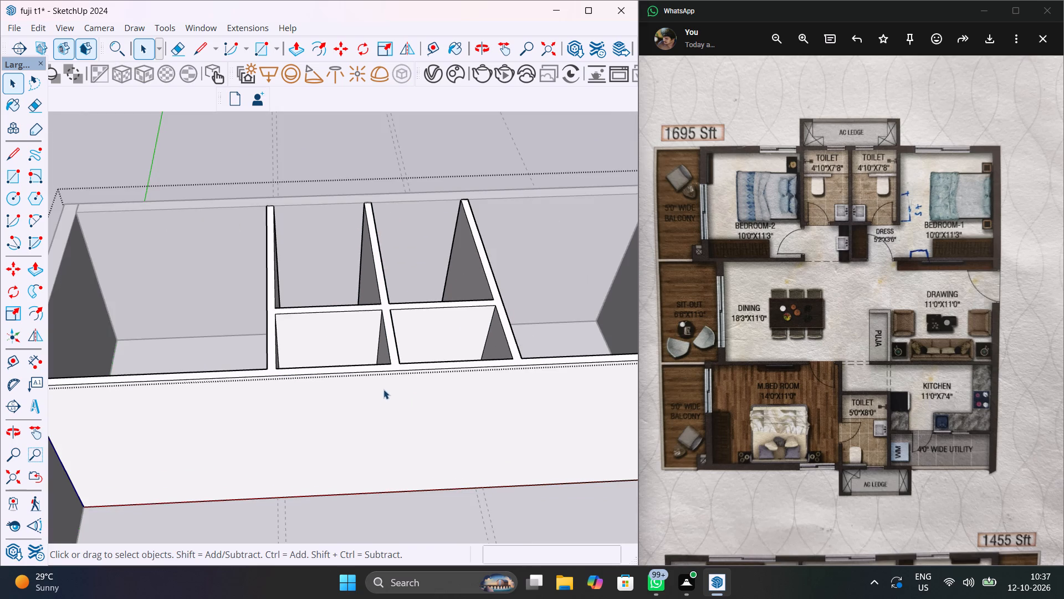
{"action": "middle_click_drag", "start_coordinate": [401, 396], "coordinate": [426, 410]}
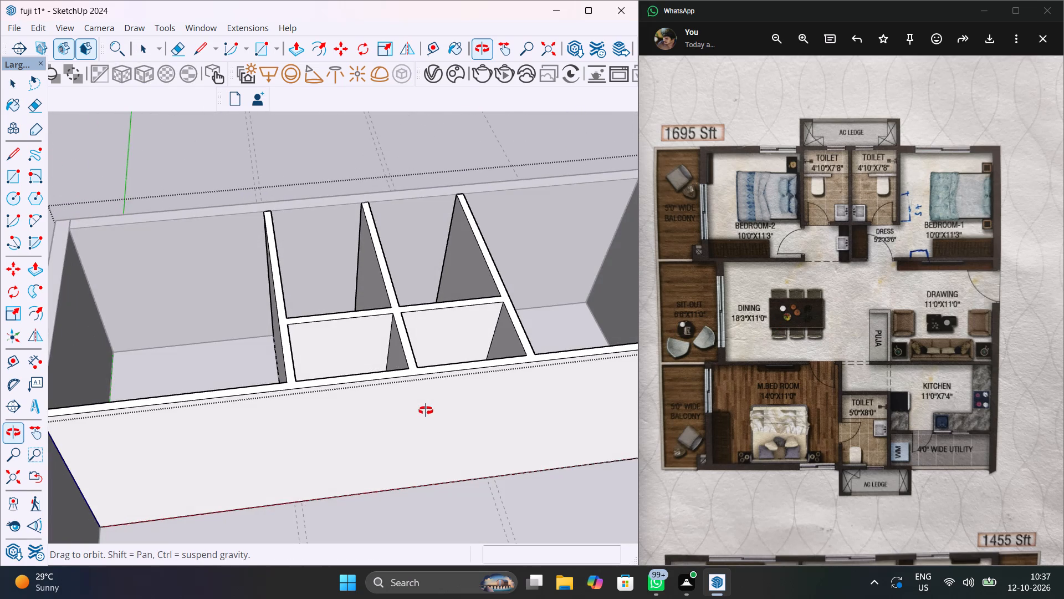
{"action": "middle_click_drag", "start_coordinate": [426, 410], "coordinate": [400, 343]}
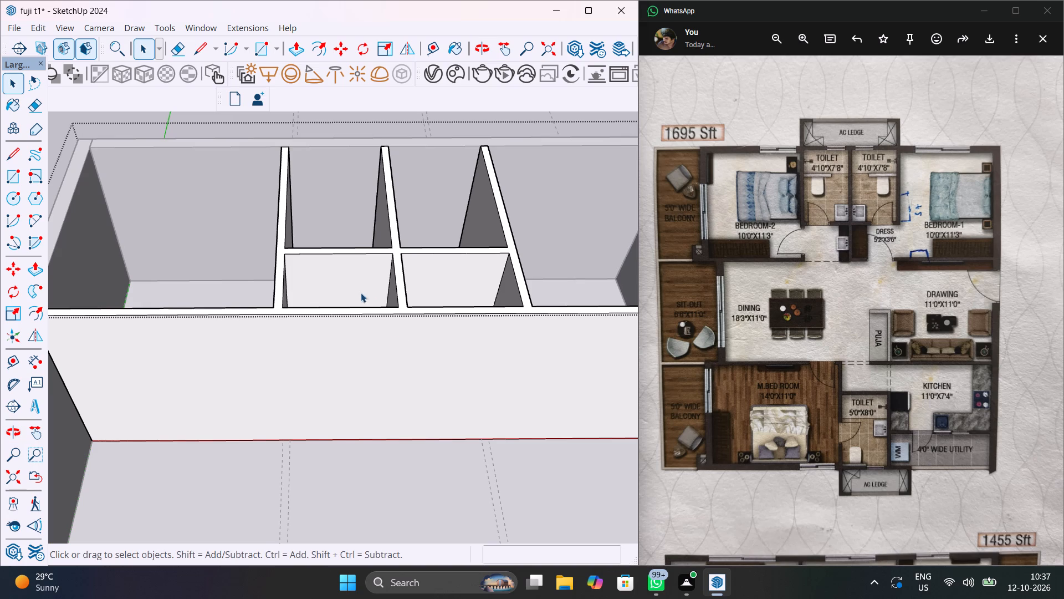
{"action": "scroll", "coordinate": [304, 291], "scroll_direction": "up", "scroll_amount": 6}
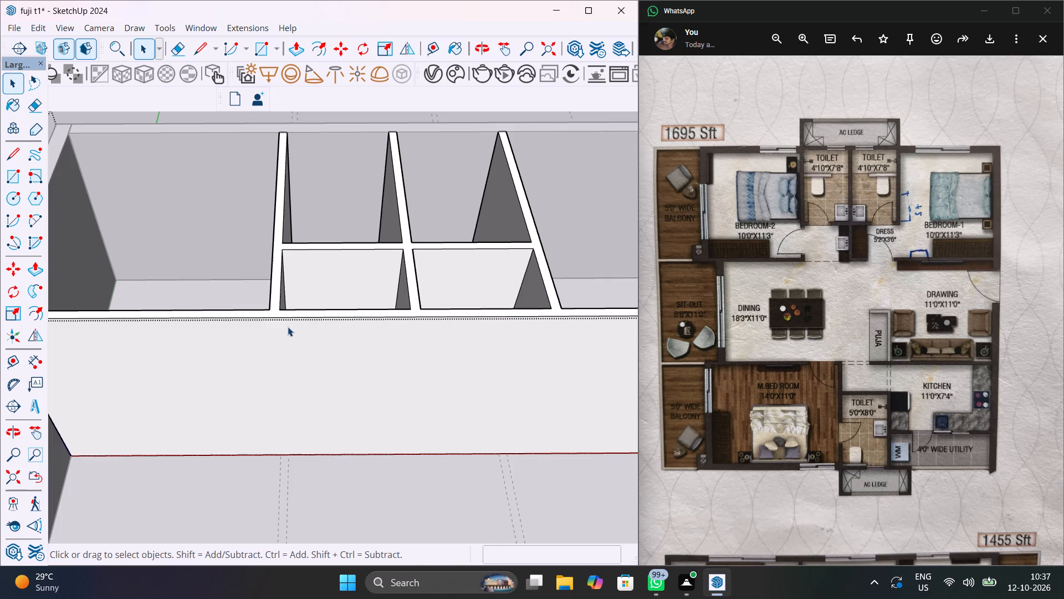
{"action": "scroll", "coordinate": [299, 301], "scroll_direction": "up", "scroll_amount": 5}
{"action": "middle_click_drag", "start_coordinate": [287, 333], "coordinate": [718, 362]}
{"action": "middle_click_drag", "start_coordinate": [233, 296], "coordinate": [375, 293]}
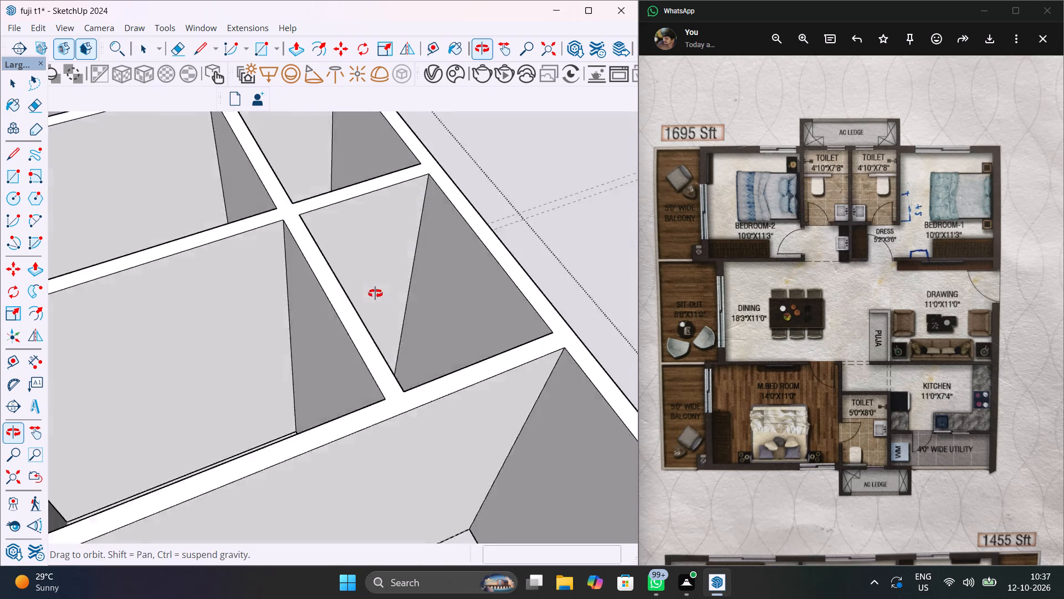
{"action": "middle_click_drag", "start_coordinate": [375, 293], "coordinate": [448, 271]}
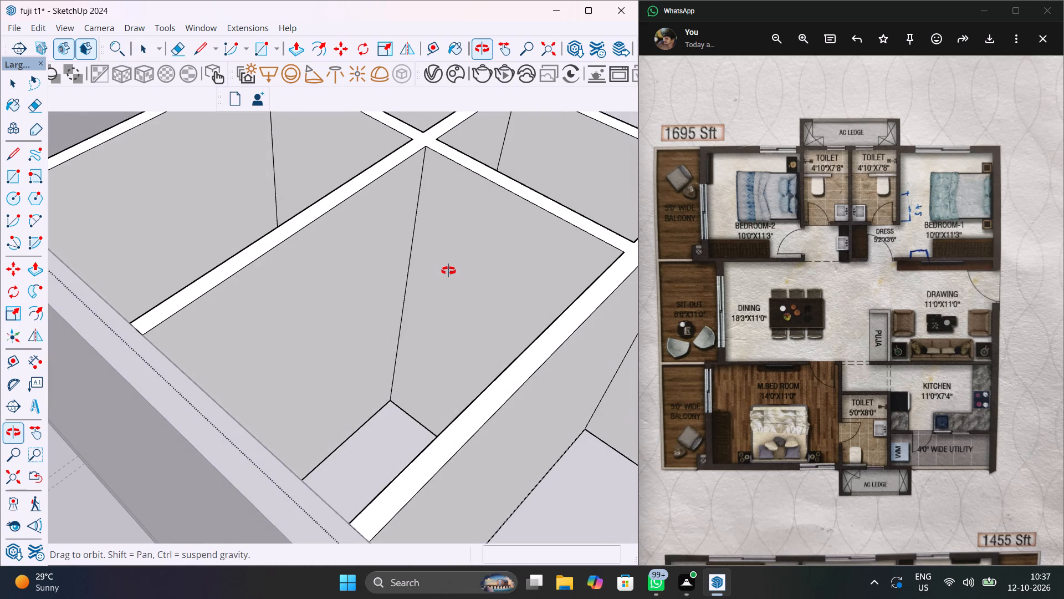
{"action": "middle_click_drag", "start_coordinate": [448, 271], "coordinate": [351, 275]}
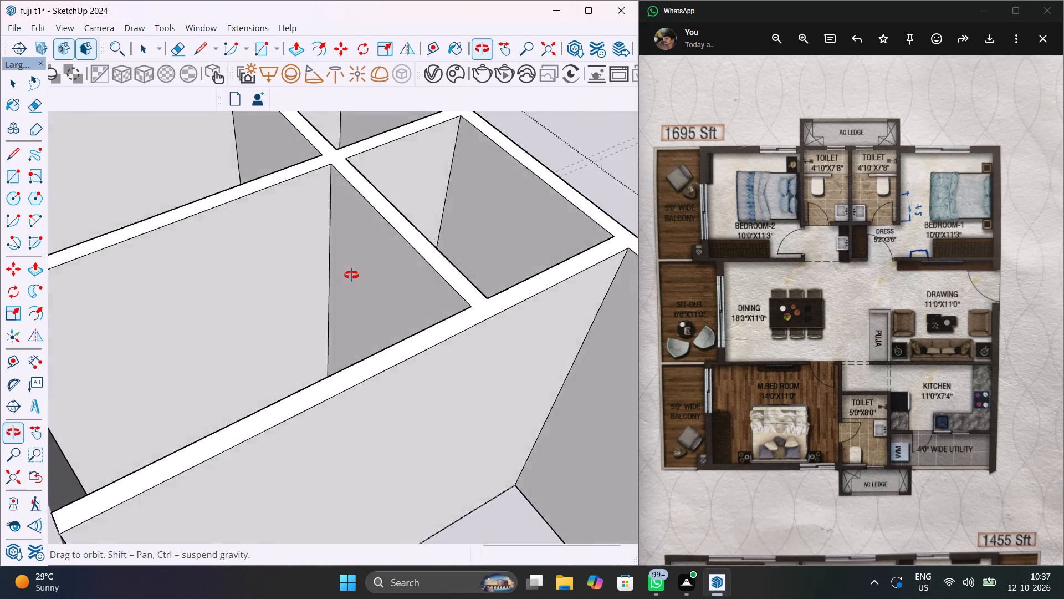
{"action": "middle_click_drag", "start_coordinate": [351, 275], "coordinate": [260, 310]}
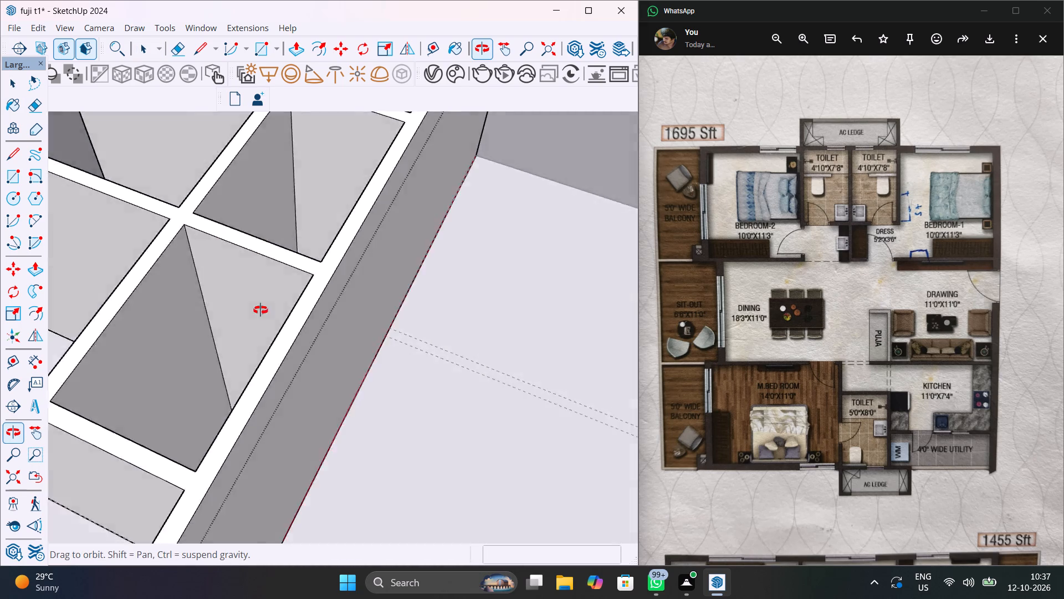
{"action": "middle_click_drag", "start_coordinate": [260, 310], "coordinate": [165, 300]}
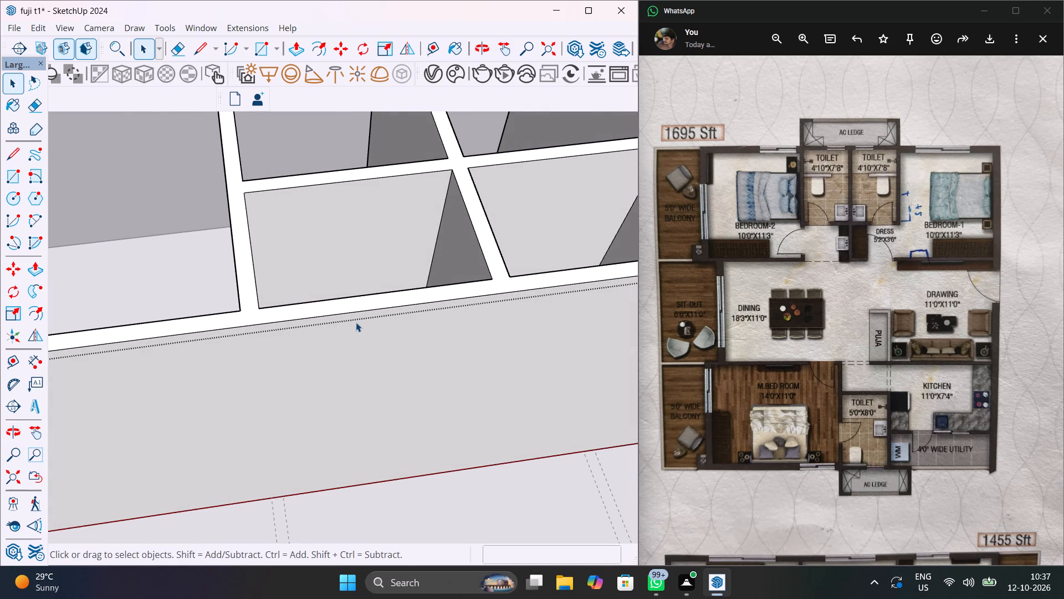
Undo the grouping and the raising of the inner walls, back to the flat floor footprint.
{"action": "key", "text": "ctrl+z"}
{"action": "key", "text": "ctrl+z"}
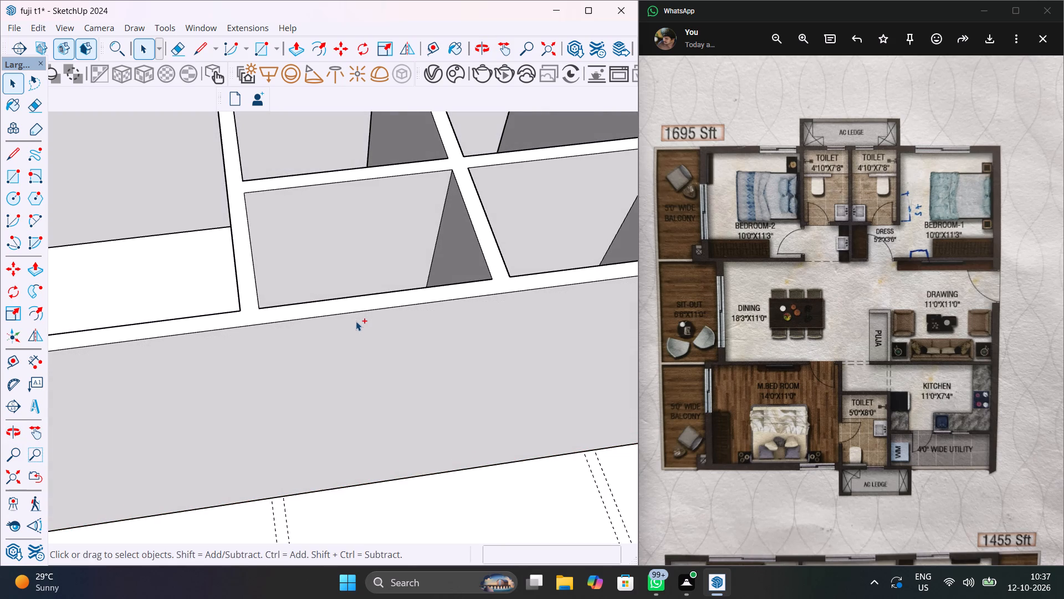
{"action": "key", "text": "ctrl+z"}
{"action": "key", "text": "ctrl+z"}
Undo the erasures where the outer partitions meet the toilets' and bedrooms' front walls, keeping both partition extension rectangles.
{"action": "scroll", "coordinate": [369, 359], "scroll_direction": "down", "scroll_amount": 5}
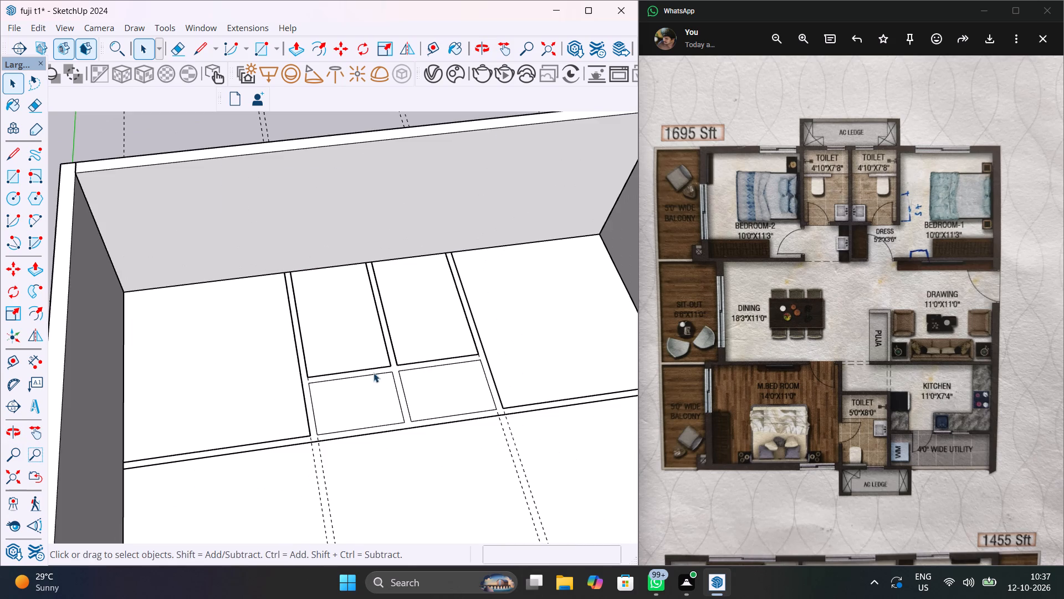
{"action": "scroll", "coordinate": [406, 429], "scroll_direction": "up", "scroll_amount": 10}
{"action": "middle_click_drag", "start_coordinate": [406, 429], "coordinate": [380, 379], "text": "shift"}
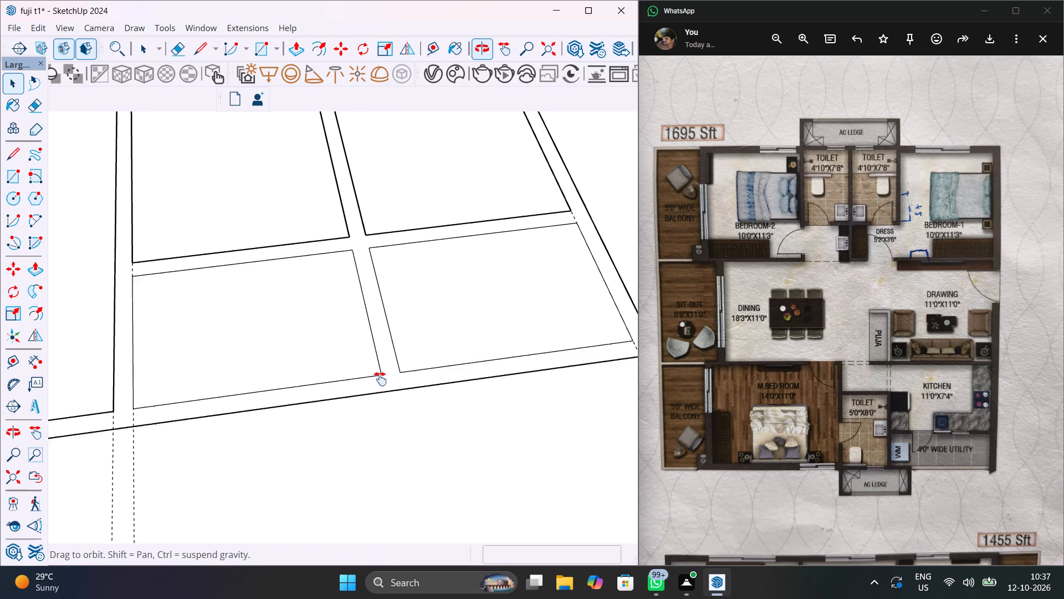
{"action": "middle_click_drag", "start_coordinate": [380, 379], "coordinate": [349, 433], "text": "shift"}
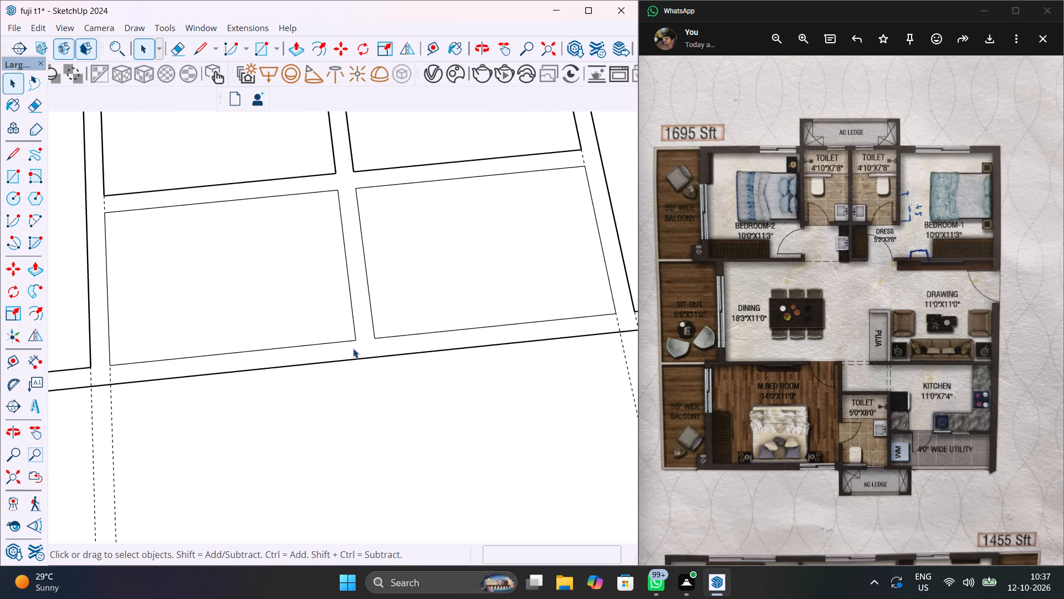
{"action": "key", "text": "ctrl+z"}
{"action": "key", "text": "ctrl+z"}
{"action": "key", "text": "ctrl+z"}
{"action": "key", "text": "ctrl+z"}
{"action": "key", "text": "ctrl+z"}
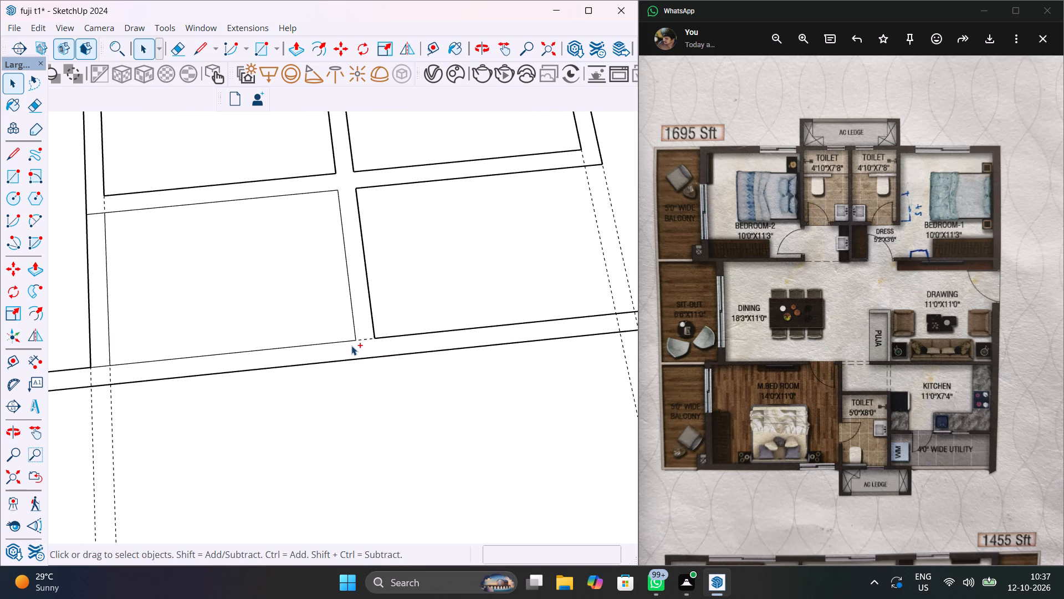
{"action": "key", "text": "ctrl+y"}
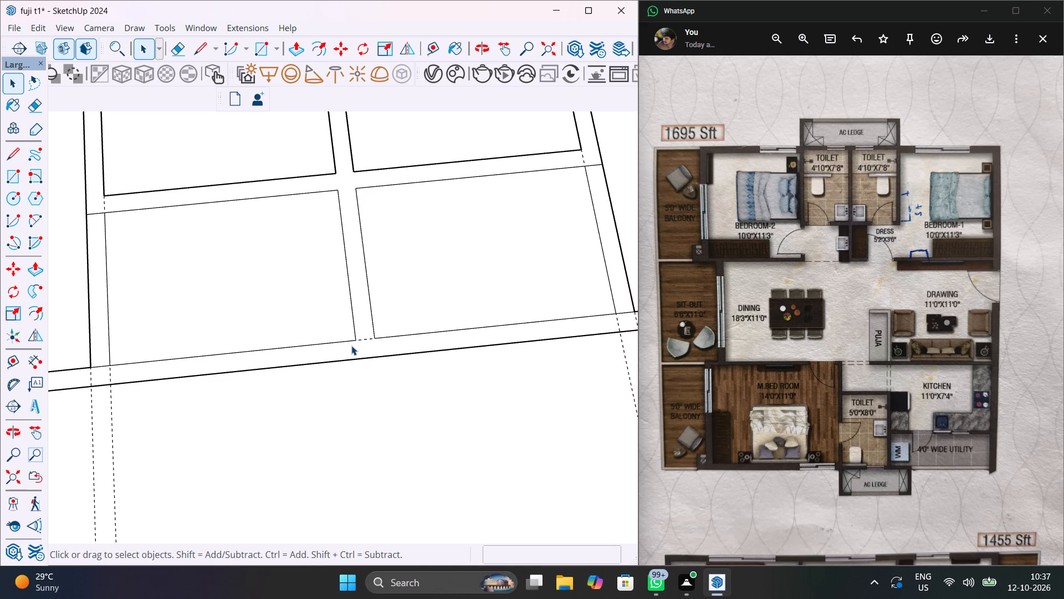
Draw a 4 1/2" line closing the middle partition's end along the inner edge of the bedrooms' front wall.
{"action": "scroll", "coordinate": [367, 334], "scroll_direction": "up", "scroll_amount": 5}
{"action": "scroll", "coordinate": [367, 334], "scroll_direction": "down", "scroll_amount": 4}
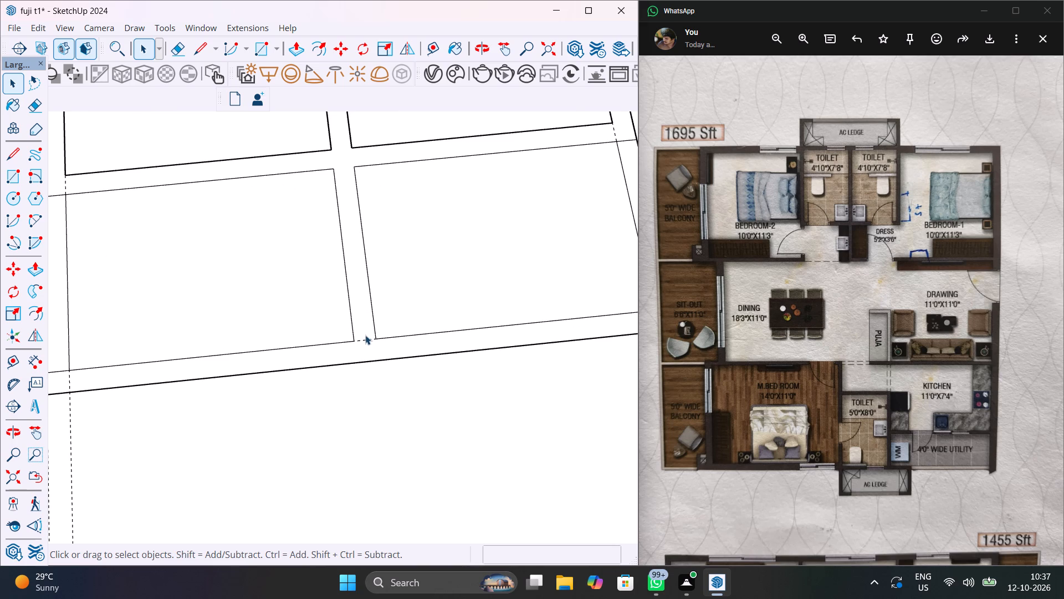
{"action": "key", "text": "l"}
{"action": "left_click", "coordinate": [354, 340]}
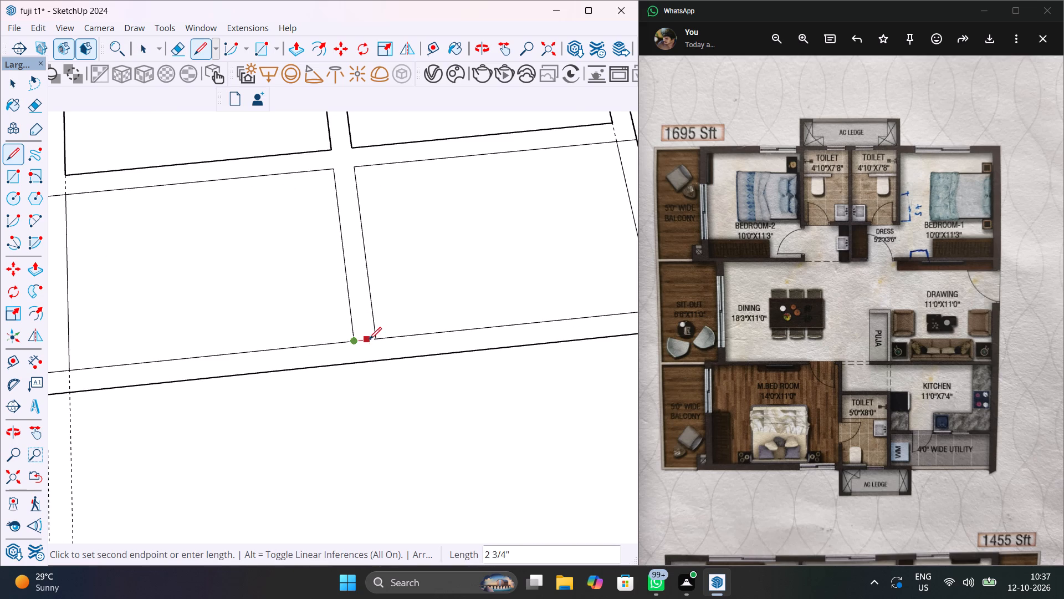
{"action": "left_click", "coordinate": [376, 339]}
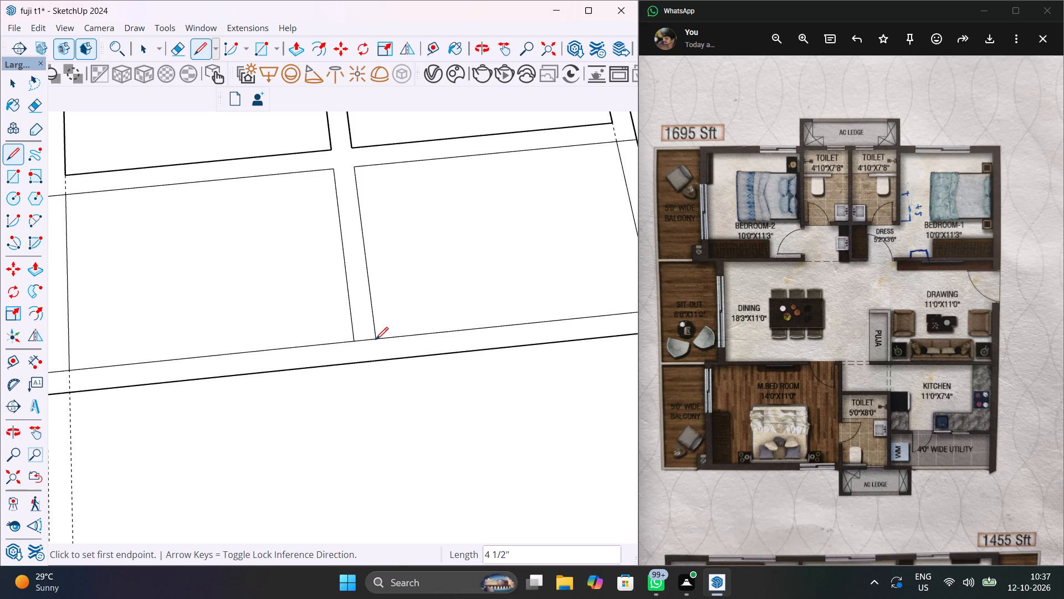
{"action": "key", "text": "space"}
Draw a 4 1/2" line across the bedrooms' front wall, continuing the left outer partition's inner edge.
{"action": "scroll", "coordinate": [350, 349], "scroll_direction": "down", "scroll_amount": 4}
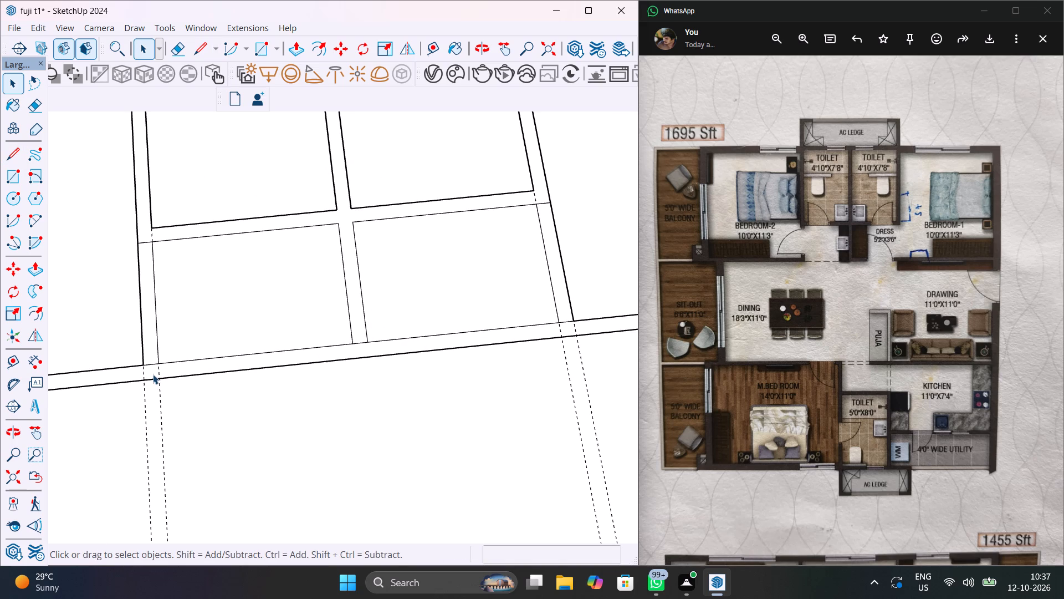
{"action": "scroll", "coordinate": [153, 374], "scroll_direction": "up", "scroll_amount": 6}
{"action": "key", "text": "l"}
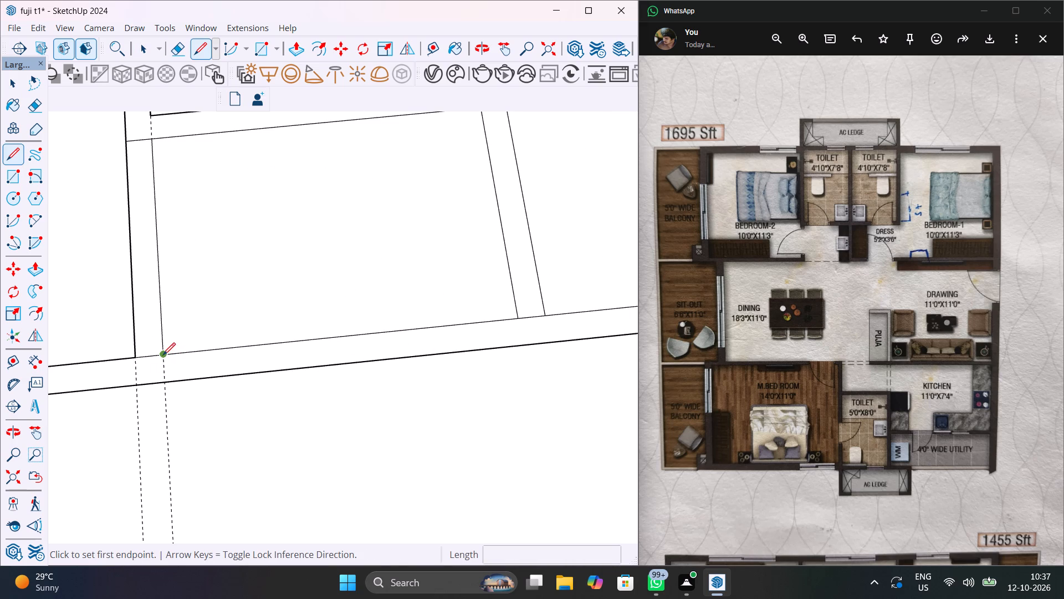
{"action": "left_click", "coordinate": [165, 358]}
{"action": "left_click", "coordinate": [167, 384]}
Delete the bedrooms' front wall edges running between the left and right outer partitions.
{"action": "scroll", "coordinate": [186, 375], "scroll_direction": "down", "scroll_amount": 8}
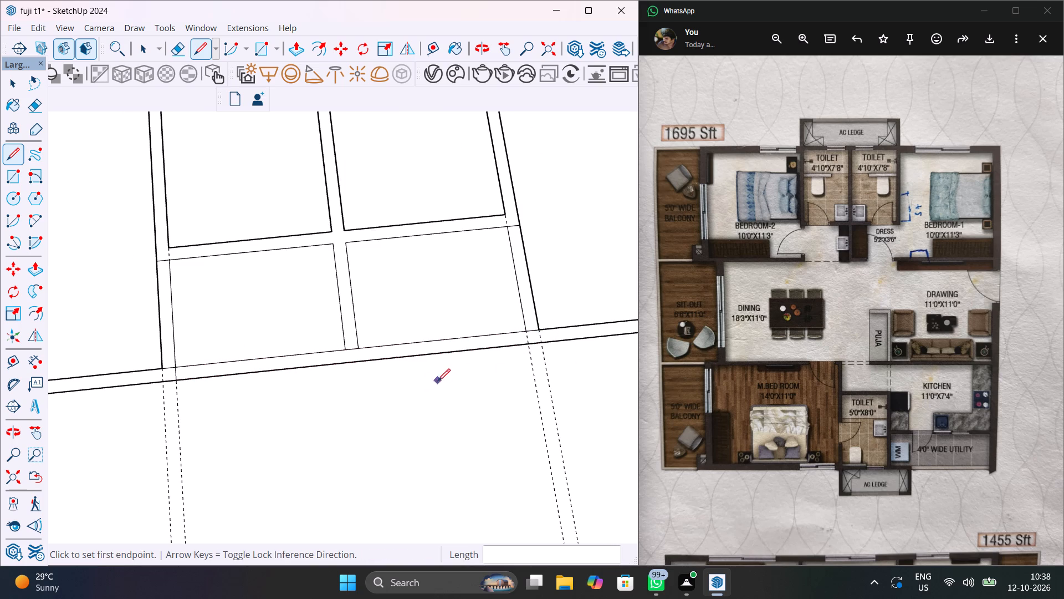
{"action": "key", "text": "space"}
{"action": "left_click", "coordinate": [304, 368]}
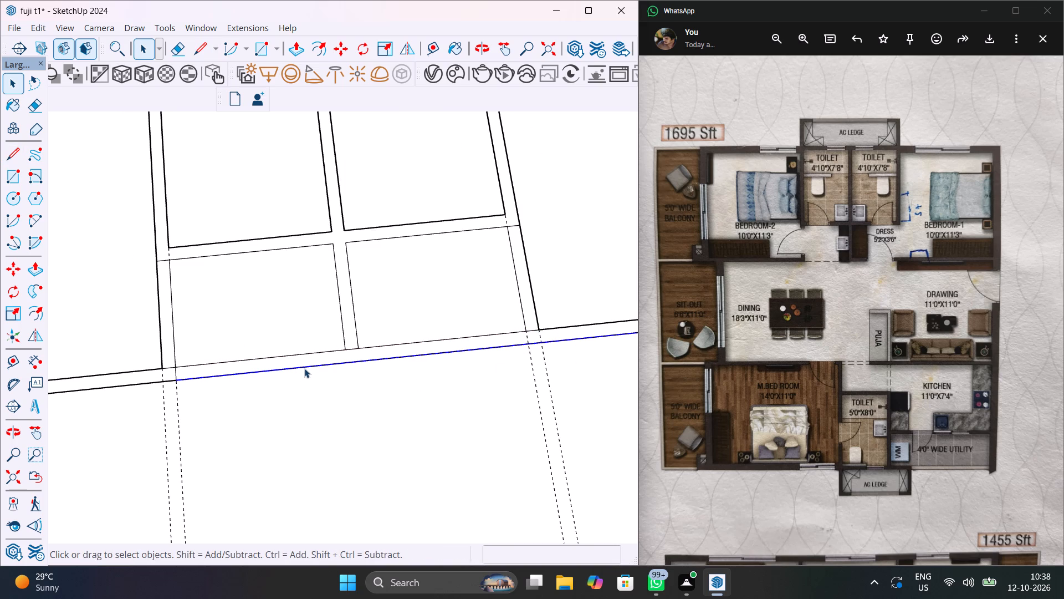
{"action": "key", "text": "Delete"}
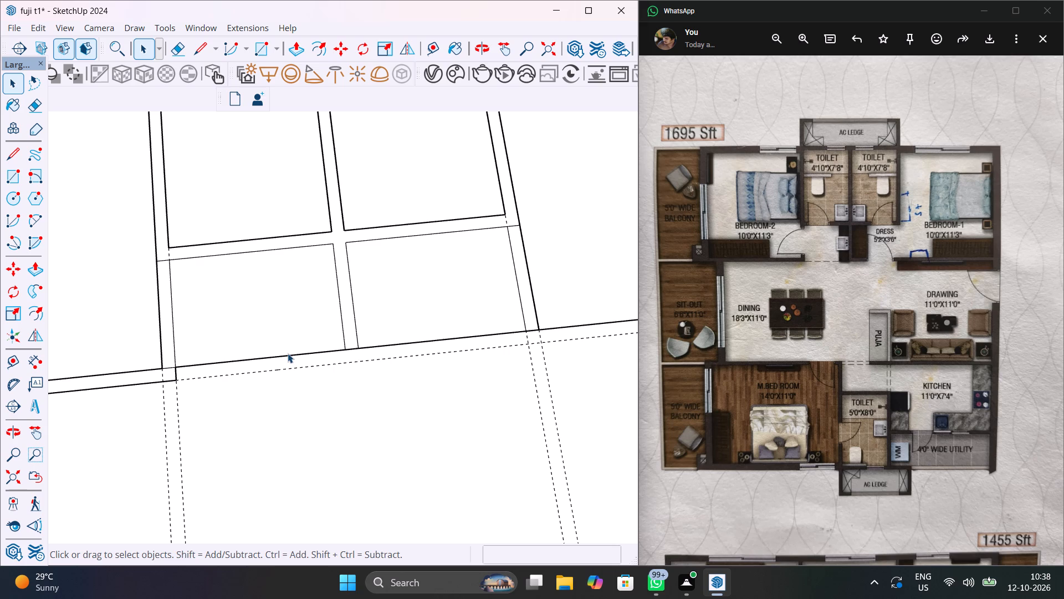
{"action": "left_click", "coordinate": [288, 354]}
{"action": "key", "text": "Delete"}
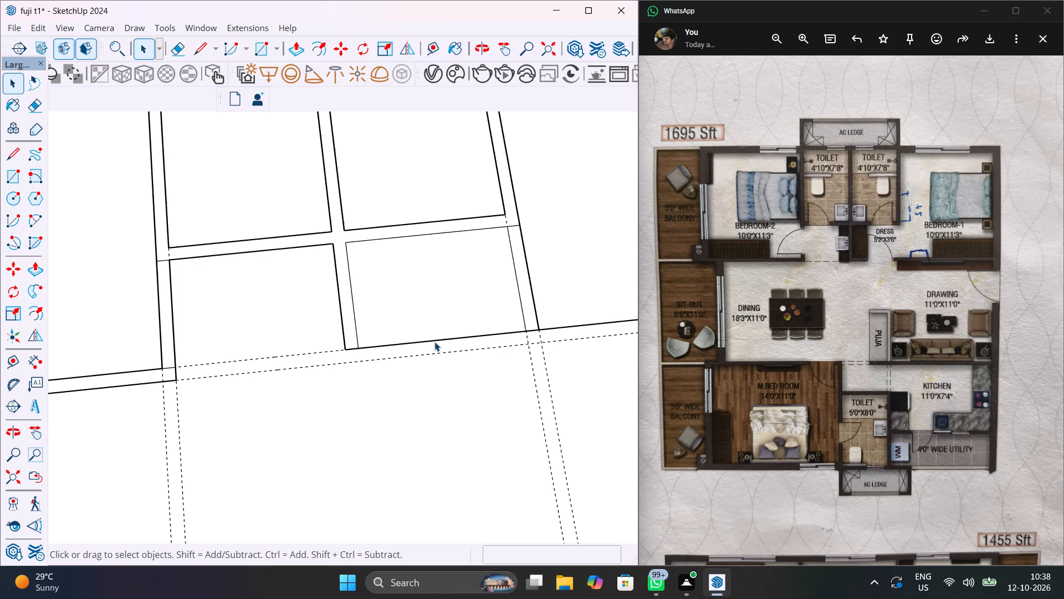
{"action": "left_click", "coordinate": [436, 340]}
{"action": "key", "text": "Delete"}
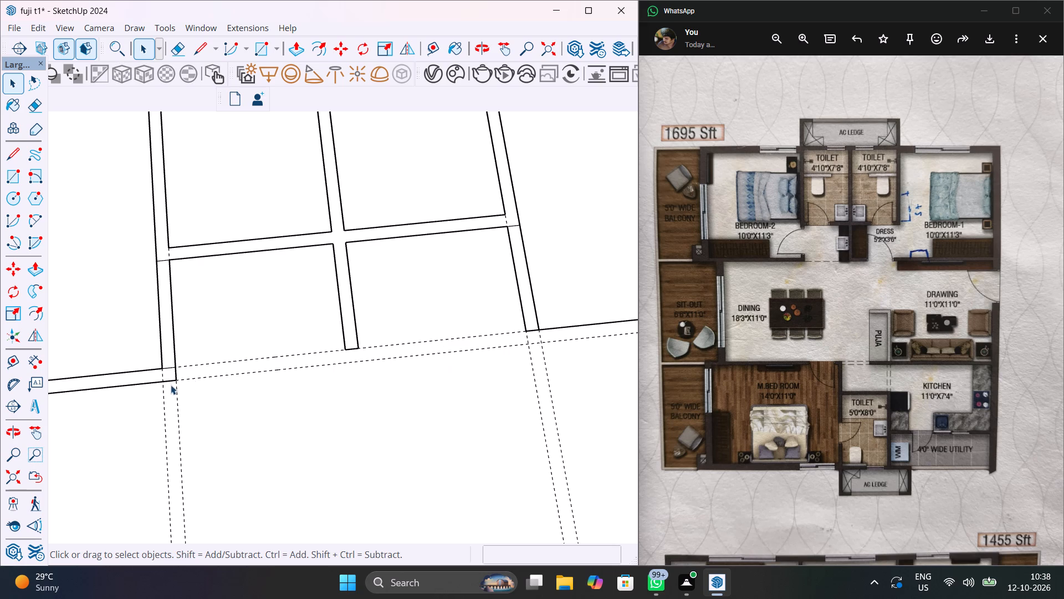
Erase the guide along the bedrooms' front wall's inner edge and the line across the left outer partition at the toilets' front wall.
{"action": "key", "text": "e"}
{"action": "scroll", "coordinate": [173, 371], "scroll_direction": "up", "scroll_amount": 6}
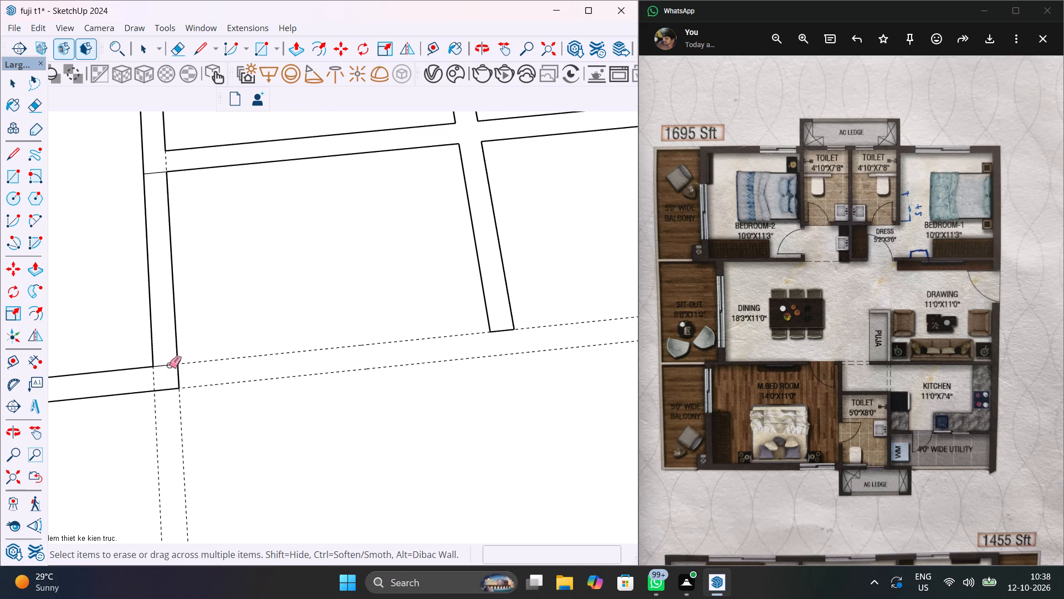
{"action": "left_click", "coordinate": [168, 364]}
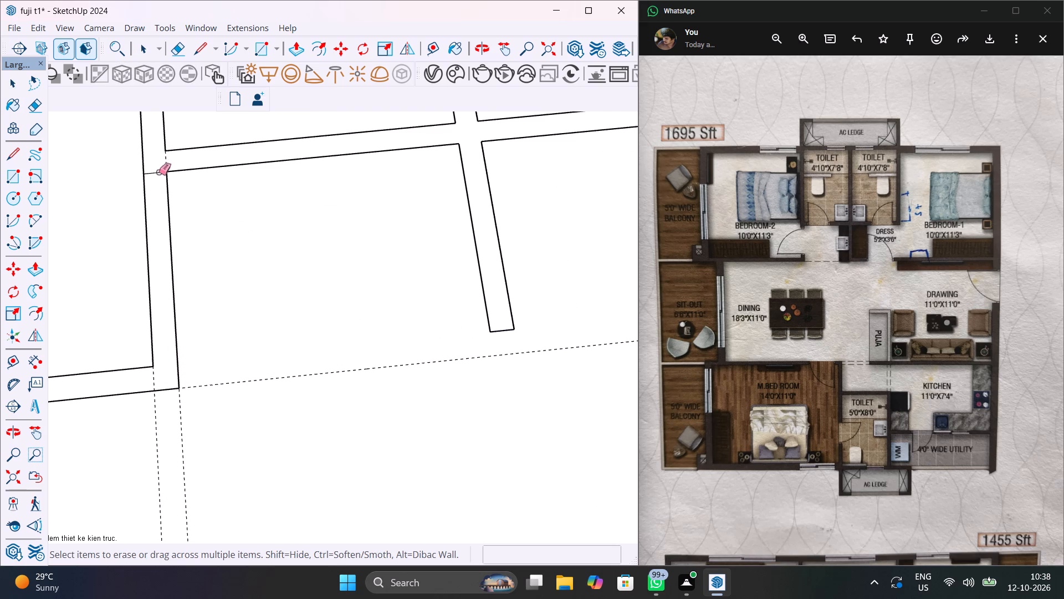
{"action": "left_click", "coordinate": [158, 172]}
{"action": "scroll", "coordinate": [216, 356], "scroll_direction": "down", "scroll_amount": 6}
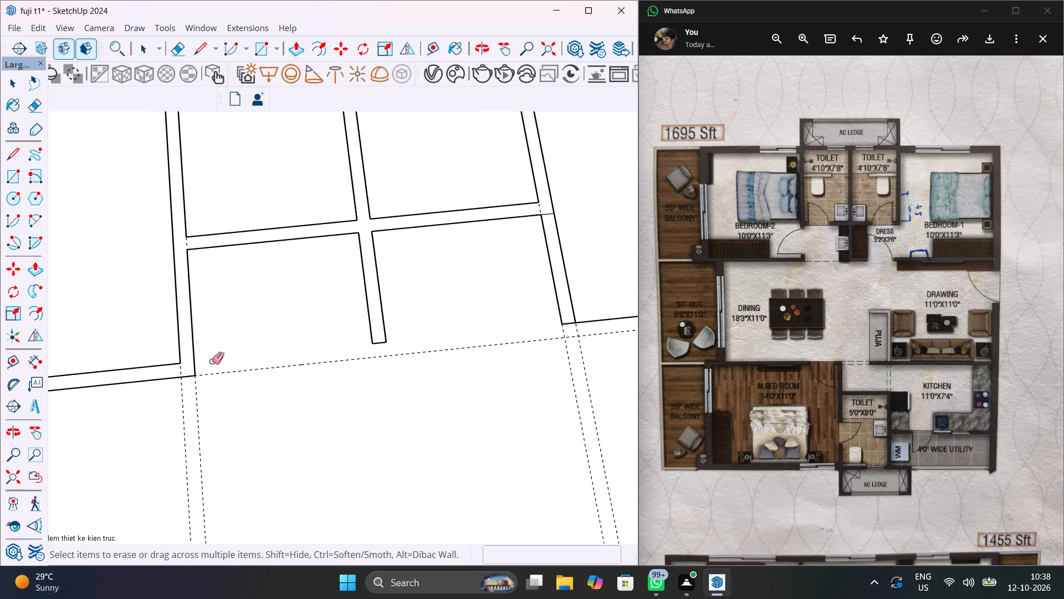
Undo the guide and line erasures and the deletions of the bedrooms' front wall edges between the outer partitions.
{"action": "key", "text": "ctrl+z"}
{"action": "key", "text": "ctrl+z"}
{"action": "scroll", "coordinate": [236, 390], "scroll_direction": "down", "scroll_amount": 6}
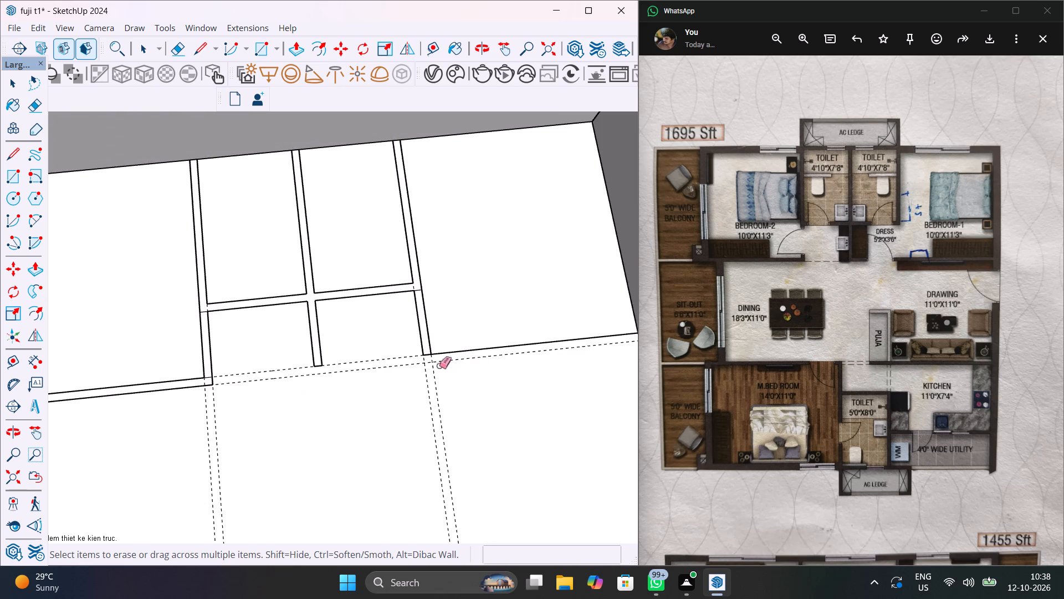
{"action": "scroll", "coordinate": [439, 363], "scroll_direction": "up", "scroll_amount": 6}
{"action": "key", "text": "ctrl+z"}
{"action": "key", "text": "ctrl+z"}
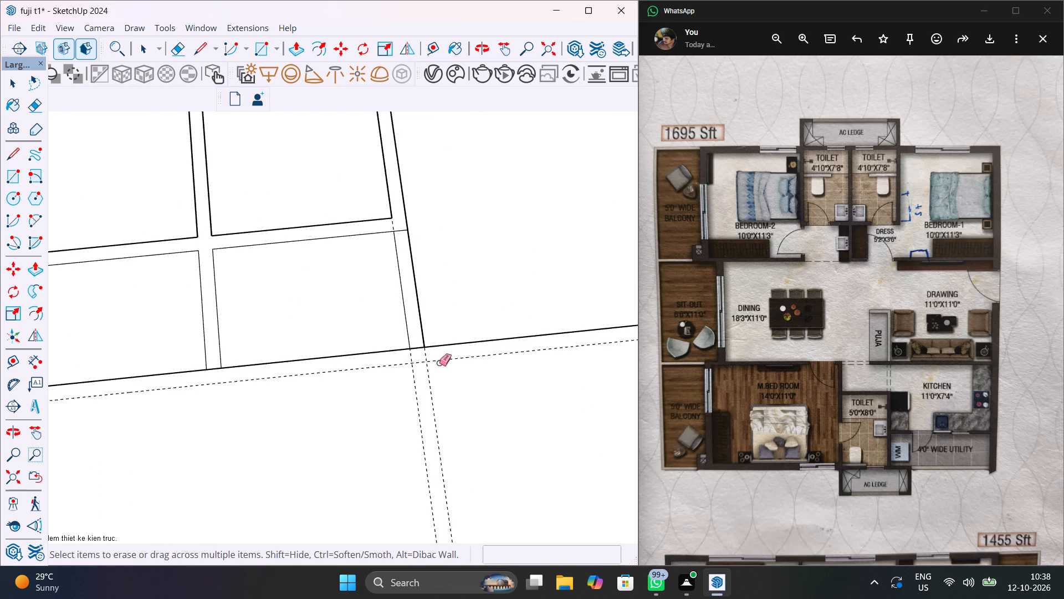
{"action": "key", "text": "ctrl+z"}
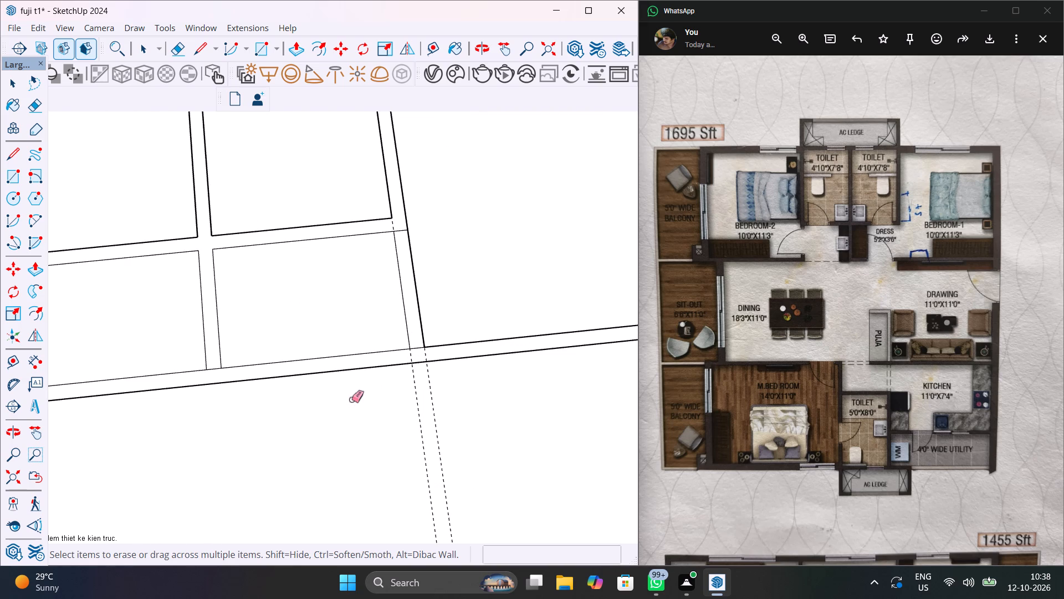
Draw a 4 1/2" line across the bedrooms' front wall, continuing the right outer partition's inner edge.
{"action": "scroll", "coordinate": [351, 399], "scroll_direction": "down", "scroll_amount": 3}
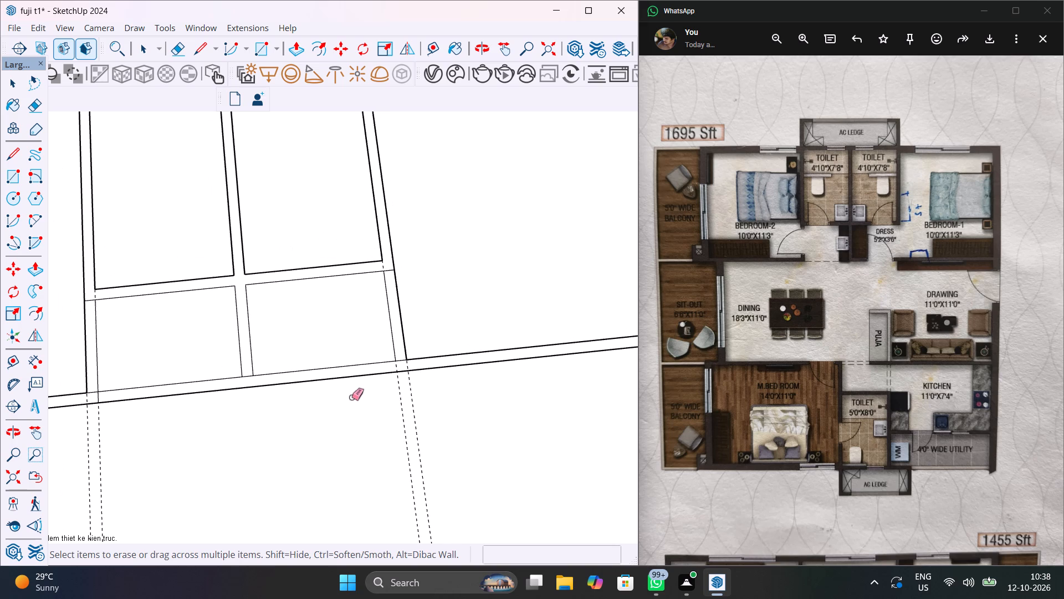
{"action": "key", "text": "space"}
{"action": "scroll", "coordinate": [390, 359], "scroll_direction": "up", "scroll_amount": 7}
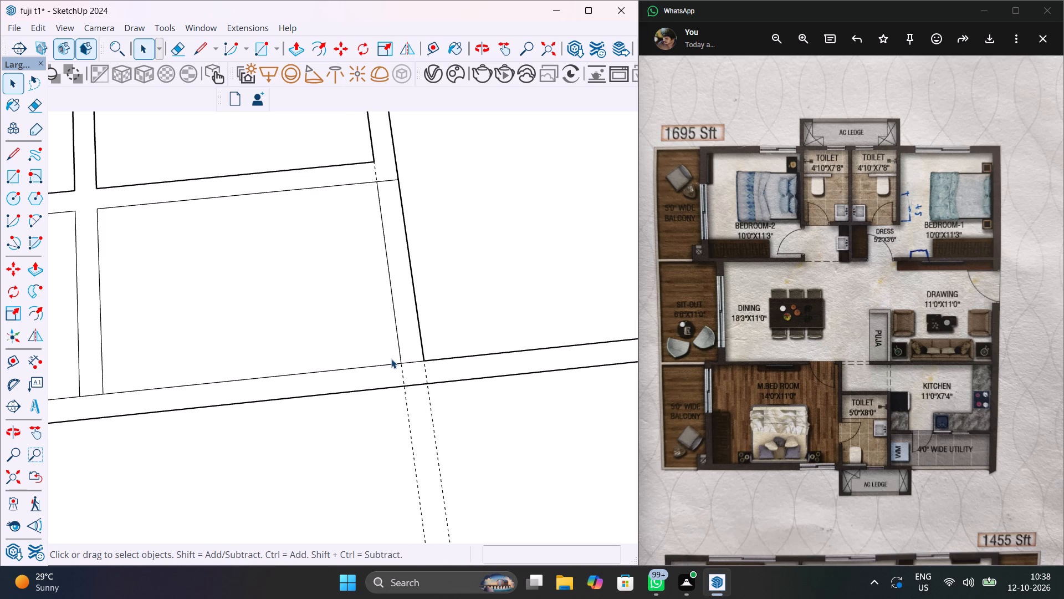
{"action": "key", "text": "l"}
{"action": "left_click", "coordinate": [400, 363]}
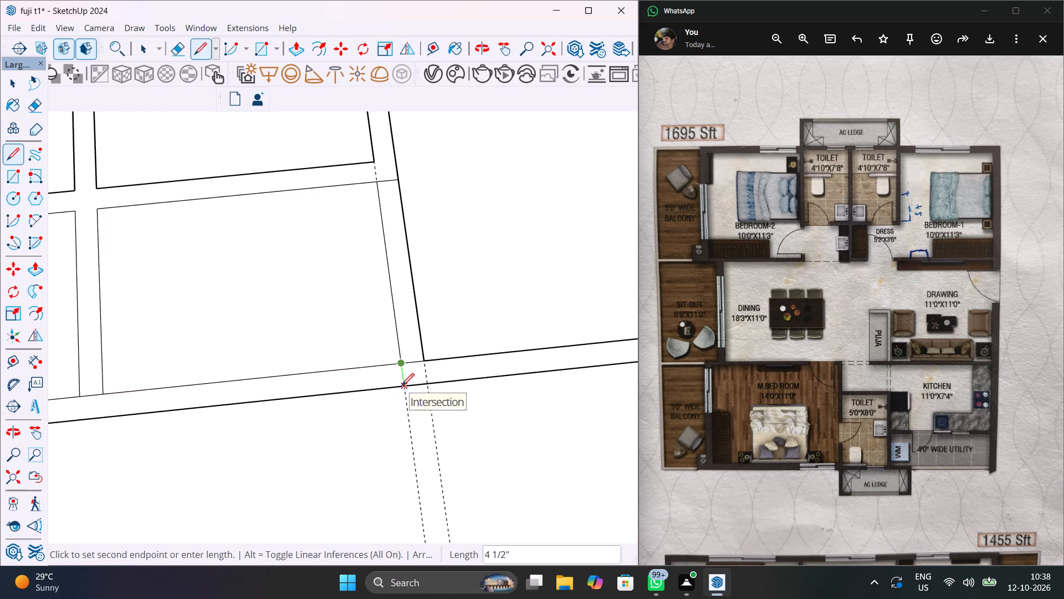
{"action": "left_click", "coordinate": [402, 385]}
{"action": "scroll", "coordinate": [400, 386], "scroll_direction": "down", "scroll_amount": 6}
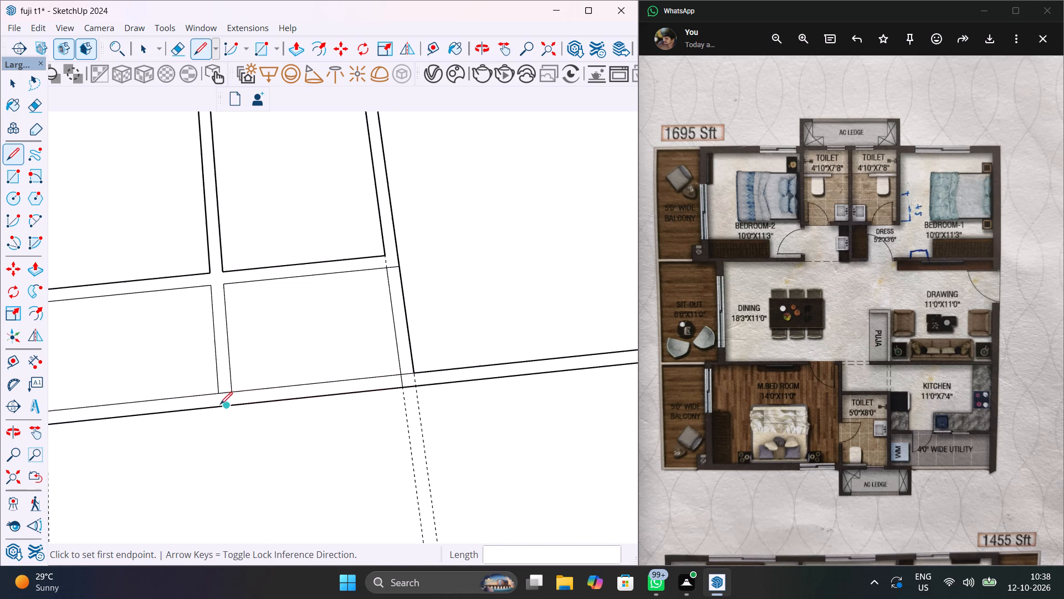
Draw two 4 1/2" lines across the bedrooms' front wall, continuing both edges of the middle partition.
{"action": "scroll", "coordinate": [220, 404], "scroll_direction": "down", "scroll_amount": 7}
{"action": "scroll", "coordinate": [186, 410], "scroll_direction": "up", "scroll_amount": 6}
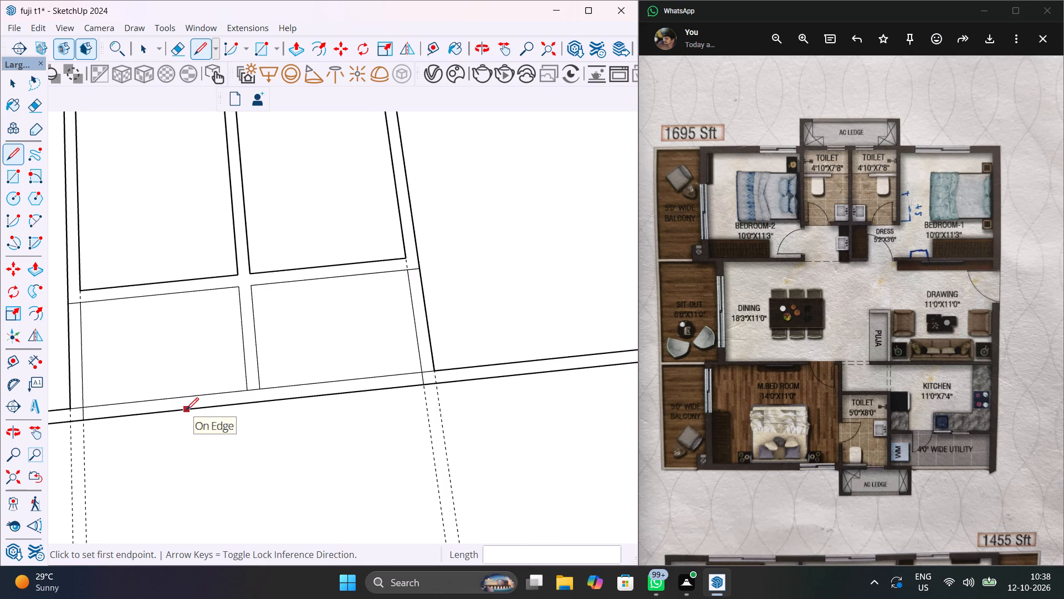
{"action": "key", "text": "space"}
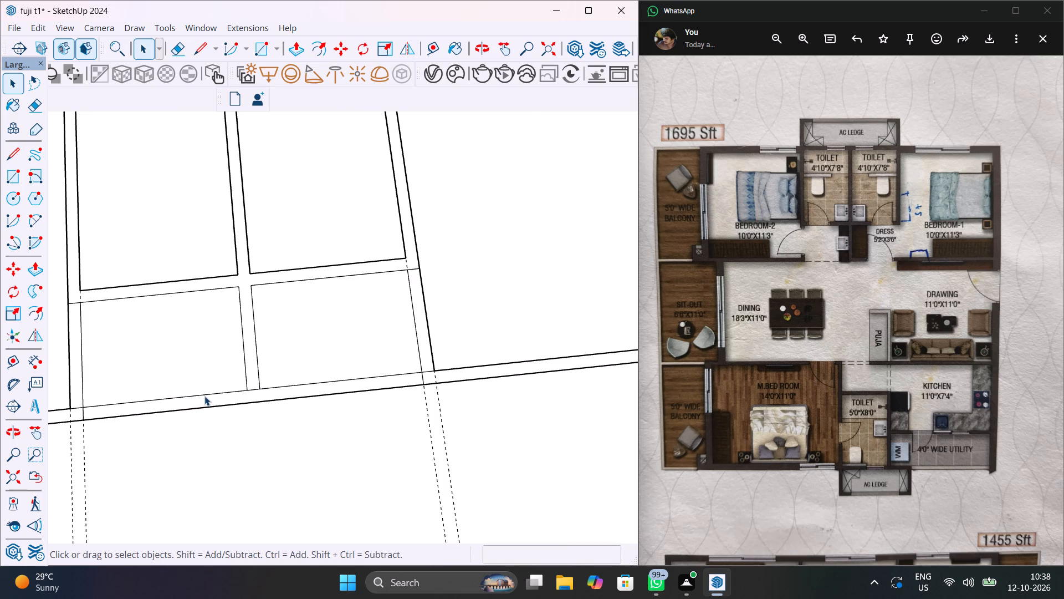
{"action": "key", "text": "l"}
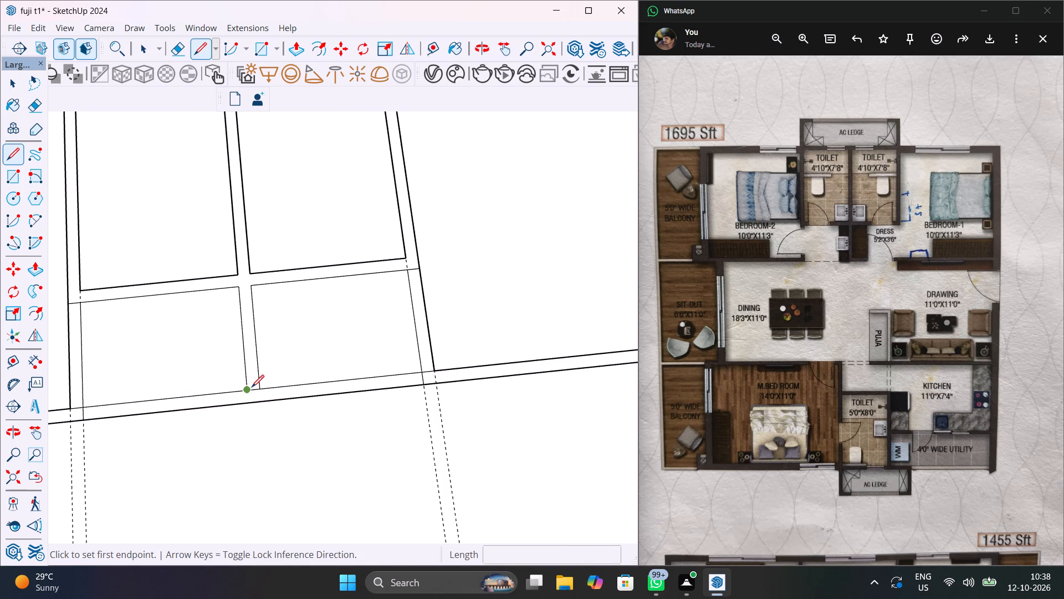
{"action": "left_click", "coordinate": [250, 387]}
{"action": "left_click", "coordinate": [249, 400]}
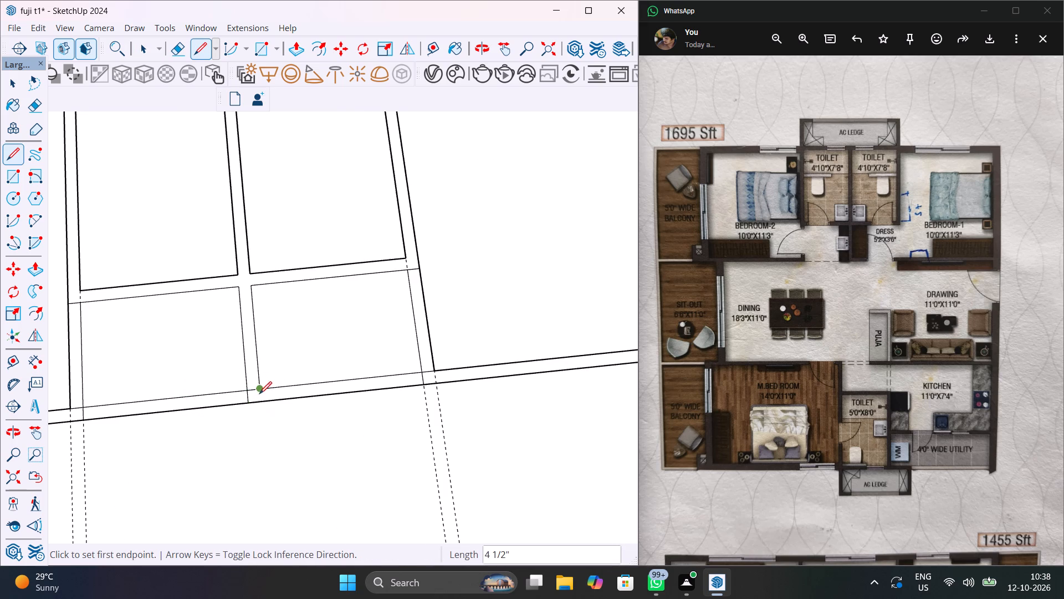
{"action": "left_click", "coordinate": [260, 390]}
{"action": "left_click", "coordinate": [263, 403]}
Erase the bedrooms' front wall edges on both sides of the middle partition and the line crossing it, keeping its closed end.
{"action": "key", "text": "space"}
{"action": "key", "text": "e"}
{"action": "scroll", "coordinate": [243, 390], "scroll_direction": "up", "scroll_amount": 6}
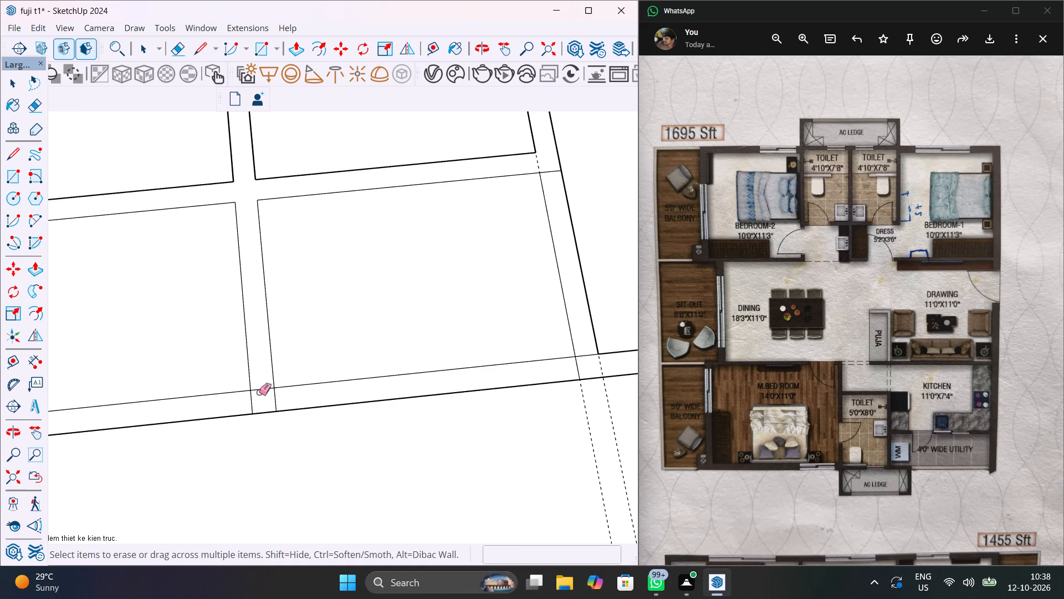
{"action": "left_click", "coordinate": [260, 389]}
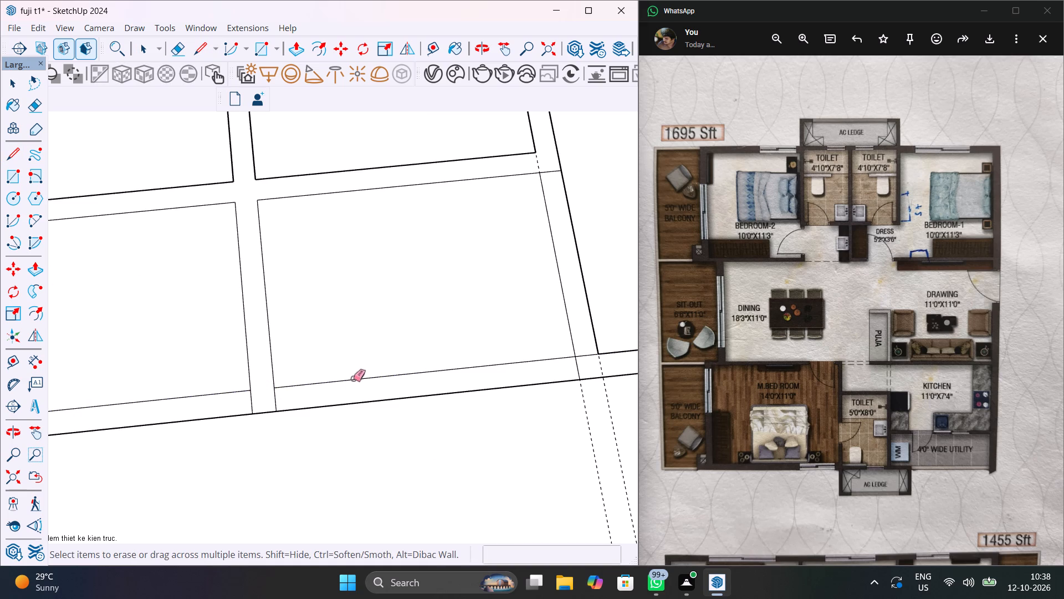
{"action": "left_click", "coordinate": [353, 378]}
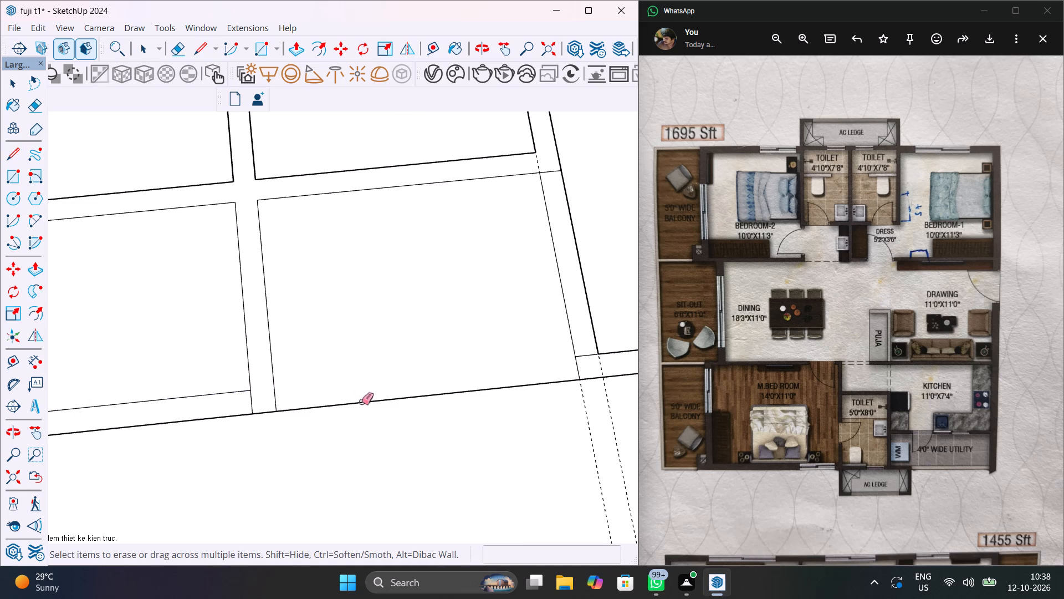
{"action": "left_click", "coordinate": [361, 402]}
{"action": "scroll", "coordinate": [368, 402], "scroll_direction": "down", "scroll_amount": 6}
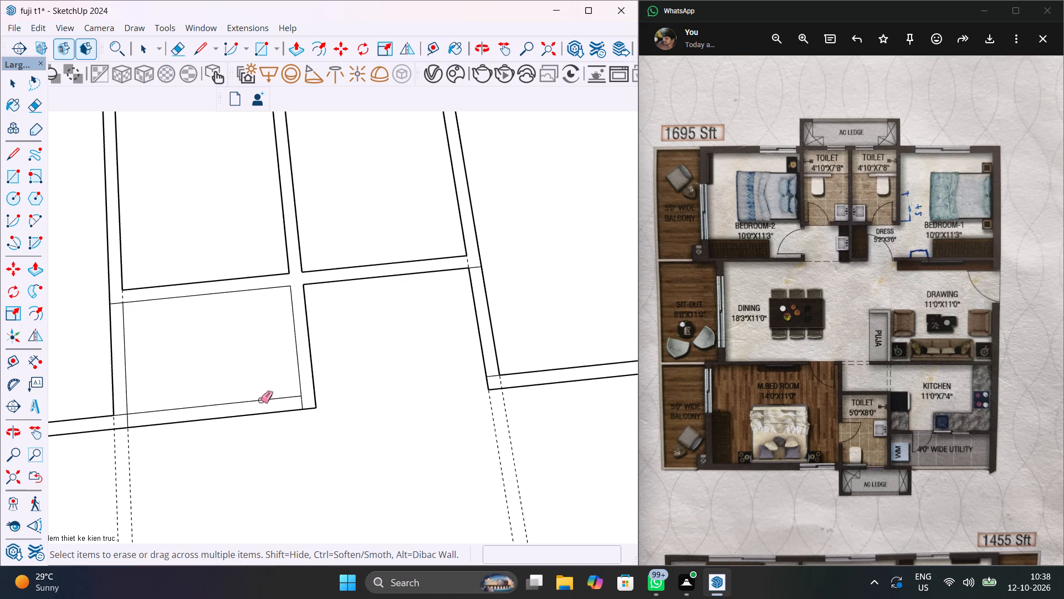
{"action": "left_click", "coordinate": [260, 400]}
{"action": "left_click", "coordinate": [262, 414]}
{"action": "scroll", "coordinate": [248, 412], "scroll_direction": "down", "scroll_amount": 7}
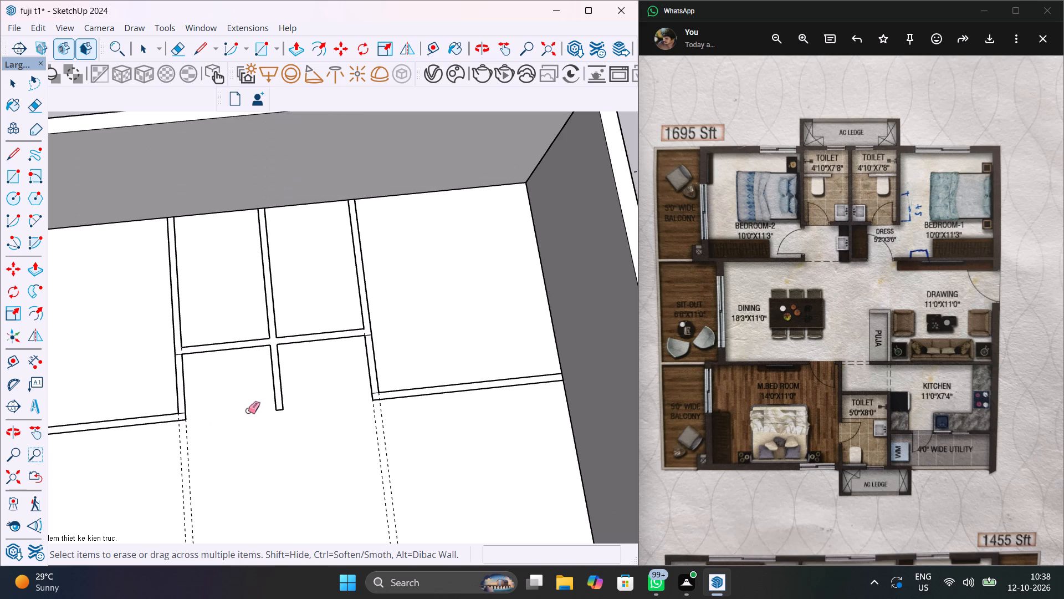
Erase the short line across the left outer partition where it meets the bedrooms' front wall.
{"action": "middle_click_drag", "start_coordinate": [241, 418], "coordinate": [385, 393], "text": "shift"}
{"action": "scroll", "coordinate": [334, 398], "scroll_direction": "up", "scroll_amount": 11}
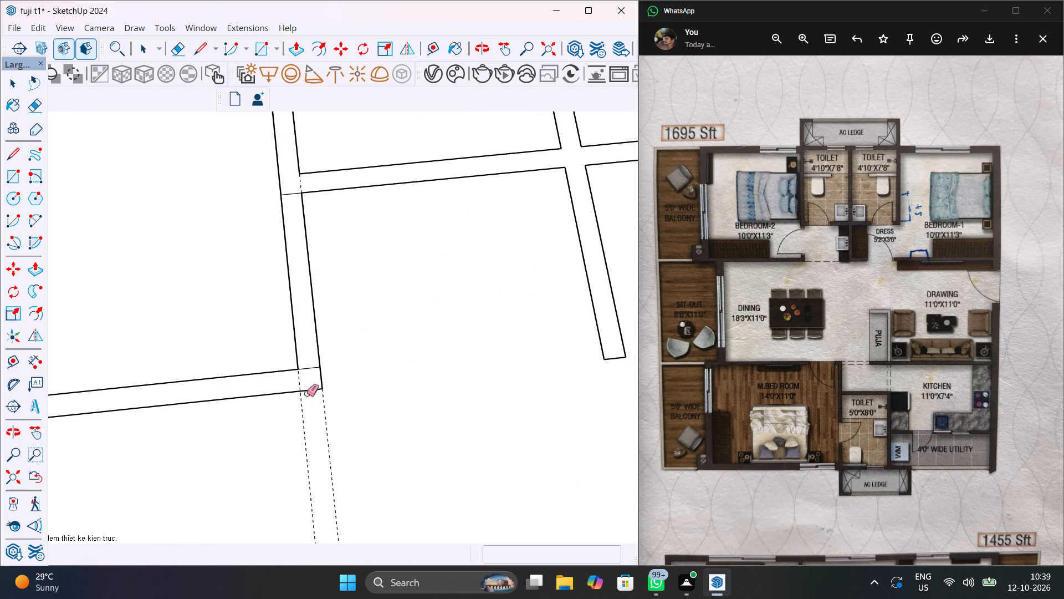
{"action": "key", "text": "e"}
{"action": "key", "text": "e"}
{"action": "left_click", "coordinate": [309, 368]}
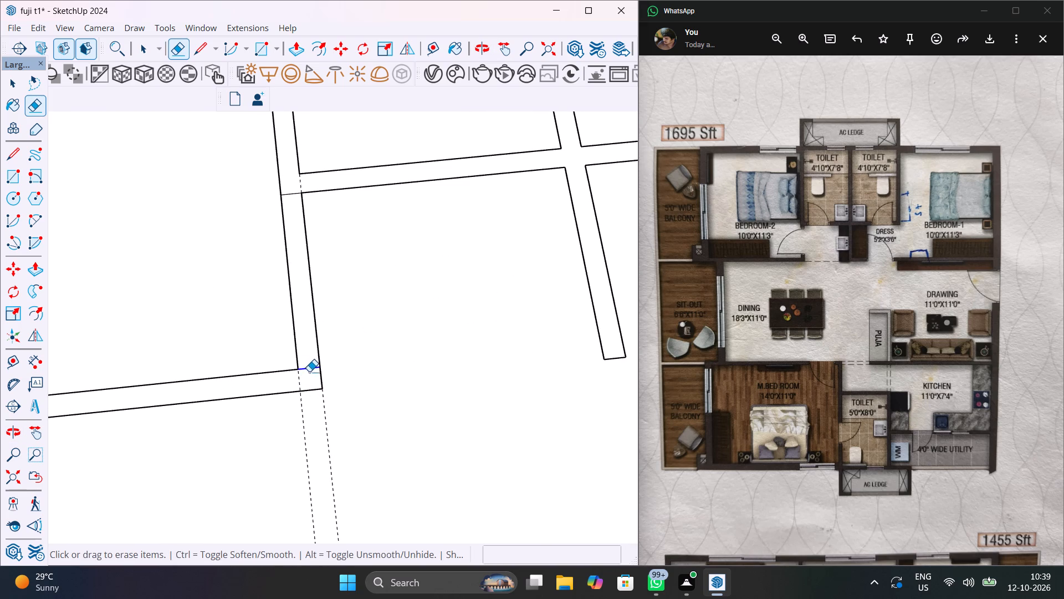
{"action": "left_click", "coordinate": [307, 369]}
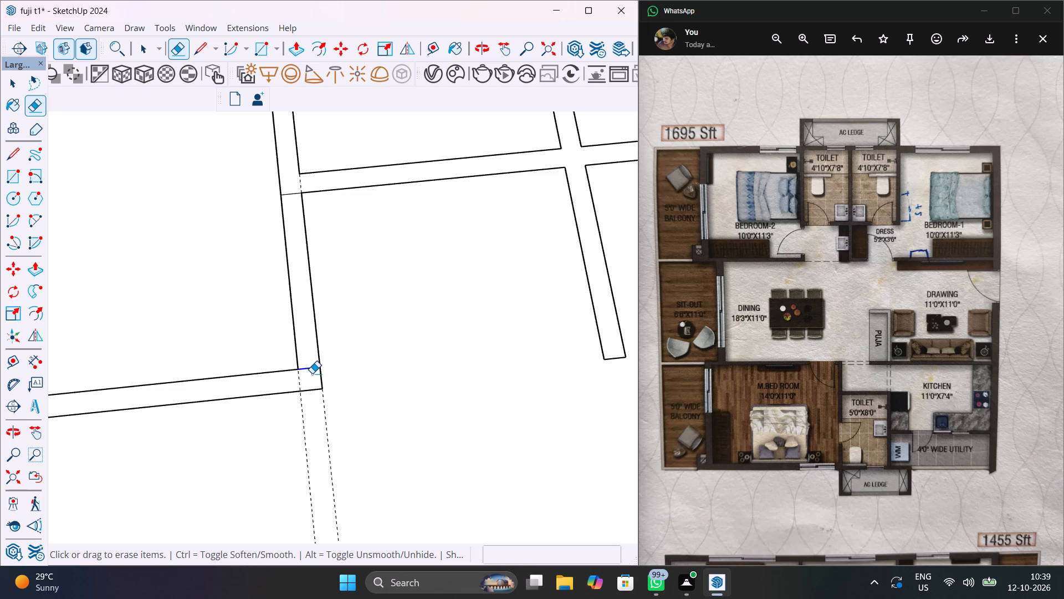
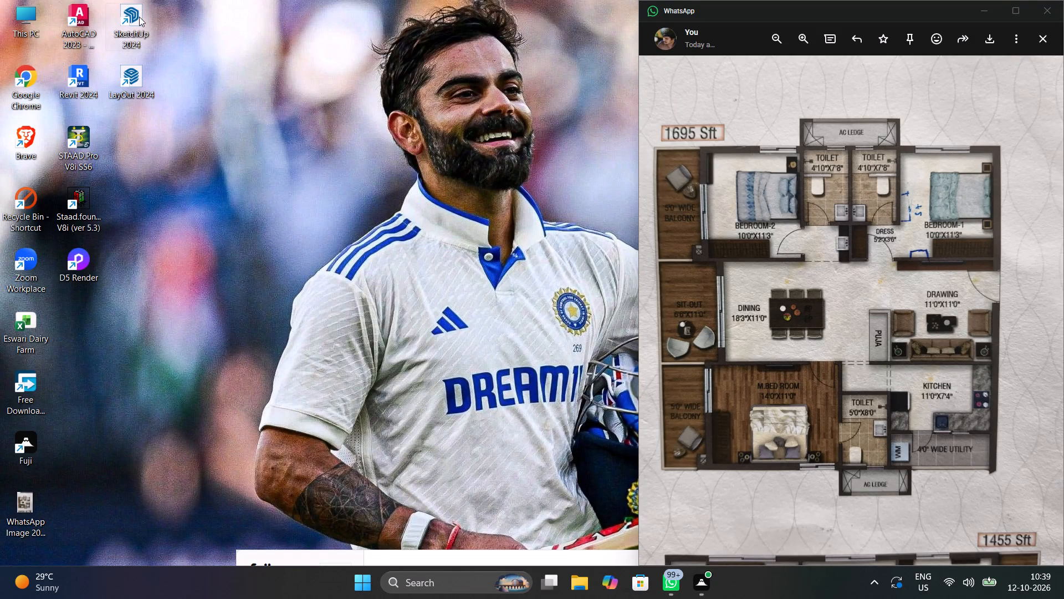
Launch SketchUp 2024 from the desktop, keeping the 1695 Sft reference floor plan open alongside.
{"action": "double_click", "coordinate": [139, 17]}
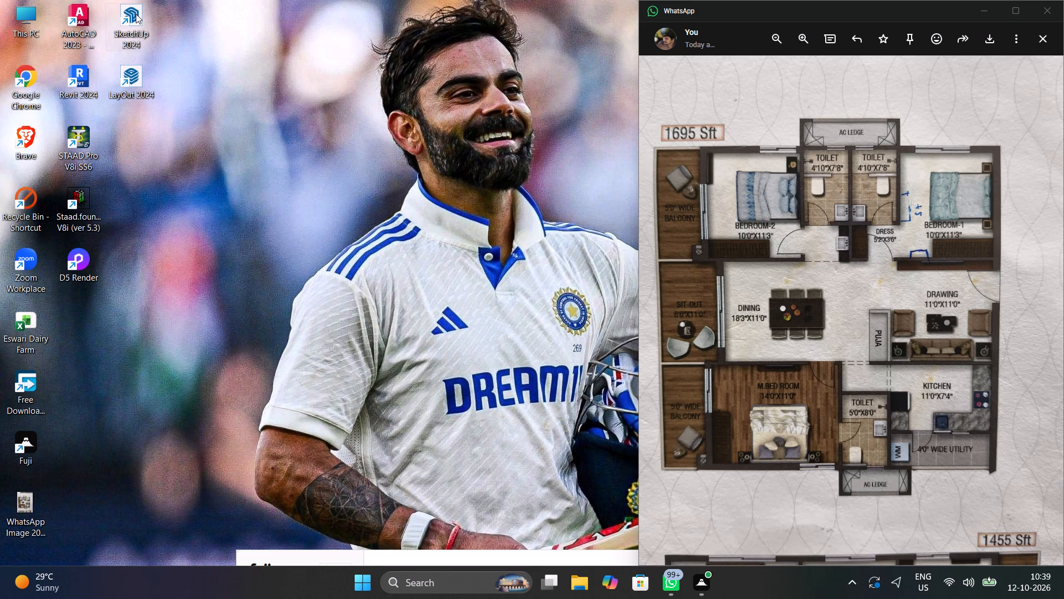
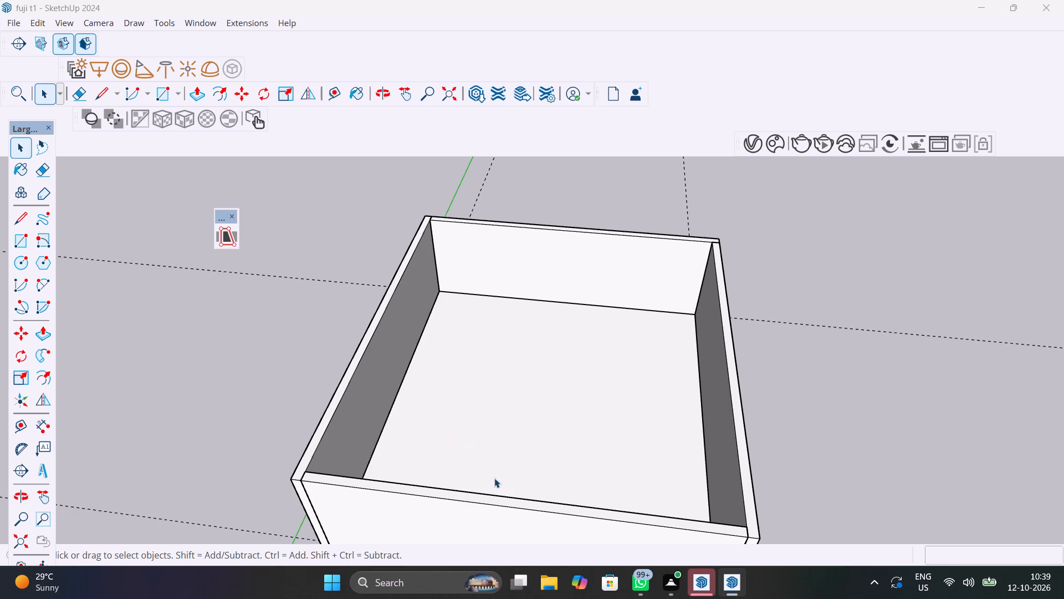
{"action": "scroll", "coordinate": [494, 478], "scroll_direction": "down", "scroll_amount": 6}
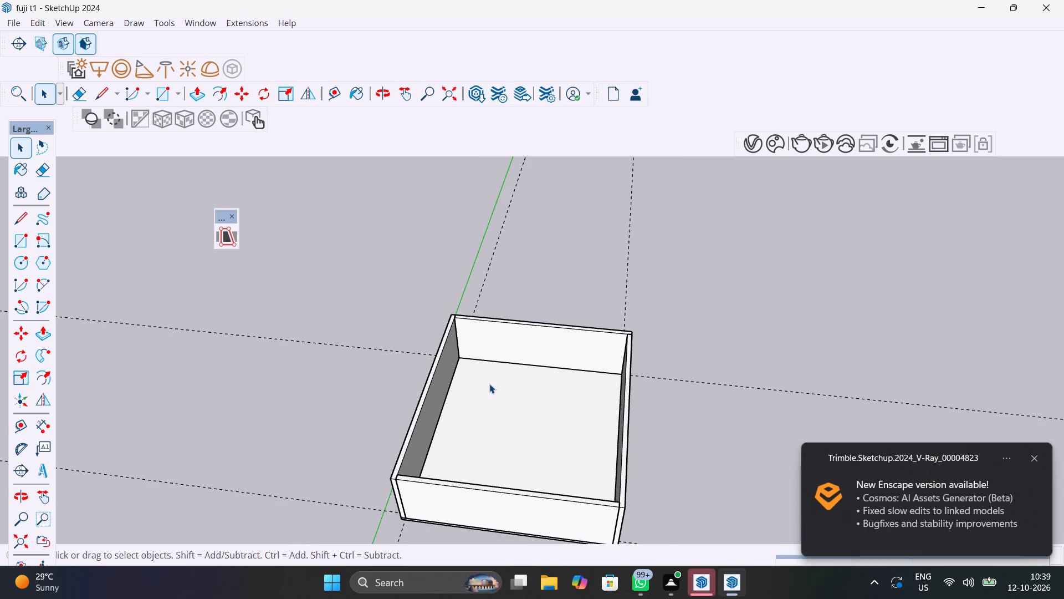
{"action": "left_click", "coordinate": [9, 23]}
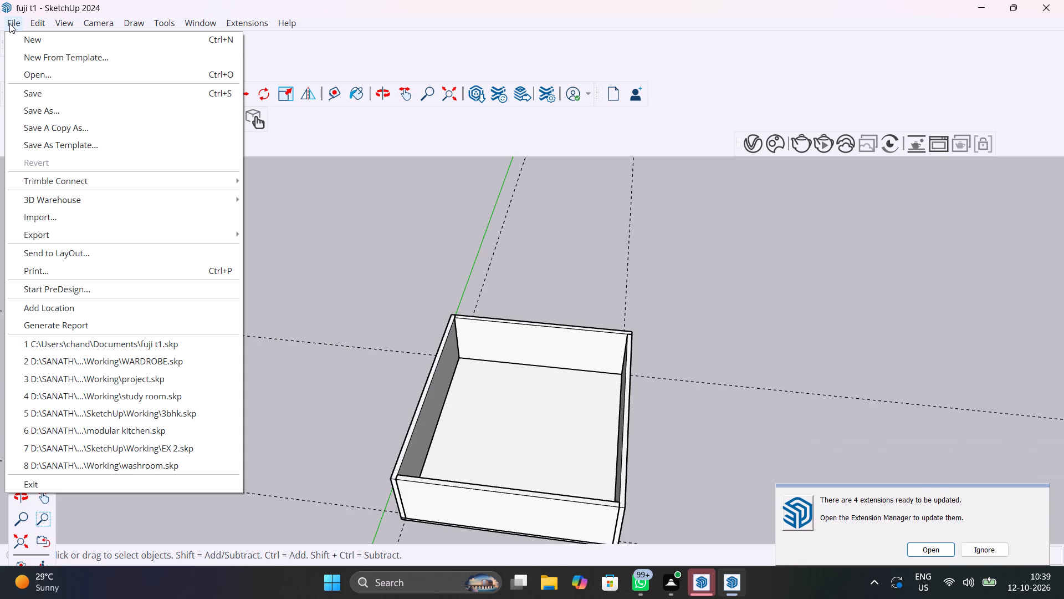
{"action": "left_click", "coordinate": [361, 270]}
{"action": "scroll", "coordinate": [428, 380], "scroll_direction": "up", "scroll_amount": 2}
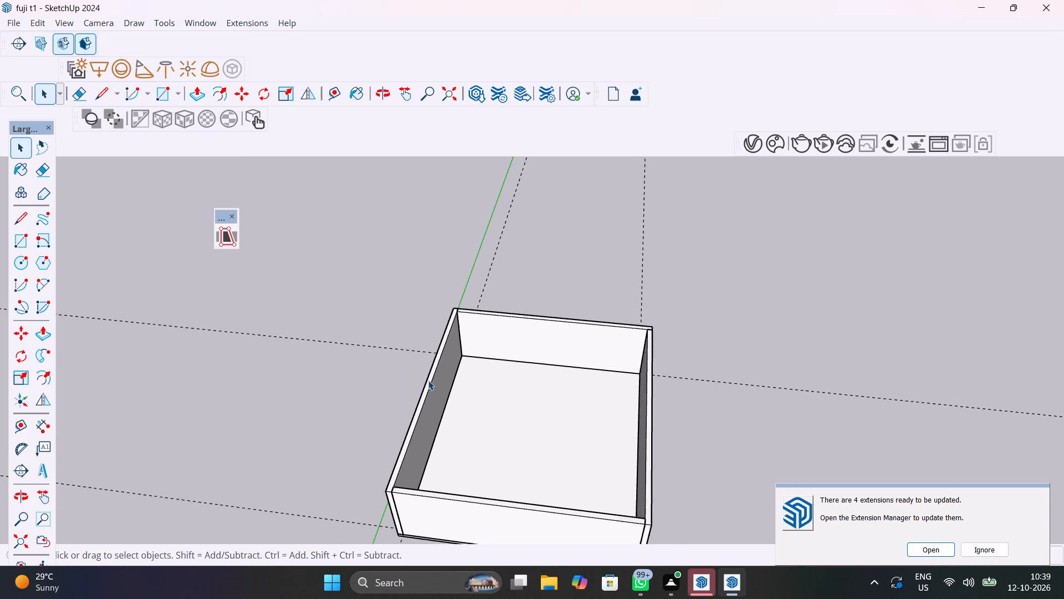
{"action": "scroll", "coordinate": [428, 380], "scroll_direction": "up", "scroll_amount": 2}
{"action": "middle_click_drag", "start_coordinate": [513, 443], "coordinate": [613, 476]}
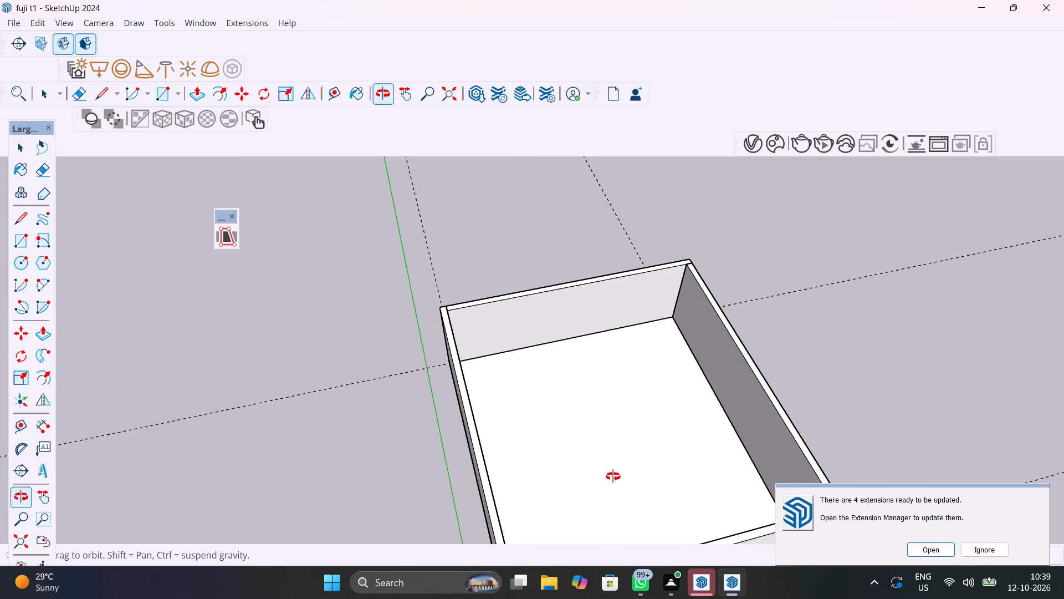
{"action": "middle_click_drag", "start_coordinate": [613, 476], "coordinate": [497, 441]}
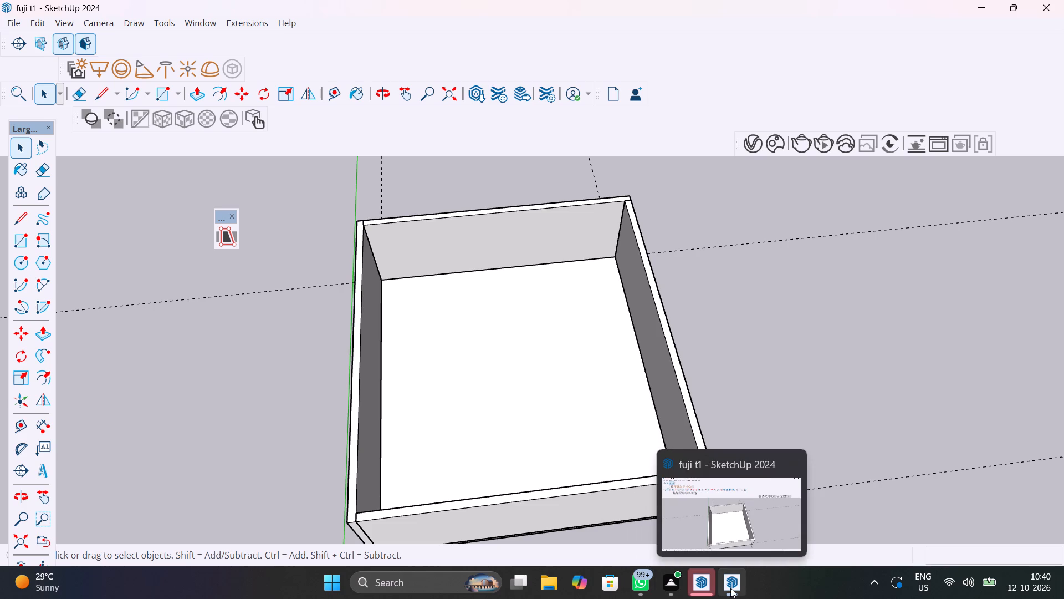
Switch to the other SketchUp window and open the recovered version of fuji t1.
{"action": "left_click", "coordinate": [709, 588]}
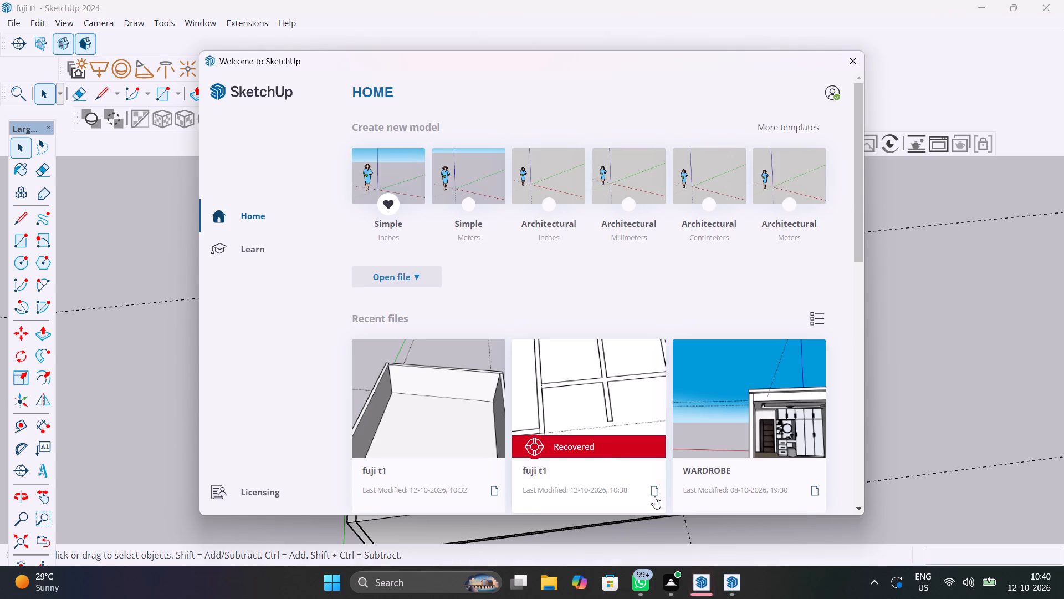
{"action": "left_click", "coordinate": [601, 443]}
{"action": "left_click", "coordinate": [460, 354]}
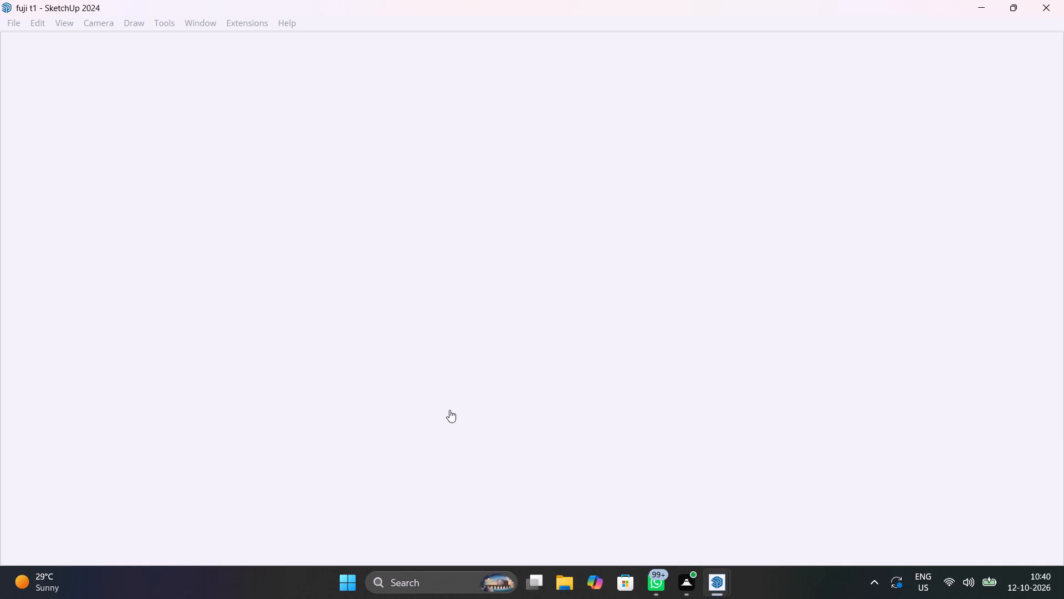
Save the recovered model in the Documents folder under the name fuji t1.
{"action": "scroll", "coordinate": [449, 410], "scroll_direction": "down", "scroll_amount": 7}
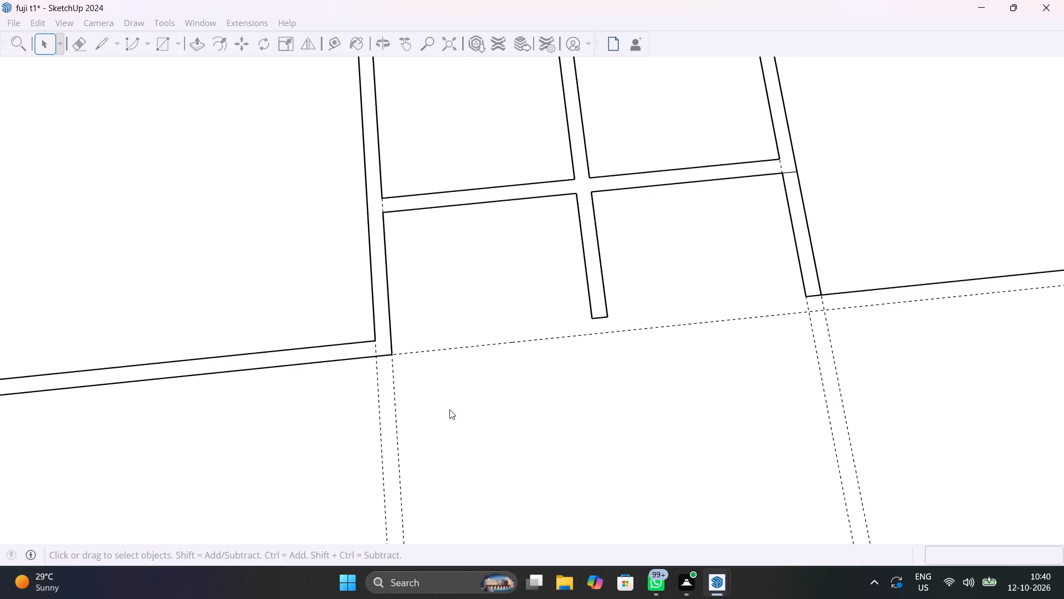
{"action": "key", "text": "ctrl+s"}
{"action": "scroll", "coordinate": [467, 414], "scroll_direction": "down", "scroll_amount": 7}
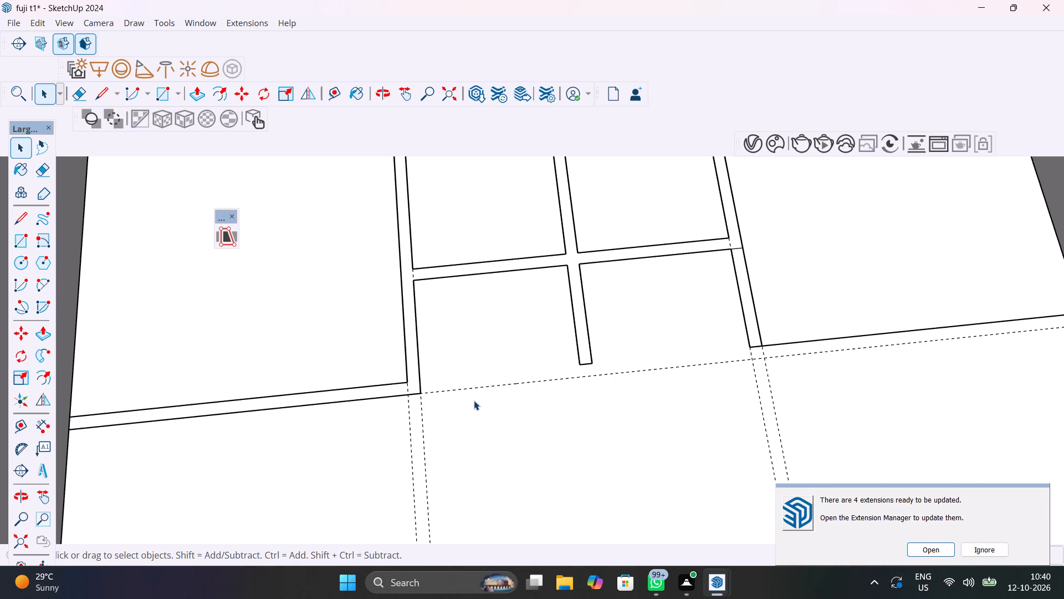
{"action": "scroll", "coordinate": [541, 414], "scroll_direction": "down", "scroll_amount": 8}
{"action": "scroll", "coordinate": [579, 397], "scroll_direction": "up", "scroll_amount": 5}
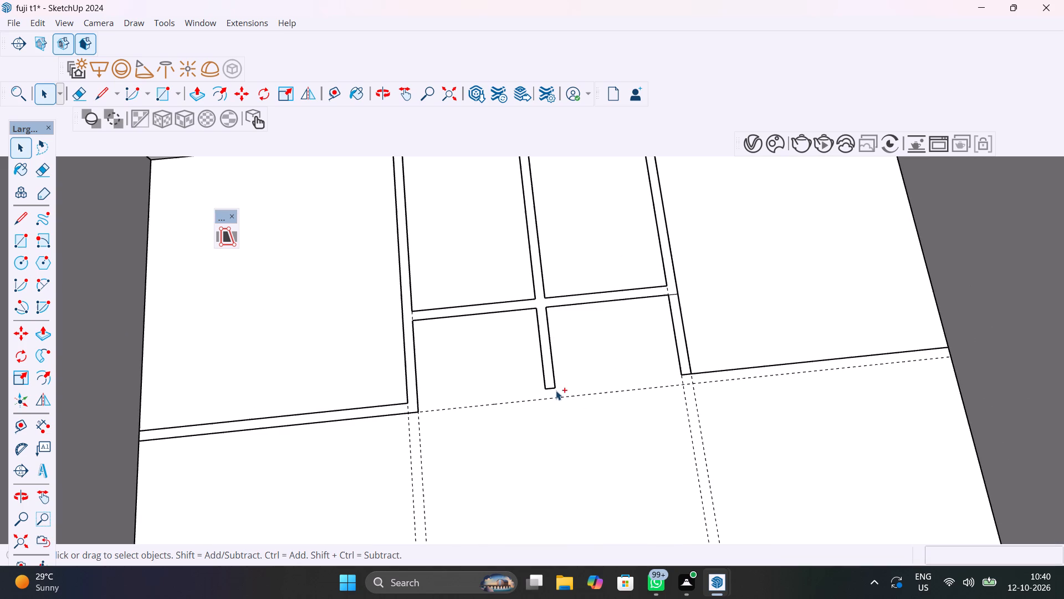
{"action": "key", "text": "ctrl+s"}
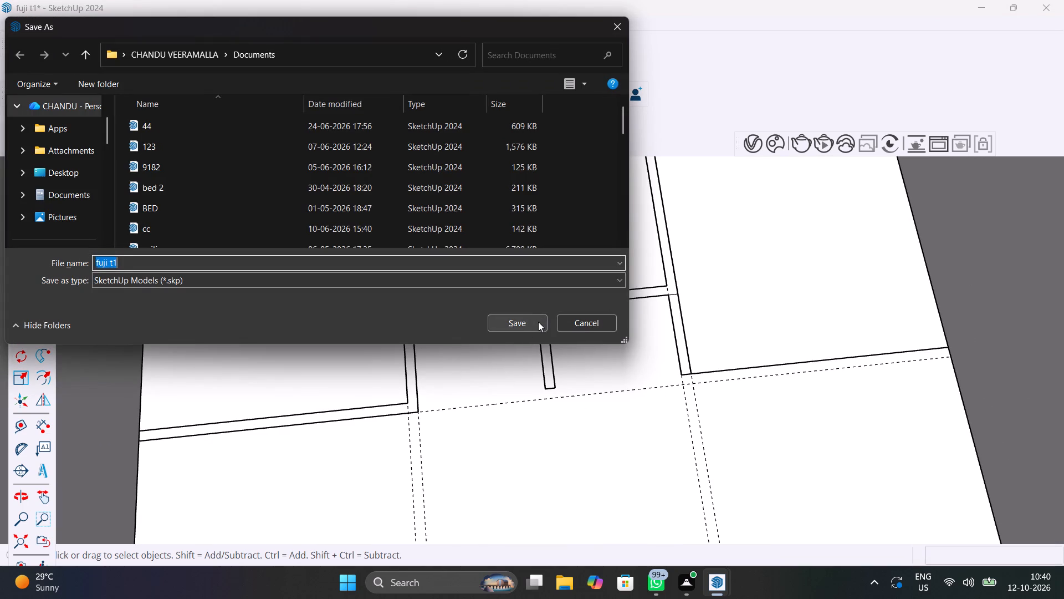
{"action": "left_click", "coordinate": [538, 322]}
{"action": "left_click", "coordinate": [569, 288]}
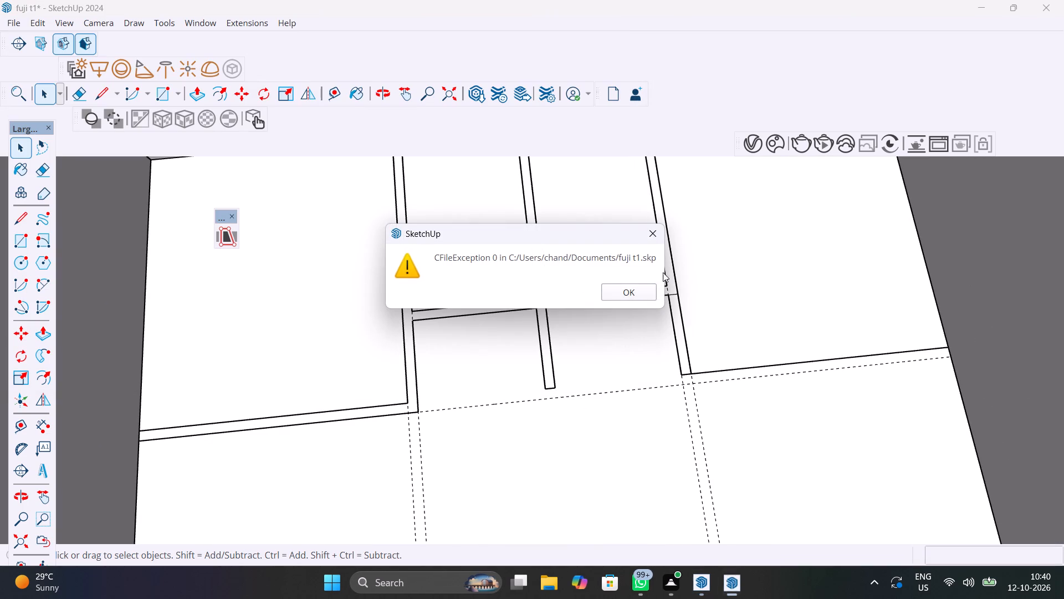
{"action": "left_click", "coordinate": [649, 295]}
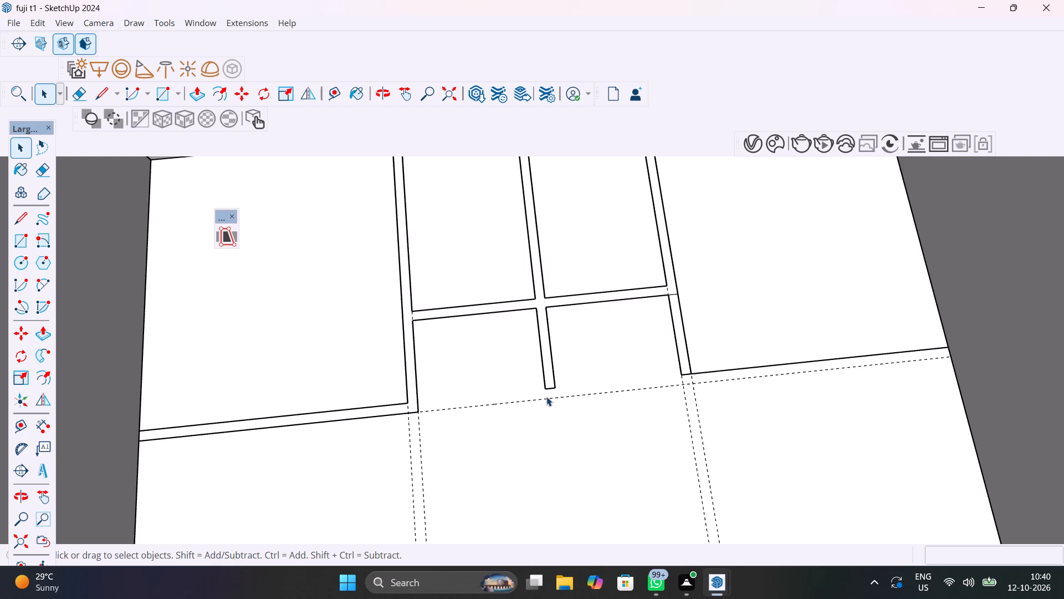
Erase the stray line crossing the partition where the short cross wall meets the right-hand room's wall.
{"action": "scroll", "coordinate": [680, 298], "scroll_direction": "up", "scroll_amount": 9}
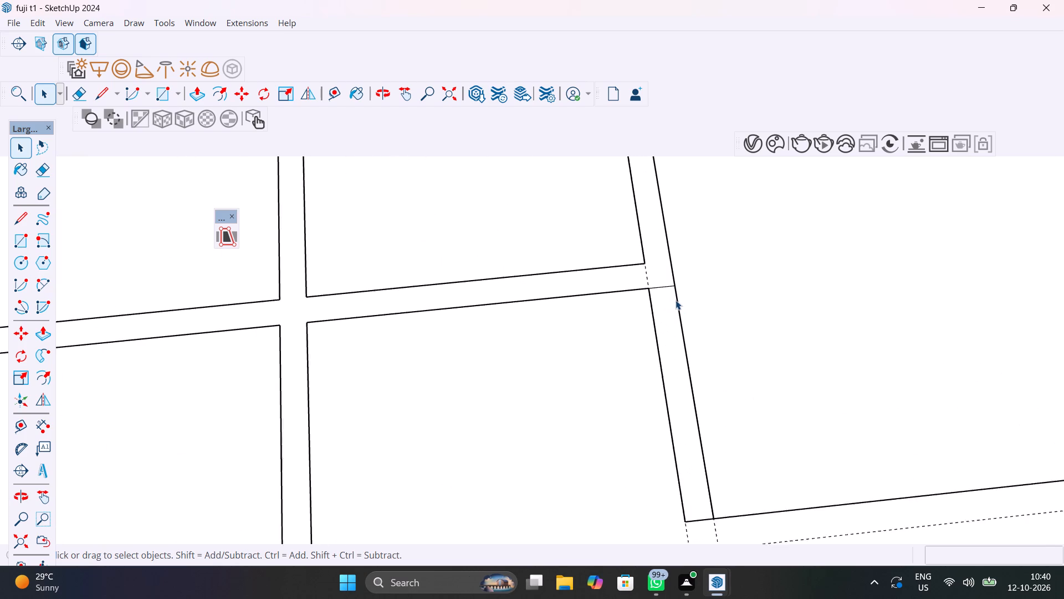
{"action": "scroll", "coordinate": [676, 300], "scroll_direction": "up", "scroll_amount": 2}
{"action": "key", "text": "e"}
{"action": "left_click", "coordinate": [659, 287]}
Draw the missing front edge of the right-hand room's wall along the guide and close its inner end with a 4 1/2" line.
{"action": "scroll", "coordinate": [657, 308], "scroll_direction": "down", "scroll_amount": 6}
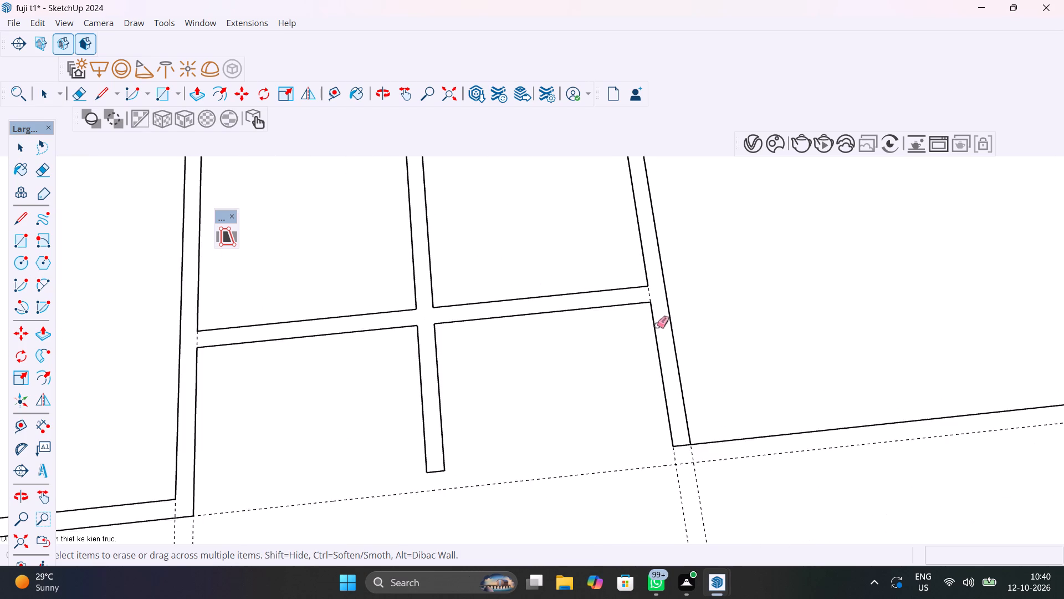
{"action": "scroll", "coordinate": [657, 325], "scroll_direction": "down", "scroll_amount": 8}
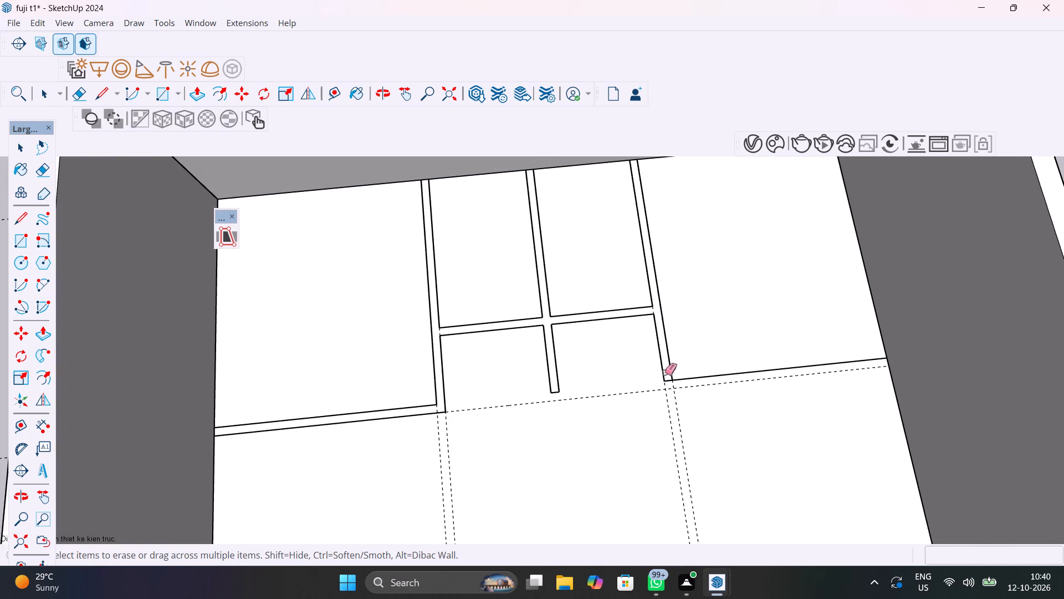
{"action": "scroll", "coordinate": [695, 406], "scroll_direction": "up", "scroll_amount": 6}
{"action": "key", "text": "l"}
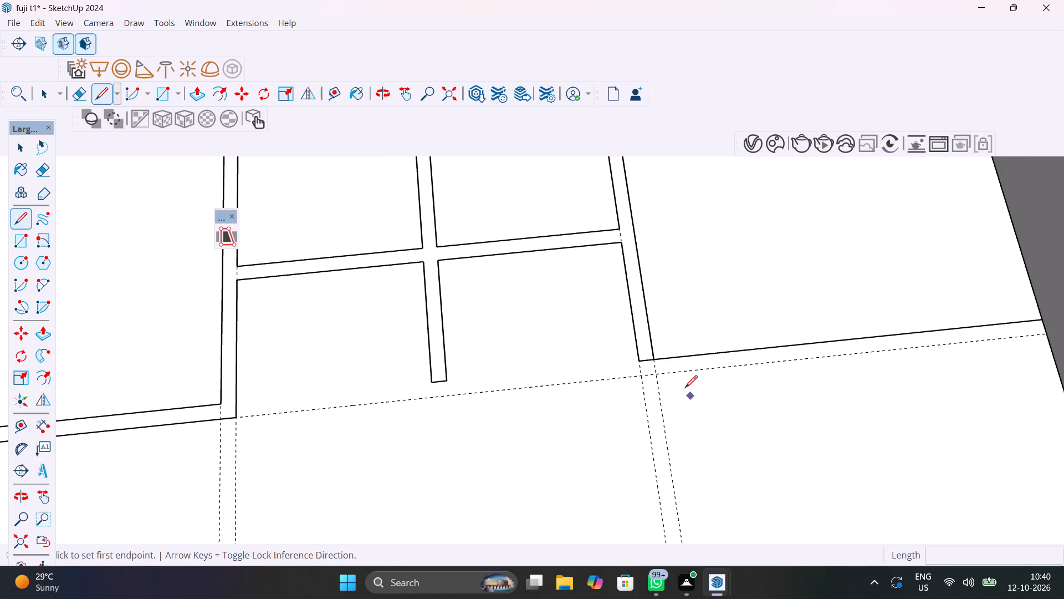
{"action": "left_click", "coordinate": [1046, 335]}
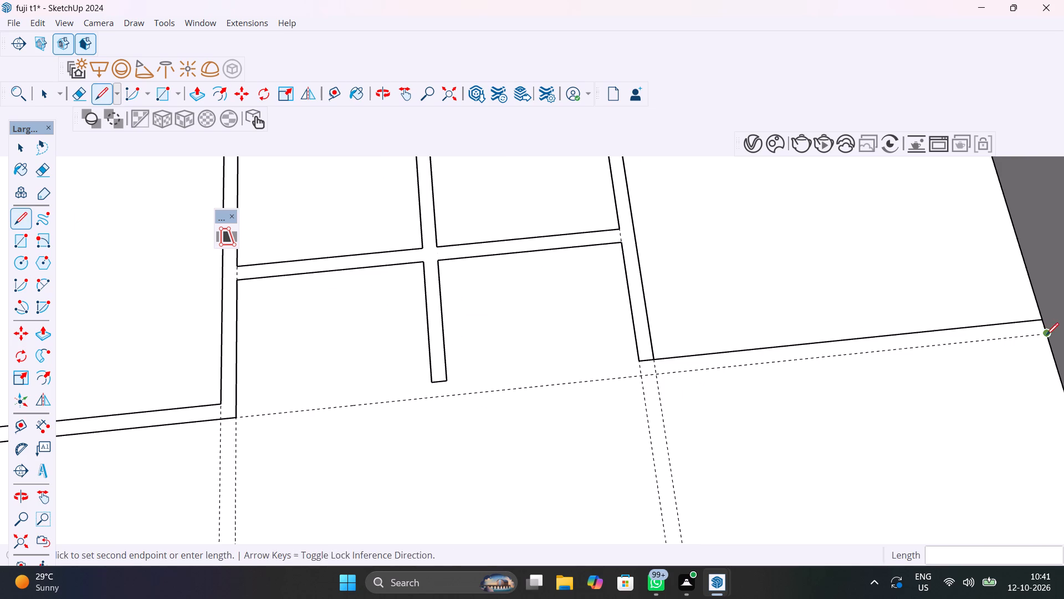
{"action": "left_click", "coordinate": [642, 375]}
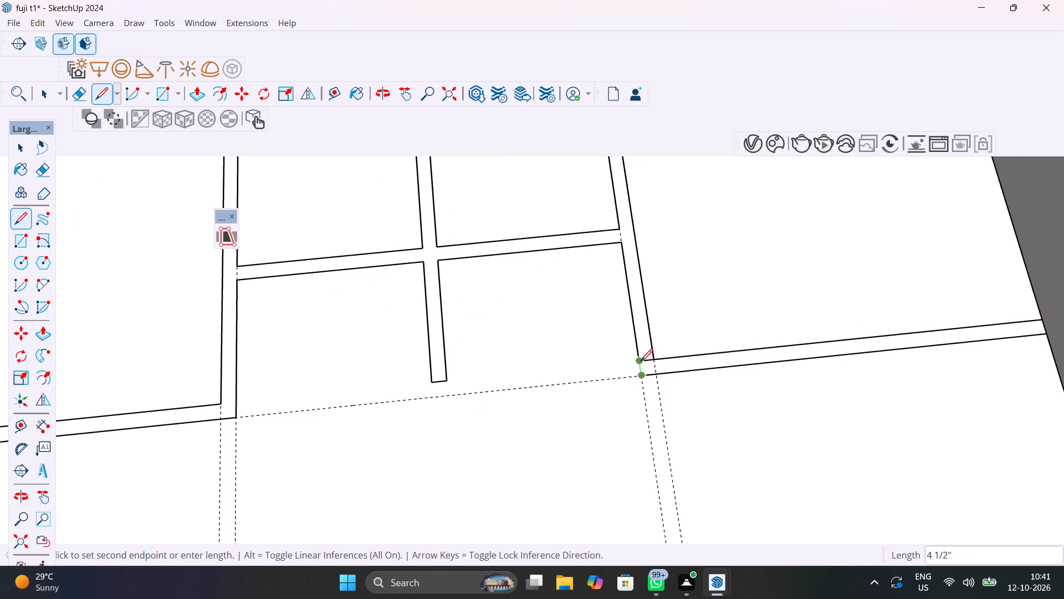
{"action": "left_click", "coordinate": [641, 360]}
{"action": "key", "text": "space"}
Erase the leftover line across the corner where the right-hand room's two walls join.
{"action": "type", "text": "e"}
{"action": "scroll", "coordinate": [648, 354], "scroll_direction": "up", "scroll_amount": 4}
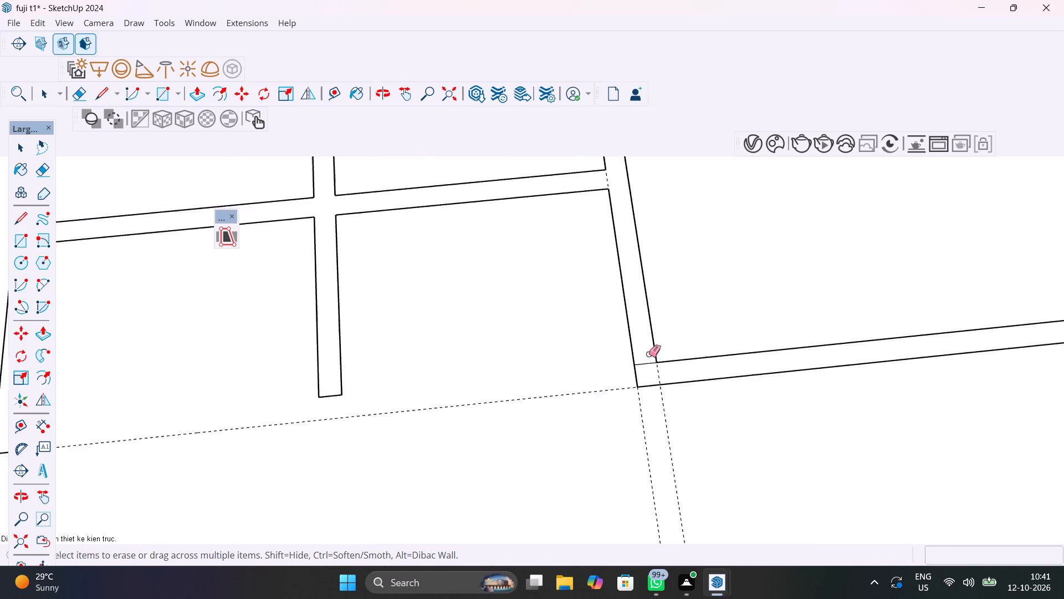
{"action": "scroll", "coordinate": [648, 354], "scroll_direction": "up", "scroll_amount": 2}
{"action": "left_click", "coordinate": [647, 366]}
Push/Pull the connected interior wall footprint up 10' to the top of the outer walls.
{"action": "scroll", "coordinate": [645, 368], "scroll_direction": "down", "scroll_amount": 13}
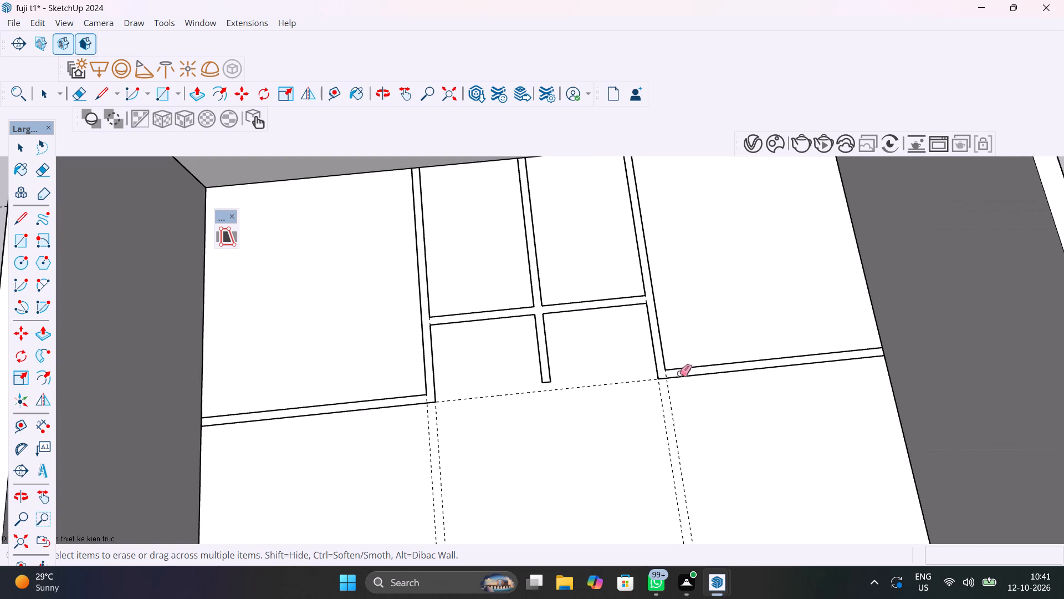
{"action": "key", "text": "space"}
{"action": "left_click", "coordinate": [662, 362]}
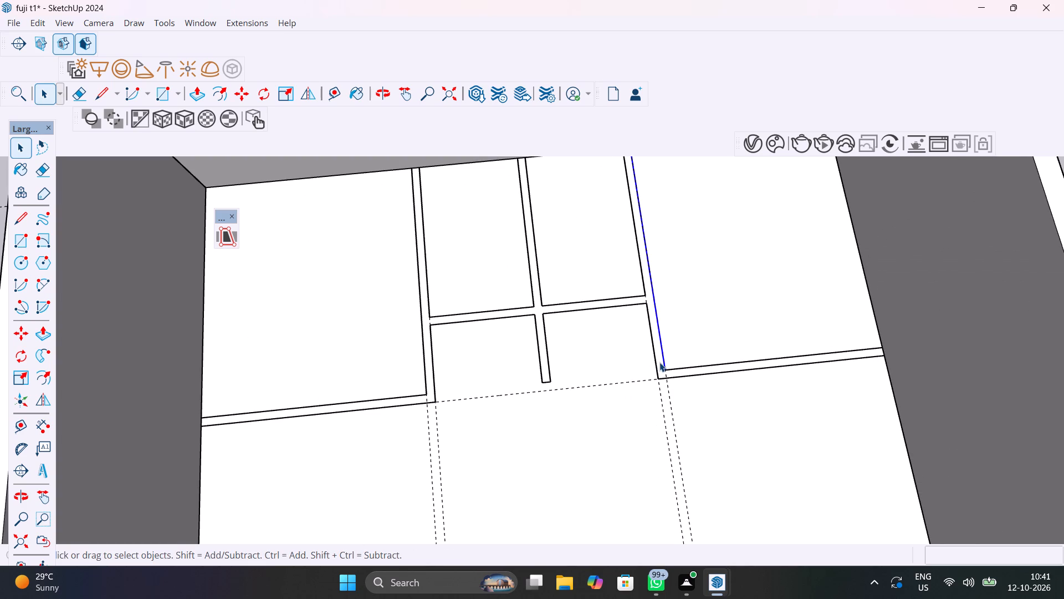
{"action": "left_click", "coordinate": [659, 362]}
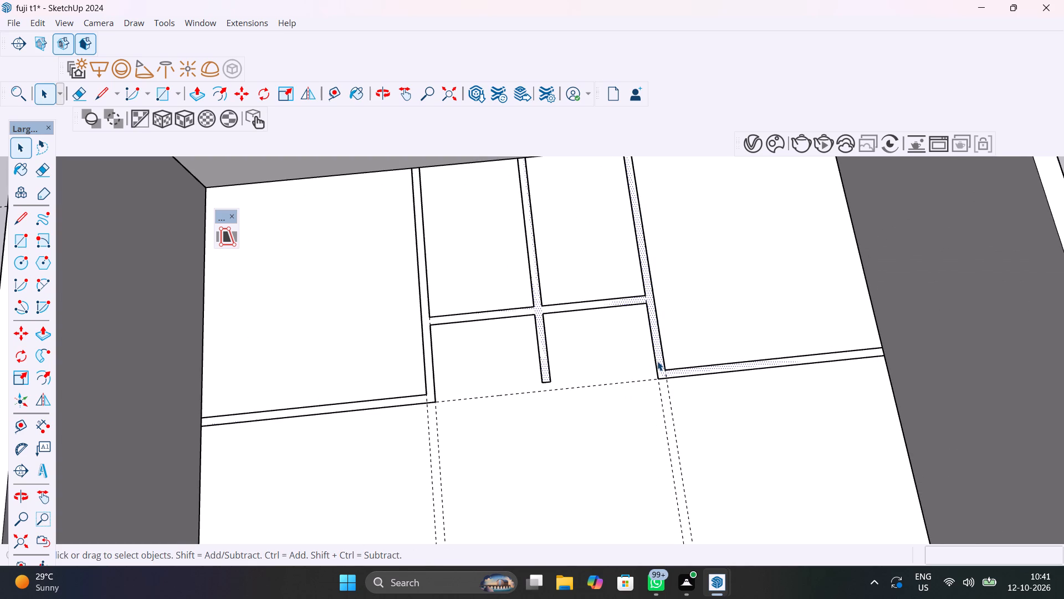
{"action": "key", "text": "p"}
{"action": "left_click", "coordinate": [657, 361]}
{"action": "scroll", "coordinate": [654, 322], "scroll_direction": "down", "scroll_amount": 6}
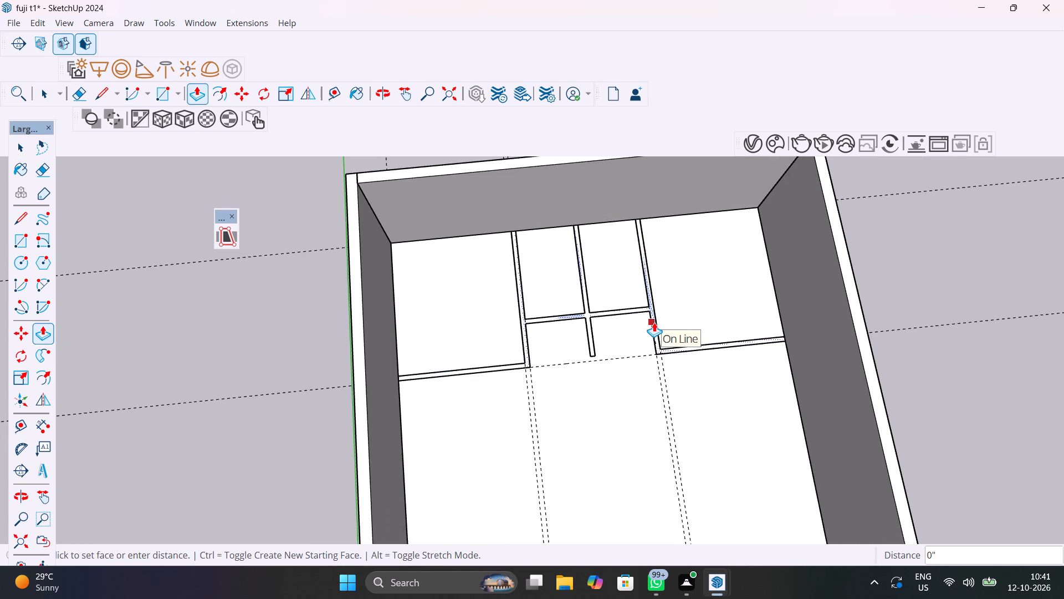
{"action": "left_click", "coordinate": [874, 385]}
{"action": "key", "text": "space"}
Select all connected geometry of the raised interior walls and make it a group.
{"action": "middle_click_drag", "start_coordinate": [762, 364], "coordinate": [707, 286]}
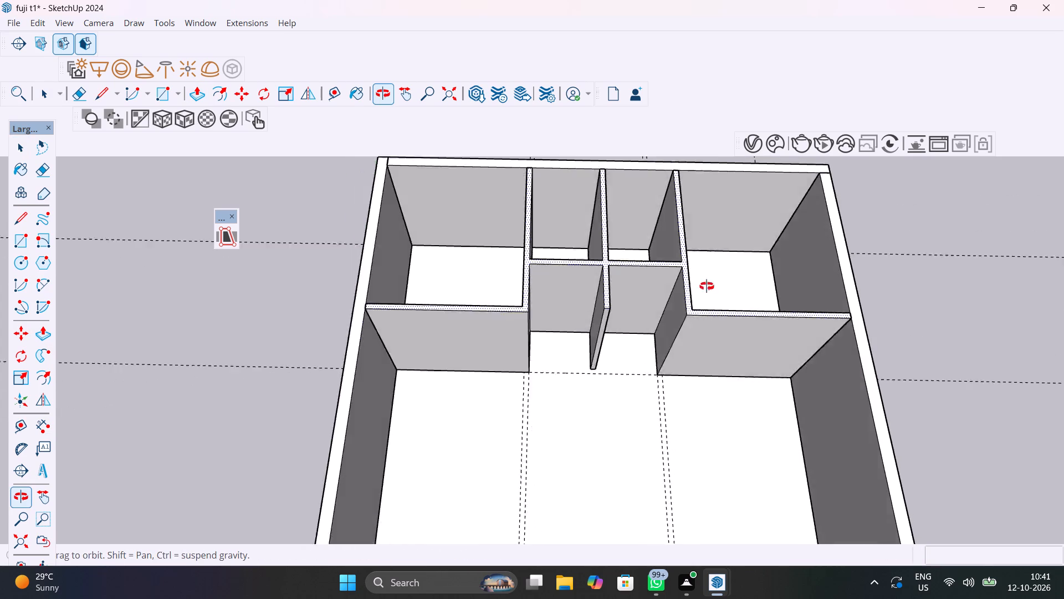
{"action": "middle_click_drag", "start_coordinate": [707, 286], "coordinate": [698, 274]}
{"action": "scroll", "coordinate": [699, 271], "scroll_direction": "up", "scroll_amount": 1}
{"action": "triple_click", "coordinate": [719, 354]}
{"action": "left_click", "coordinate": [723, 354]}
{"action": "triple_click", "coordinate": [723, 354]}
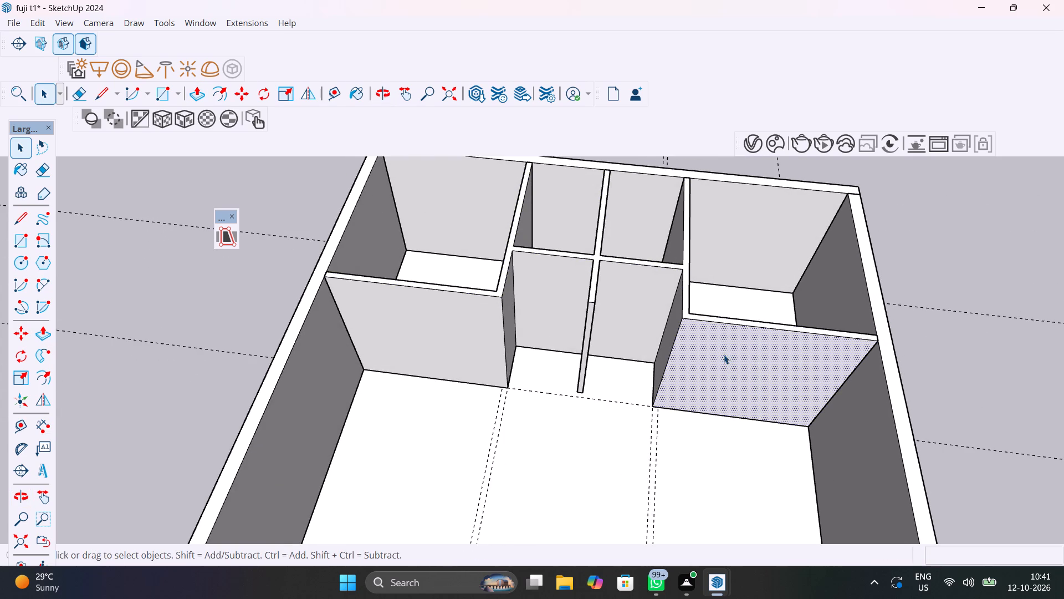
{"action": "triple_click", "coordinate": [694, 354]}
{"action": "left_click", "coordinate": [695, 353]}
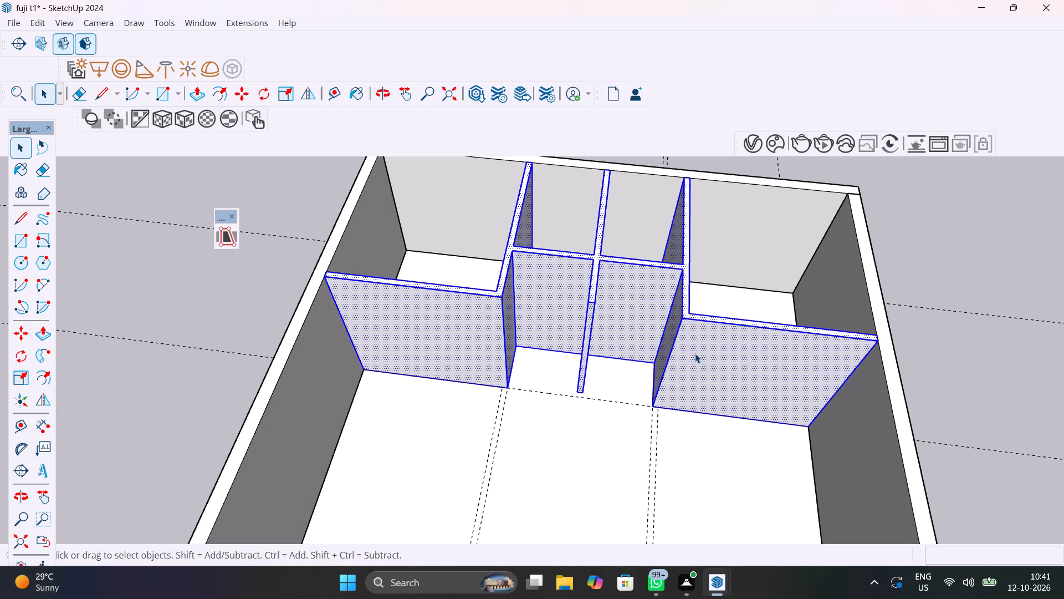
{"action": "right_click", "coordinate": [695, 353]}
{"action": "left_click", "coordinate": [729, 134]}
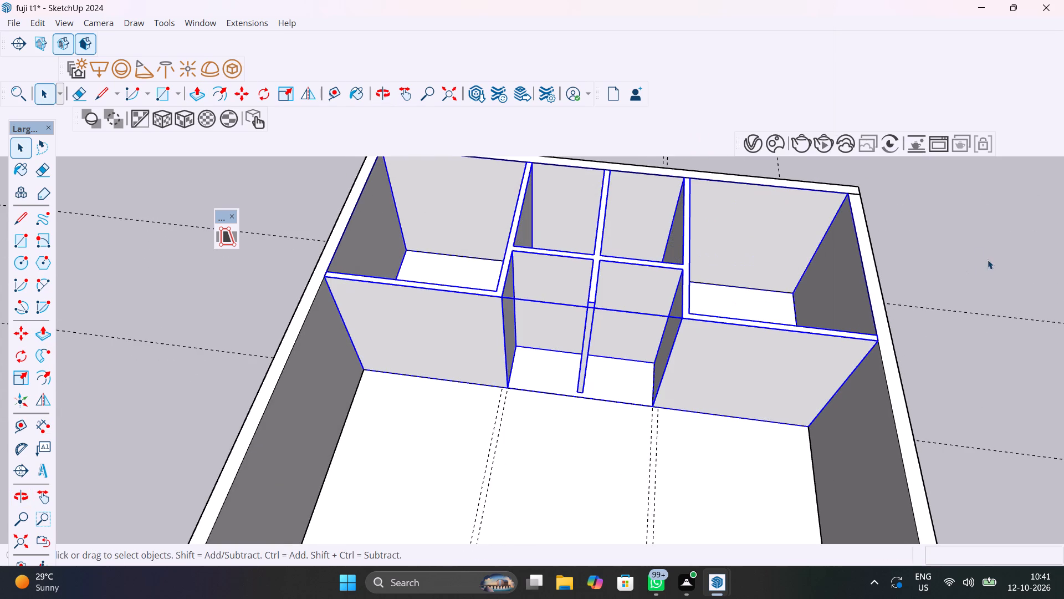
{"action": "left_click", "coordinate": [975, 253]}
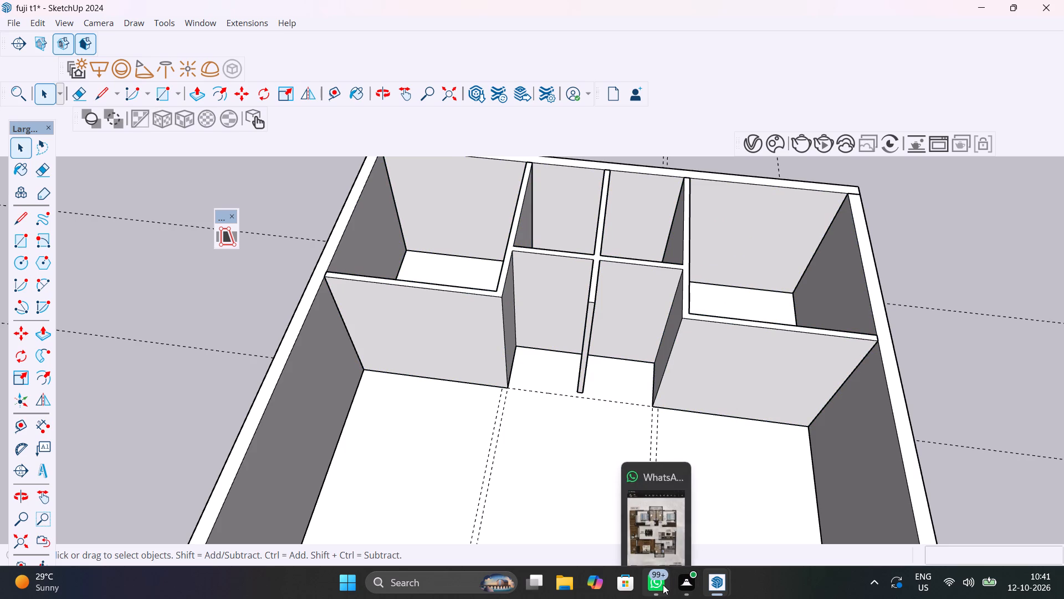
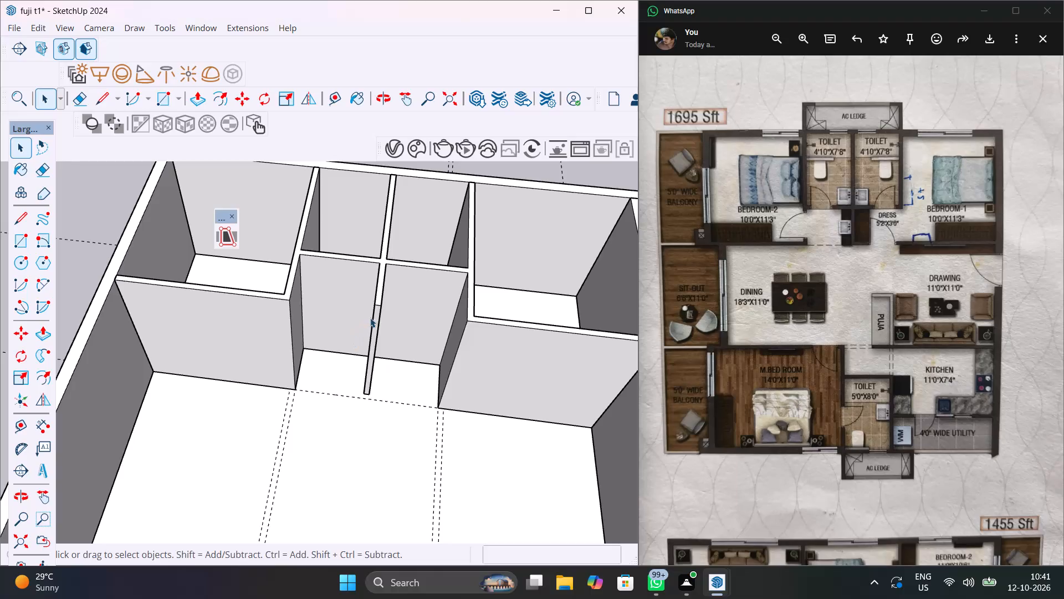
Examine the raised interior walls around the Bedroom-2 corner and the passage in front of the toilets.
{"action": "scroll", "coordinate": [416, 394], "scroll_direction": "down", "scroll_amount": 5}
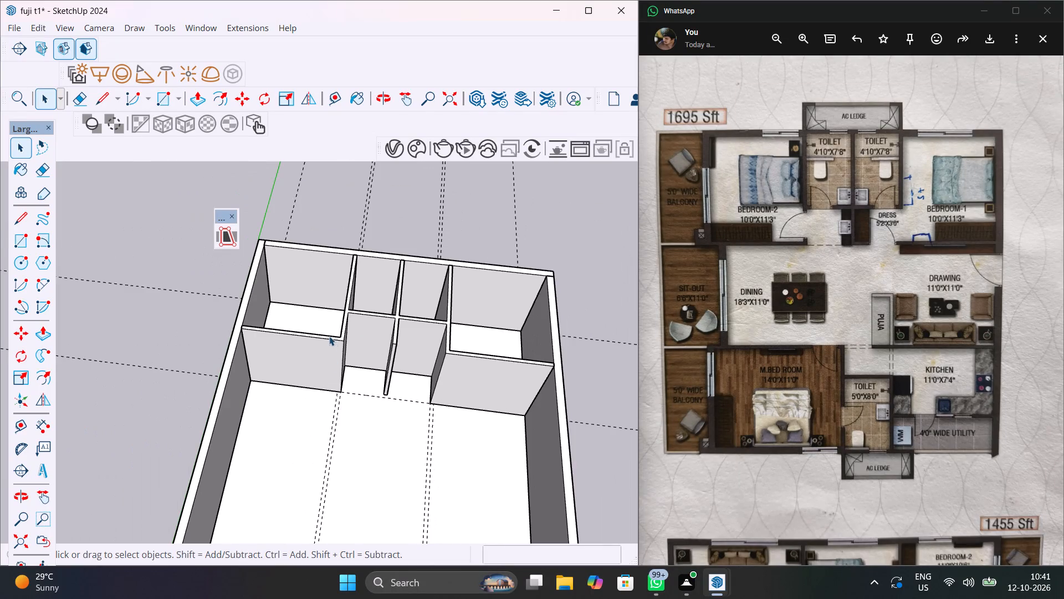
{"action": "scroll", "coordinate": [335, 324], "scroll_direction": "up", "scroll_amount": 6}
{"action": "middle_click_drag", "start_coordinate": [401, 378], "coordinate": [244, 318]}
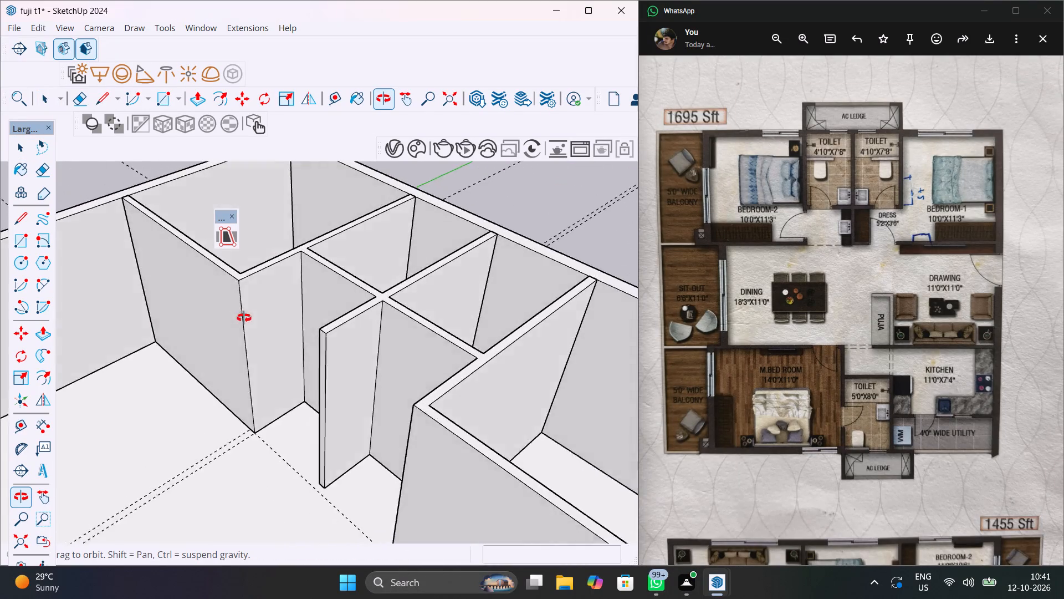
{"action": "middle_click_drag", "start_coordinate": [244, 318], "coordinate": [310, 320]}
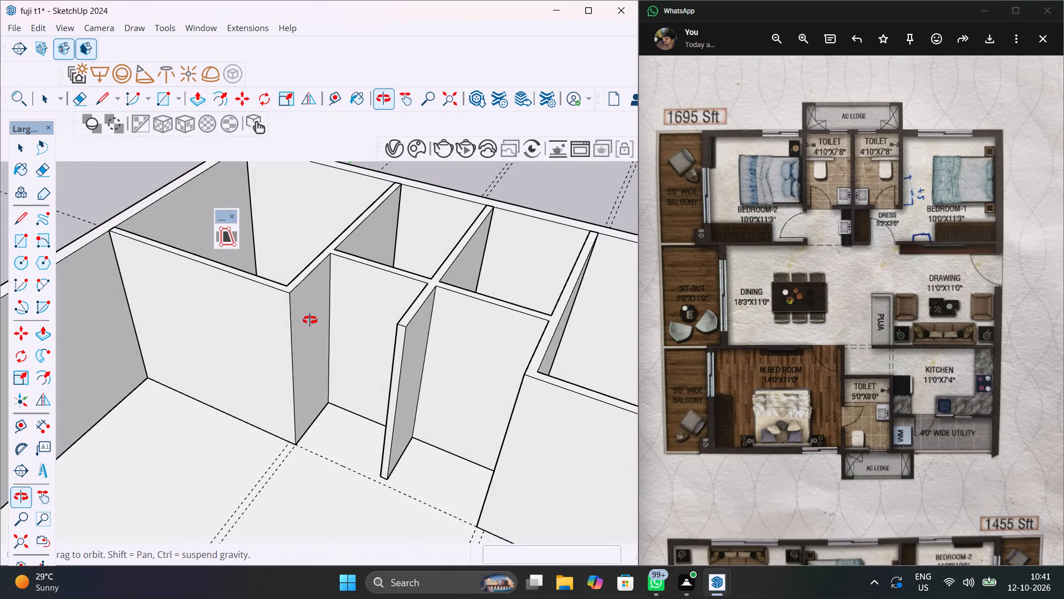
{"action": "middle_click_drag", "start_coordinate": [310, 320], "coordinate": [288, 323]}
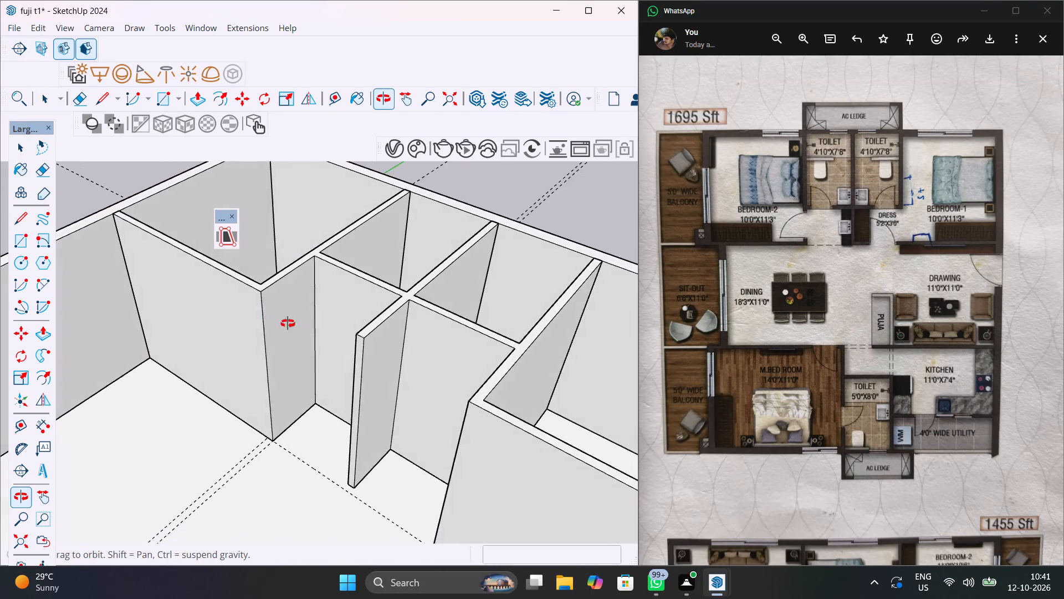
{"action": "middle_click_drag", "start_coordinate": [288, 323], "coordinate": [419, 356]}
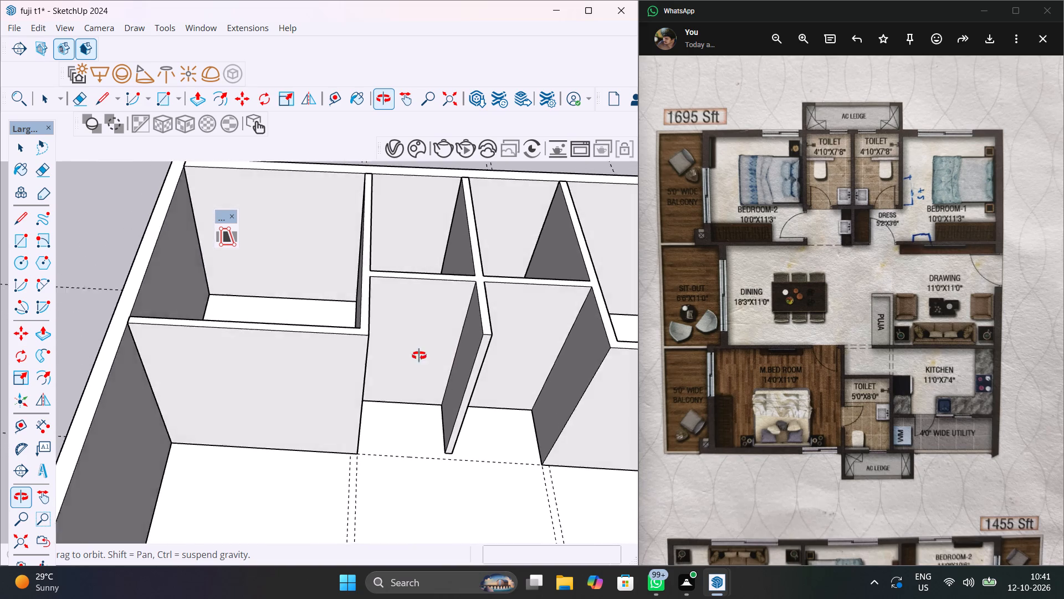
{"action": "middle_click_drag", "start_coordinate": [419, 356], "coordinate": [415, 243]}
{"action": "scroll", "coordinate": [395, 332], "scroll_direction": "up", "scroll_amount": 7}
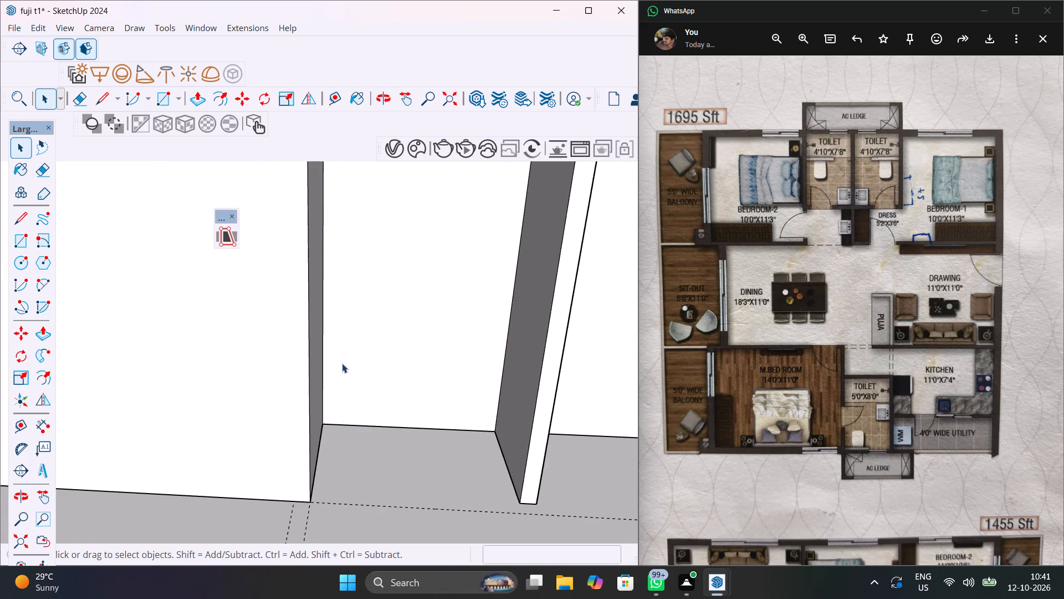
{"action": "middle_click_drag", "start_coordinate": [337, 388], "coordinate": [313, 421]}
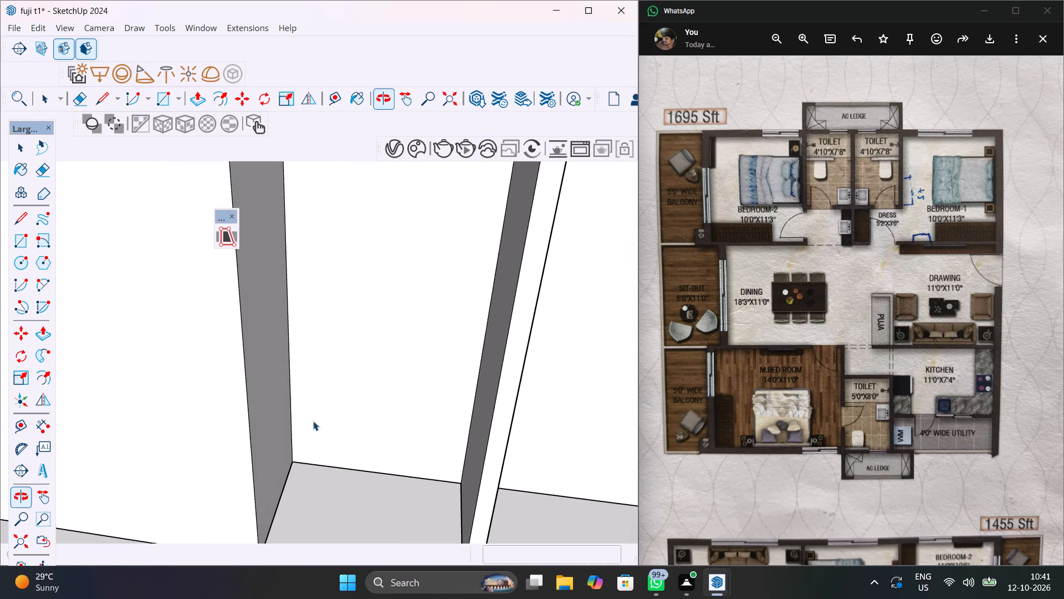
{"action": "scroll", "coordinate": [320, 415], "scroll_direction": "down", "scroll_amount": 6}
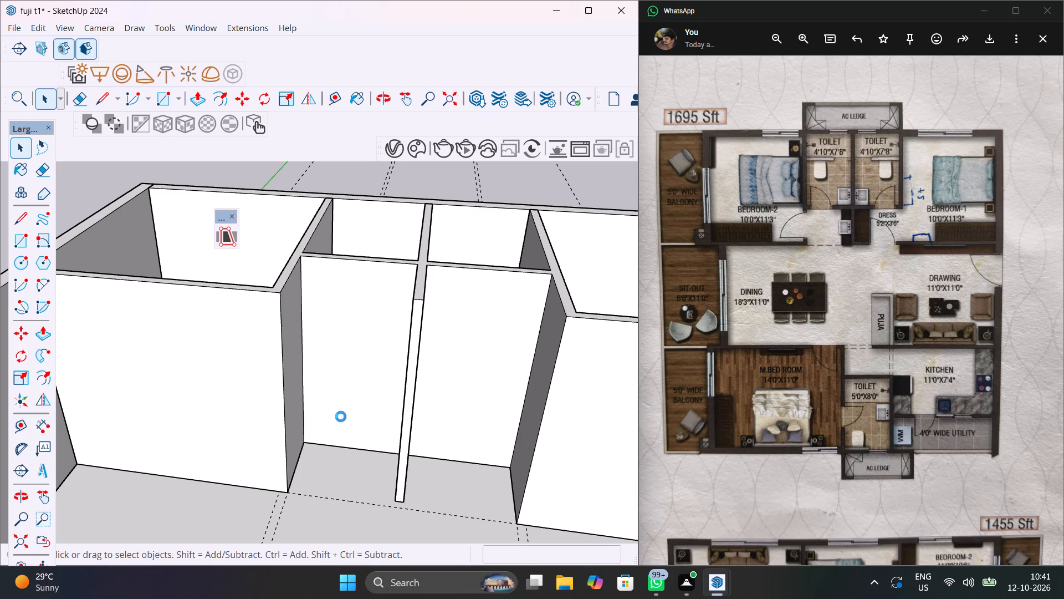
{"action": "scroll", "coordinate": [341, 417], "scroll_direction": "down", "scroll_amount": 18}
{"action": "scroll", "coordinate": [340, 410], "scroll_direction": "up", "scroll_amount": 4}
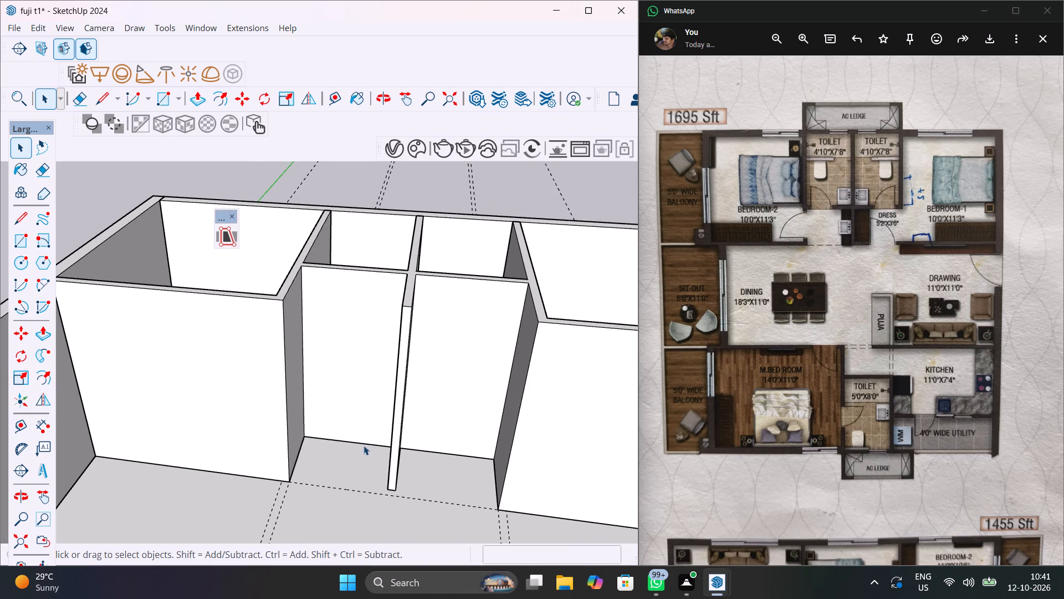
{"action": "scroll", "coordinate": [359, 428], "scroll_direction": "up", "scroll_amount": 3}
{"action": "scroll", "coordinate": [359, 425], "scroll_direction": "down", "scroll_amount": 5}
Open the interior walls group for editing, with nothing inside it selected.
{"action": "middle_click_drag", "start_coordinate": [364, 422], "coordinate": [205, 447]}
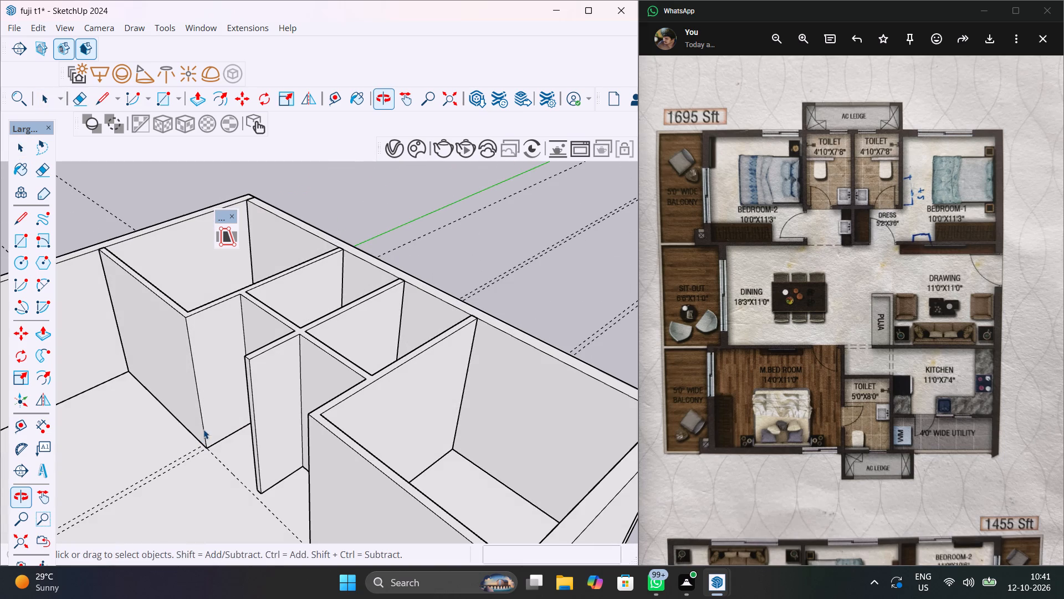
{"action": "scroll", "coordinate": [203, 408], "scroll_direction": "up", "scroll_amount": 6}
{"action": "double_click", "coordinate": [208, 403]}
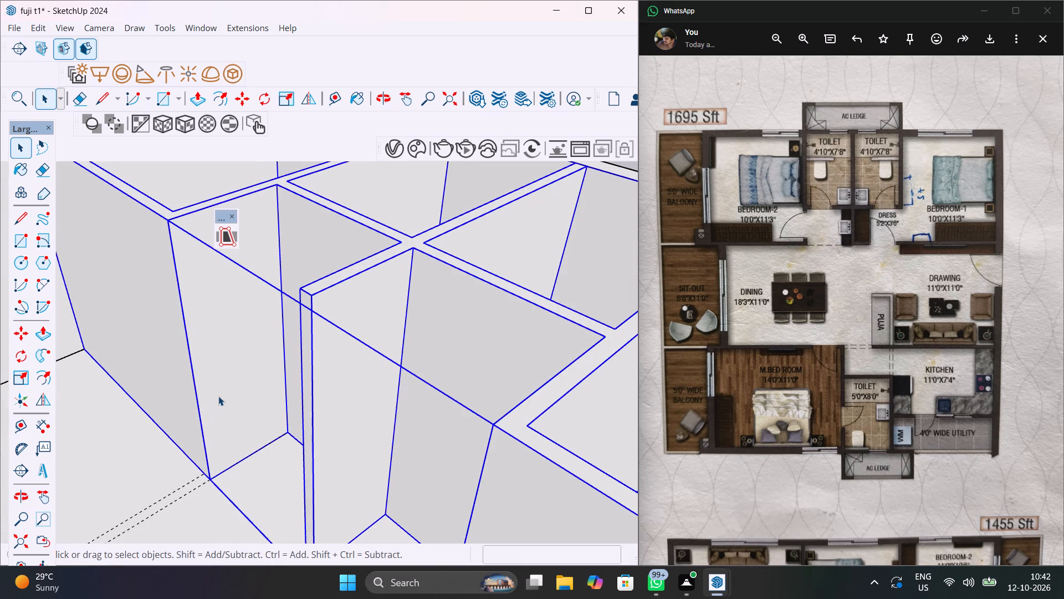
{"action": "triple_click", "coordinate": [218, 396]}
{"action": "triple_click", "coordinate": [218, 396]}
{"action": "double_click", "coordinate": [218, 394]}
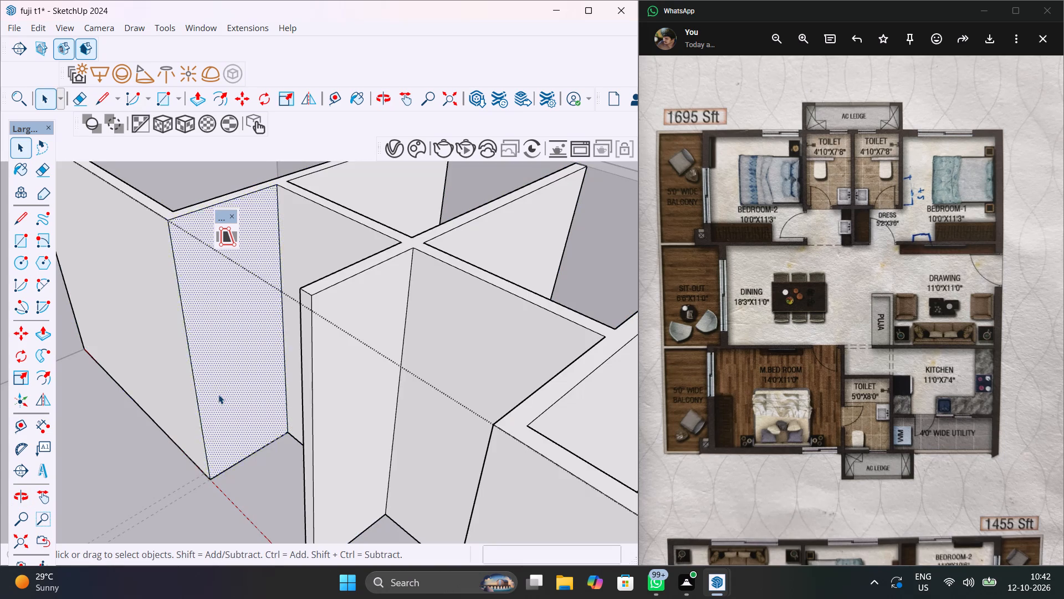
{"action": "scroll", "coordinate": [220, 394], "scroll_direction": "up", "scroll_amount": 5}
{"action": "scroll", "coordinate": [220, 394], "scroll_direction": "down", "scroll_amount": 15}
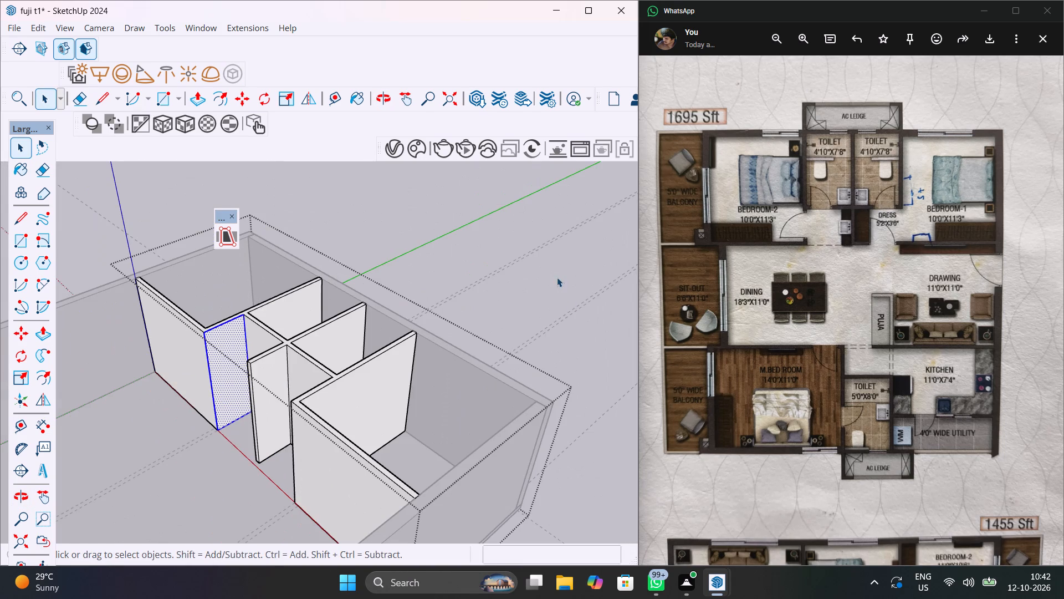
{"action": "left_click", "coordinate": [487, 248]}
{"action": "double_click", "coordinate": [219, 346]}
Place vertical door guides on Bedroom-2's short passage-side wall: one 6" from its free corner, another 3' beyond it.
{"action": "scroll", "coordinate": [221, 346], "scroll_direction": "up", "scroll_amount": 6}
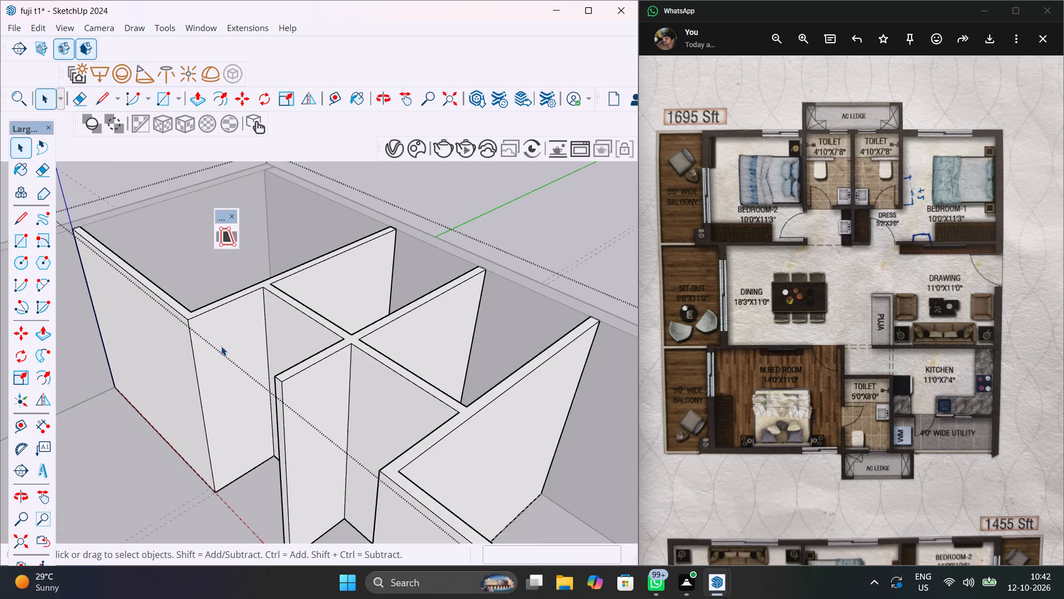
{"action": "scroll", "coordinate": [229, 404], "scroll_direction": "up", "scroll_amount": 1}
{"action": "middle_click_drag", "start_coordinate": [229, 404], "coordinate": [201, 383]}
{"action": "scroll", "coordinate": [182, 396], "scroll_direction": "up", "scroll_amount": 6}
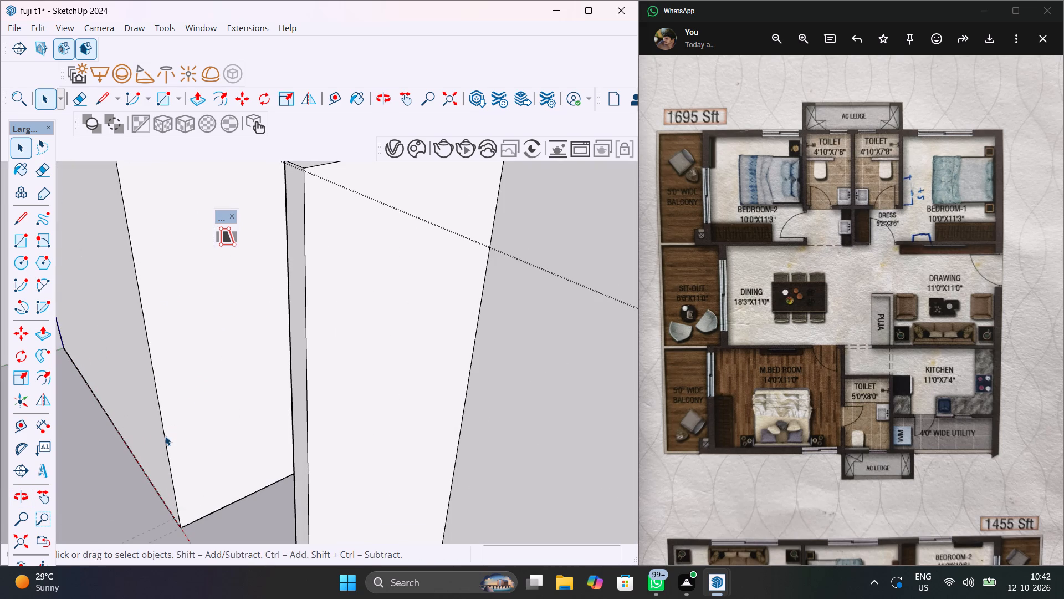
{"action": "key", "text": "t"}
{"action": "left_click", "coordinate": [166, 429]}
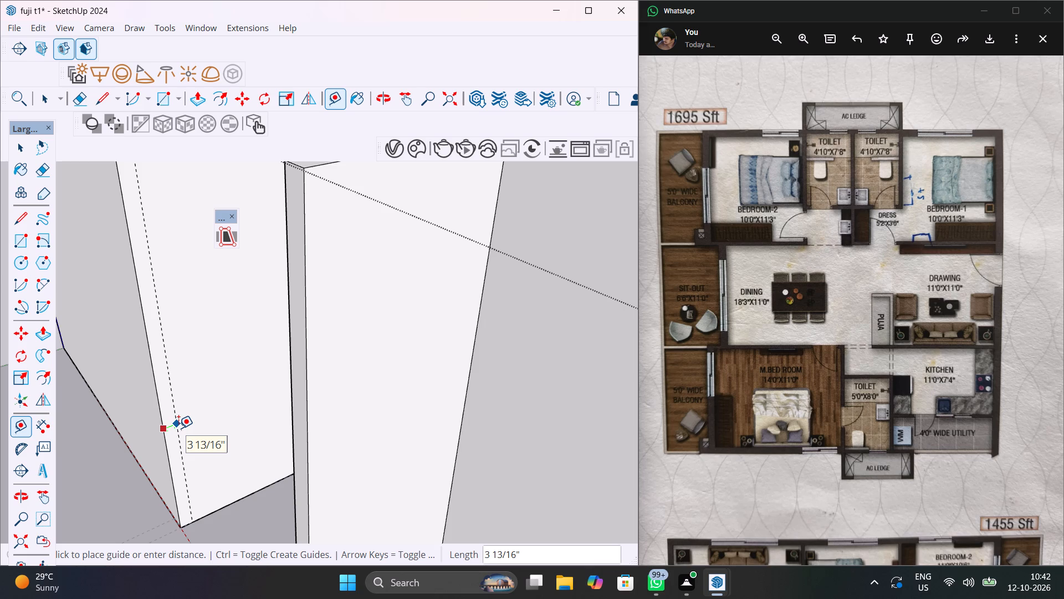
{"action": "type", "text": "6\""}
{"action": "key", "text": "Return"}
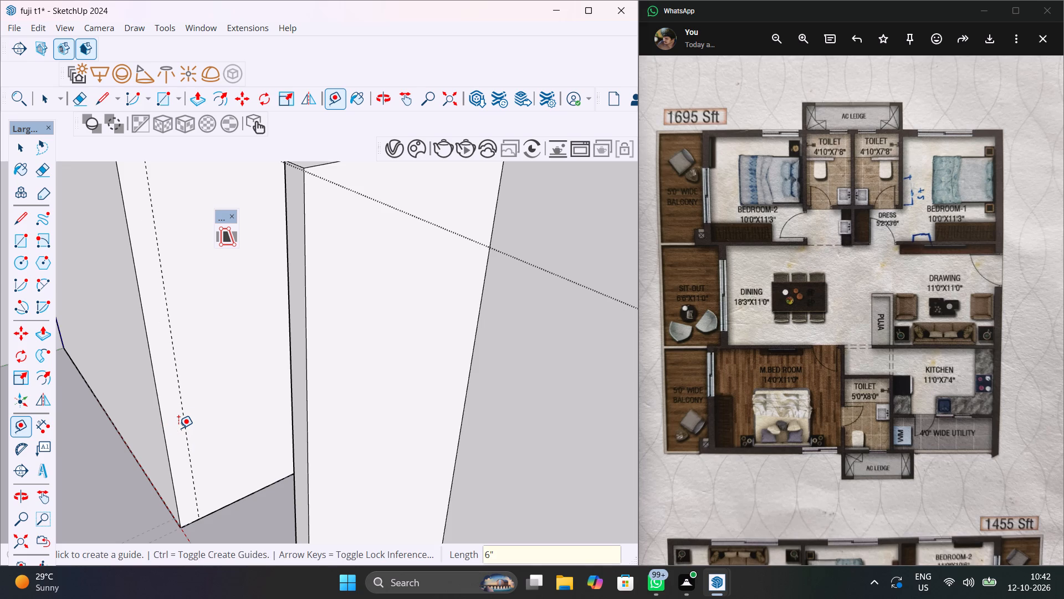
{"action": "left_click", "coordinate": [185, 417]}
{"action": "scroll", "coordinate": [229, 405], "scroll_direction": "down", "scroll_amount": 5}
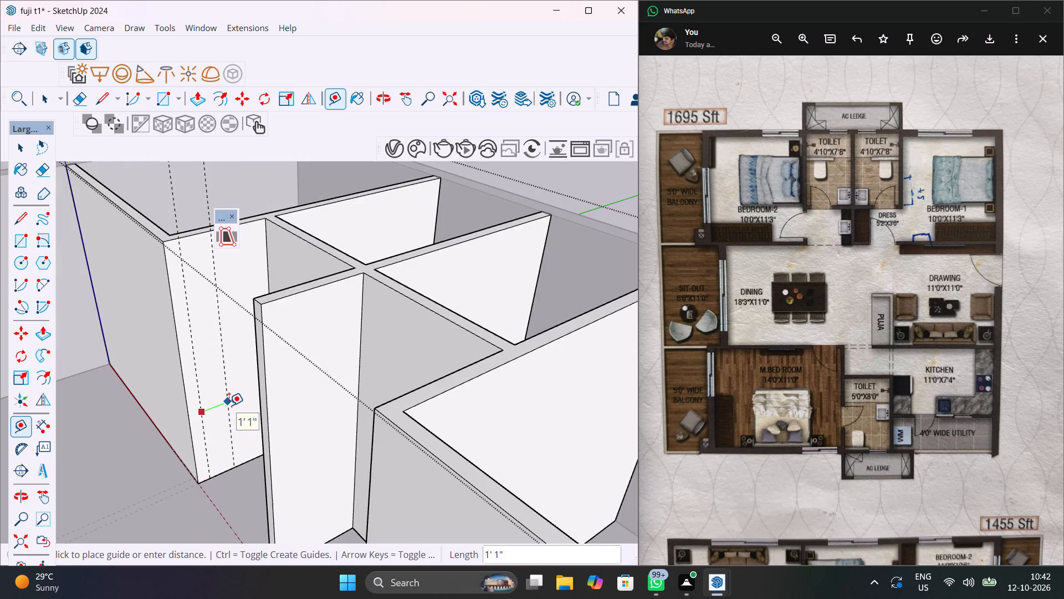
{"action": "middle_click_drag", "start_coordinate": [229, 405], "coordinate": [254, 454]}
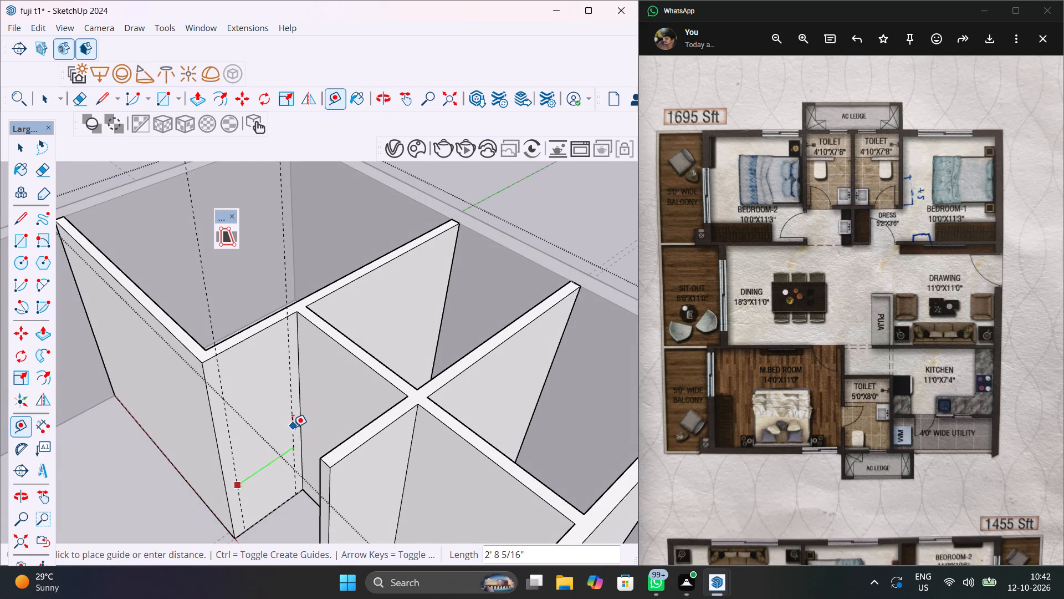
{"action": "type", "text": "3'"}
{"action": "key", "text": "Return"}
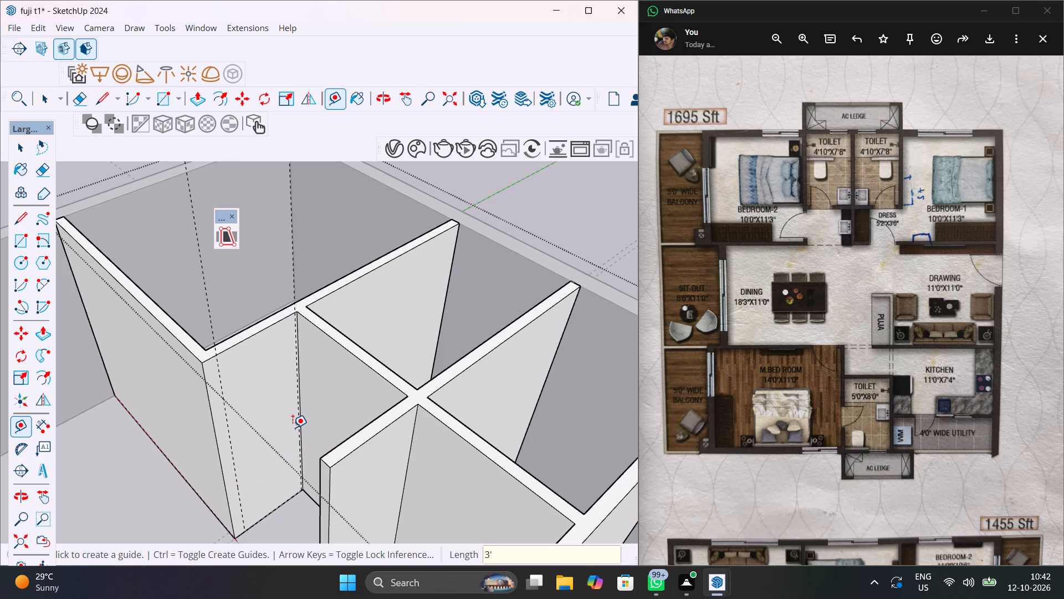
Place a horizontal guide 7' above the base edge of Bedroom-2's passage-side wall for the door head.
{"action": "scroll", "coordinate": [282, 407], "scroll_direction": "up", "scroll_amount": 5}
{"action": "scroll", "coordinate": [291, 498], "scroll_direction": "down", "scroll_amount": 5}
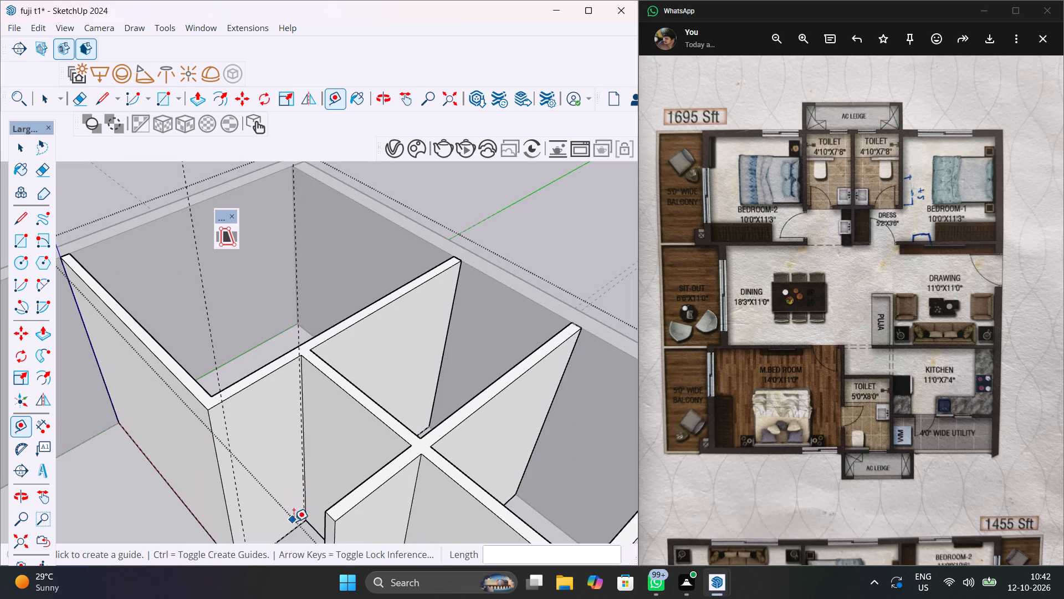
{"action": "scroll", "coordinate": [285, 542], "scroll_direction": "up", "scroll_amount": 5}
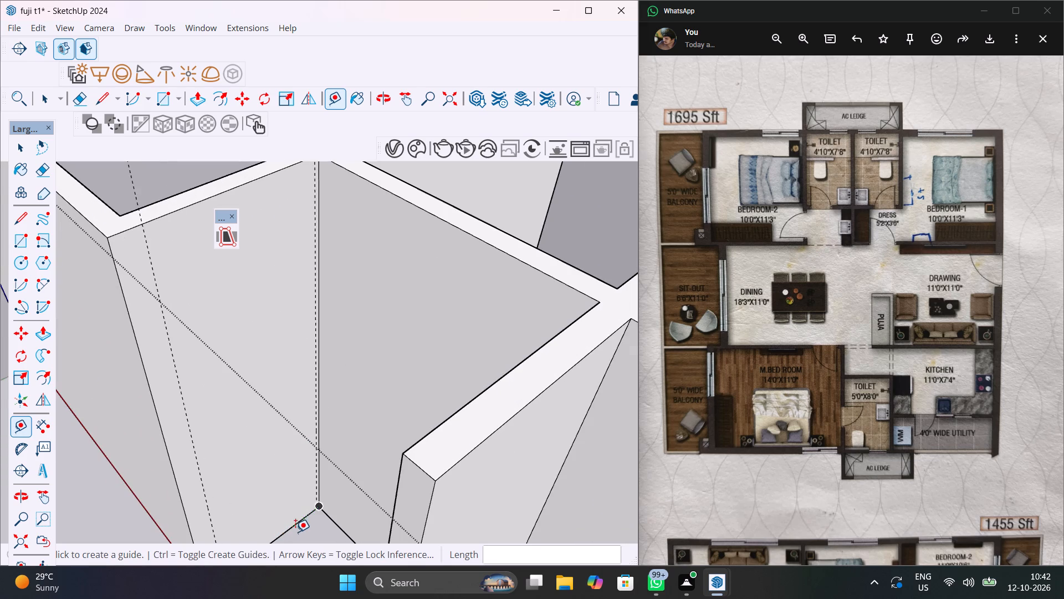
{"action": "scroll", "coordinate": [295, 532], "scroll_direction": "up", "scroll_amount": 4}
{"action": "middle_click_drag", "start_coordinate": [297, 528], "coordinate": [331, 455], "text": "shift"}
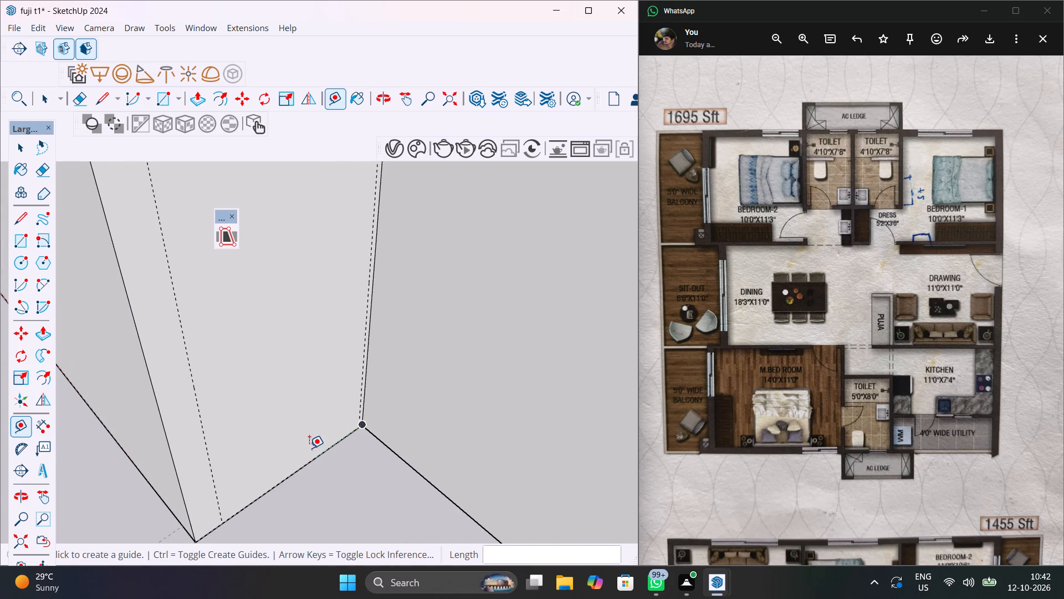
{"action": "left_click", "coordinate": [318, 453]}
{"action": "scroll", "coordinate": [285, 325], "scroll_direction": "down", "scroll_amount": 12}
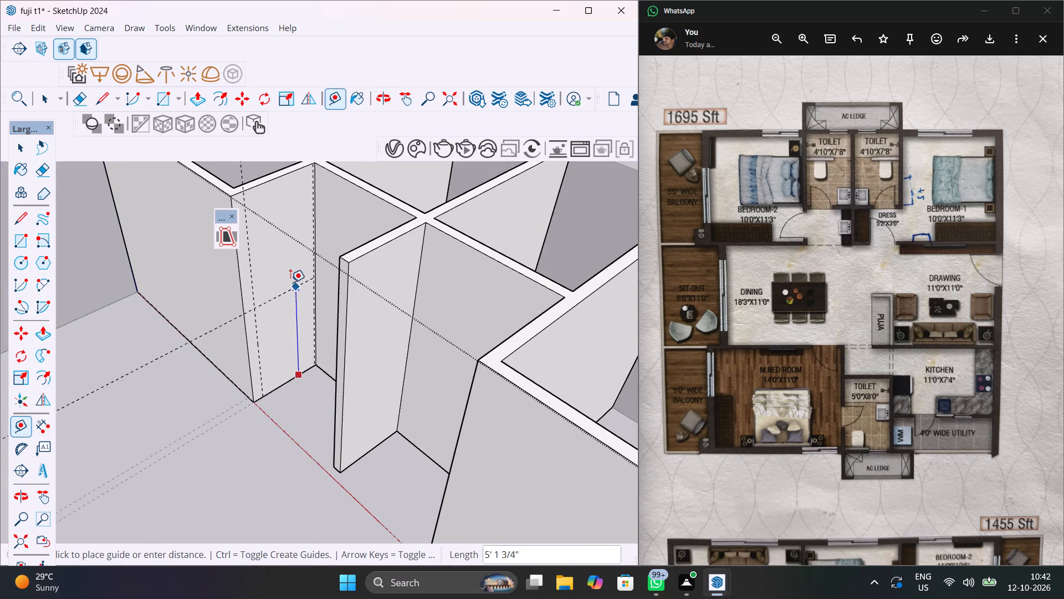
{"action": "type", "text": "7'"}
{"action": "key", "text": "Return"}
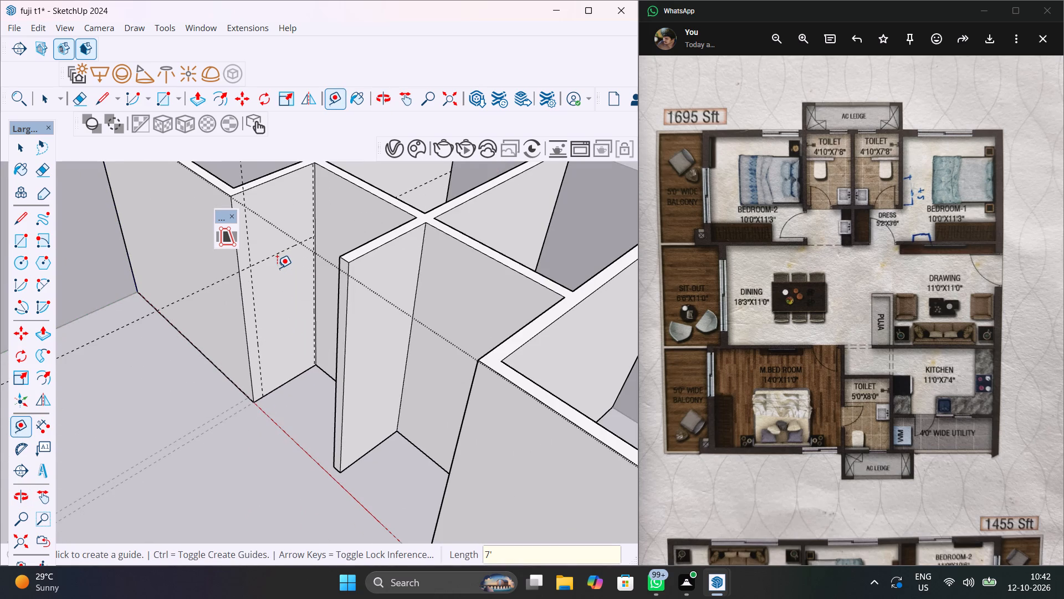
Draw a 3' by 7' door rectangle between the guides on Bedroom-2's passage-side wall.
{"action": "key", "text": "r"}
{"action": "left_click", "coordinate": [253, 262]}
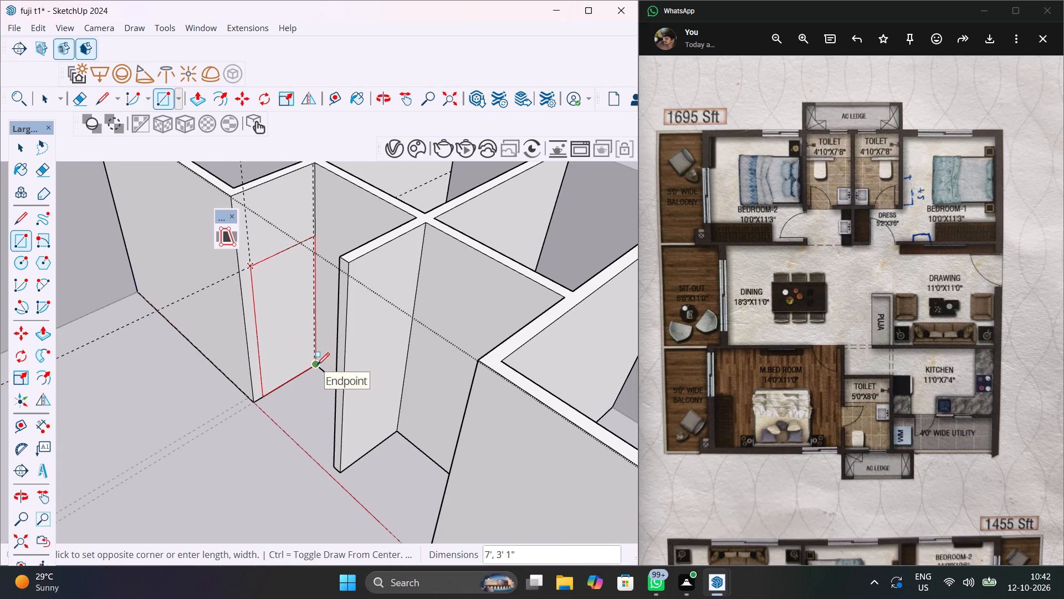
{"action": "scroll", "coordinate": [316, 365], "scroll_direction": "up", "scroll_amount": 12}
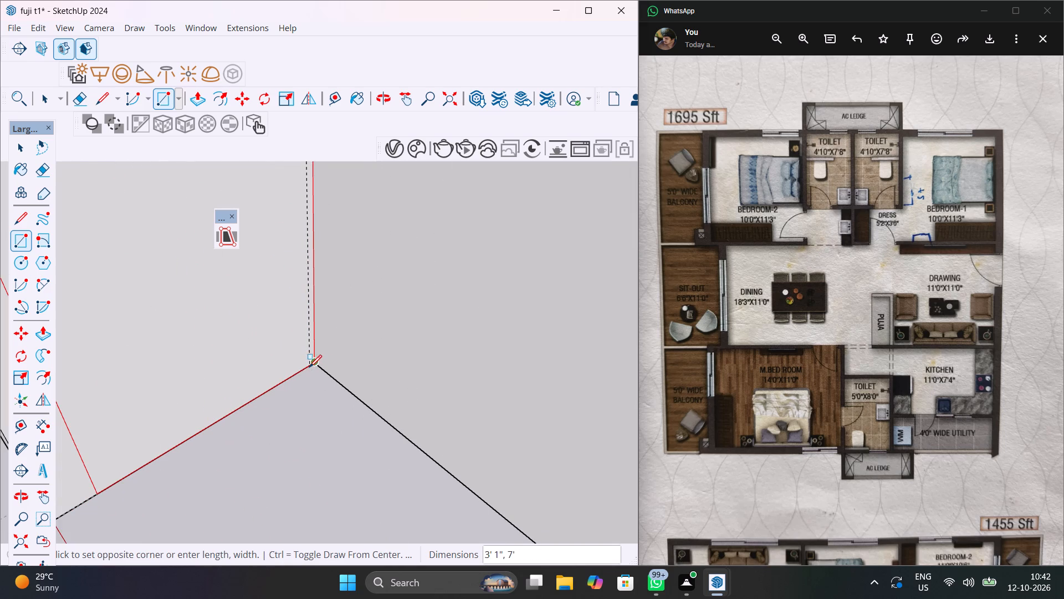
{"action": "scroll", "coordinate": [309, 357], "scroll_direction": "up", "scroll_amount": 14}
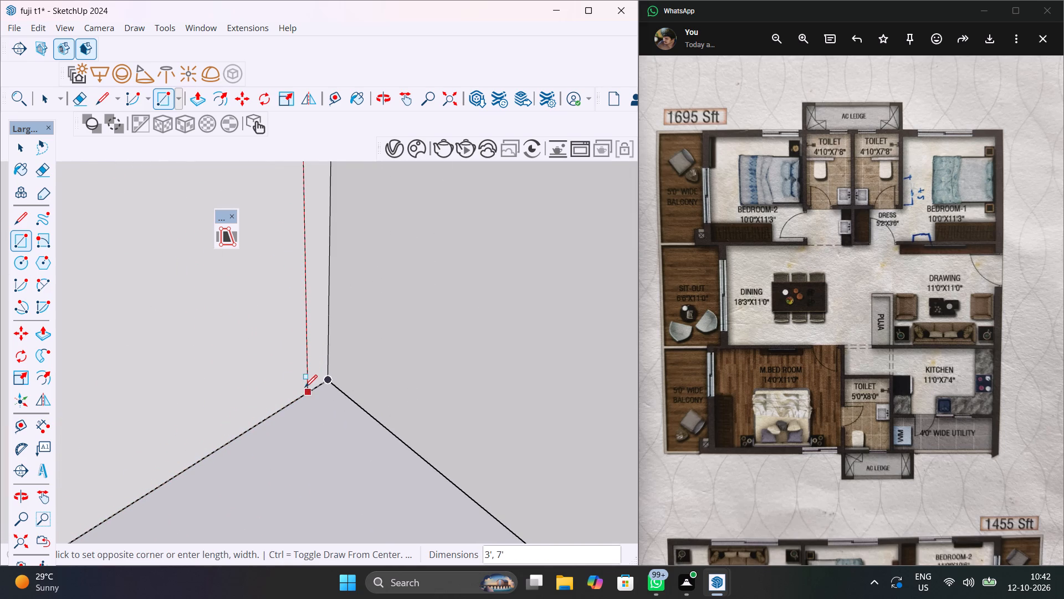
{"action": "left_click", "coordinate": [306, 393]}
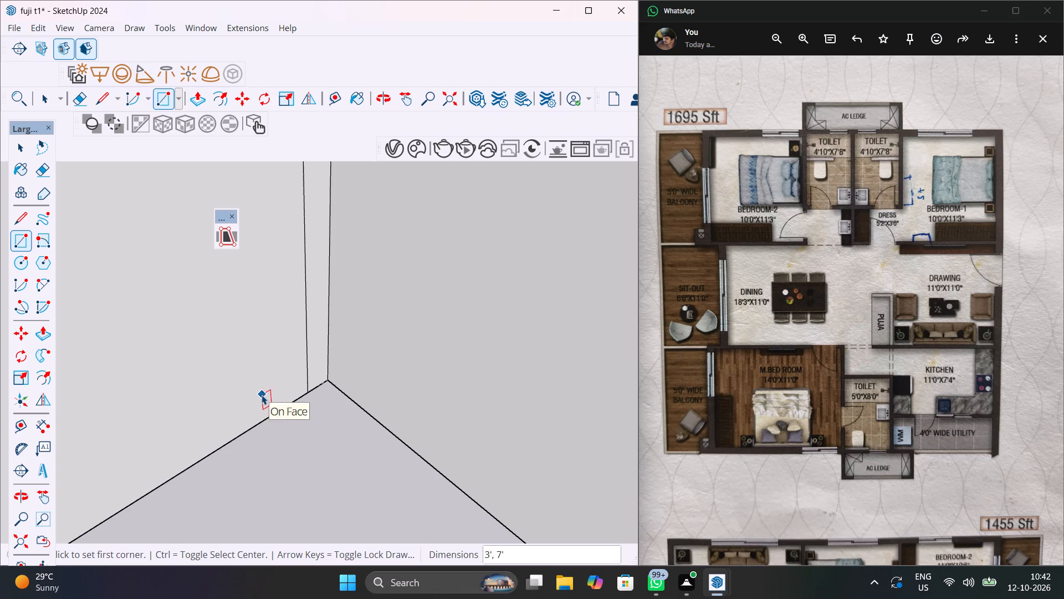
Push/Pull the door rectangle 4 1/2" through the wall thickness to cut Bedroom-2's doorway.
{"action": "key", "text": "space"}
{"action": "key", "text": "p"}
{"action": "left_click", "coordinate": [262, 390]}
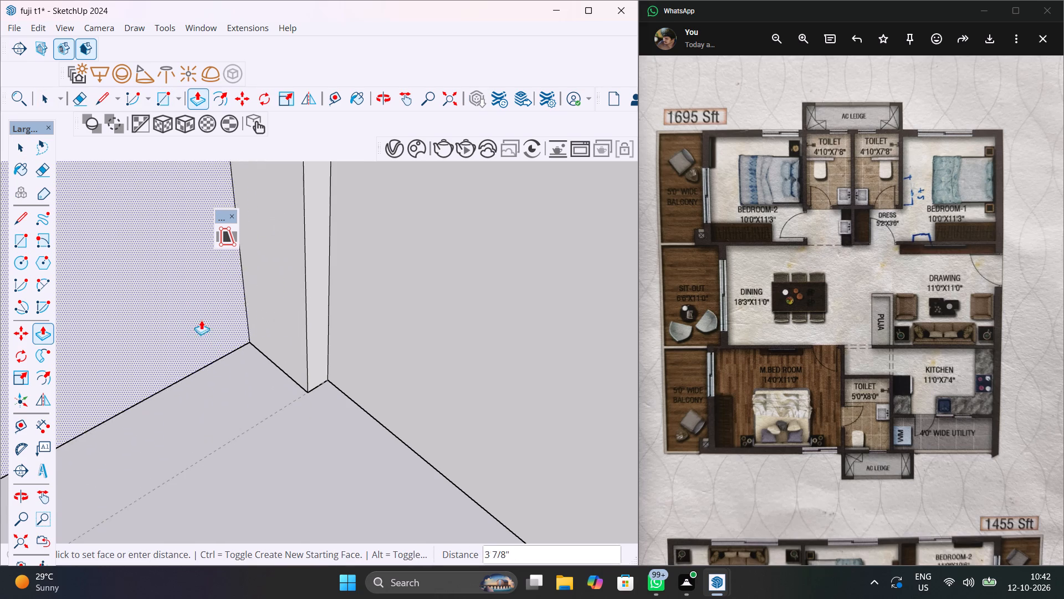
{"action": "scroll", "coordinate": [194, 312], "scroll_direction": "down", "scroll_amount": 20}
{"action": "scroll", "coordinate": [194, 312], "scroll_direction": "down", "scroll_amount": 4}
{"action": "scroll", "coordinate": [134, 416], "scroll_direction": "down", "scroll_amount": 4}
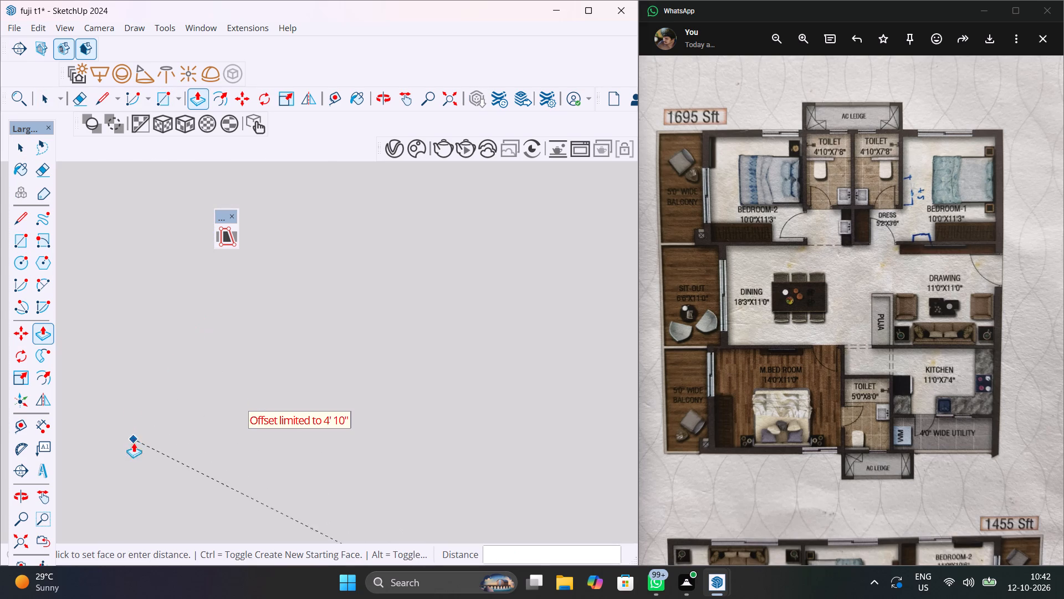
{"action": "scroll", "coordinate": [134, 443], "scroll_direction": "down", "scroll_amount": 20}
{"action": "left_click", "coordinate": [27, 543]}
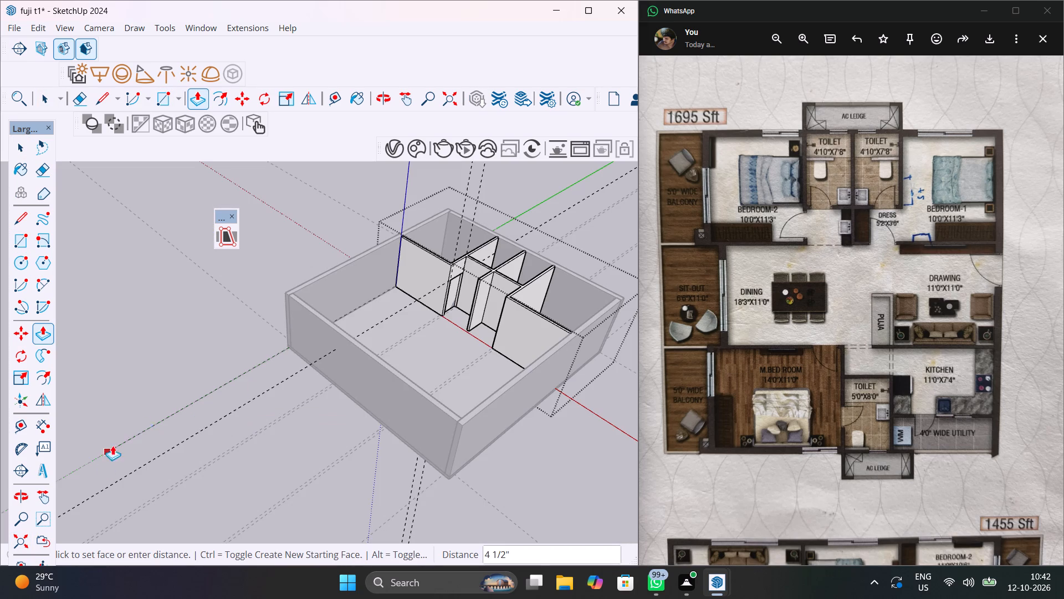
{"action": "scroll", "coordinate": [465, 280], "scroll_direction": "up", "scroll_amount": 11}
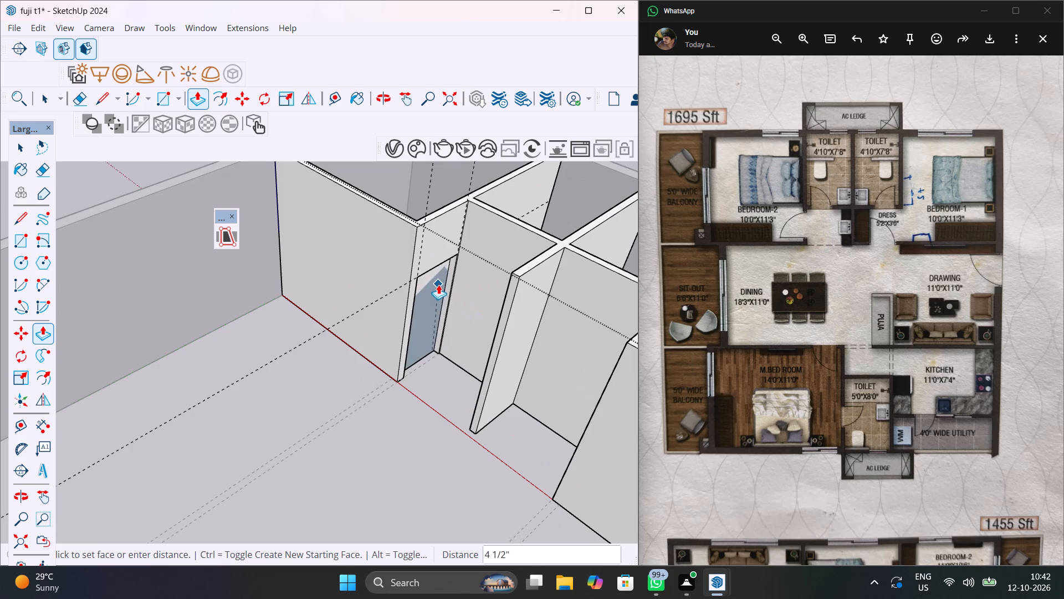
Complete the 4 1/2" Push/Pull through Bedroom-2's passage-side wall and leave the wall group.
{"action": "left_click", "coordinate": [436, 282]}
{"action": "middle_click_drag", "start_coordinate": [436, 385], "coordinate": [538, 378]}
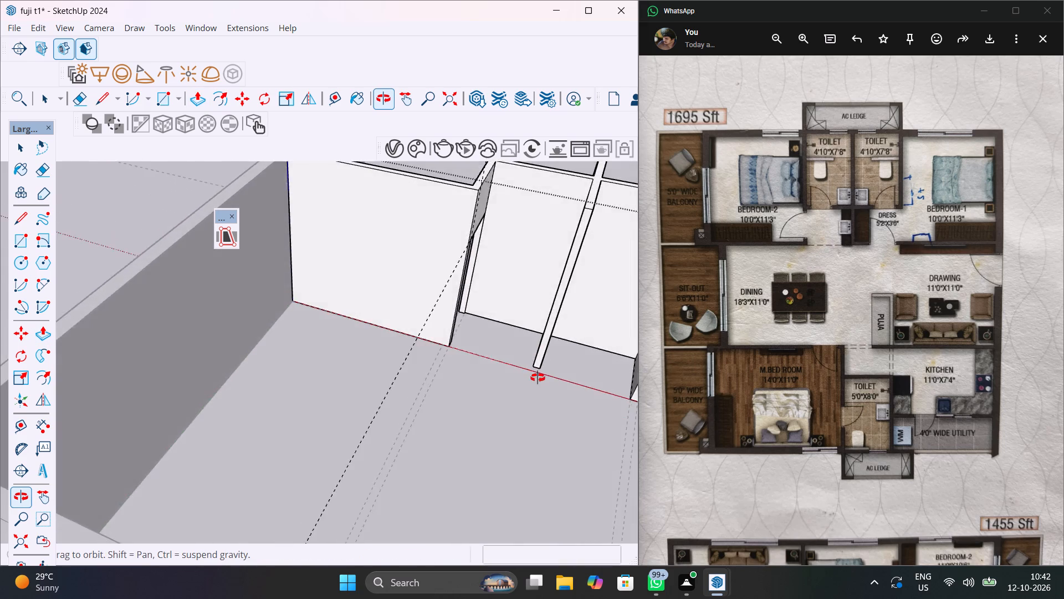
{"action": "middle_click_drag", "start_coordinate": [538, 378], "coordinate": [522, 378]}
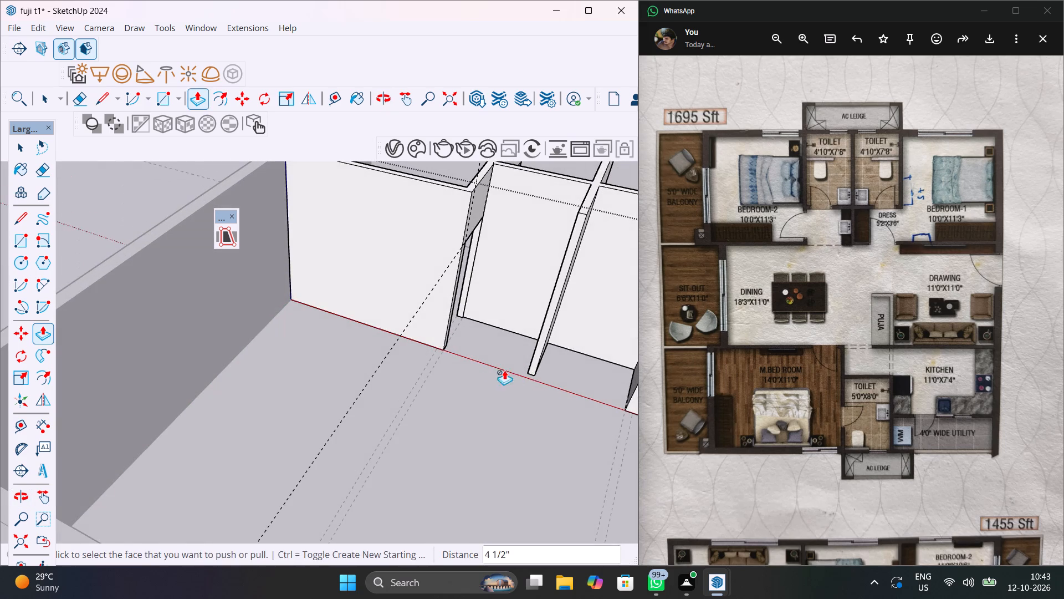
{"action": "key", "text": "space"}
{"action": "scroll", "coordinate": [456, 387], "scroll_direction": "down", "scroll_amount": 7}
{"action": "left_click", "coordinate": [260, 268]}
In the wall group, place vertical door guides on the Bedroom-2-side toilet's front wall: 6" from its corner and 2'6" beyond that.
{"action": "scroll", "coordinate": [492, 312], "scroll_direction": "up", "scroll_amount": 8}
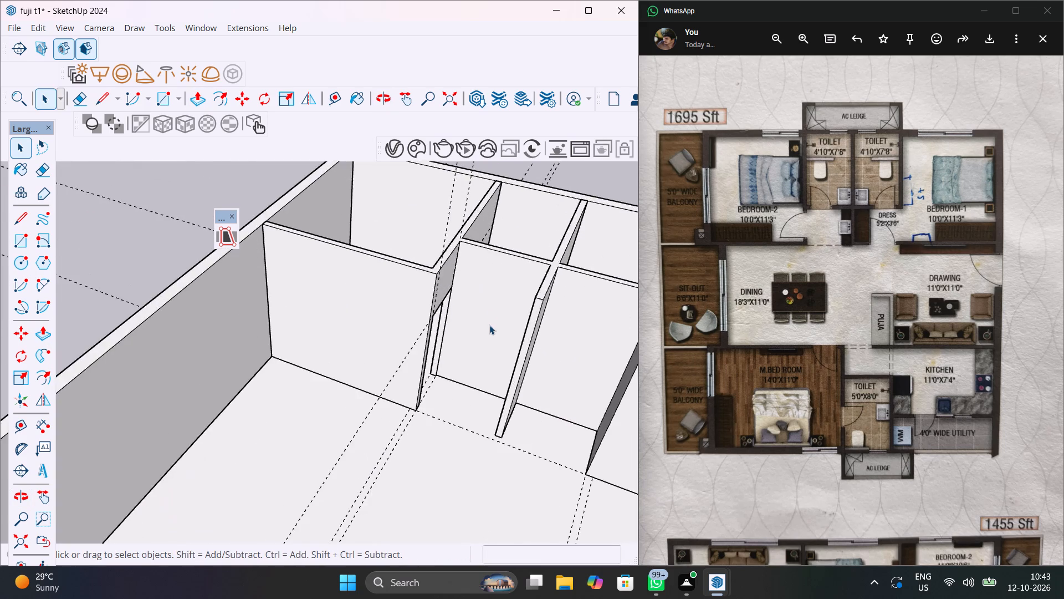
{"action": "scroll", "coordinate": [489, 325], "scroll_direction": "up", "scroll_amount": 4}
{"action": "middle_click_drag", "start_coordinate": [474, 367], "coordinate": [472, 317]}
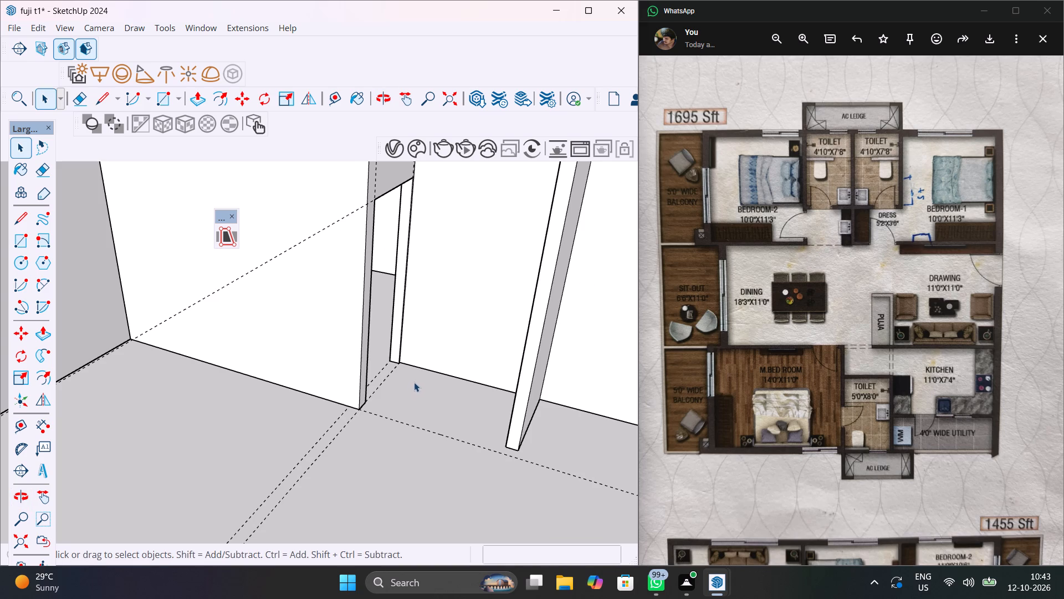
{"action": "middle_click_drag", "start_coordinate": [431, 409], "coordinate": [526, 414]}
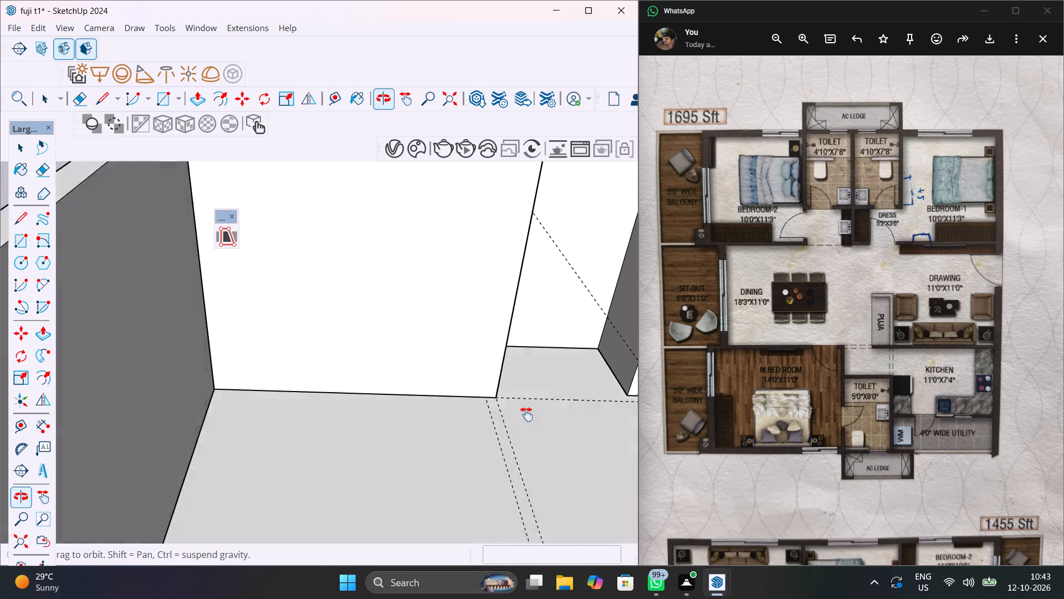
{"action": "middle_click_drag", "start_coordinate": [526, 414], "coordinate": [341, 407]}
{"action": "scroll", "coordinate": [361, 325], "scroll_direction": "up", "scroll_amount": 6}
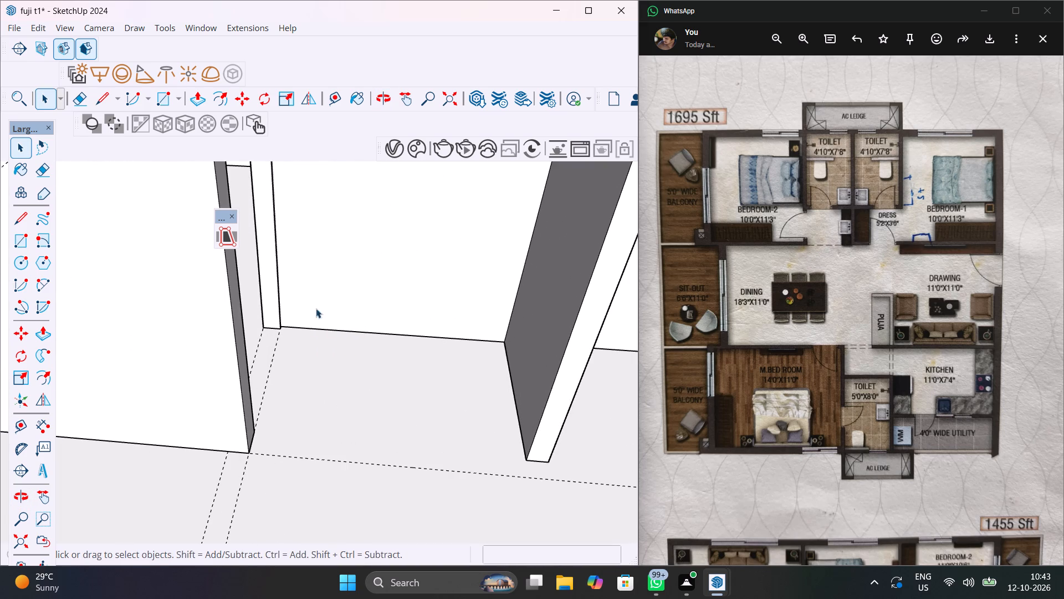
{"action": "scroll", "coordinate": [310, 294], "scroll_direction": "down", "scroll_amount": 5}
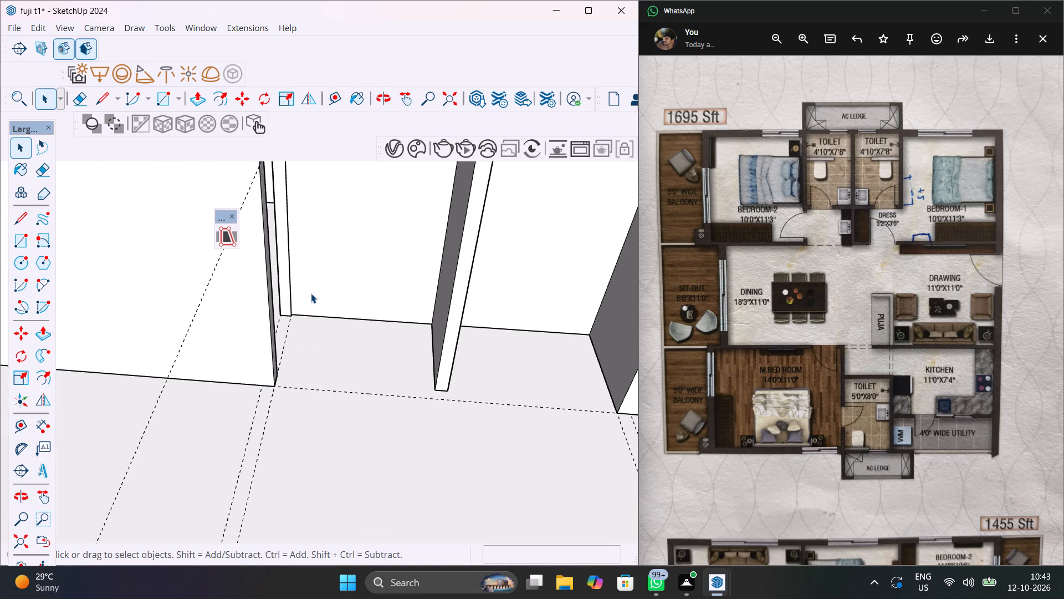
{"action": "scroll", "coordinate": [311, 293], "scroll_direction": "down", "scroll_amount": 8}
{"action": "middle_click_drag", "start_coordinate": [318, 273], "coordinate": [334, 328], "text": "shift"}
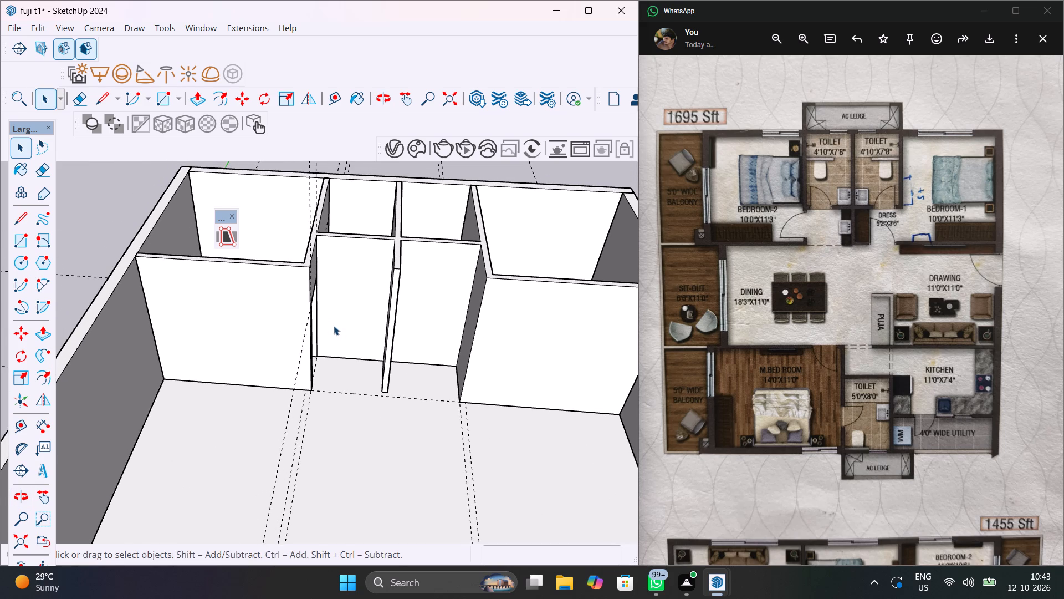
{"action": "scroll", "coordinate": [333, 319], "scroll_direction": "up", "scroll_amount": 3}
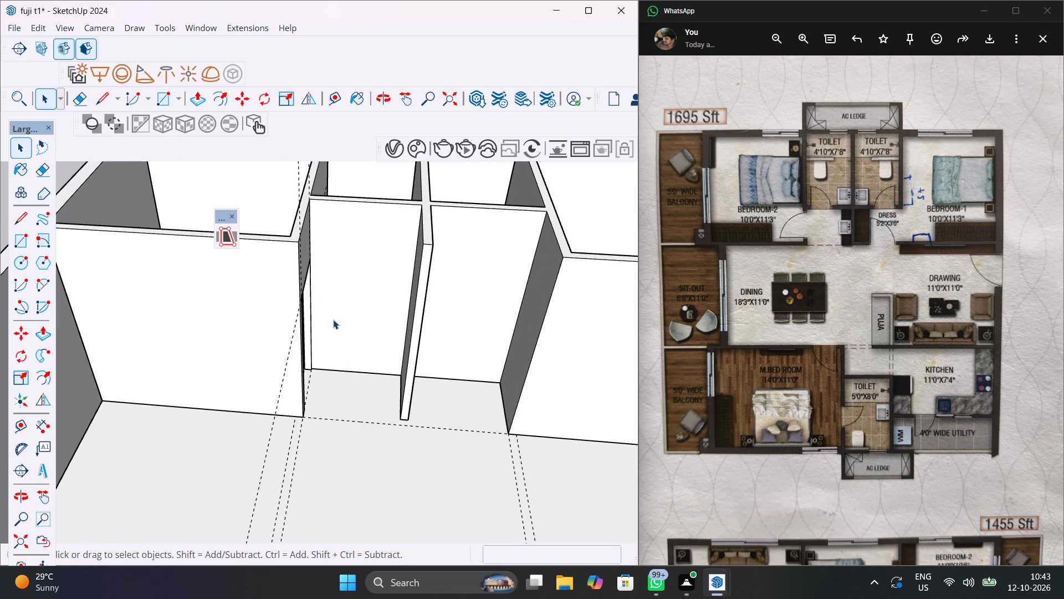
{"action": "scroll", "coordinate": [333, 319], "scroll_direction": "up", "scroll_amount": 6}
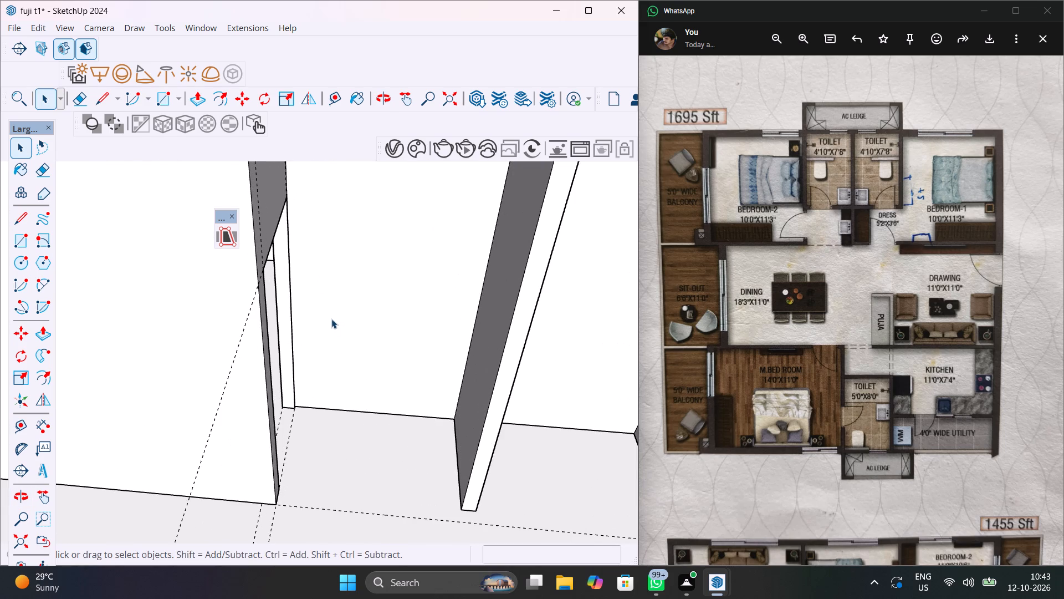
{"action": "left_click", "coordinate": [326, 317]}
{"action": "double_click", "coordinate": [328, 318]}
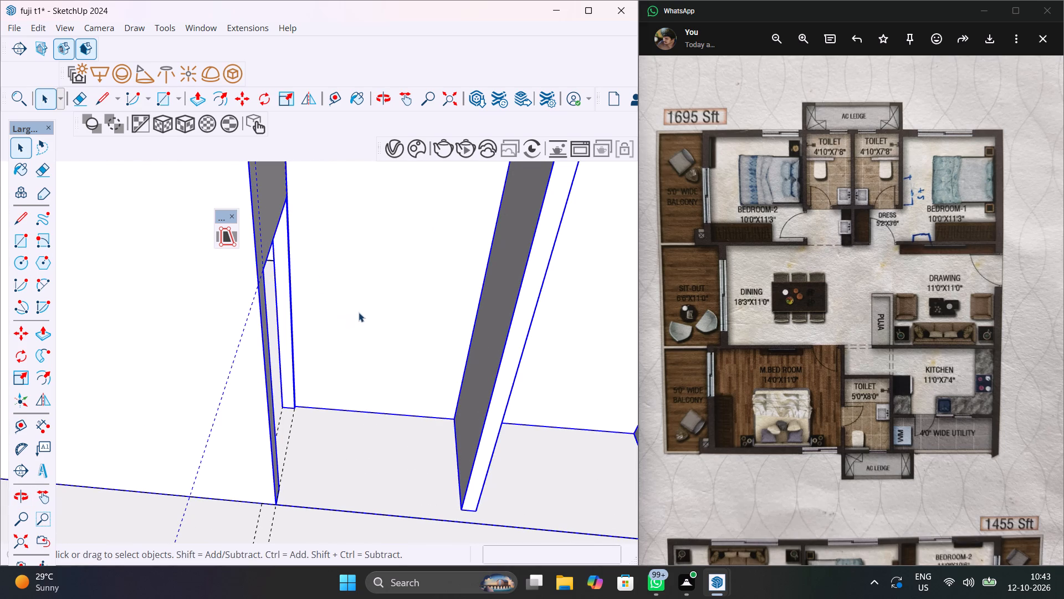
{"action": "double_click", "coordinate": [360, 312]}
{"action": "key", "text": "t"}
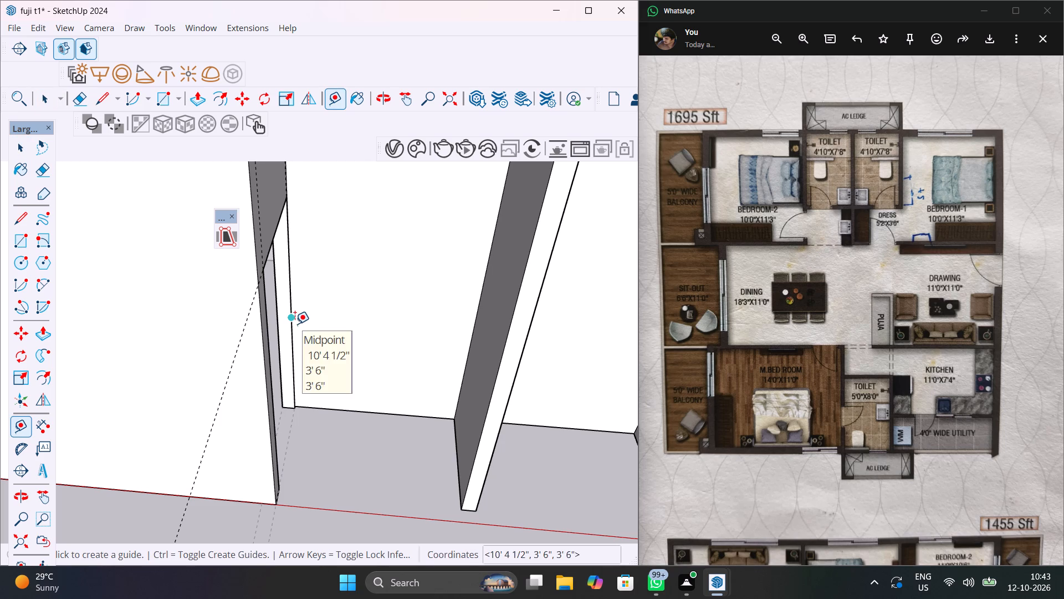
{"action": "left_click", "coordinate": [295, 324]}
{"action": "type", "text": "6\""}
{"action": "key", "text": "Return"}
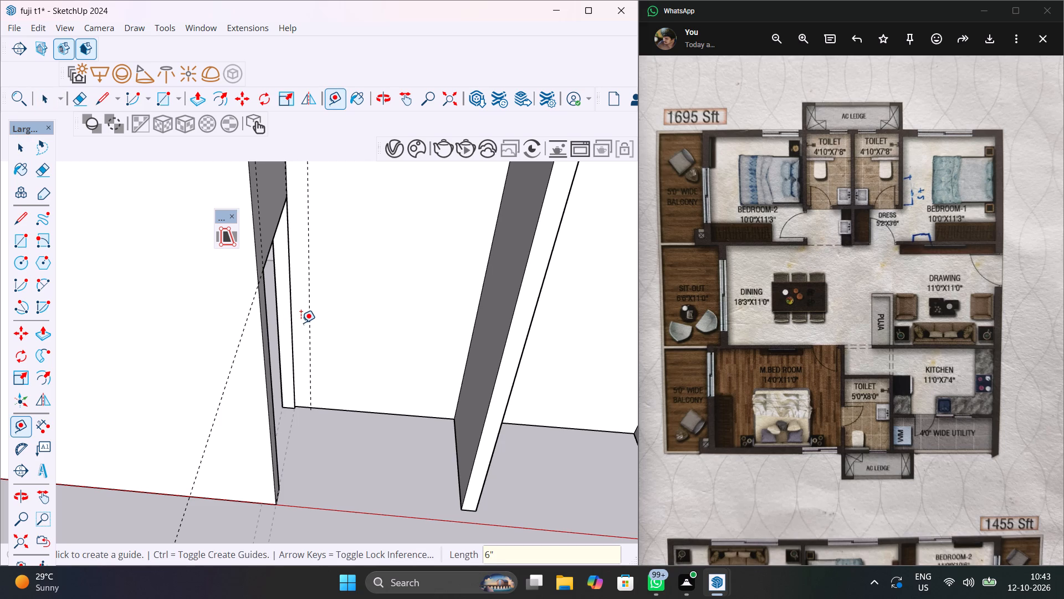
{"action": "left_click", "coordinate": [313, 309]}
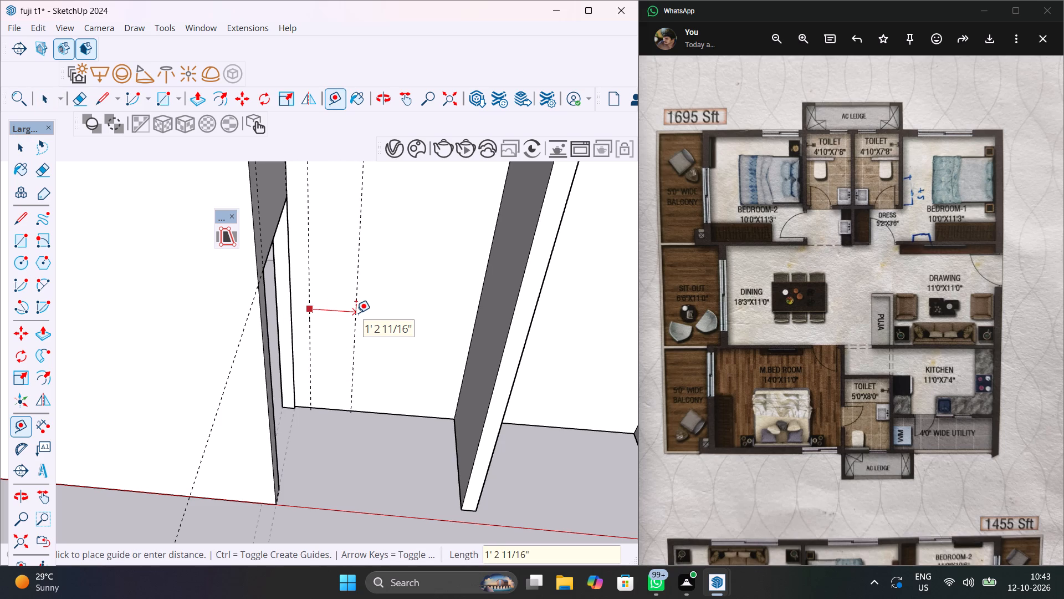
{"action": "type", "text": "2'6\""}
{"action": "key", "text": "Return"}
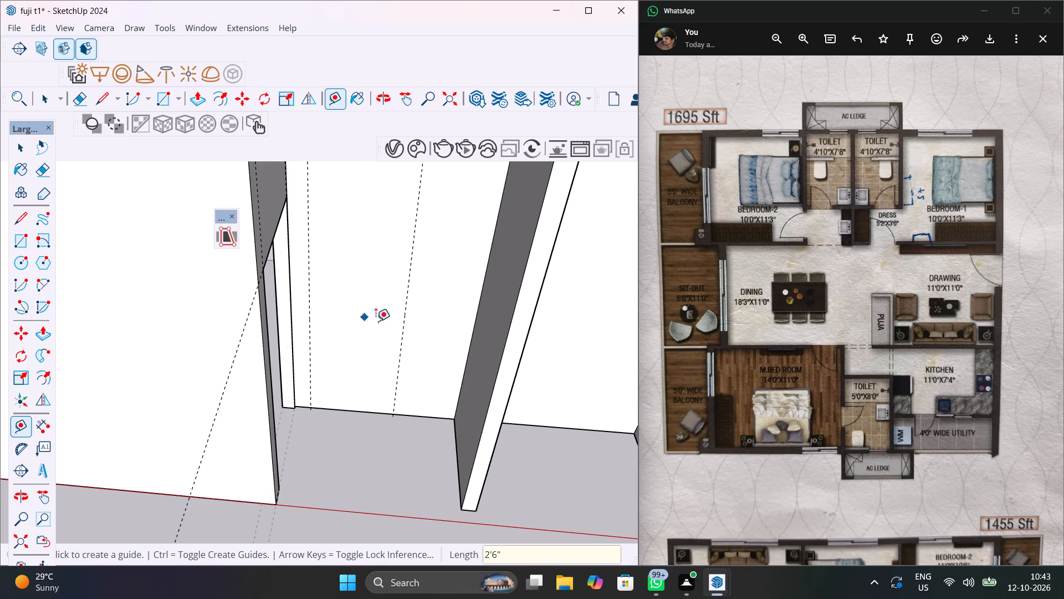
Place a horizontal guide 7' above the base edge of the toilets' front wall for the door heads.
{"action": "left_click", "coordinate": [367, 409]}
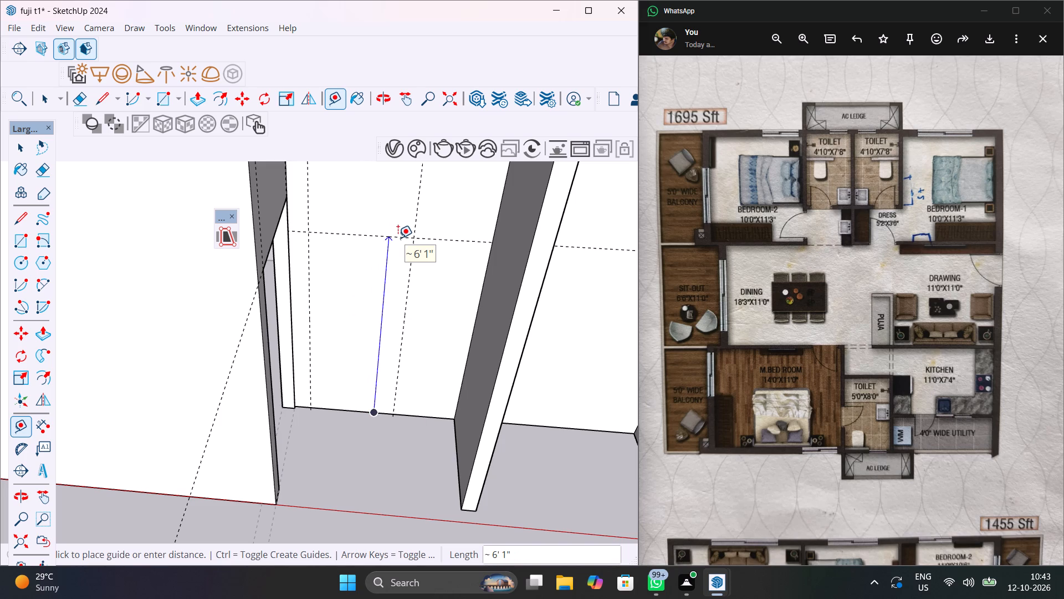
{"action": "type", "text": "7'"}
{"action": "key", "text": "Return"}
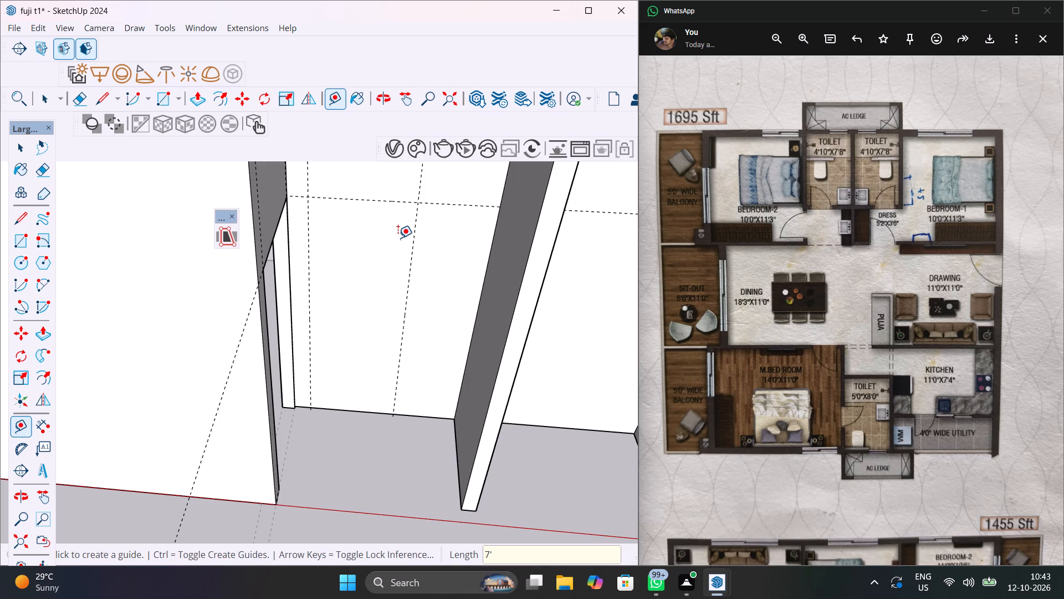
Place vertical door guides on the Bedroom-1-side toilet's front wall: one 6" from its far corner, another 2'6" beyond it.
{"action": "scroll", "coordinate": [398, 238], "scroll_direction": "down", "scroll_amount": 11}
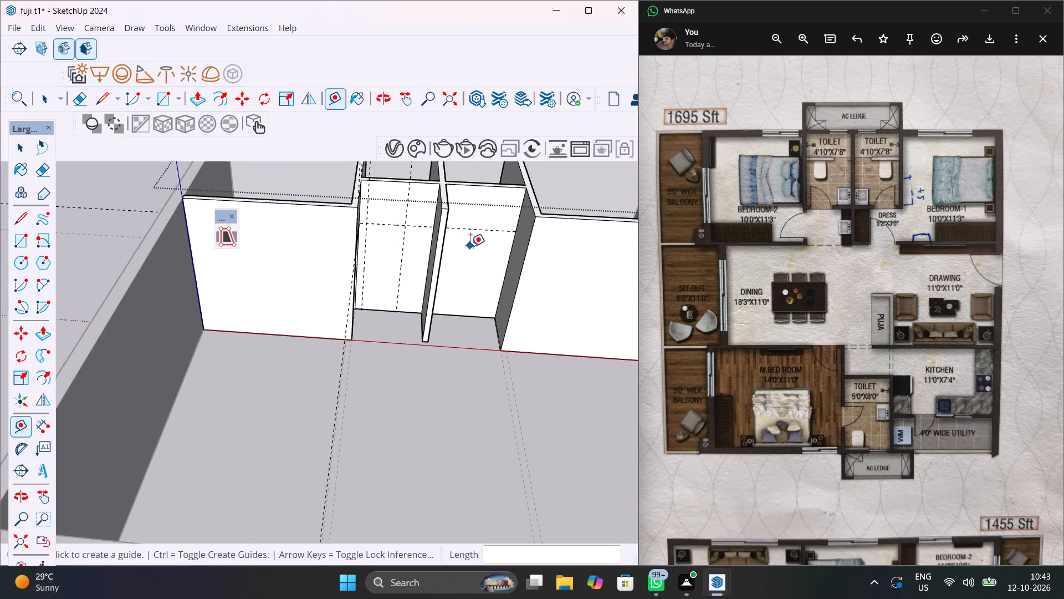
{"action": "scroll", "coordinate": [458, 246], "scroll_direction": "up", "scroll_amount": 6}
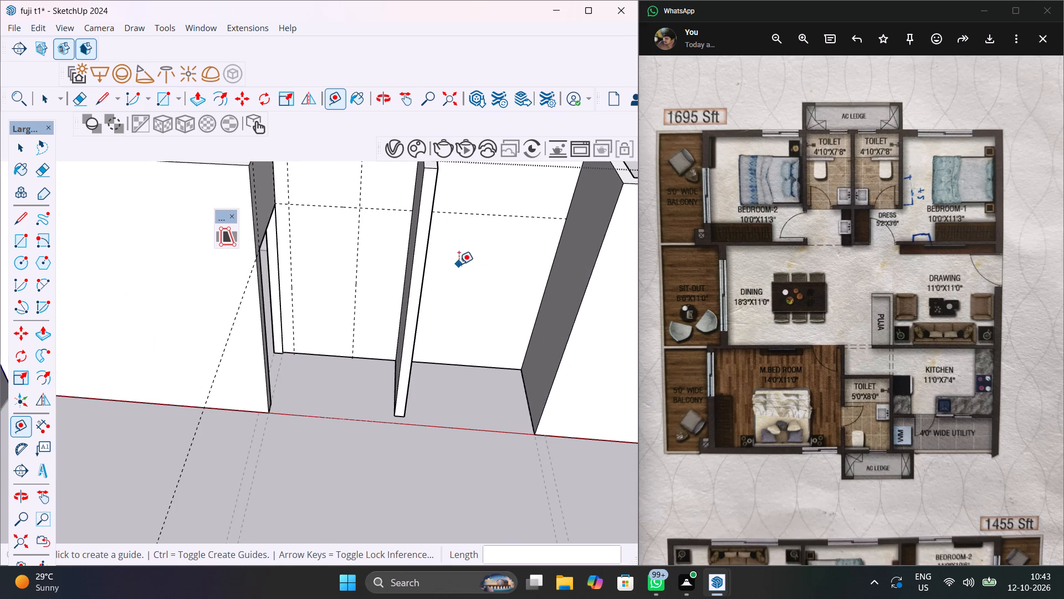
{"action": "middle_click_drag", "start_coordinate": [458, 263], "coordinate": [443, 215]}
{"action": "scroll", "coordinate": [434, 225], "scroll_direction": "up", "scroll_amount": 5}
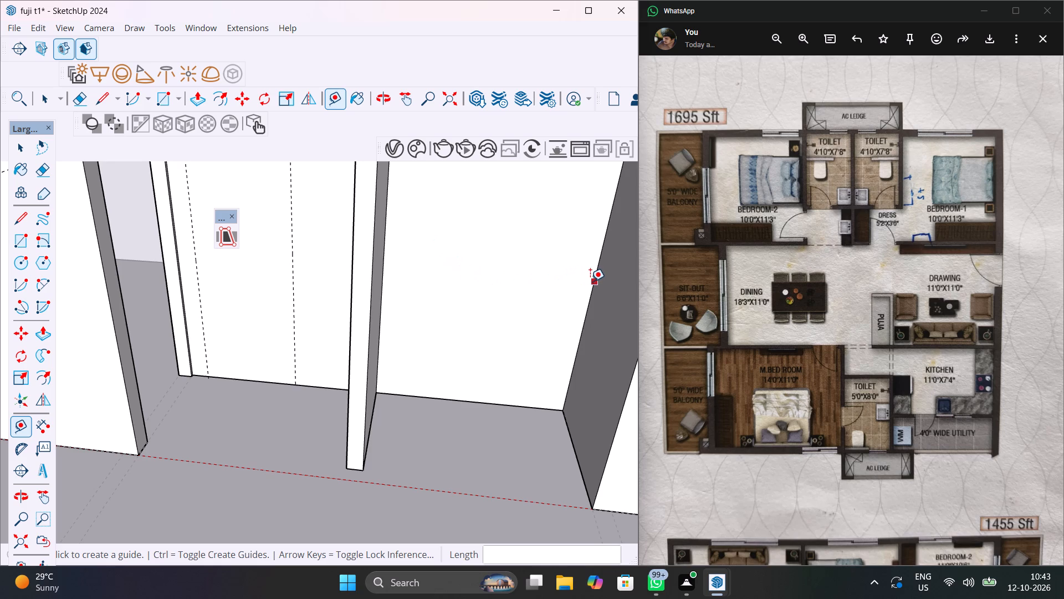
{"action": "left_click", "coordinate": [590, 281]}
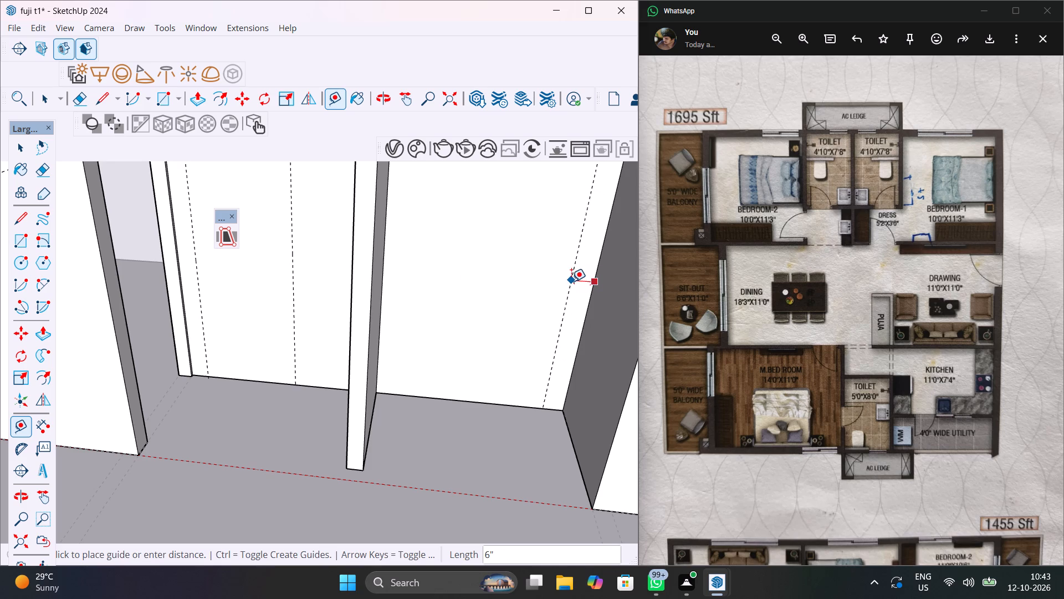
{"action": "type", "text": "6\""}
{"action": "key", "text": "Return"}
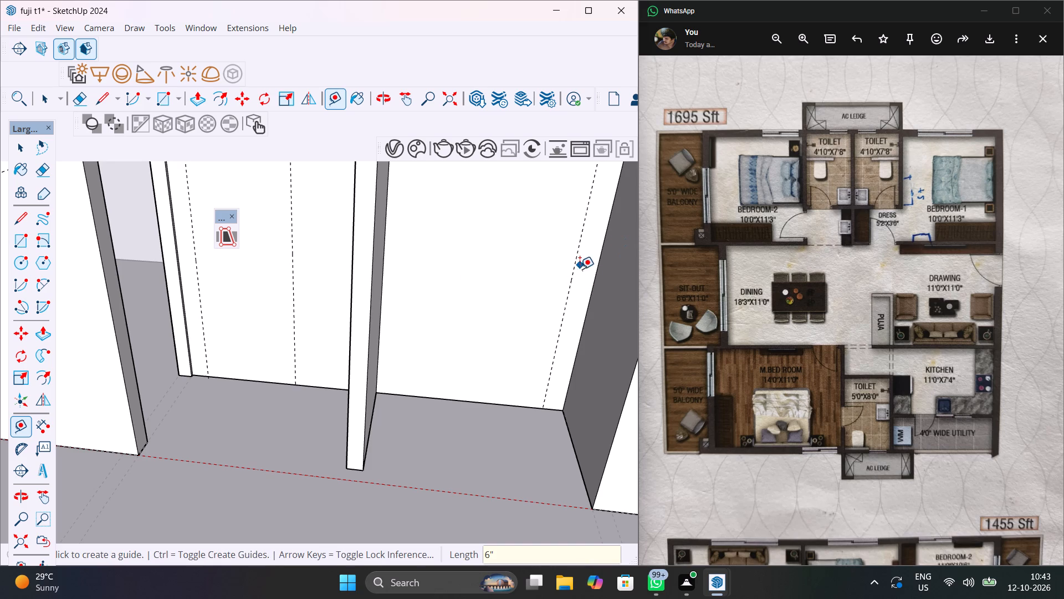
{"action": "left_click", "coordinate": [575, 277]}
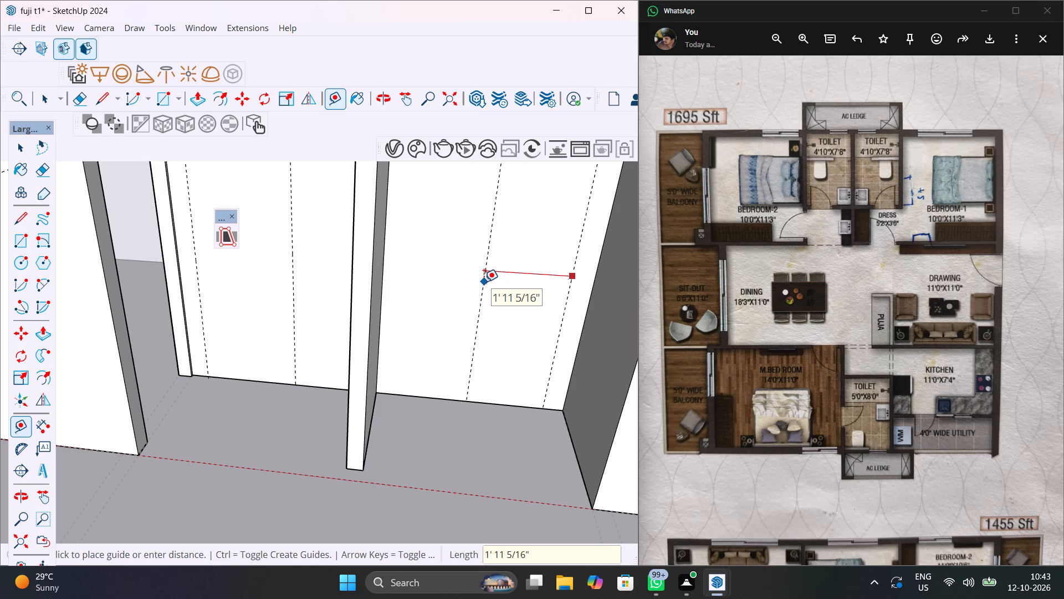
{"action": "type", "text": "2'6\""}
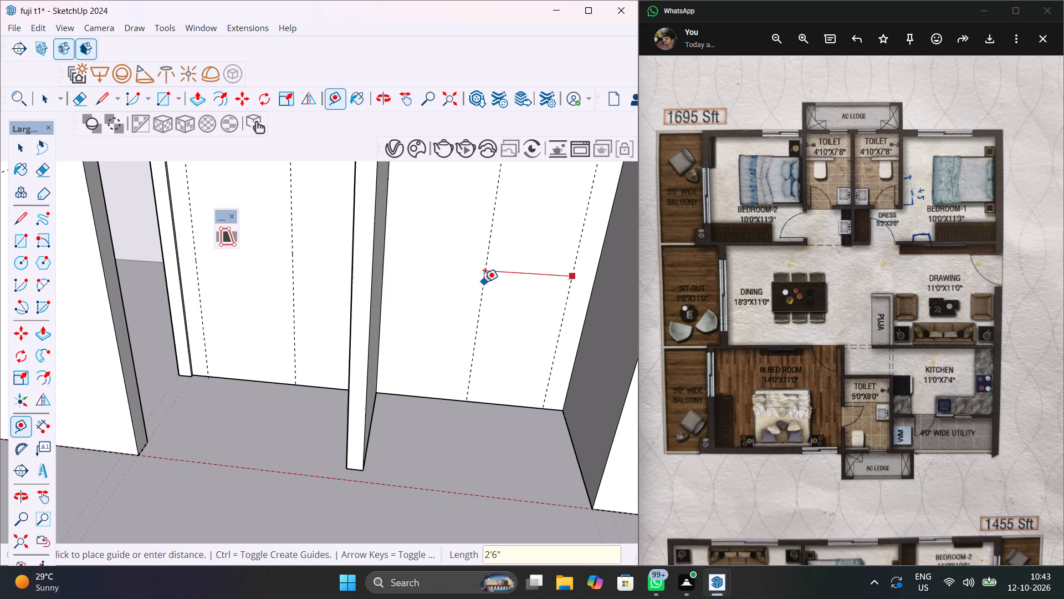
{"action": "key", "text": "Return"}
{"action": "scroll", "coordinate": [458, 418], "scroll_direction": "down", "scroll_amount": 6}
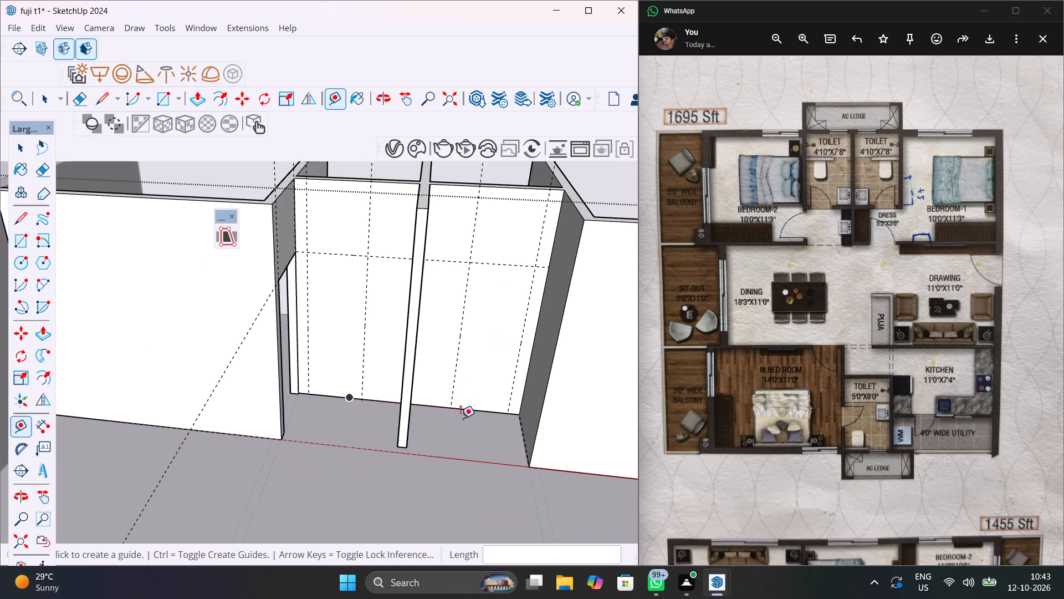
{"action": "key", "text": "space"}
Draw a 2'6" by 7' door rectangle between the guides on the Bedroom-1-side toilet's front wall.
{"action": "key", "text": "r"}
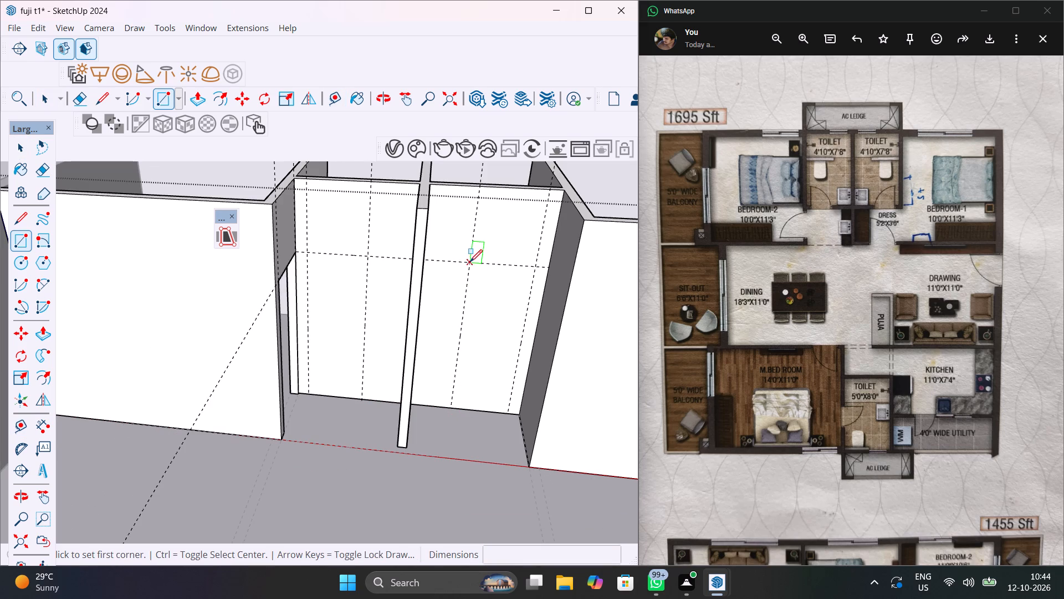
{"action": "left_click", "coordinate": [472, 261]}
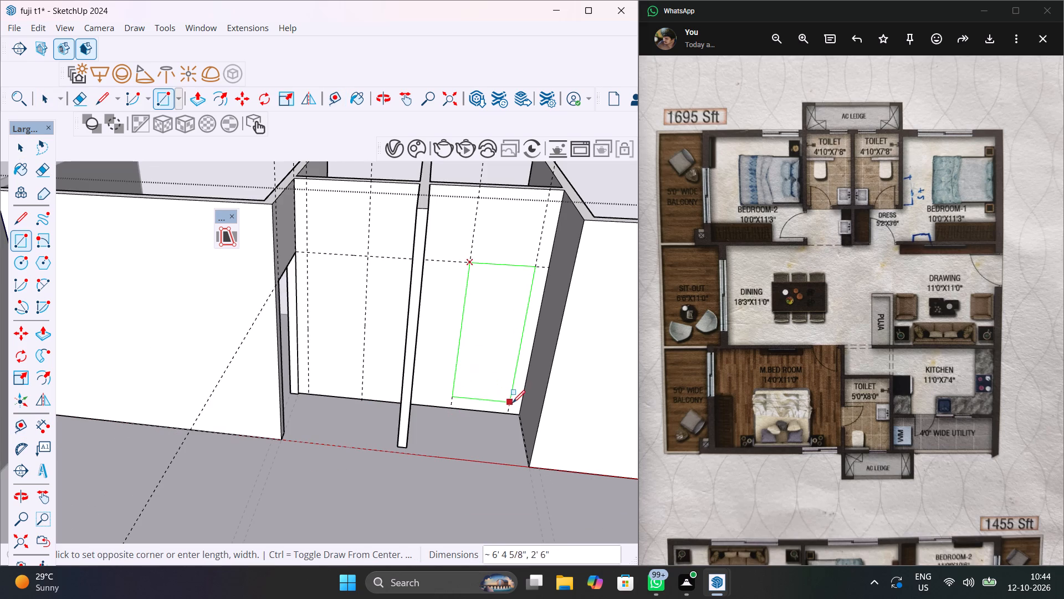
{"action": "left_click", "coordinate": [513, 409]}
Push/Pull the door rectangle 4 1/8" through the wall thickness to cut the Bedroom-1-side toilet's doorway.
{"action": "key", "text": "p"}
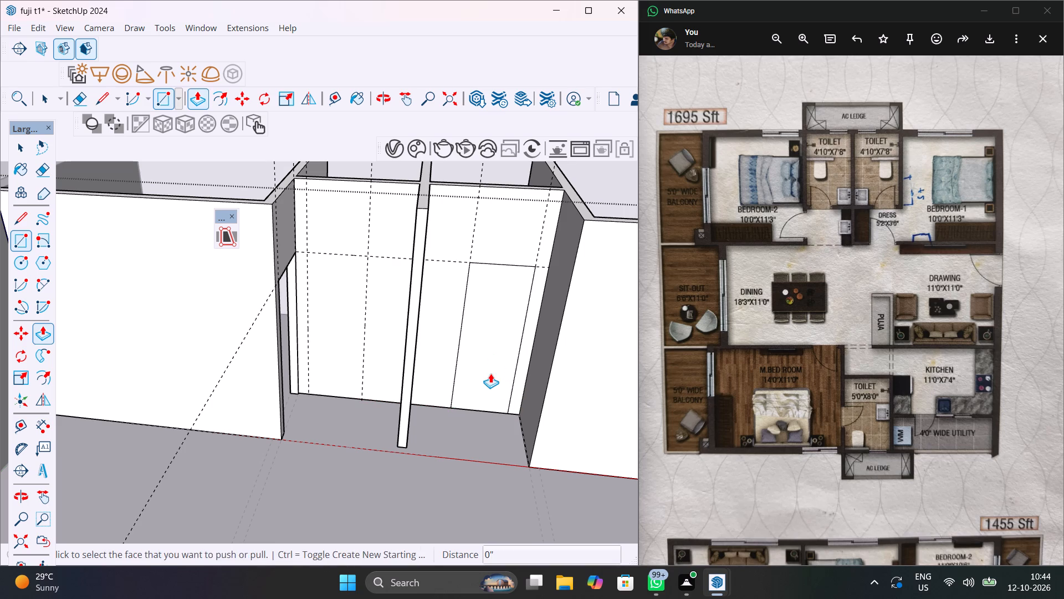
{"action": "left_click", "coordinate": [490, 373]}
{"action": "left_click", "coordinate": [492, 340]}
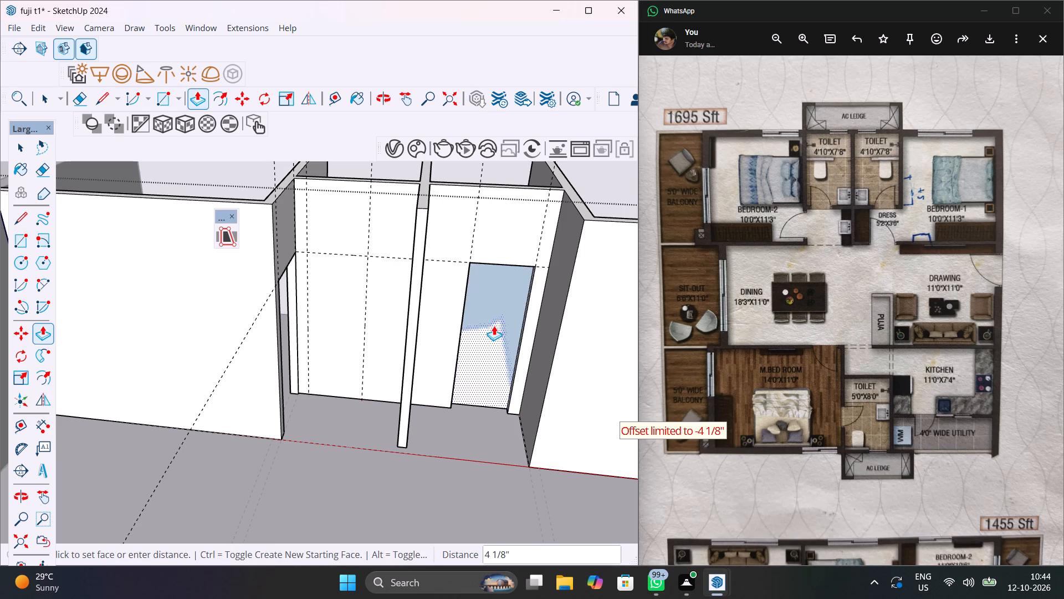
{"action": "left_click", "coordinate": [494, 326]}
{"action": "key", "text": "space"}
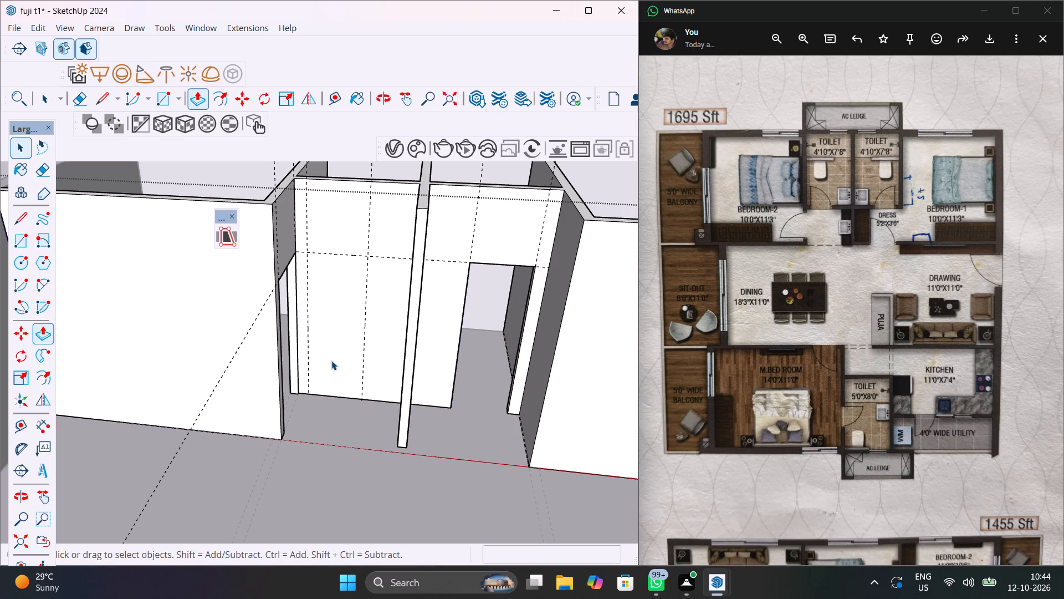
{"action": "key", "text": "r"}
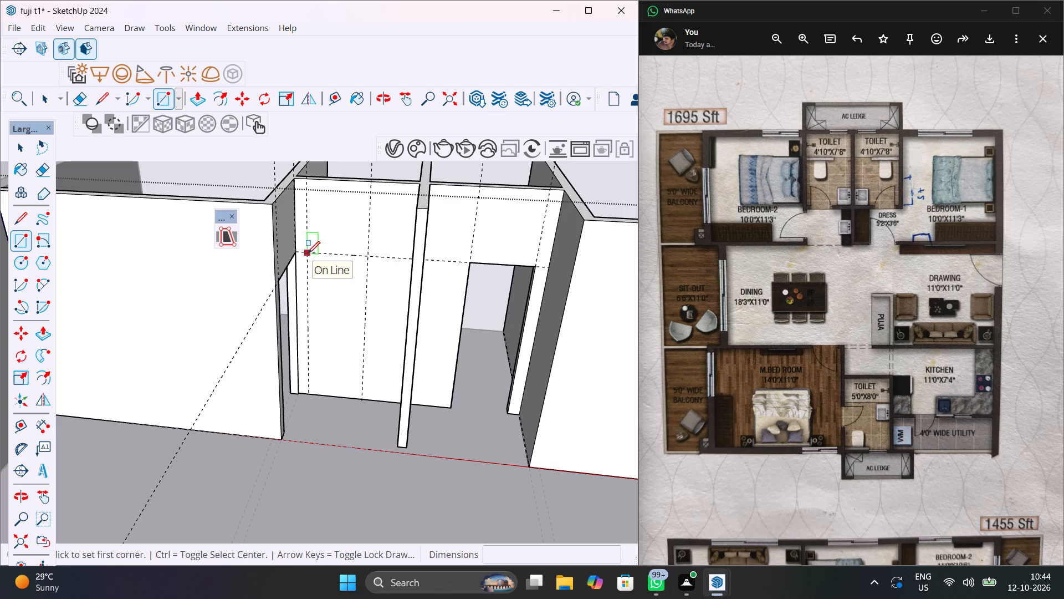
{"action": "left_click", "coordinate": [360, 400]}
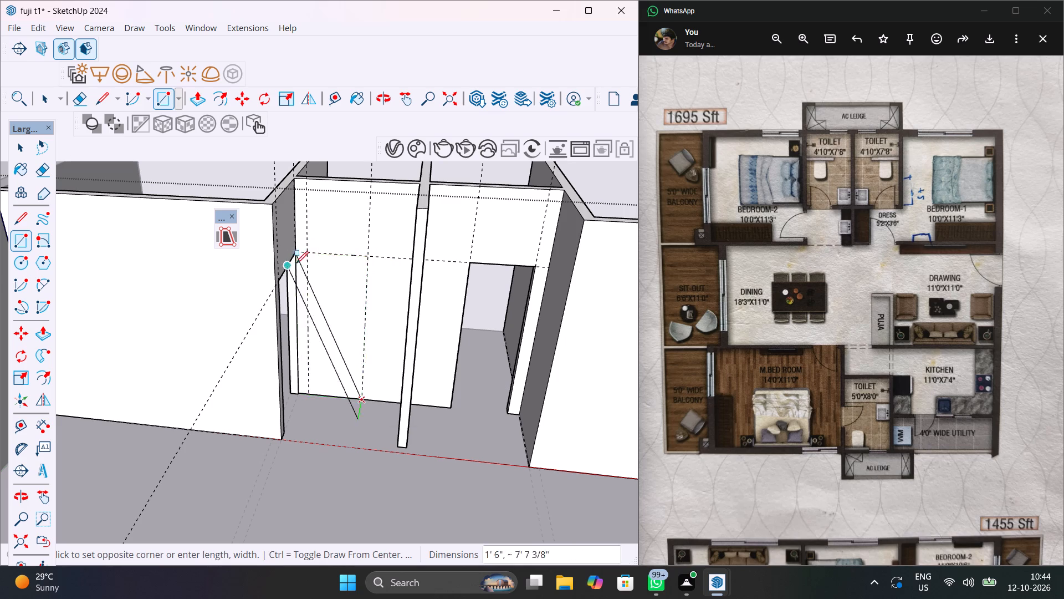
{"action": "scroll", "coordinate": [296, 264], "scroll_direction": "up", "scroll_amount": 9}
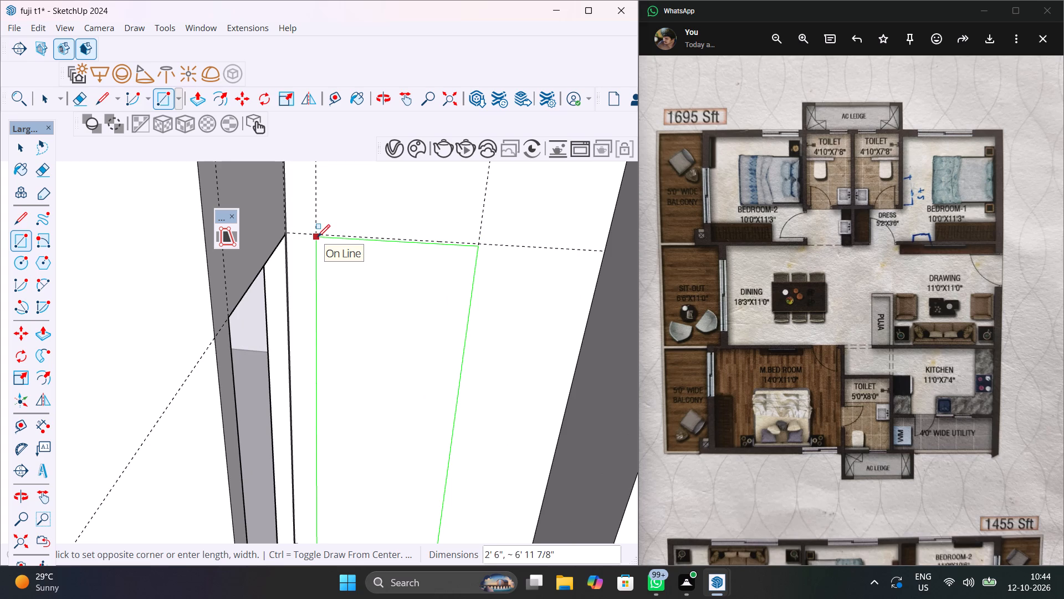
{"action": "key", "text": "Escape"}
Delete the existing vertical door guide nearest the Bedroom-2 corner on the Bedroom-2-side toilet's front wall.
{"action": "scroll", "coordinate": [318, 238], "scroll_direction": "up", "scroll_amount": 5}
{"action": "middle_click", "coordinate": [337, 258]}
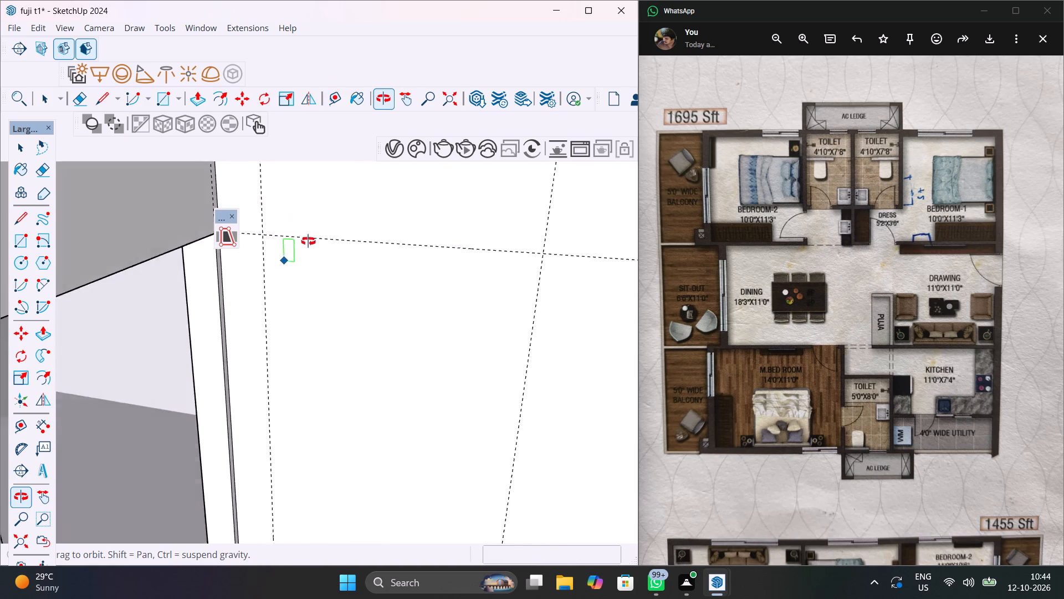
{"action": "key", "text": "space"}
{"action": "scroll", "coordinate": [329, 306], "scroll_direction": "down", "scroll_amount": 6}
{"action": "left_click", "coordinate": [291, 355]}
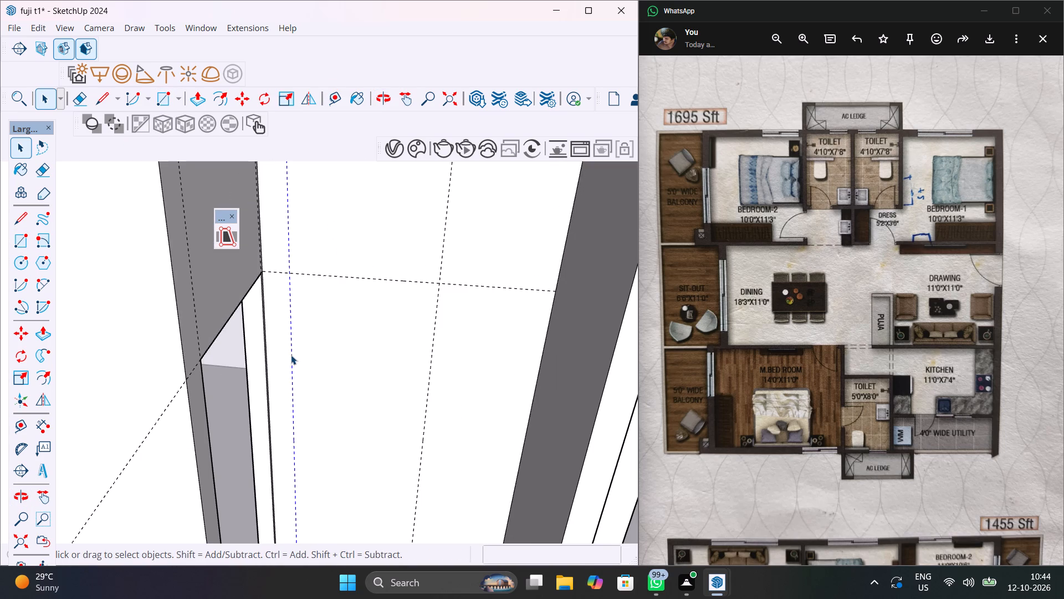
{"action": "key", "text": "Delete"}
Place a vertical door guide 6" from the Bedroom-2 corner on the Bedroom-2-side toilet's front wall.
{"action": "scroll", "coordinate": [295, 298], "scroll_direction": "up", "scroll_amount": 12}
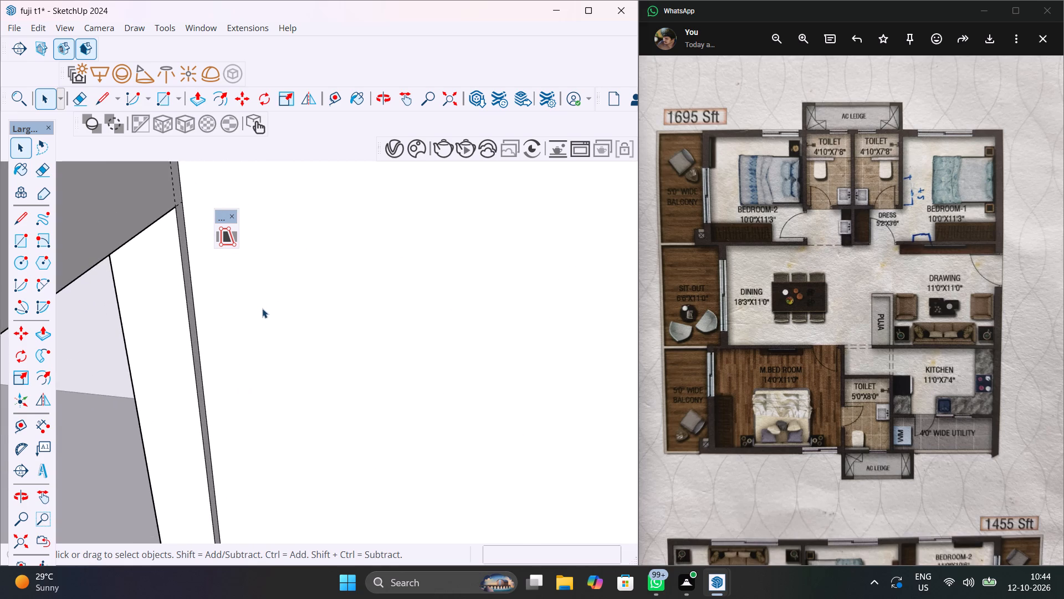
{"action": "key", "text": "t"}
{"action": "left_click", "coordinate": [199, 325]}
{"action": "scroll", "coordinate": [283, 332], "scroll_direction": "down", "scroll_amount": 2}
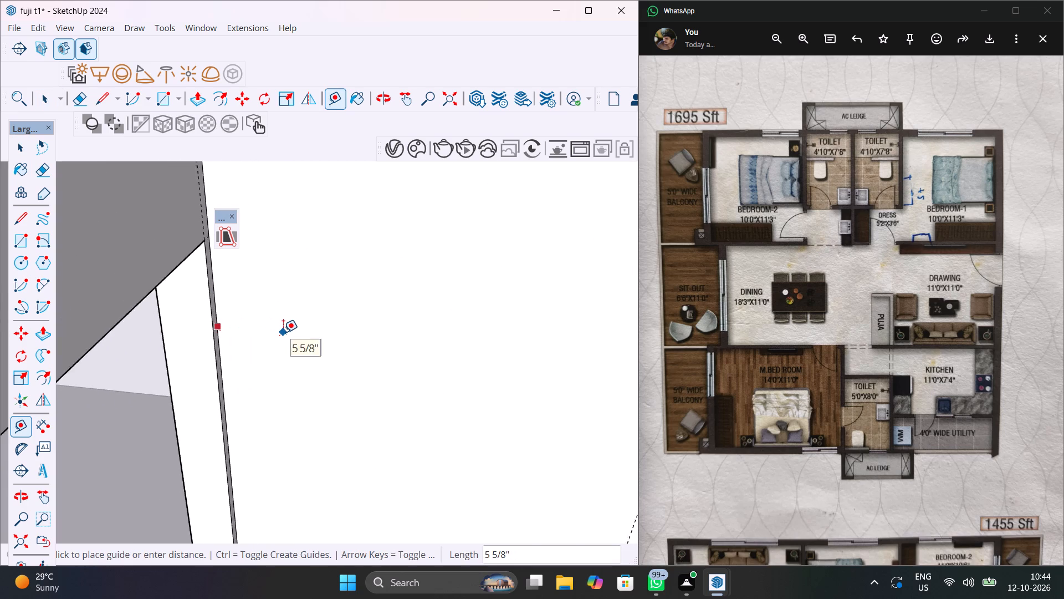
{"action": "scroll", "coordinate": [283, 332], "scroll_direction": "down", "scroll_amount": 9}
{"action": "type", "text": "6\""}
{"action": "key", "text": "Return"}
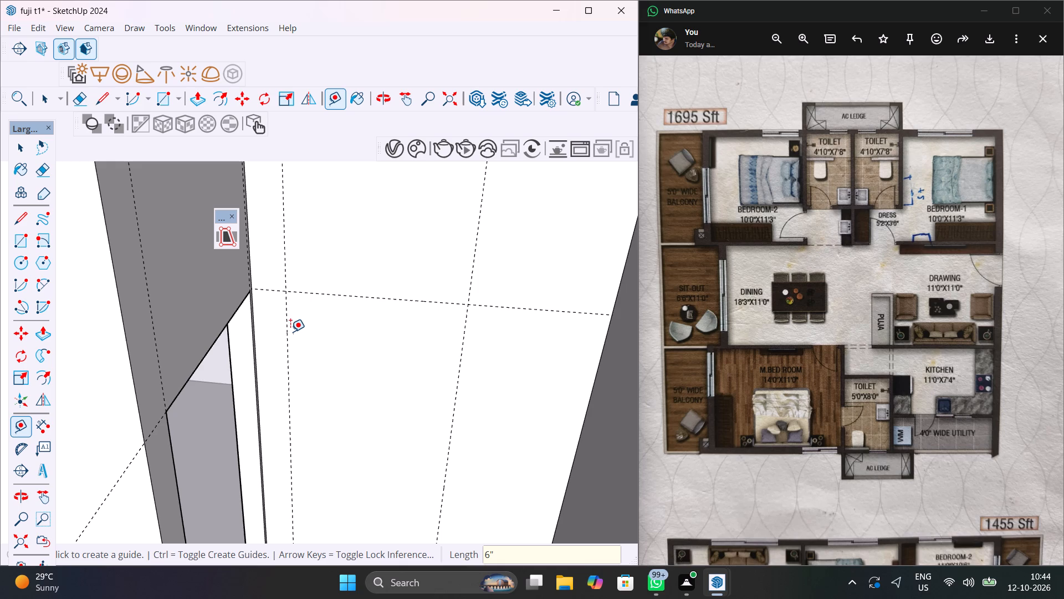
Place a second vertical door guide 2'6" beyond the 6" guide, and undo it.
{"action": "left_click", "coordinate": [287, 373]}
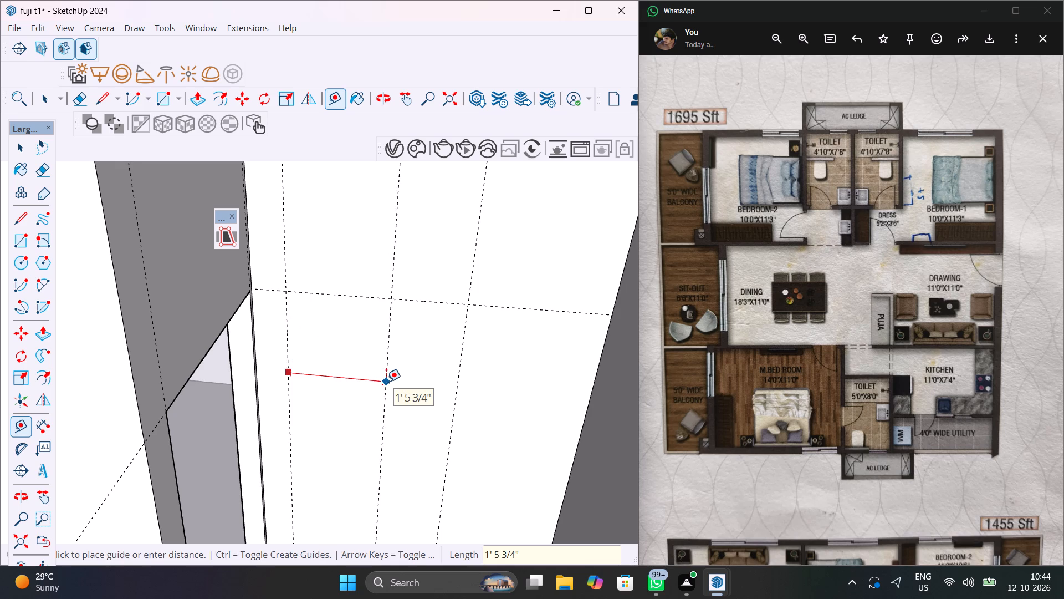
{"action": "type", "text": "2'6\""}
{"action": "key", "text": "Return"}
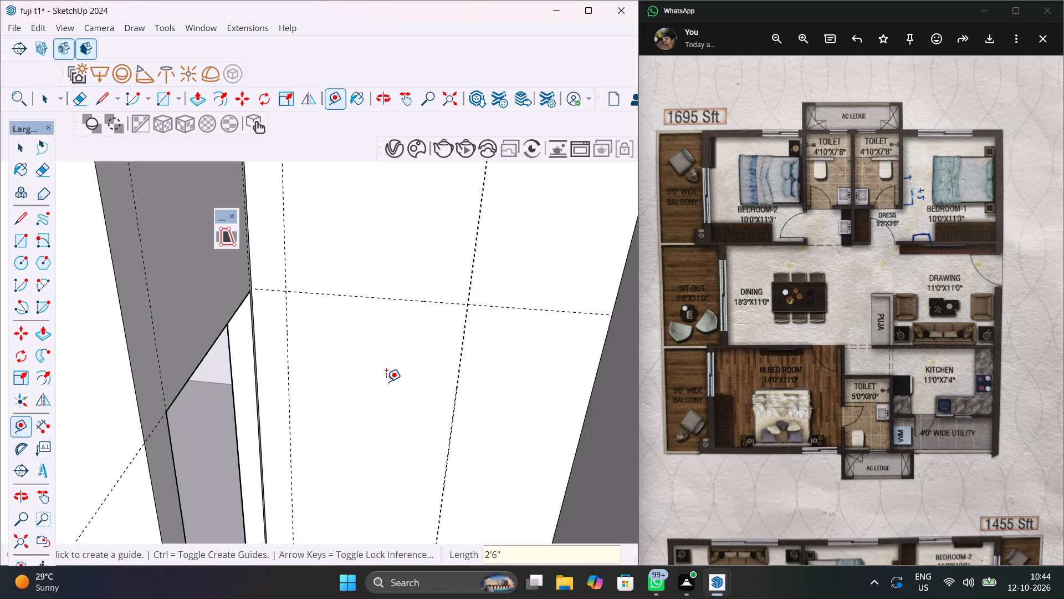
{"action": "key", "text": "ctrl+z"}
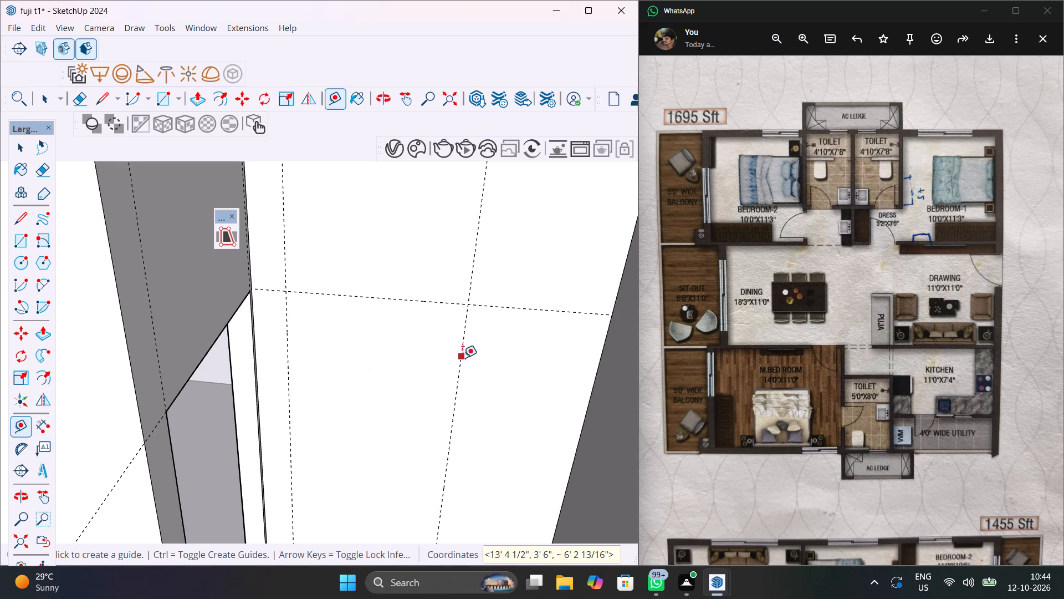
Replace the old far-side vertical door guide with one placed 2'6" beyond the 6" guide.
{"action": "key", "text": "space"}
{"action": "left_click", "coordinate": [461, 356]}
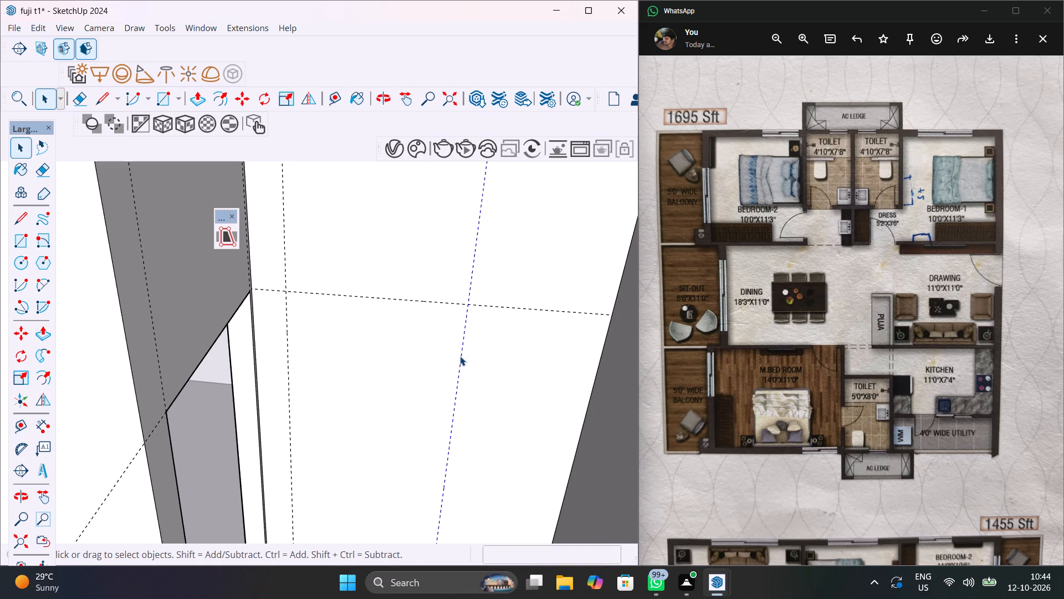
{"action": "key", "text": "Delete"}
{"action": "key", "text": "t"}
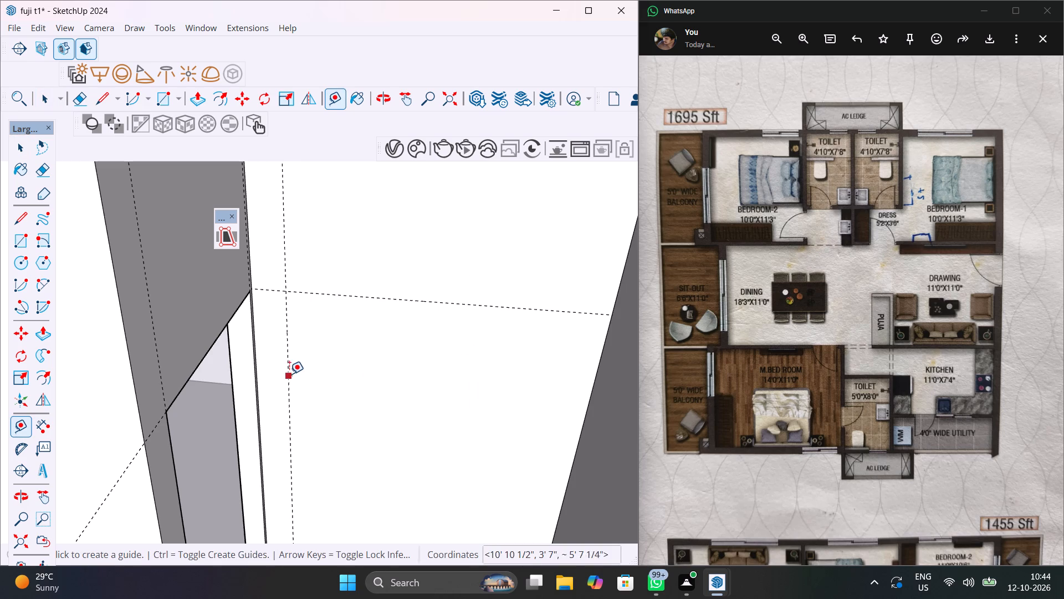
{"action": "left_click", "coordinate": [292, 367]}
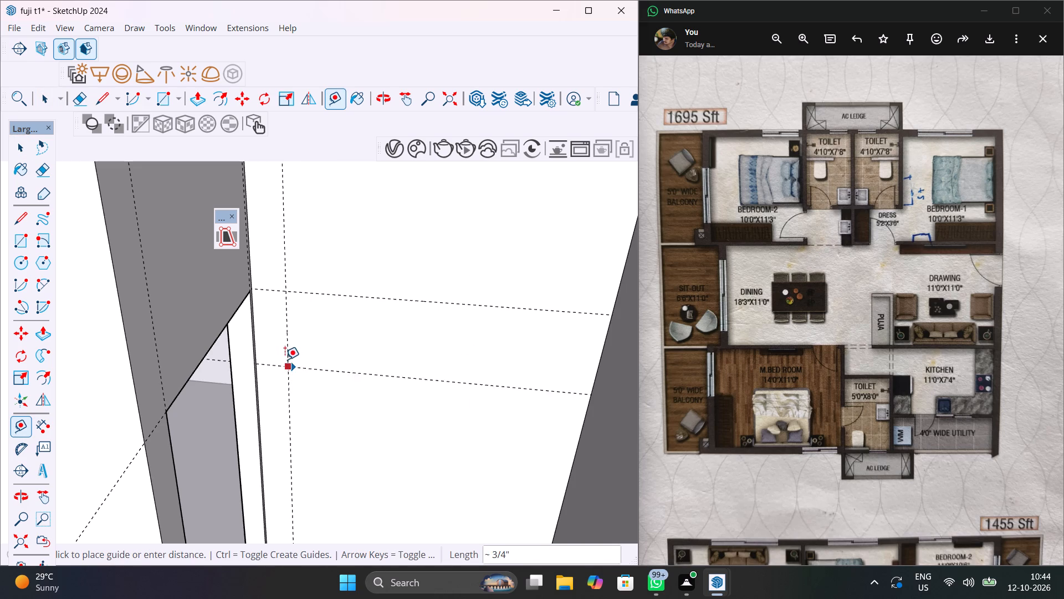
{"action": "key", "text": "Escape"}
{"action": "left_click", "coordinate": [285, 356]}
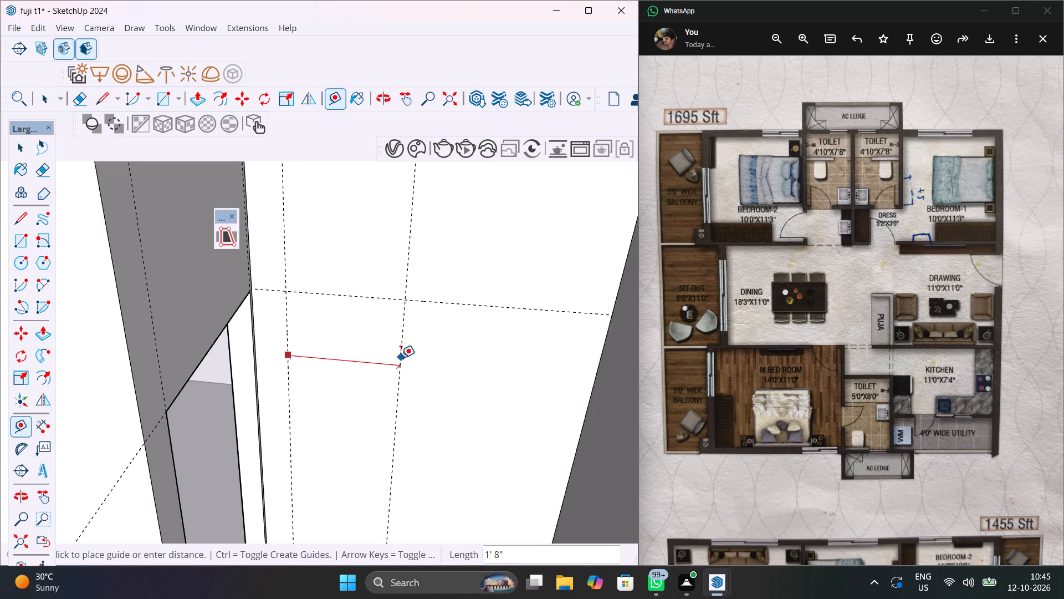
{"action": "type", "text": "2'6\""}
{"action": "key", "text": "Return"}
Draw a 2'6" by 7' door rectangle between the guides on the Bedroom-2-side toilet's front wall.
{"action": "key", "text": "r"}
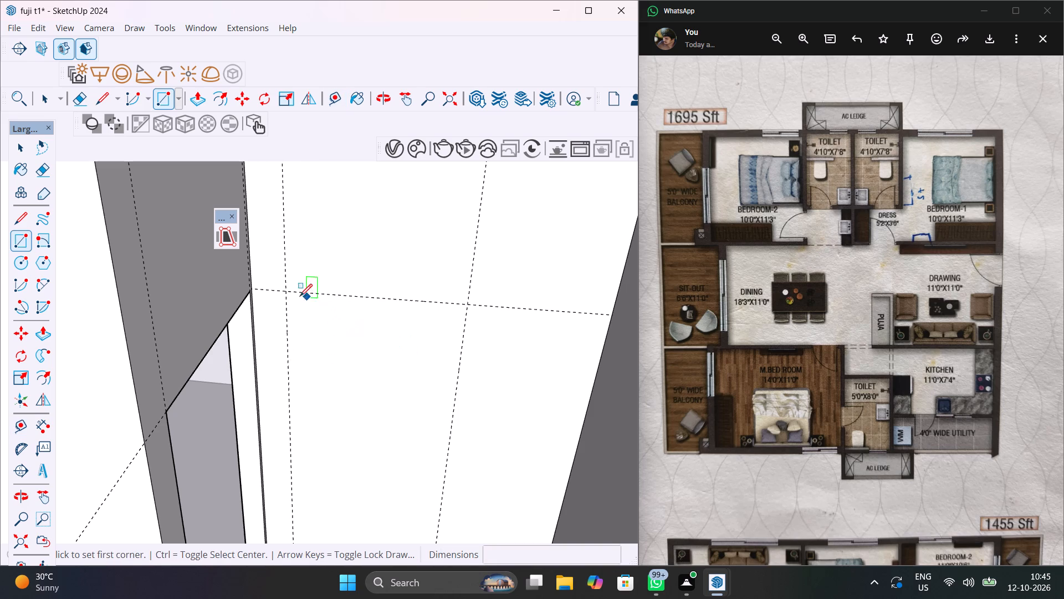
{"action": "left_click", "coordinate": [285, 295]}
{"action": "scroll", "coordinate": [354, 389], "scroll_direction": "down", "scroll_amount": 12}
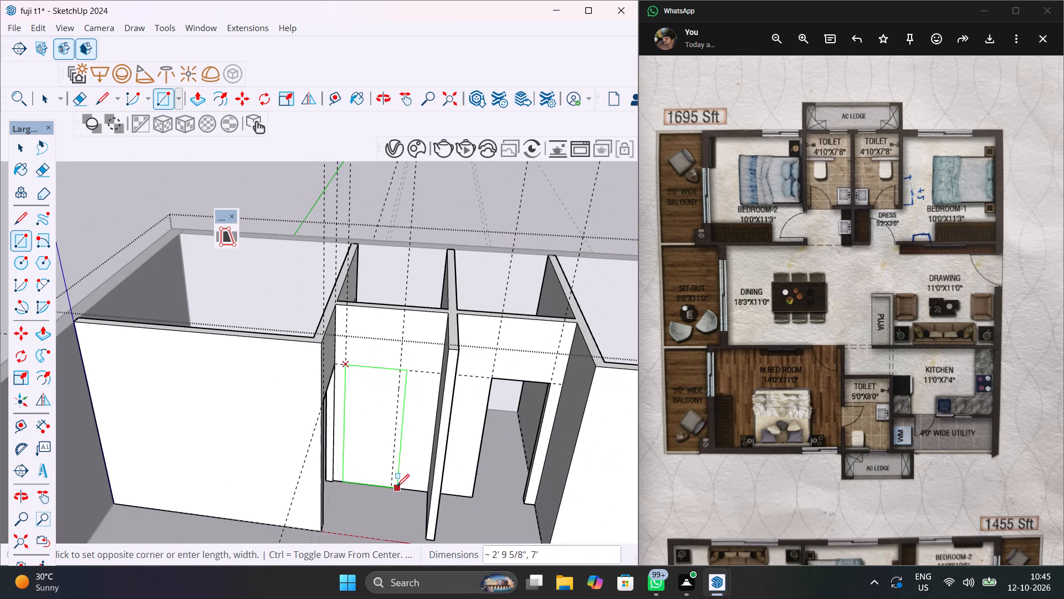
{"action": "scroll", "coordinate": [390, 485], "scroll_direction": "up", "scroll_amount": 5}
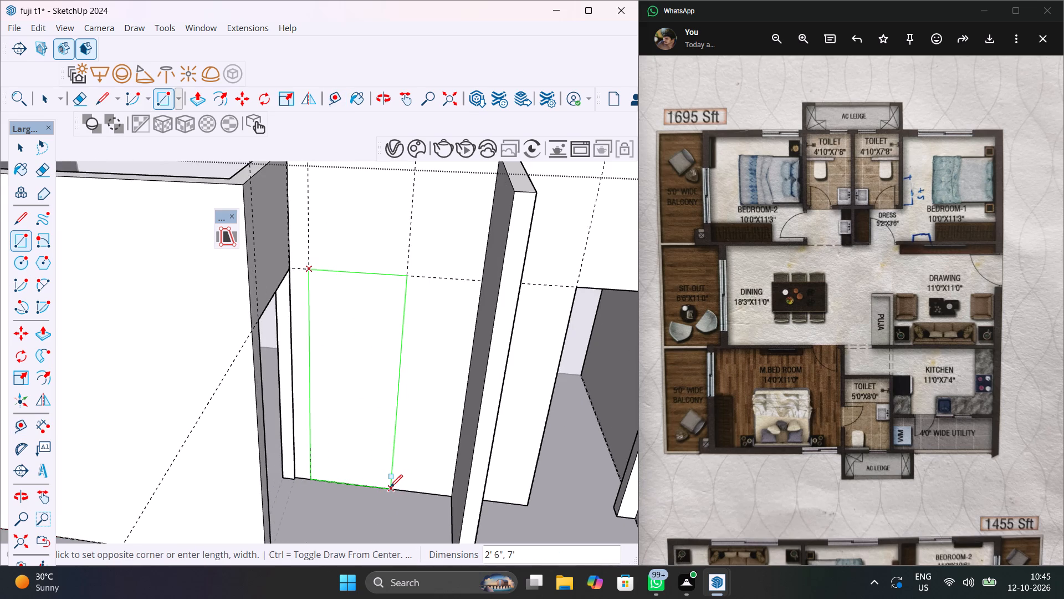
{"action": "left_click", "coordinate": [390, 487]}
Push/Pull the door rectangle 4 1/2" through the wall thickness to cut the Bedroom-2-side toilet's doorway.
{"action": "key", "text": "p"}
{"action": "left_click", "coordinate": [367, 438]}
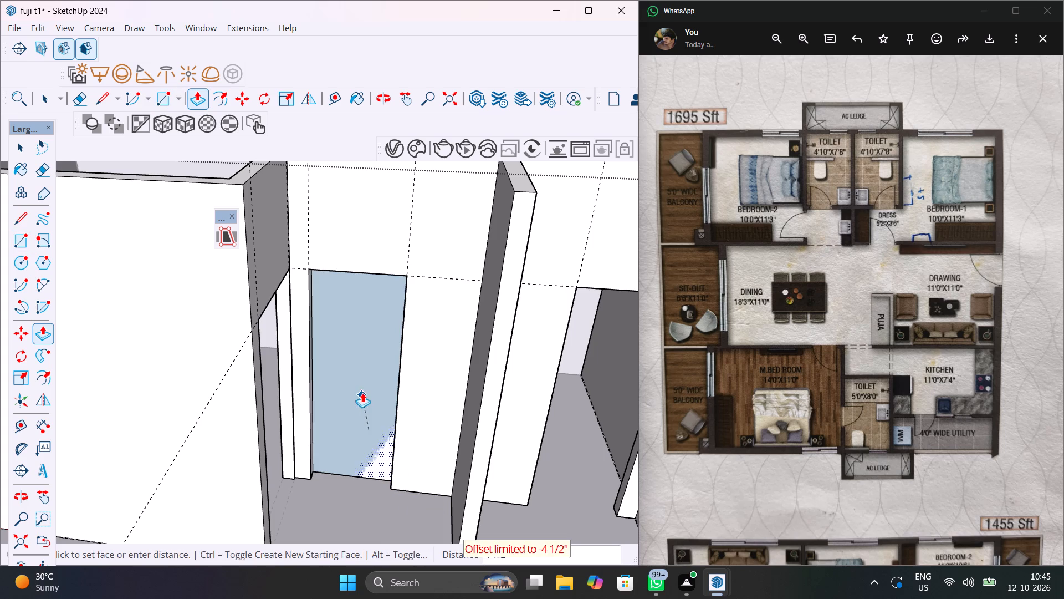
{"action": "left_click", "coordinate": [362, 388]}
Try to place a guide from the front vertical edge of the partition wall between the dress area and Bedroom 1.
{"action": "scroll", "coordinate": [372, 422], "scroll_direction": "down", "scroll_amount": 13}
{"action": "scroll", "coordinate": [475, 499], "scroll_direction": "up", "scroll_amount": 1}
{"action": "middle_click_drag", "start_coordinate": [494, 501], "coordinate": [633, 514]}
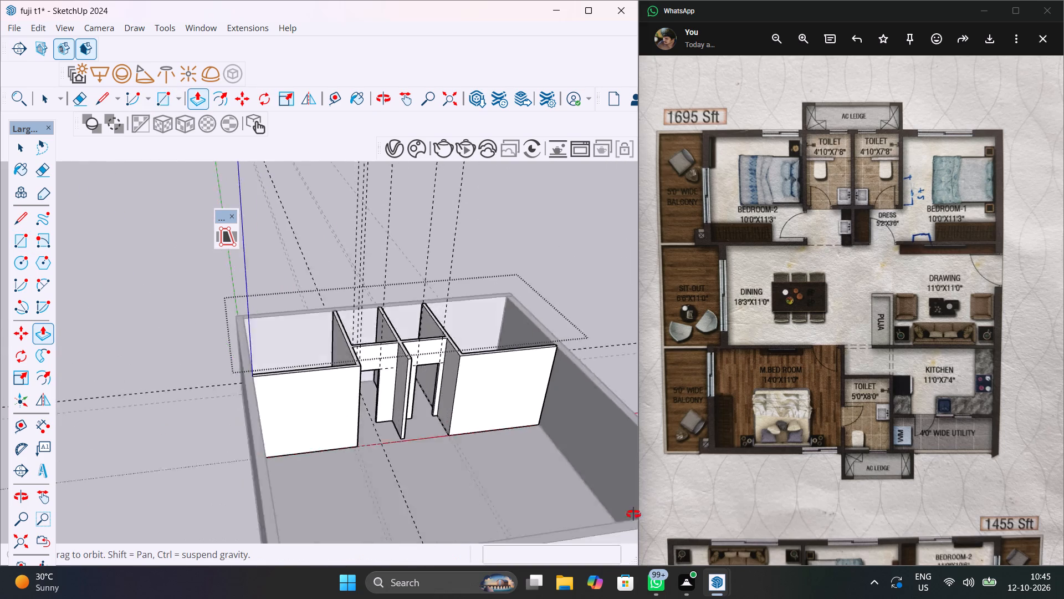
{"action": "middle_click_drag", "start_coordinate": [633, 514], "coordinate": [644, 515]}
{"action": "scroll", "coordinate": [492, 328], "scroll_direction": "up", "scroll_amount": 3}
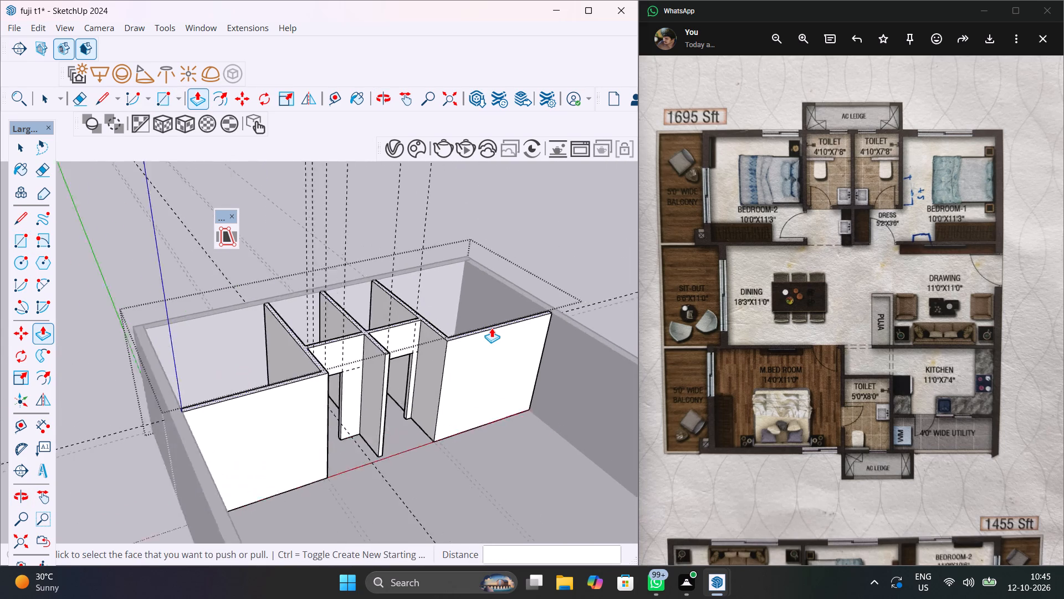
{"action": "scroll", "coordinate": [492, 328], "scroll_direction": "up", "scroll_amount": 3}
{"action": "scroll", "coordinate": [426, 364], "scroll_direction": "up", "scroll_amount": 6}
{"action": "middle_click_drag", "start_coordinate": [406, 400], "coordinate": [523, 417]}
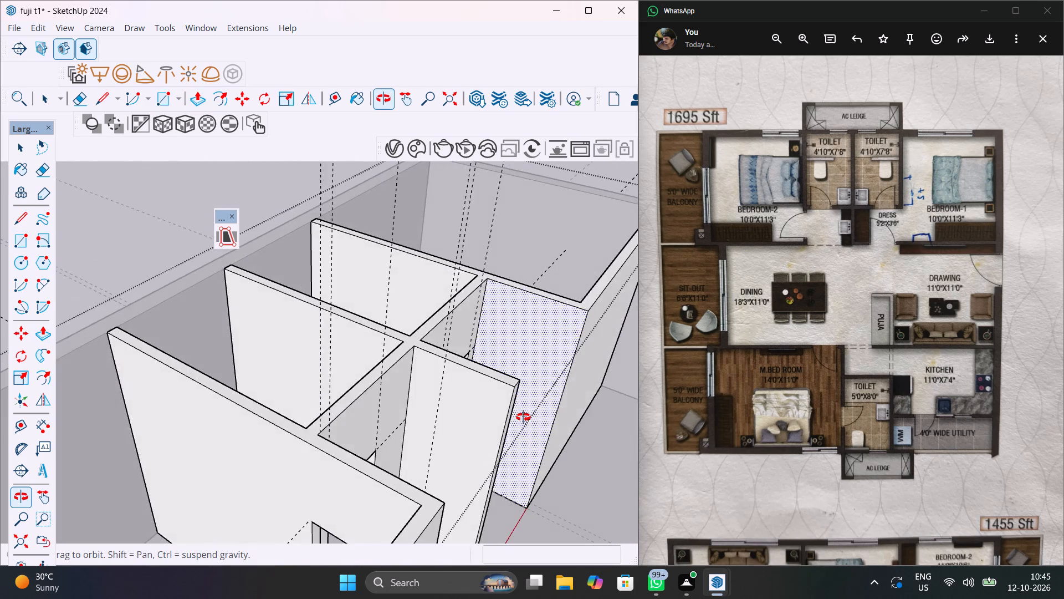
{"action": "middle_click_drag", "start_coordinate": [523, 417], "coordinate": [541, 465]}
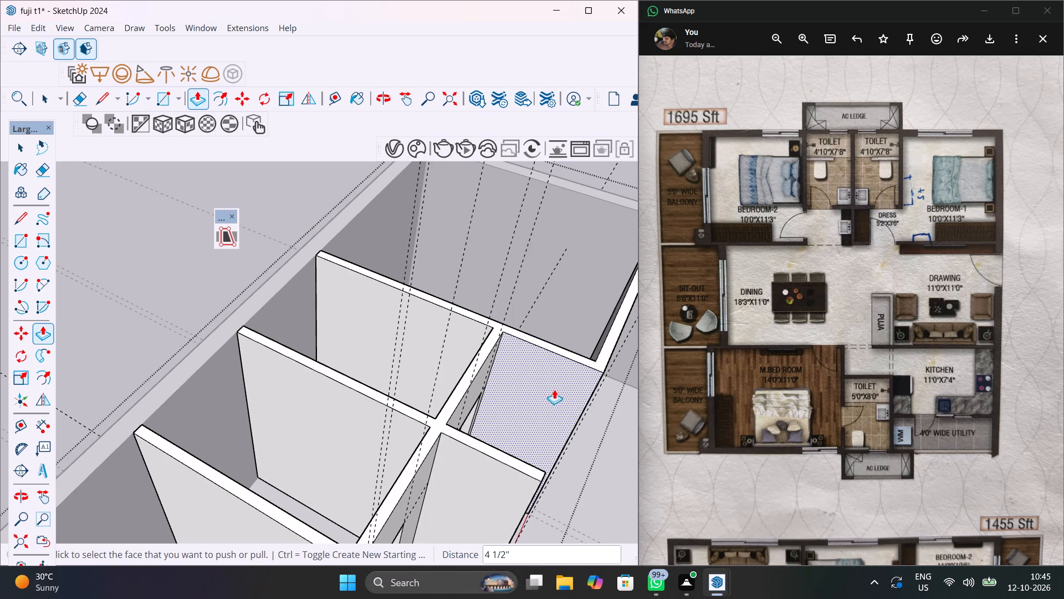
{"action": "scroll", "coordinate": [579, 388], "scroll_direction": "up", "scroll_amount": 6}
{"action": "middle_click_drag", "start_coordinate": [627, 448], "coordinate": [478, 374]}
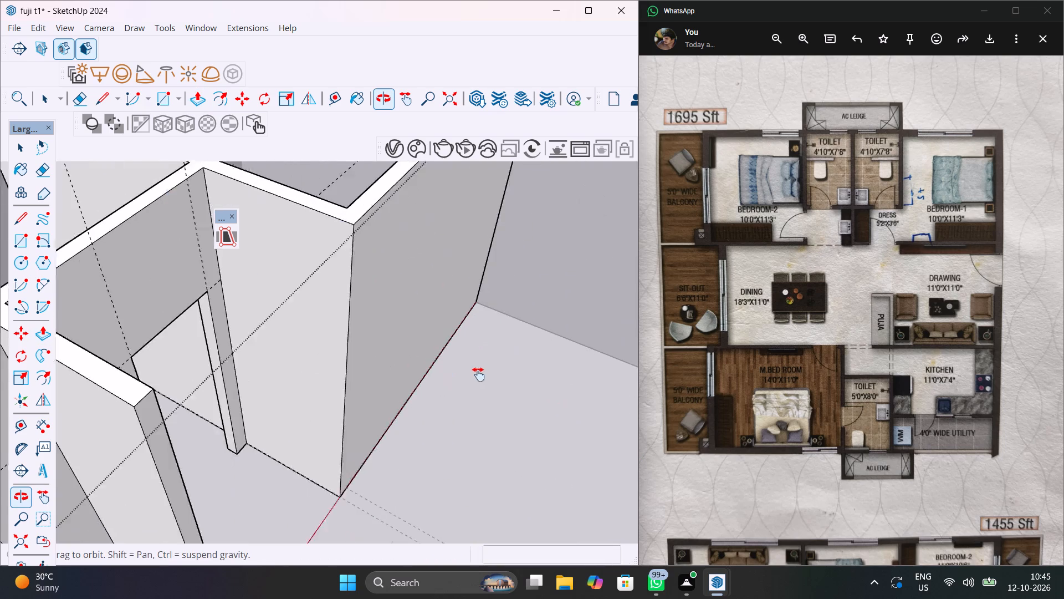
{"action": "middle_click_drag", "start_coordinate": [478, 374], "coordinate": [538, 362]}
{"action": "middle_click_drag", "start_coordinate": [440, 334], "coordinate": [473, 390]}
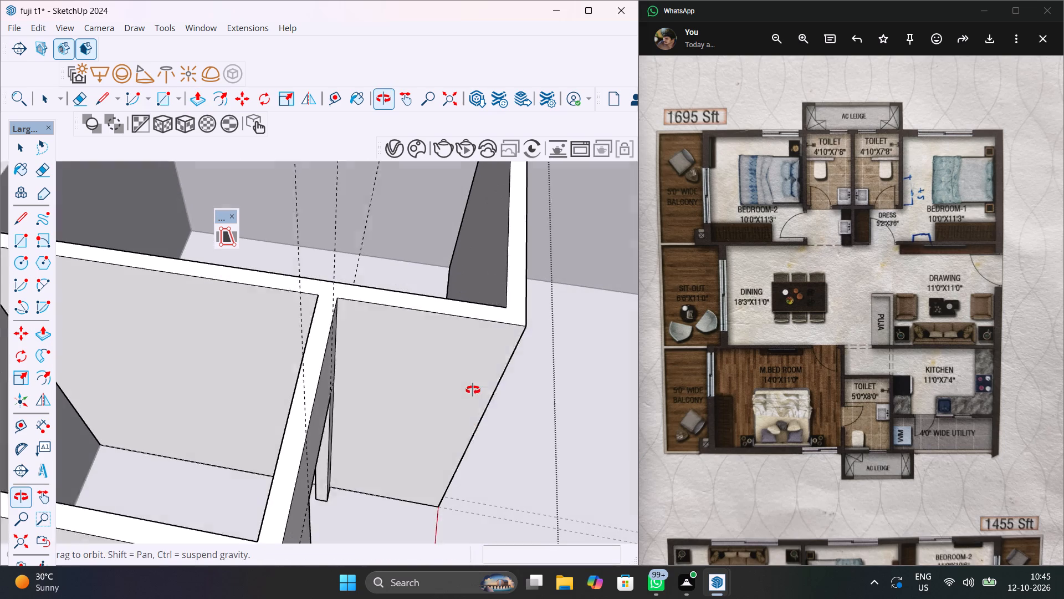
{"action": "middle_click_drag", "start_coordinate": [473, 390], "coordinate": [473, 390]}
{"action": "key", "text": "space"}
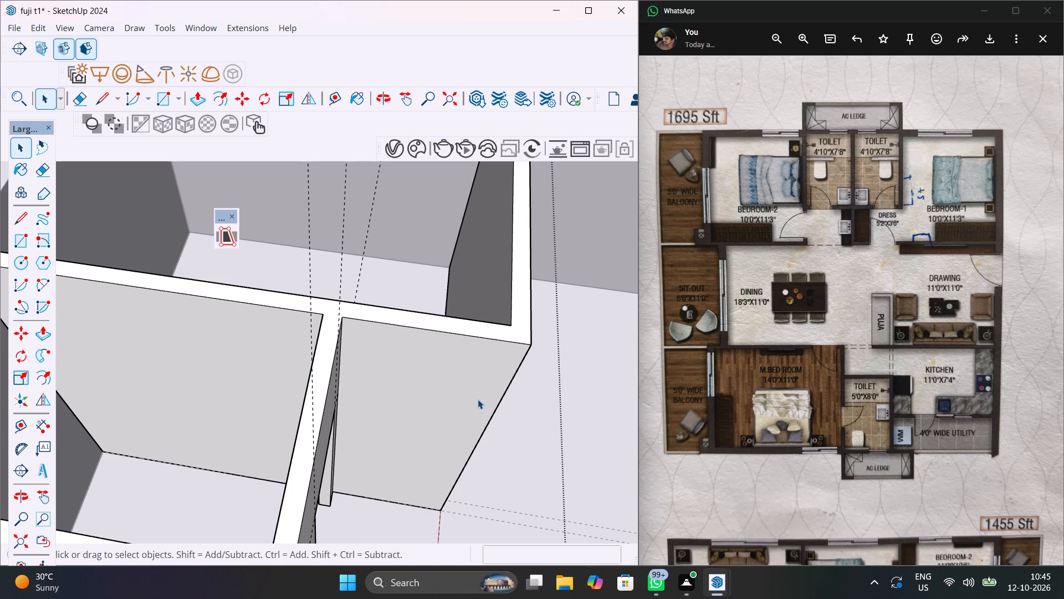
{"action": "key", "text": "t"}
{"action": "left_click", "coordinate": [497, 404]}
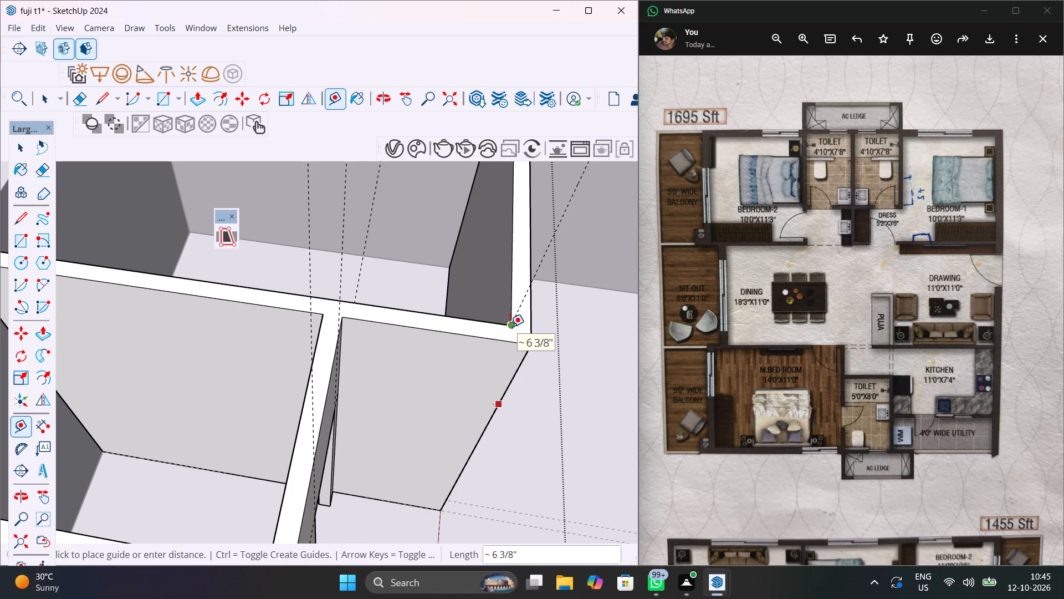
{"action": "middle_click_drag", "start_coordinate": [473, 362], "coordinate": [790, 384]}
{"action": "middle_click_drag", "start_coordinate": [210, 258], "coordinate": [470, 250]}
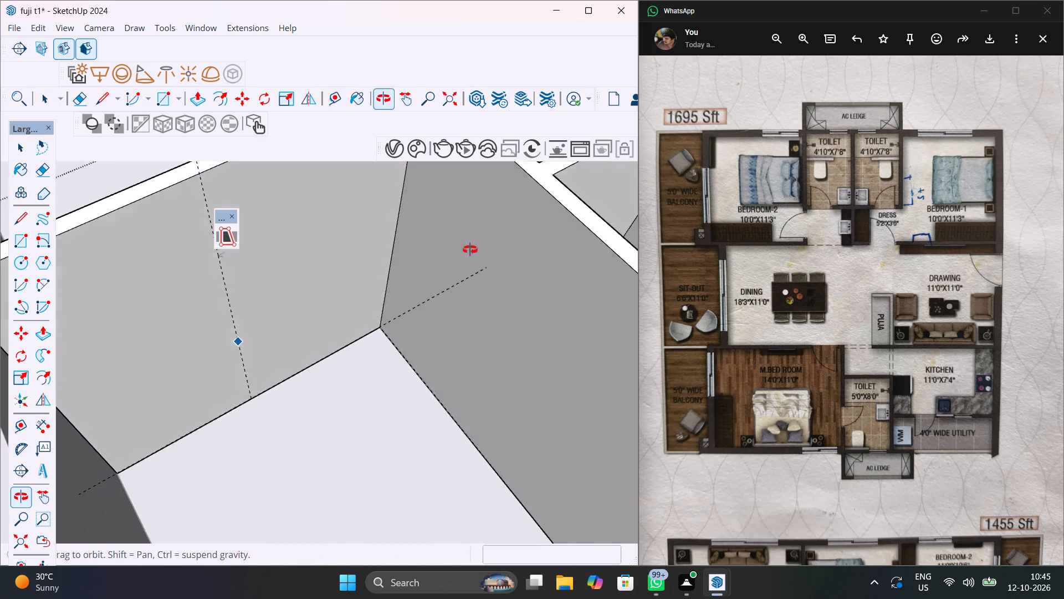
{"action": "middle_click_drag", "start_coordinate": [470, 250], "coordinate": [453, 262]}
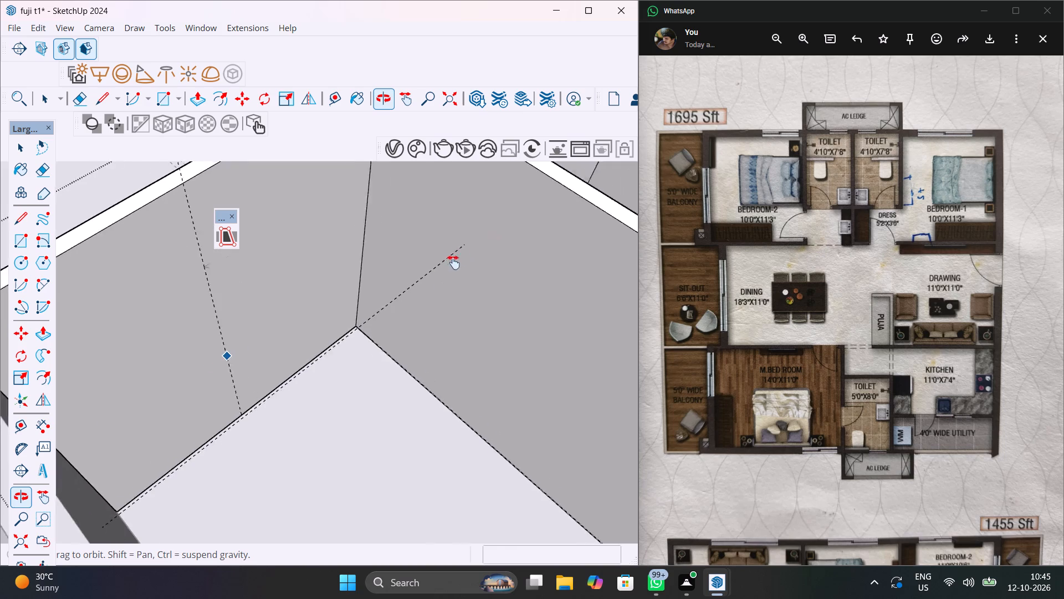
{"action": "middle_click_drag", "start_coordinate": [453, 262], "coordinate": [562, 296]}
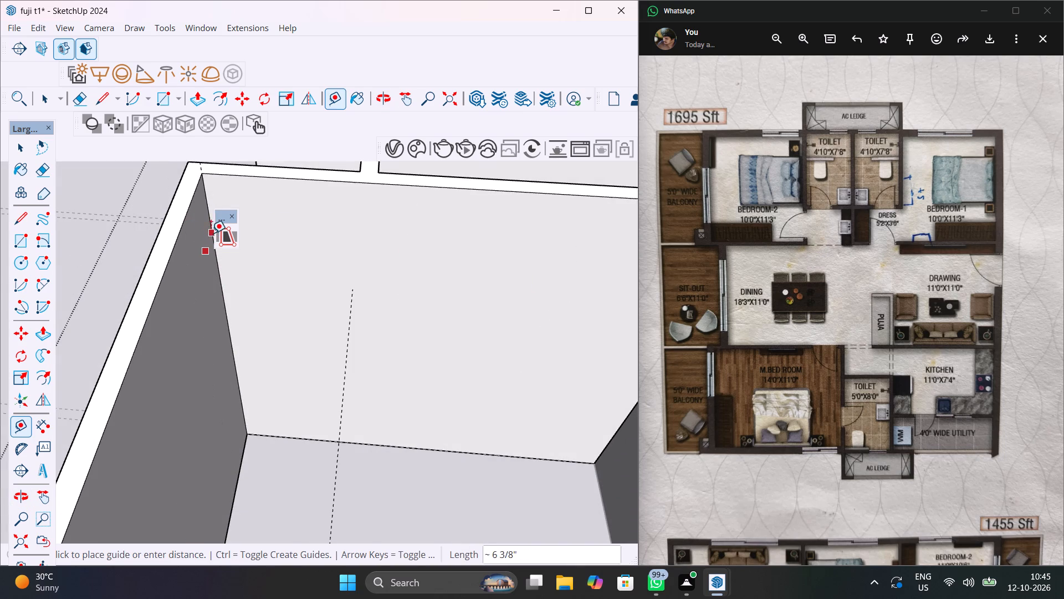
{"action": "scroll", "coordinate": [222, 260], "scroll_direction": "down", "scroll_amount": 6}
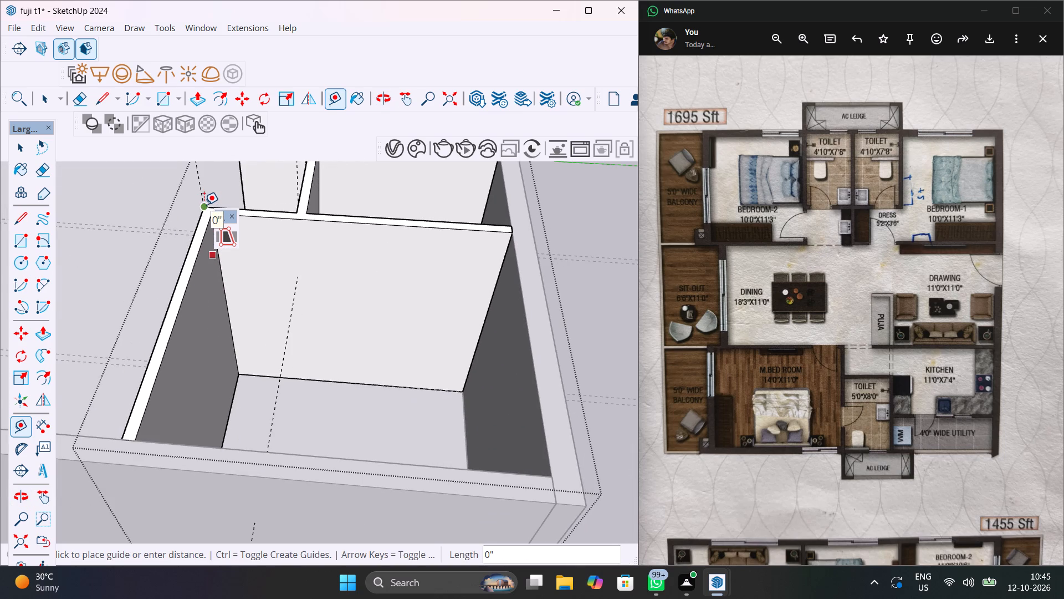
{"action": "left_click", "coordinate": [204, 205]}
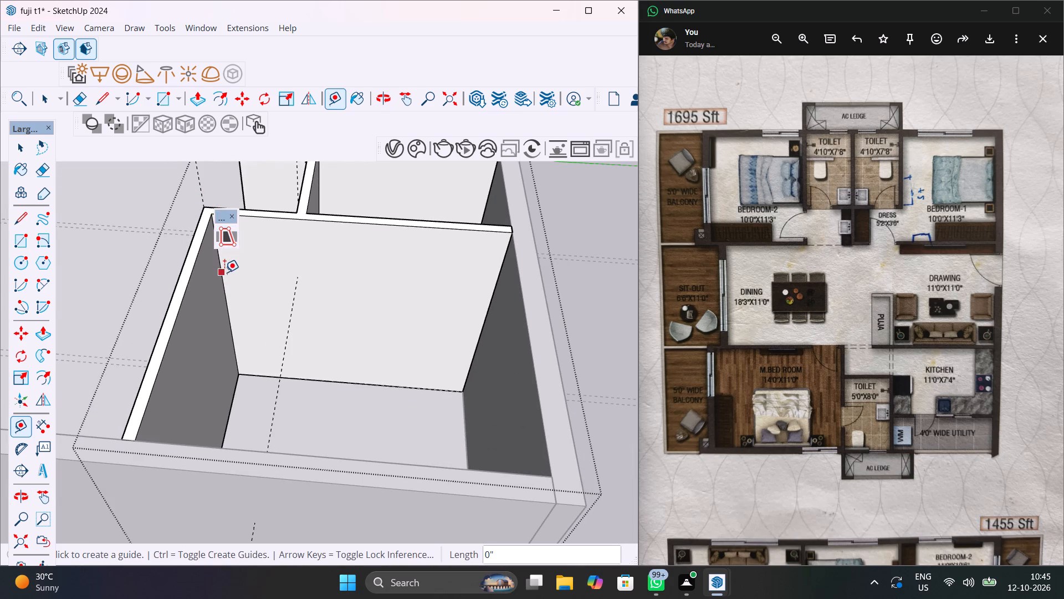
Measure the full length of Bedroom 1's partition wall along the toilet and dress area.
{"action": "middle_click_drag", "start_coordinate": [244, 270], "coordinate": [304, 202]}
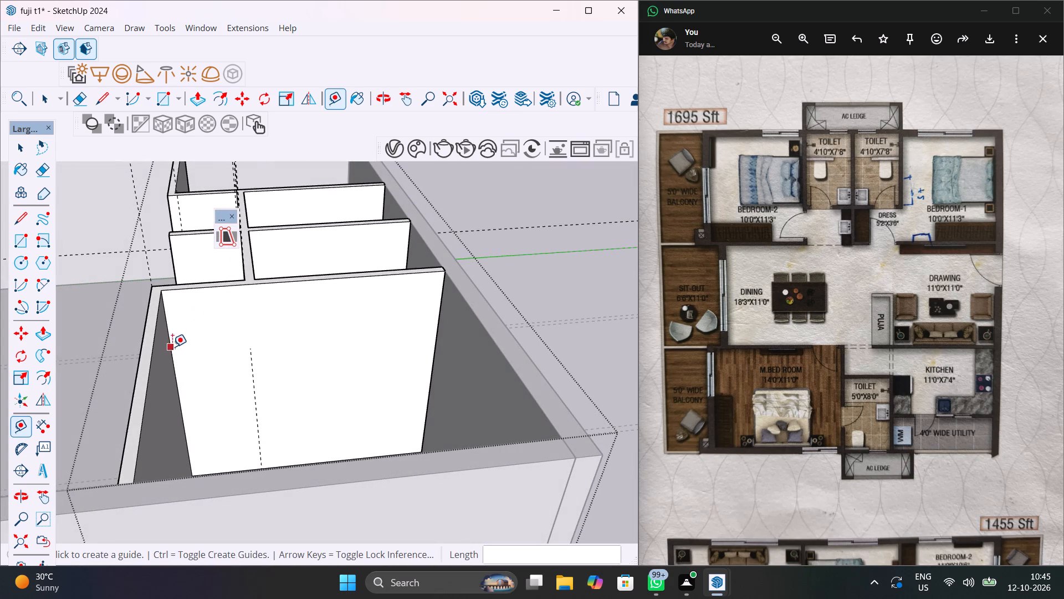
{"action": "left_click", "coordinate": [441, 329]}
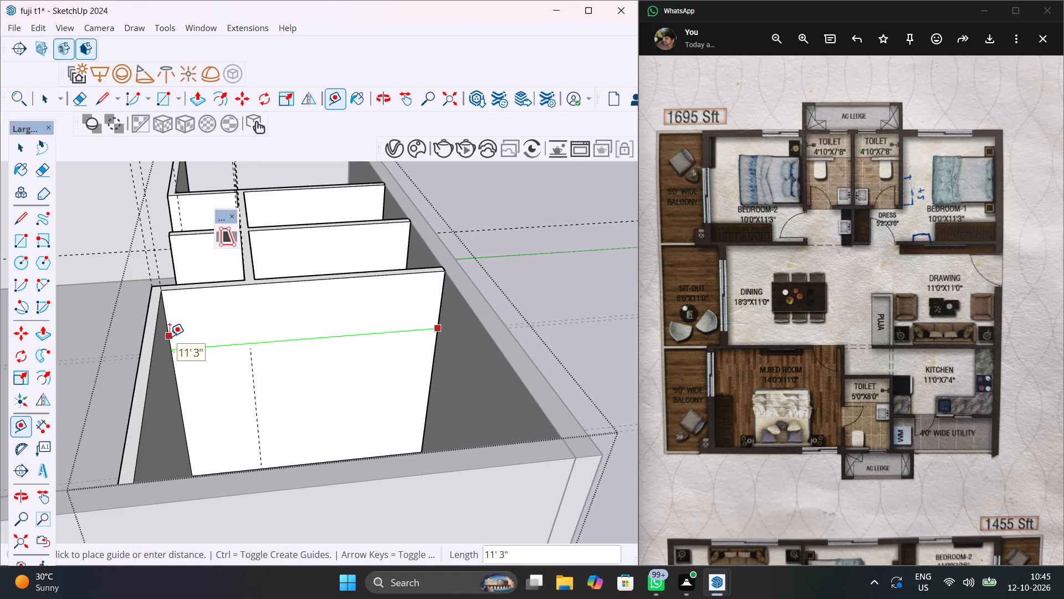
{"action": "left_click", "coordinate": [170, 336]}
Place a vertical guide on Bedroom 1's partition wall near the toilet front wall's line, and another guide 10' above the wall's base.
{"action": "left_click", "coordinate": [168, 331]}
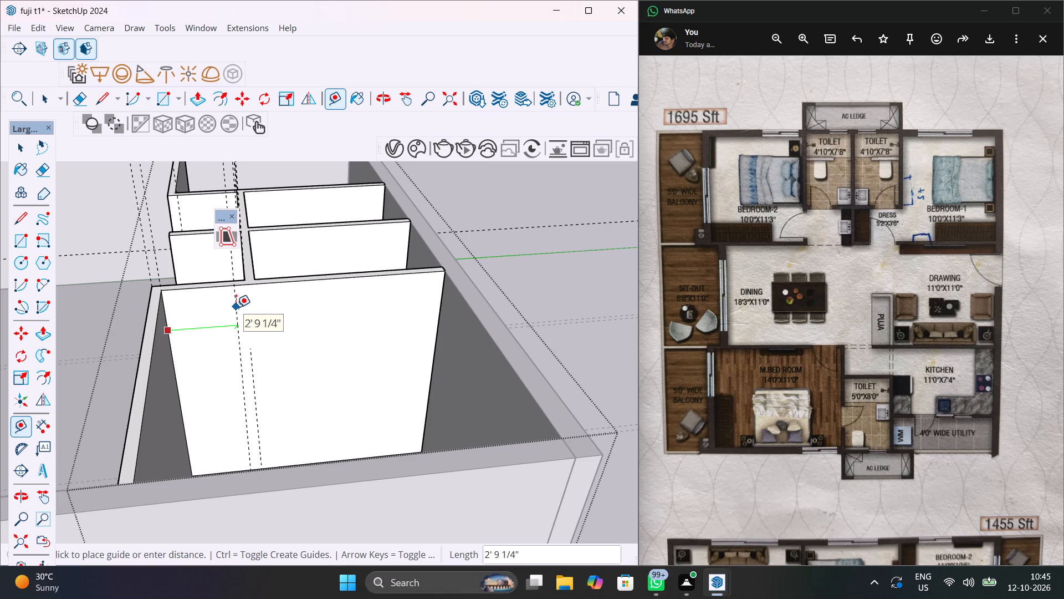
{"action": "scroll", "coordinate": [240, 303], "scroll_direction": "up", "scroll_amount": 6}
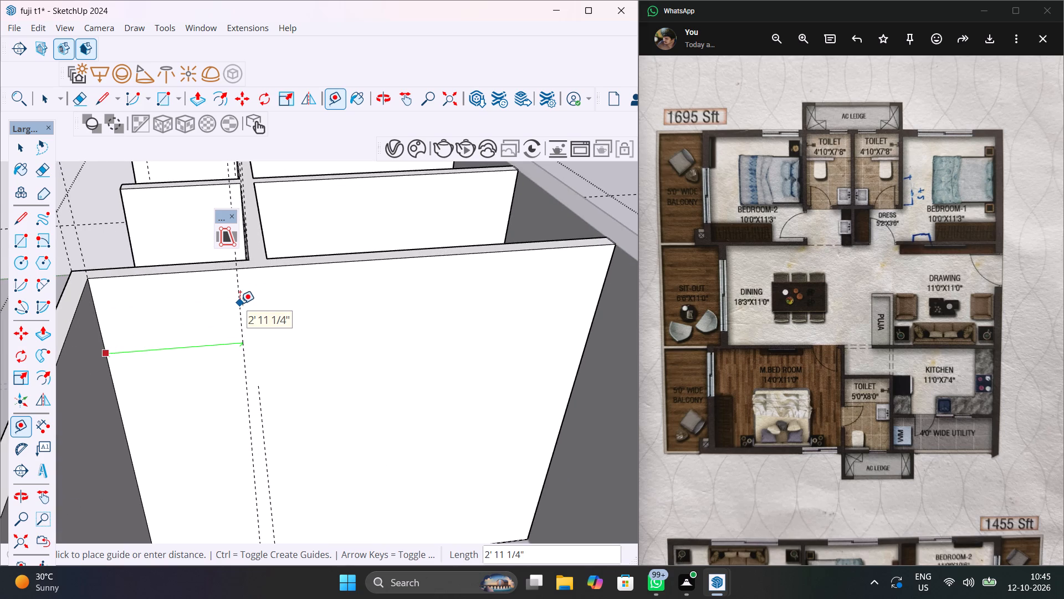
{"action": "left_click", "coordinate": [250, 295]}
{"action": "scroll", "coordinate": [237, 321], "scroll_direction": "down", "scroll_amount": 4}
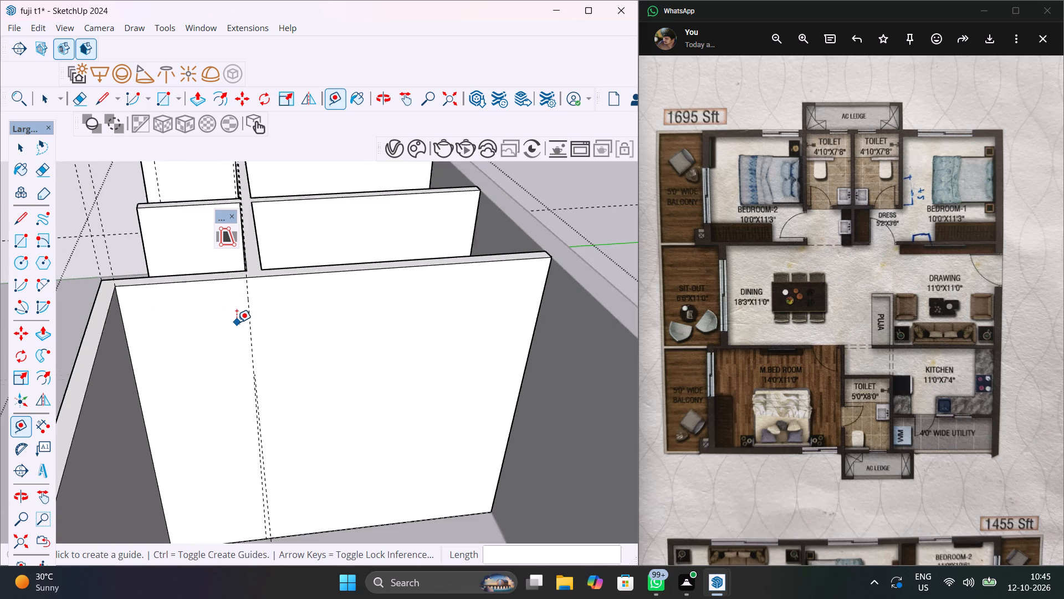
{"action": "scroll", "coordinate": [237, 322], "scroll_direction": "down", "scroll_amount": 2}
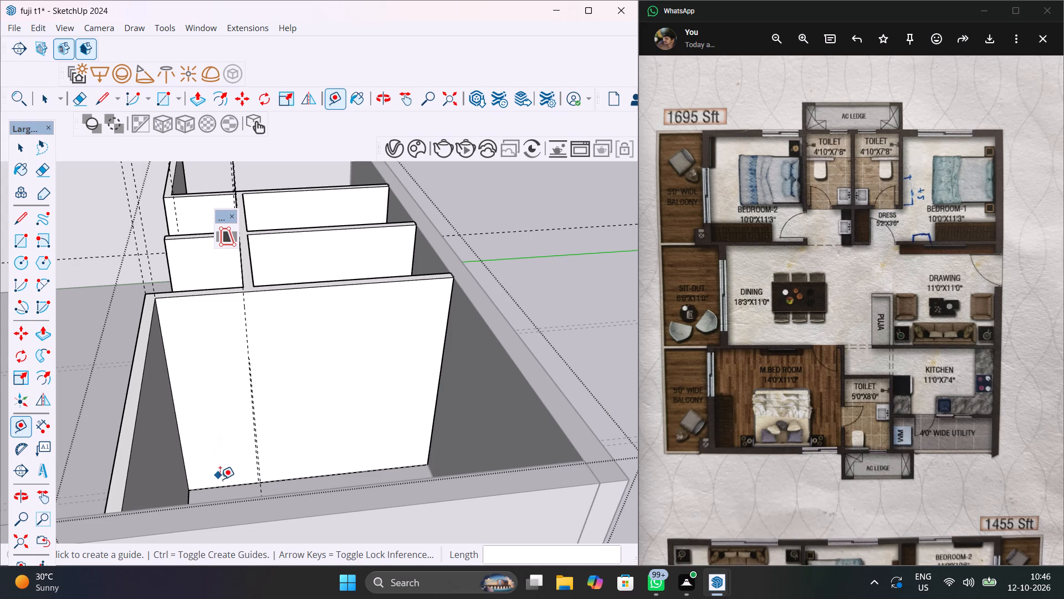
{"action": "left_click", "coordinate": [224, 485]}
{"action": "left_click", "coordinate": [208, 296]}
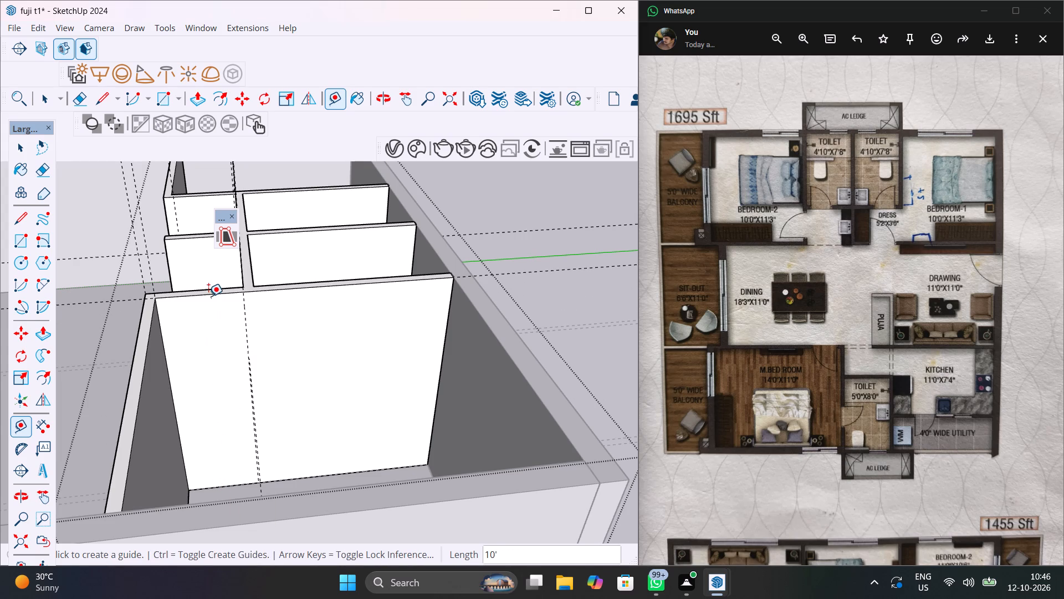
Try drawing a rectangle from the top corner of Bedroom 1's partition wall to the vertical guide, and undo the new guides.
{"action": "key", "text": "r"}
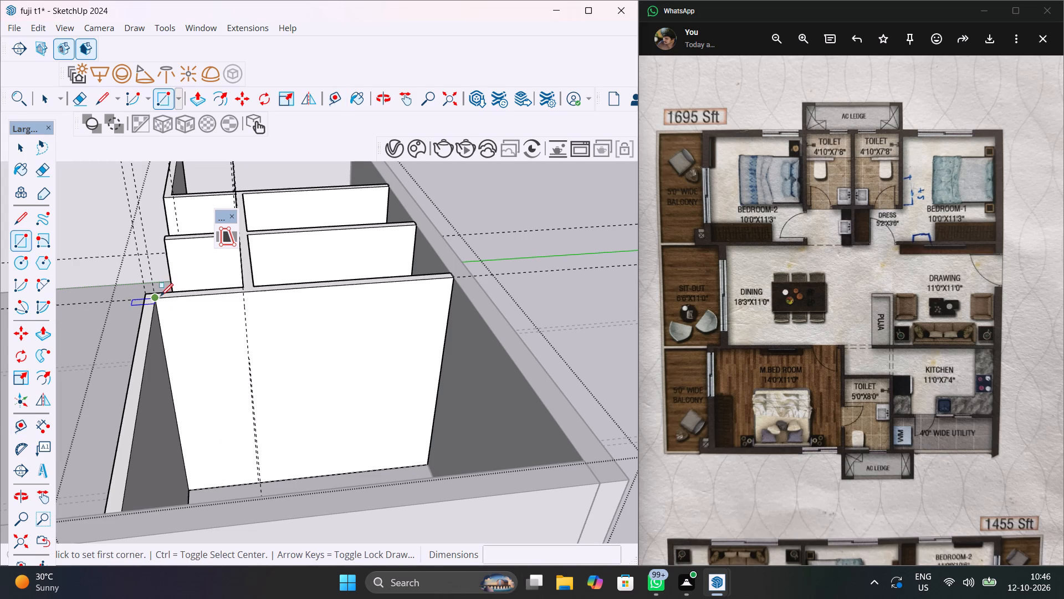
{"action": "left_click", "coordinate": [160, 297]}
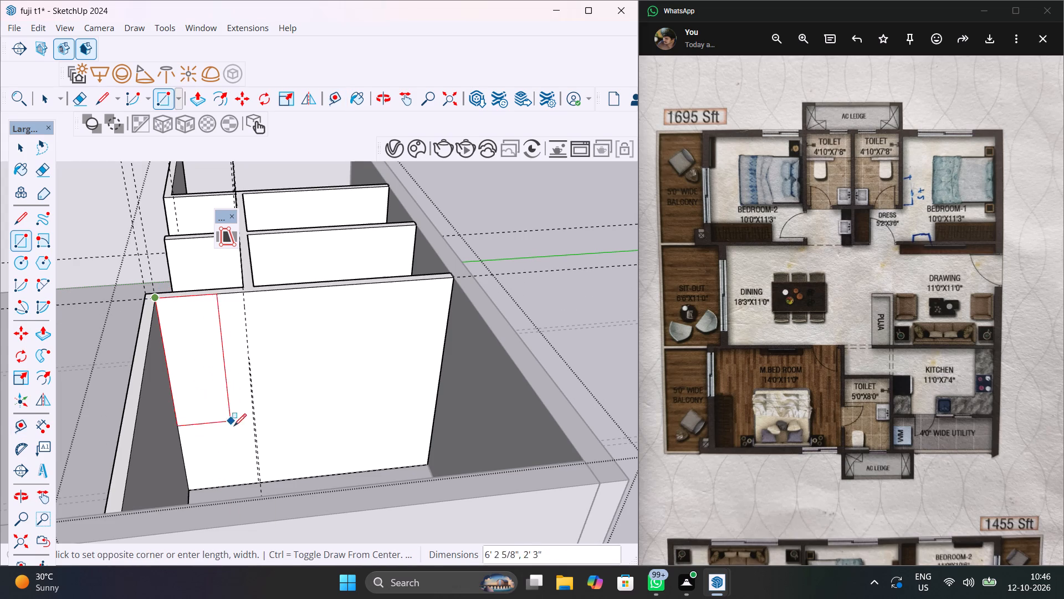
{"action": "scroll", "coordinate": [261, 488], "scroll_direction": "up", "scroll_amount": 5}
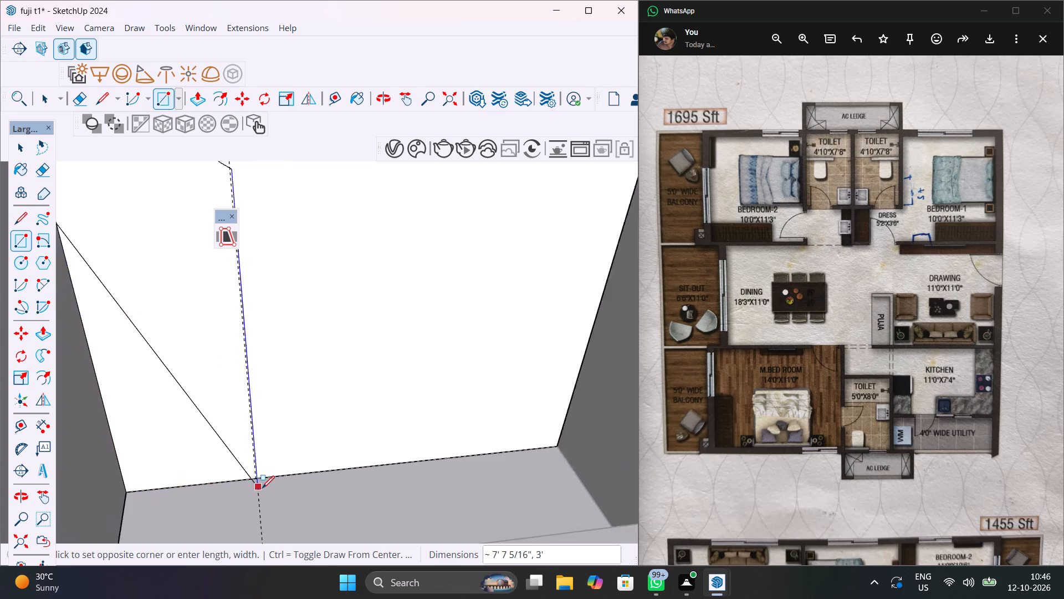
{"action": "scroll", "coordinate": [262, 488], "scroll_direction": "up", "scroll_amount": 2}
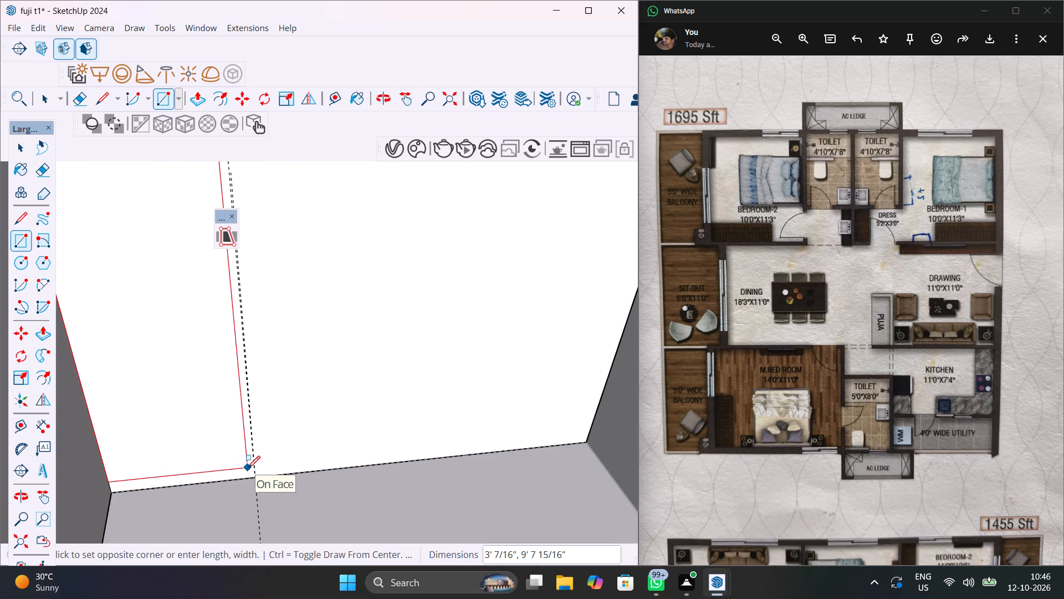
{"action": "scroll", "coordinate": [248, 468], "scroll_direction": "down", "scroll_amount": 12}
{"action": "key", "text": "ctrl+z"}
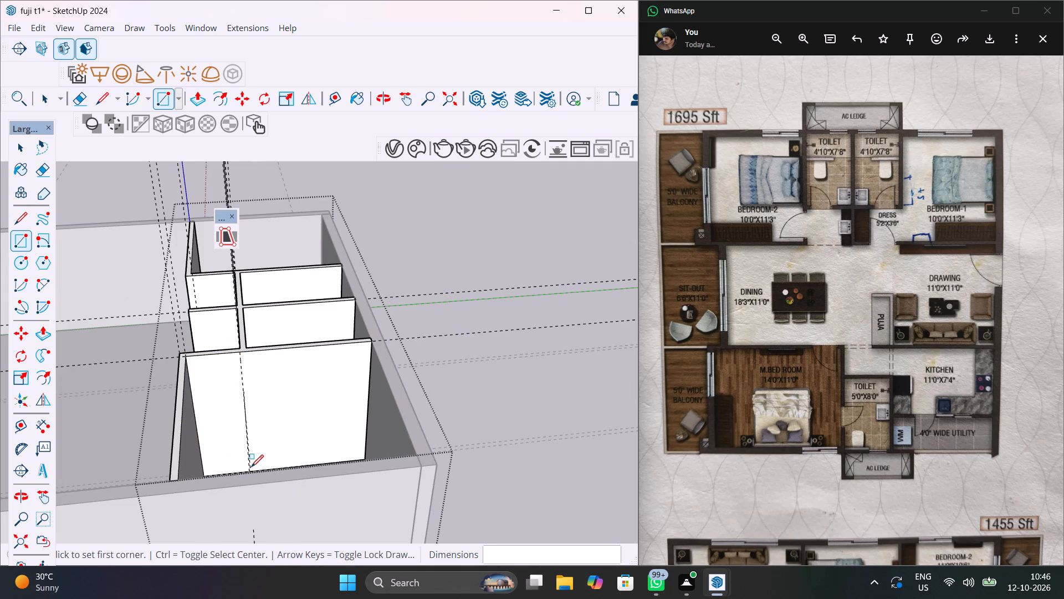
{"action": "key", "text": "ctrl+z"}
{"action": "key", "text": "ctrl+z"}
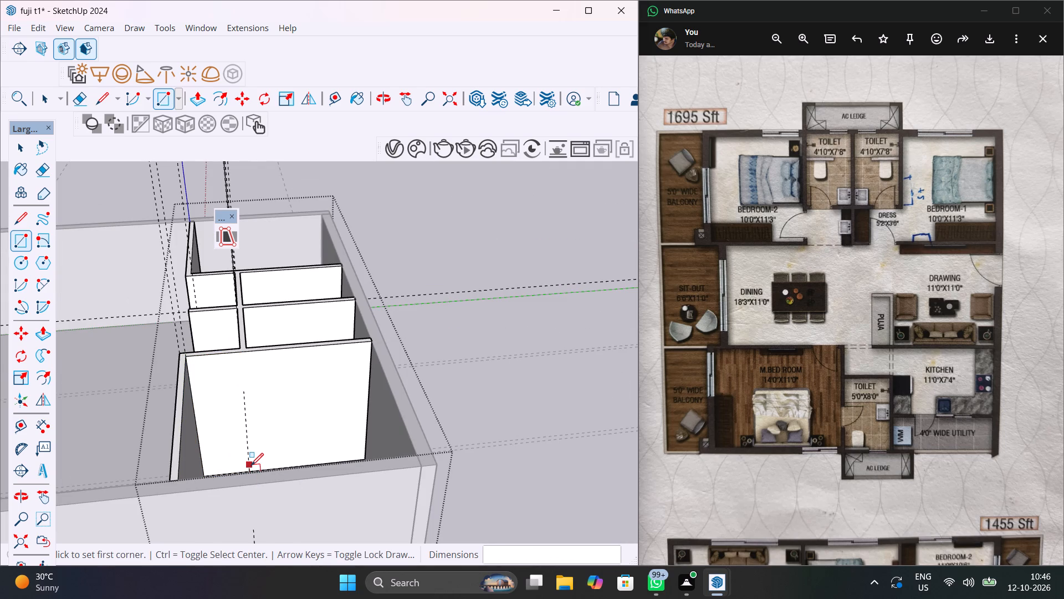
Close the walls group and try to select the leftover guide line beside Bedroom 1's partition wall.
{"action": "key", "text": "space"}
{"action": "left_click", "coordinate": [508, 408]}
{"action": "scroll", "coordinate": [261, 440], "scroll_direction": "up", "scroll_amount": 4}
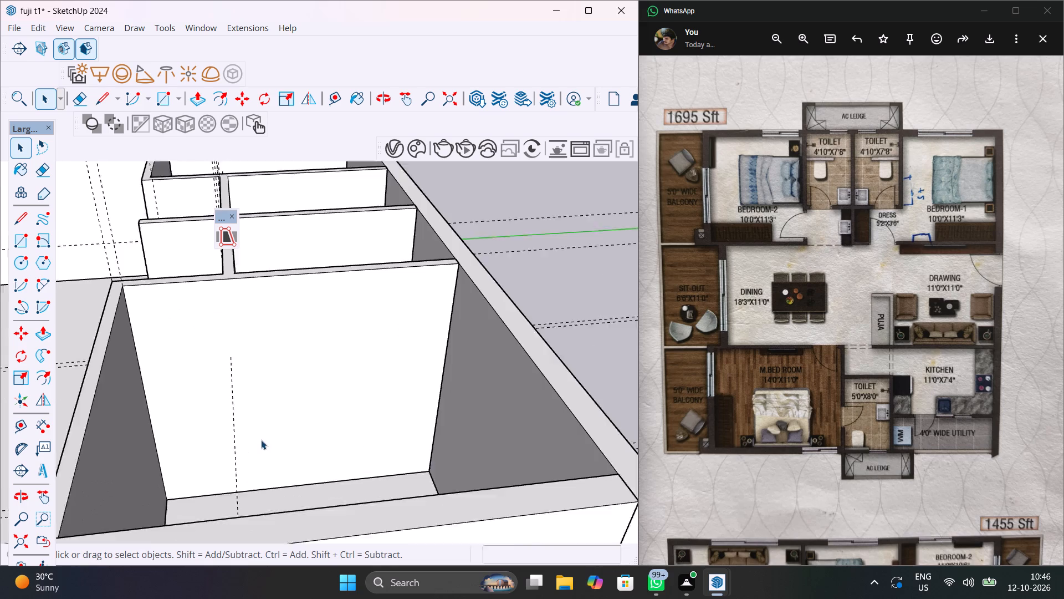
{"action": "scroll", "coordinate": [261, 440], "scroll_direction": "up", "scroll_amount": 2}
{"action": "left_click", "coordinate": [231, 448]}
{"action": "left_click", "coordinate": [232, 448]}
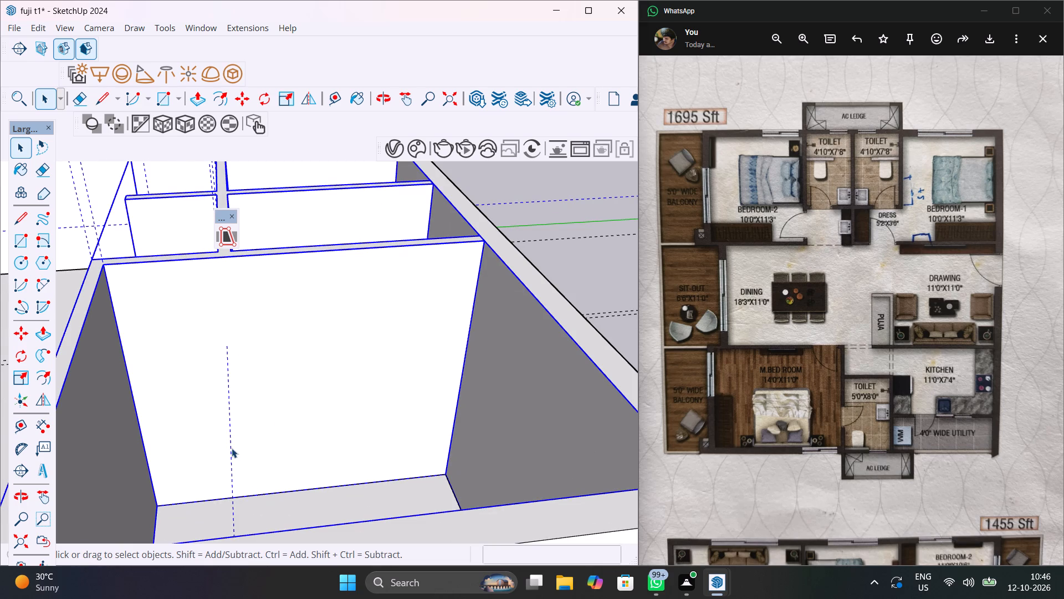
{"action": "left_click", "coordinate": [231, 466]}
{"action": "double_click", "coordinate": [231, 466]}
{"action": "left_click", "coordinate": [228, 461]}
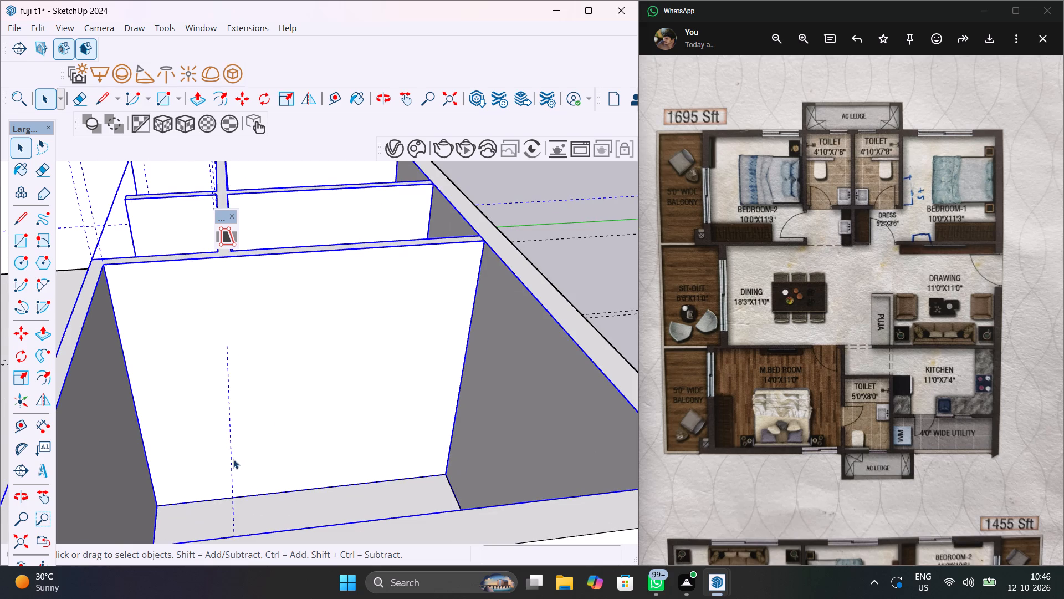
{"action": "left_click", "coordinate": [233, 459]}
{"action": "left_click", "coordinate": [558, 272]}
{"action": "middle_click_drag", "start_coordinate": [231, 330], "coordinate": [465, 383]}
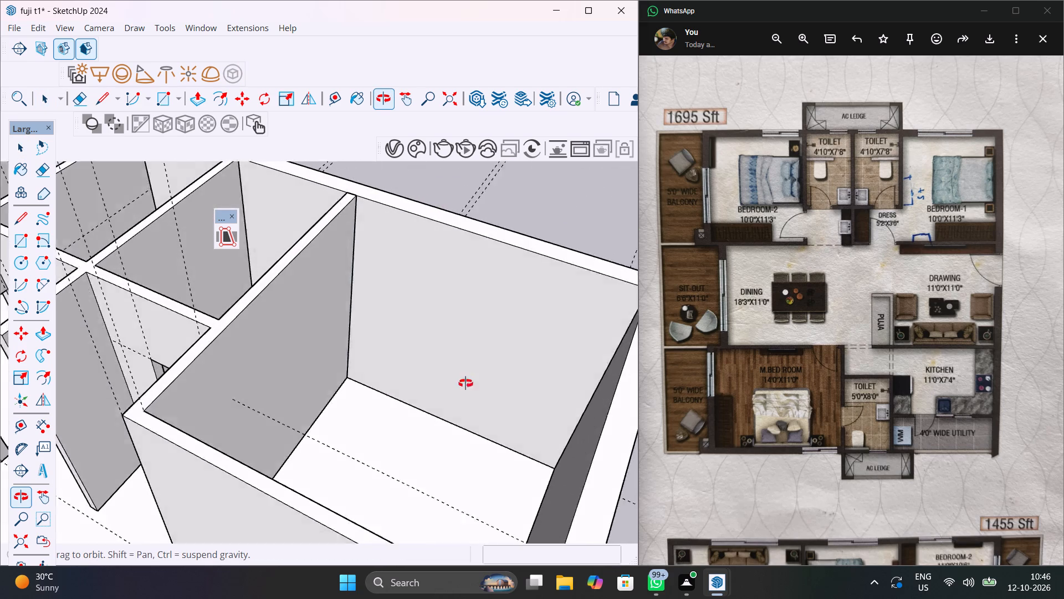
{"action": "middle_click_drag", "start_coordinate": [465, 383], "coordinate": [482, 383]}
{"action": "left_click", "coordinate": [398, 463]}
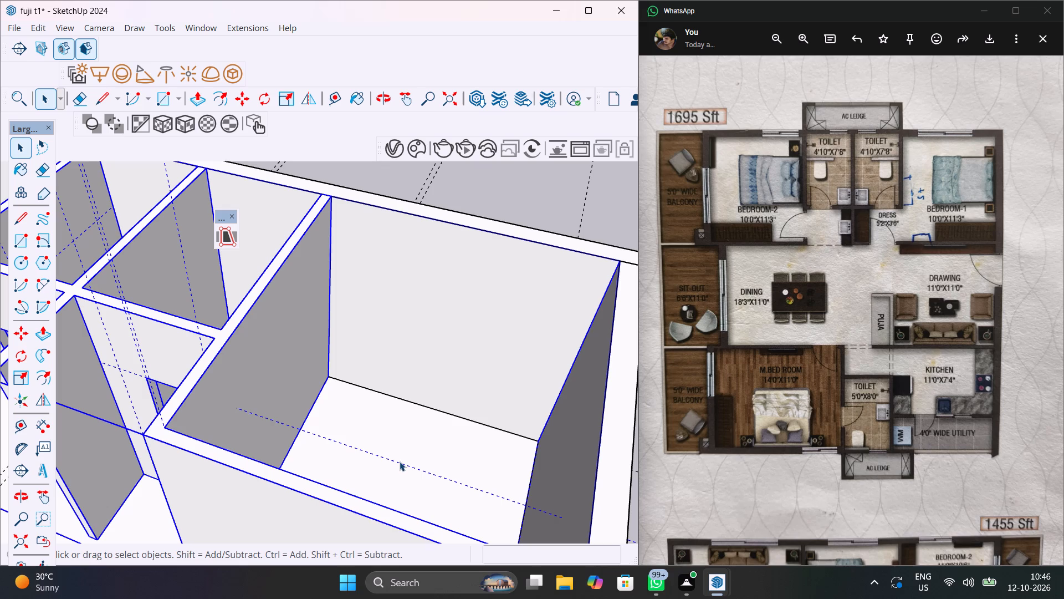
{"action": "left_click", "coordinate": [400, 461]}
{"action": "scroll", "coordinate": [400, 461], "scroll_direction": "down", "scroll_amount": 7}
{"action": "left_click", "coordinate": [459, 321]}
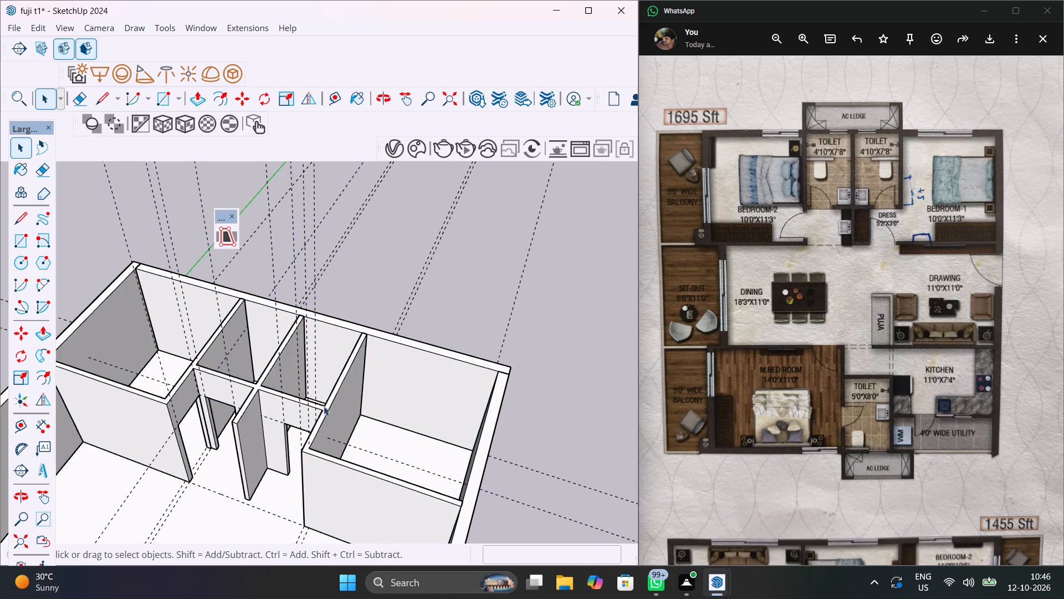
Delete all guides from the model.
{"action": "middle_click_drag", "start_coordinate": [374, 430], "coordinate": [584, 332]}
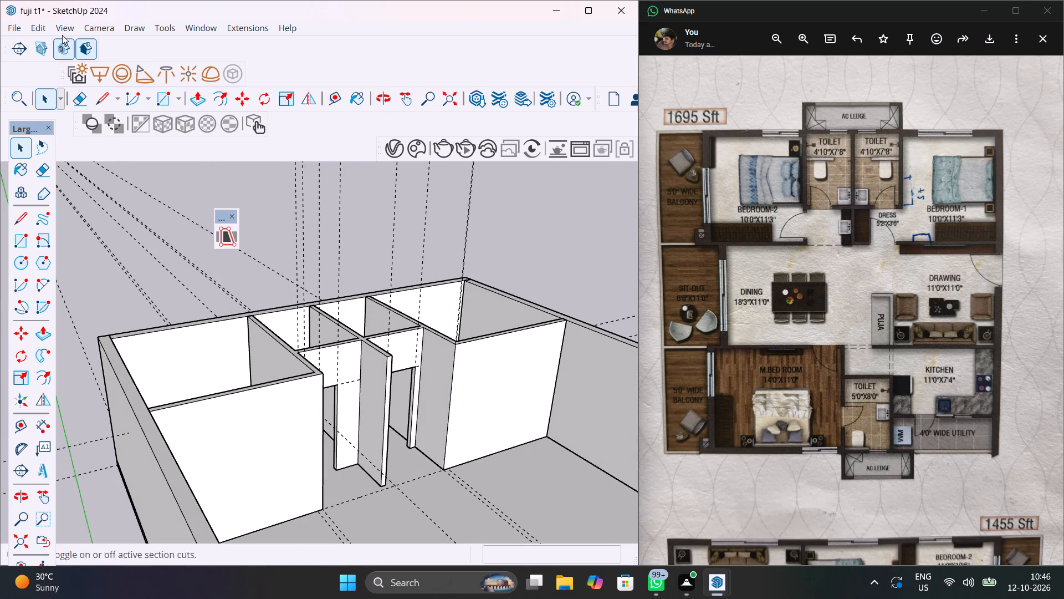
{"action": "left_click", "coordinate": [34, 28]}
{"action": "left_click", "coordinate": [78, 169]}
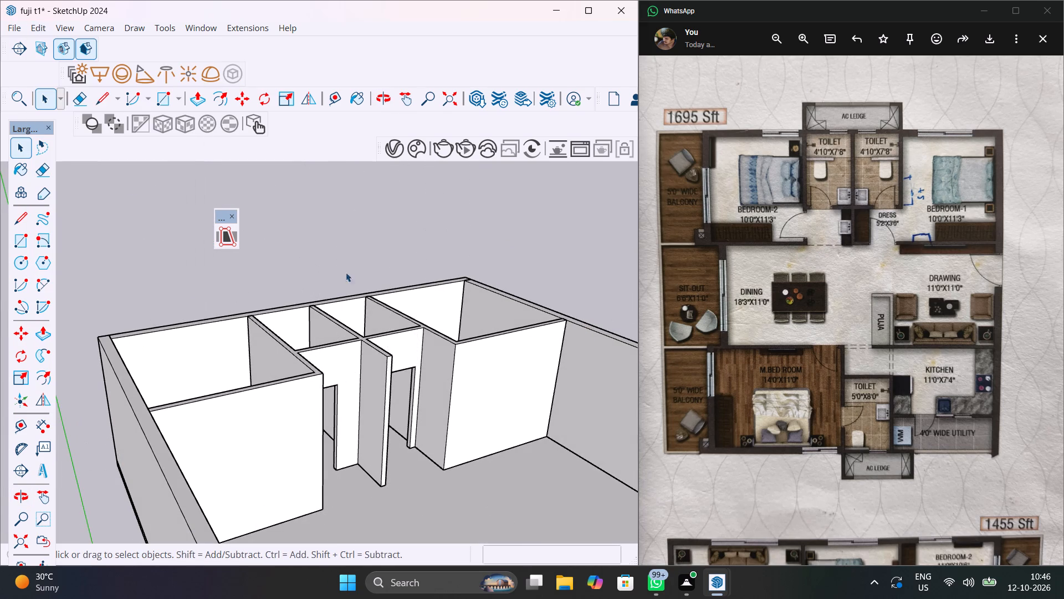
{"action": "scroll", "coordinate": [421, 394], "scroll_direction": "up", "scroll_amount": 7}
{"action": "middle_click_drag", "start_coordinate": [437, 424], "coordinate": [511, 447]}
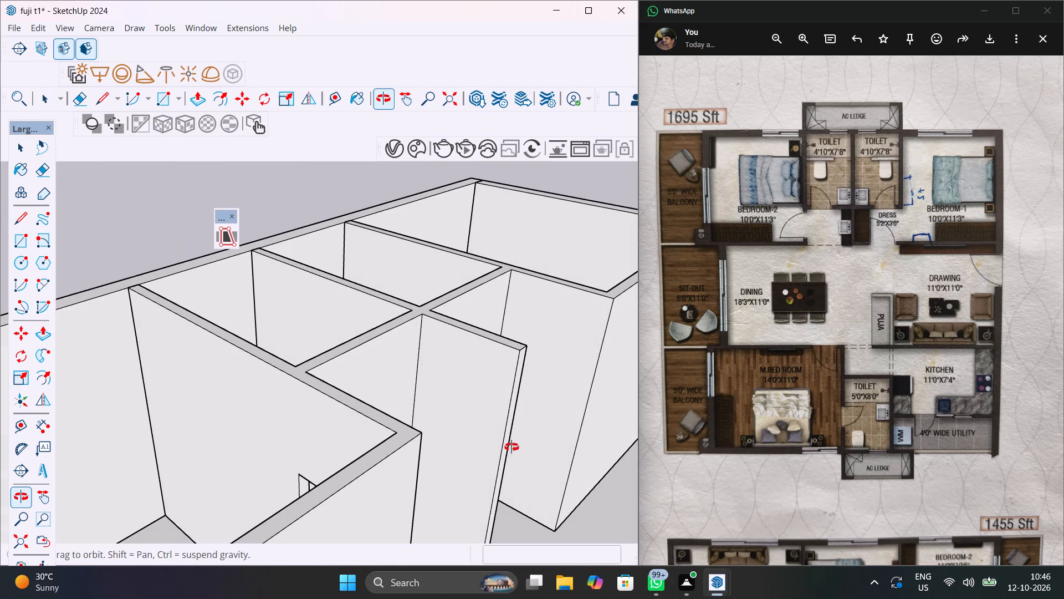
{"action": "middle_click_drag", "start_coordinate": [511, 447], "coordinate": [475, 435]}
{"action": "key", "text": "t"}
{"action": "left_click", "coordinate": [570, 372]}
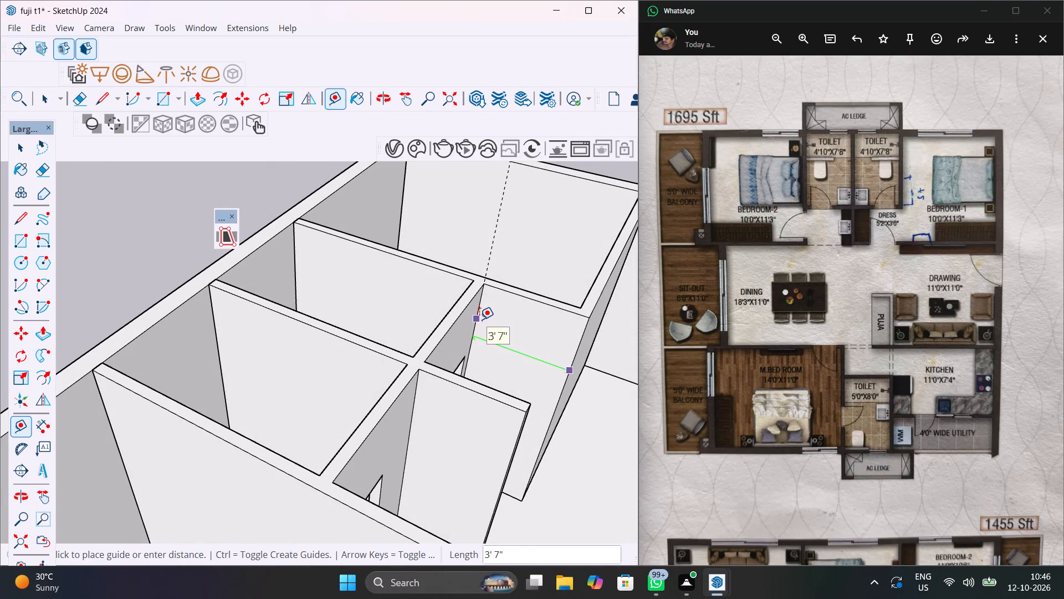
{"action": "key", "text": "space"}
Inside the walls group, place a vertical guide 3'7" from the front edge of Bedroom 1's partition wall, at the toilet front wall's corner.
{"action": "left_click", "coordinate": [499, 324]}
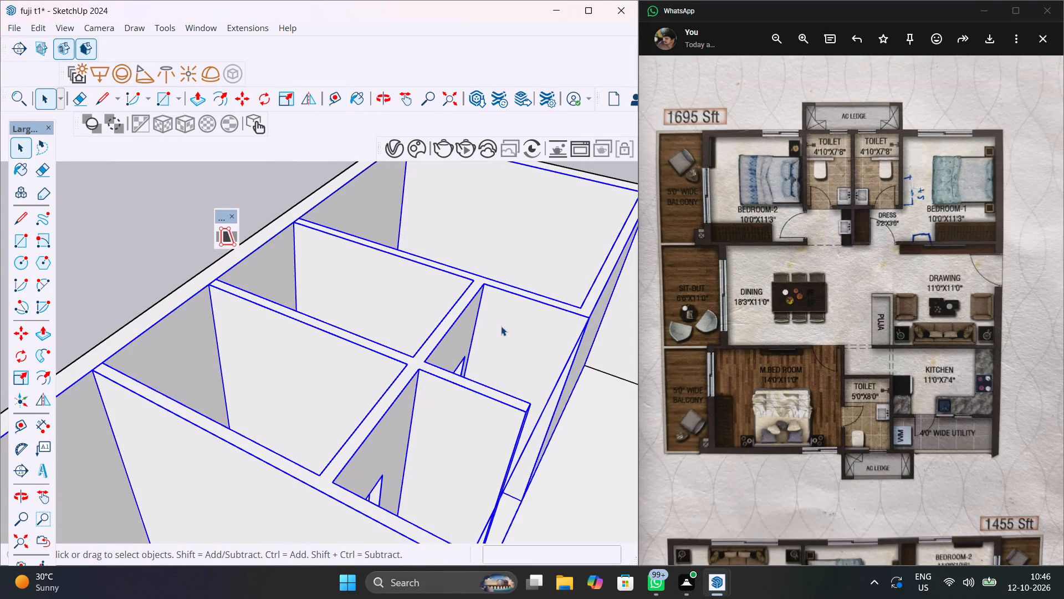
{"action": "double_click", "coordinate": [501, 326]}
{"action": "key", "text": "t"}
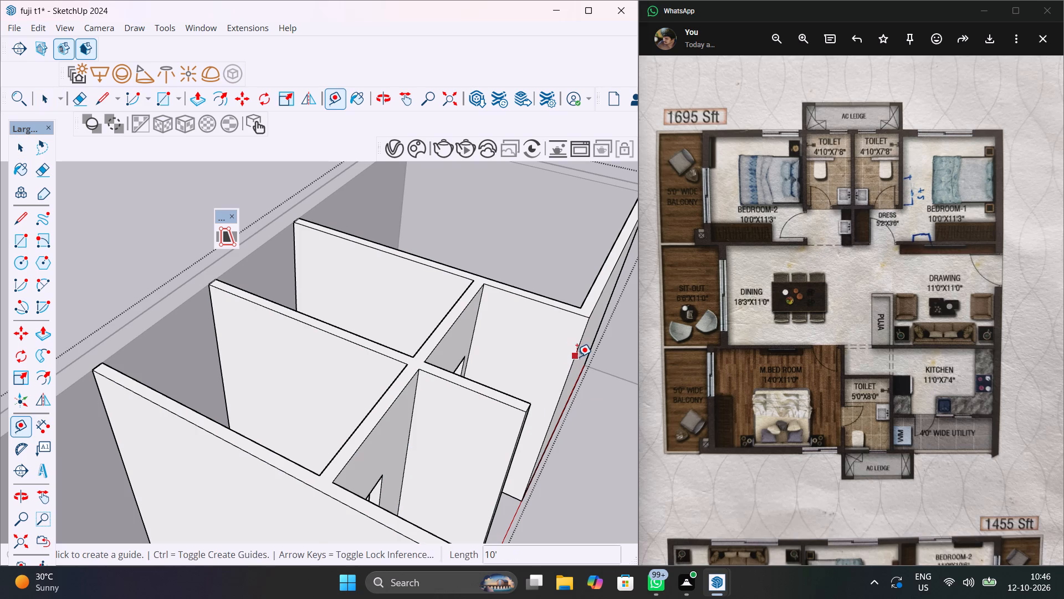
{"action": "left_click", "coordinate": [577, 357]}
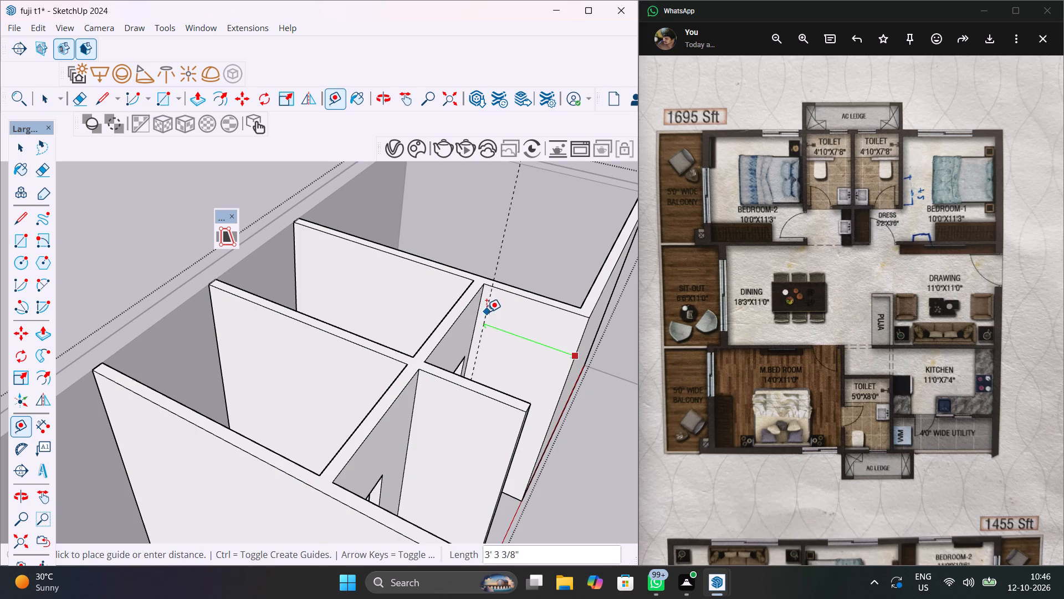
{"action": "scroll", "coordinate": [490, 302], "scroll_direction": "up", "scroll_amount": 10}
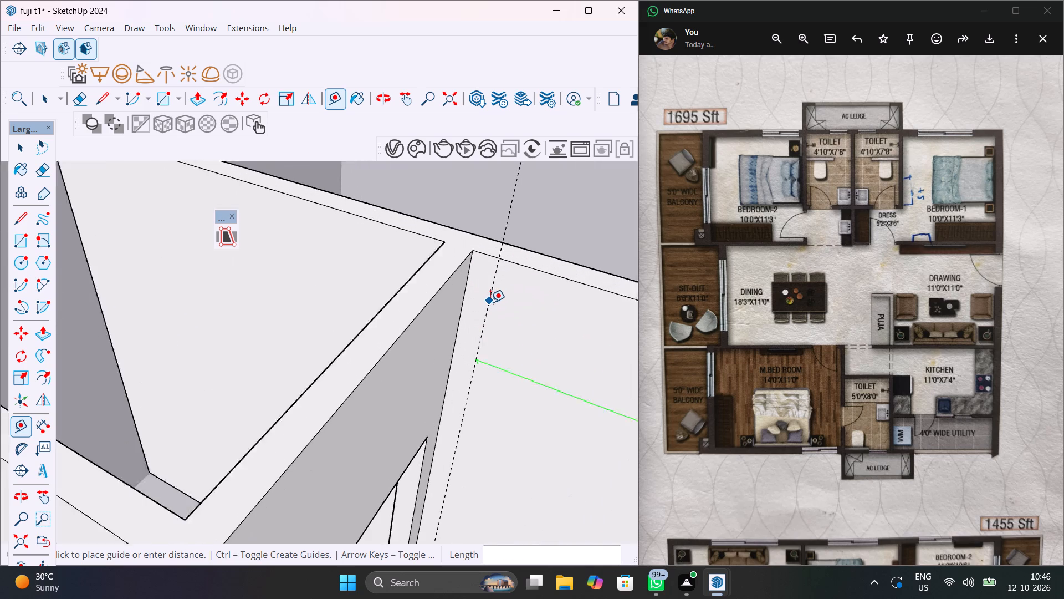
{"action": "scroll", "coordinate": [490, 302], "scroll_direction": "up", "scroll_amount": 2}
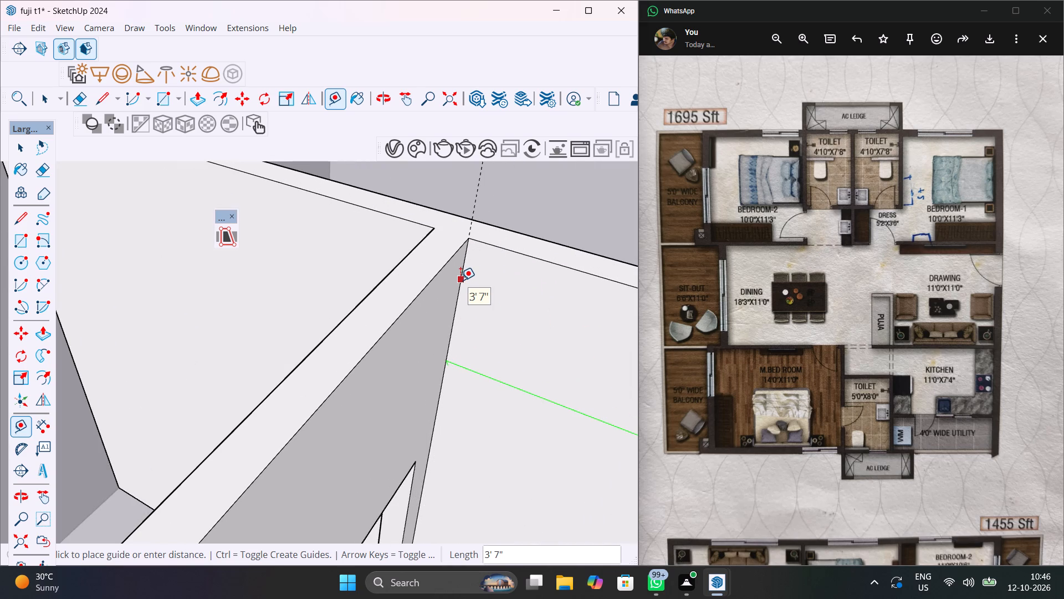
{"action": "left_click", "coordinate": [461, 280]}
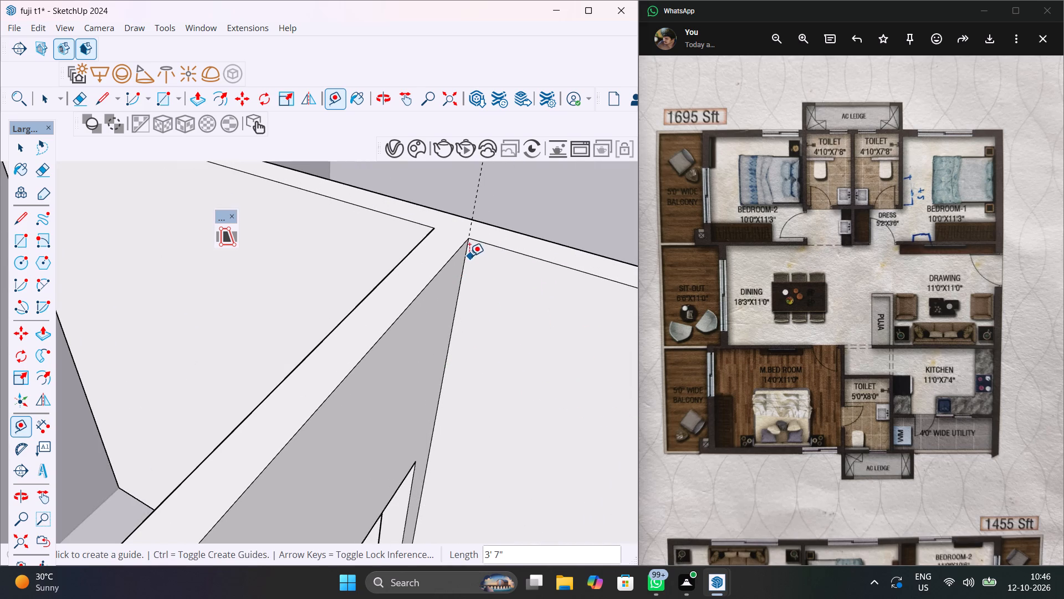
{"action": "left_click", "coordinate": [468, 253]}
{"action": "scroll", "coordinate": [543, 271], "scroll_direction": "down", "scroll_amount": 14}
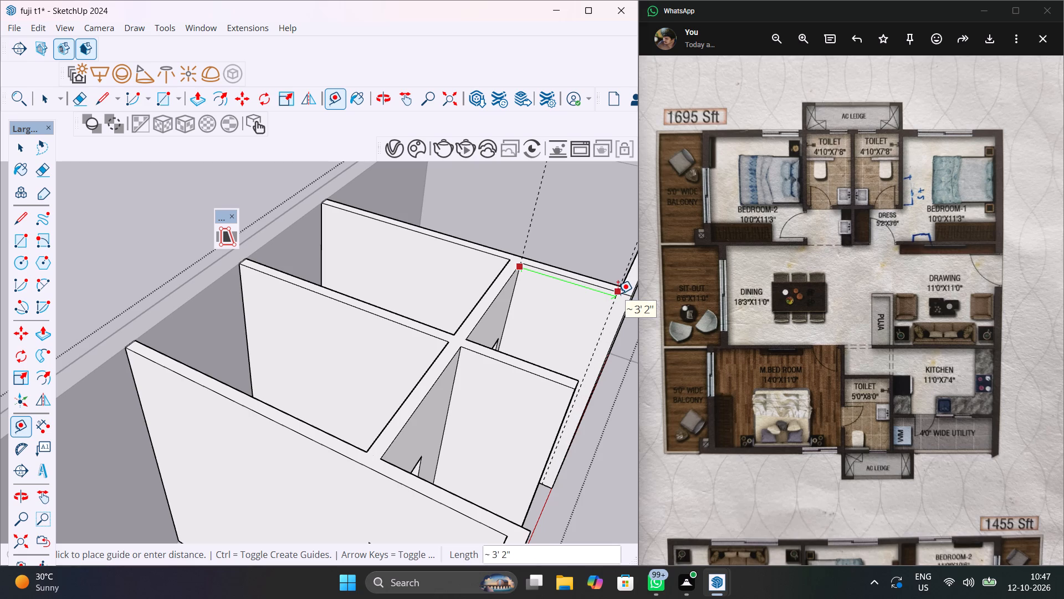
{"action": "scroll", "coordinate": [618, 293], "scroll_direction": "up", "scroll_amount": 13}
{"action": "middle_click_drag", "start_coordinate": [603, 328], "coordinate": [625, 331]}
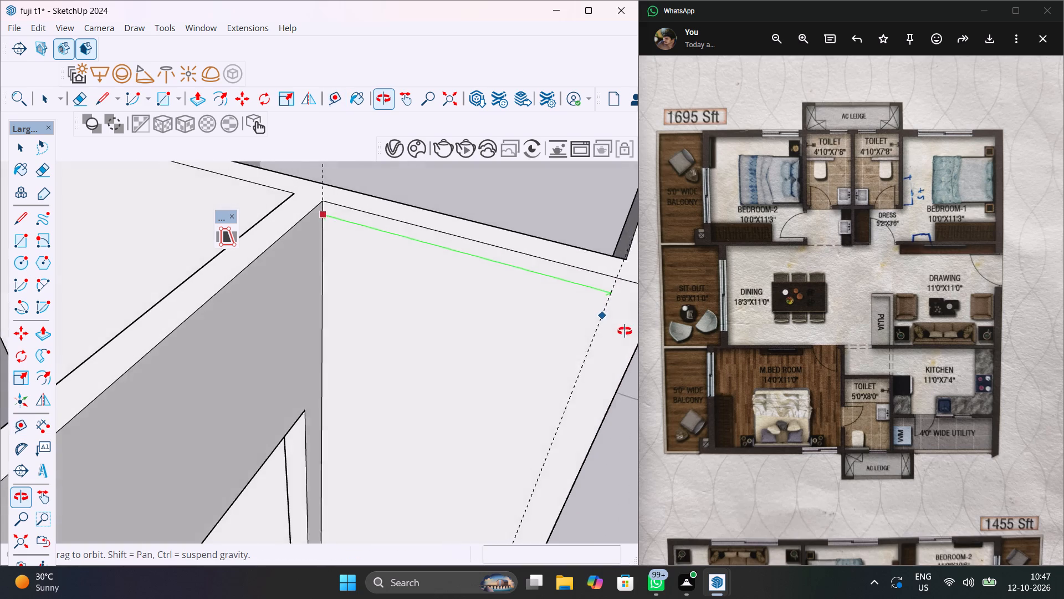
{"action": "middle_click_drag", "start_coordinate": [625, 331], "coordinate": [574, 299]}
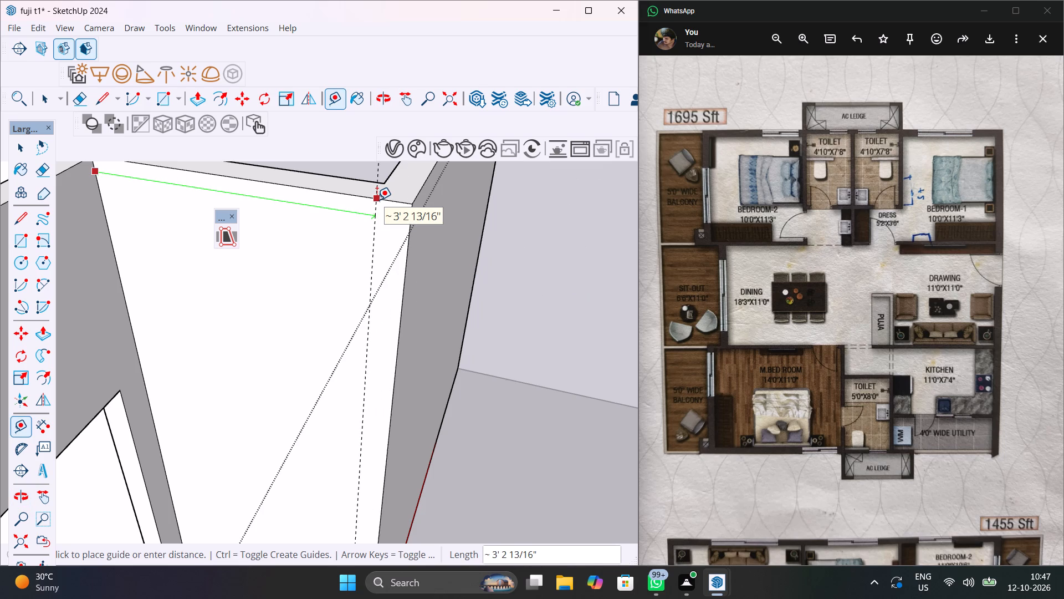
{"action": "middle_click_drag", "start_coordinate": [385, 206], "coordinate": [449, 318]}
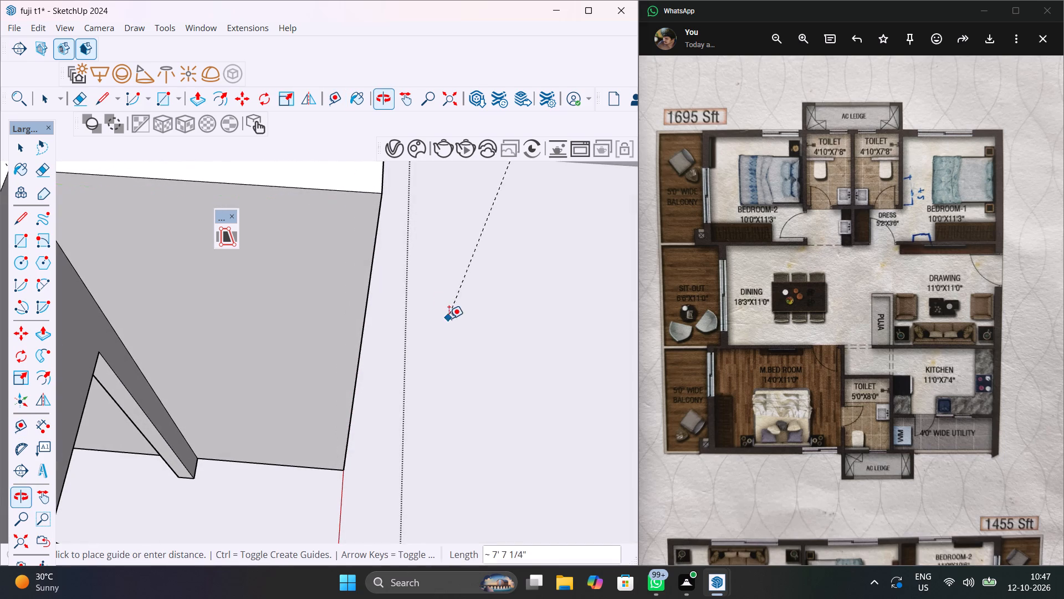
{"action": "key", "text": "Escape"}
Place a guide 4 1/2" in from the outer face of Bedroom 1's front wall, where it meets the partition wall.
{"action": "middle_click_drag", "start_coordinate": [325, 253], "coordinate": [357, 317], "text": "shift"}
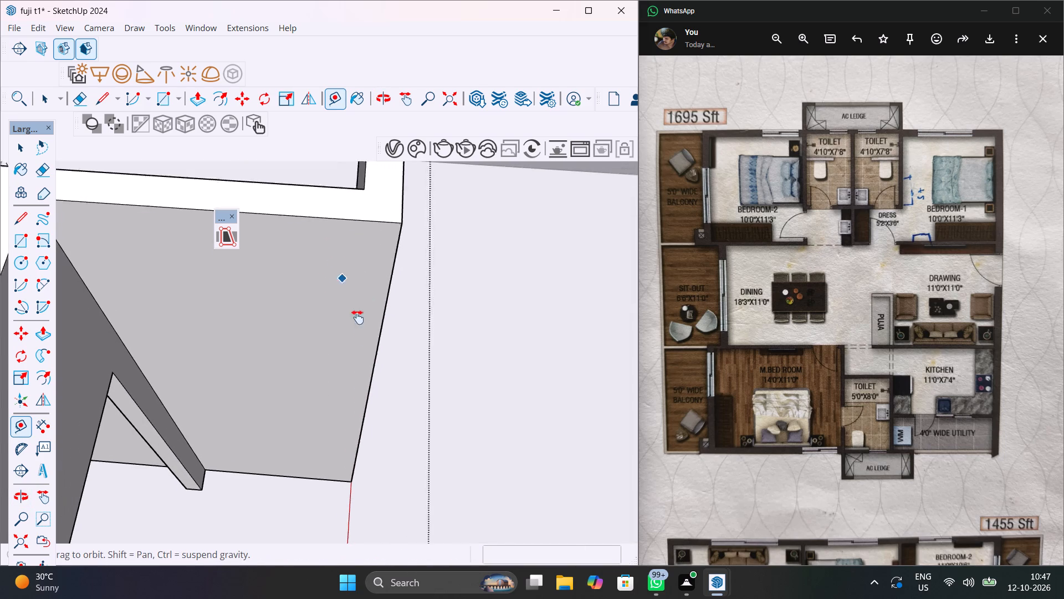
{"action": "middle_click_drag", "start_coordinate": [357, 317], "coordinate": [392, 410], "text": "shift"}
{"action": "left_click", "coordinate": [458, 336]}
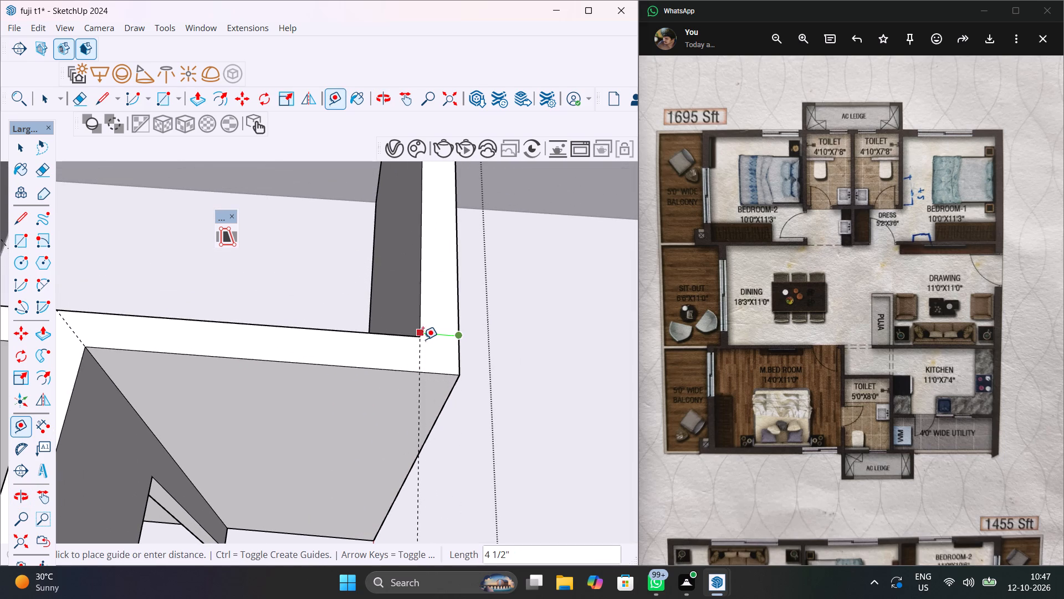
{"action": "left_click", "coordinate": [417, 341]}
Place a guide 4 1/2" across the toilet front wall's thickness, at its corner with Bedroom 1's partition wall.
{"action": "scroll", "coordinate": [275, 348], "scroll_direction": "down", "scroll_amount": 7}
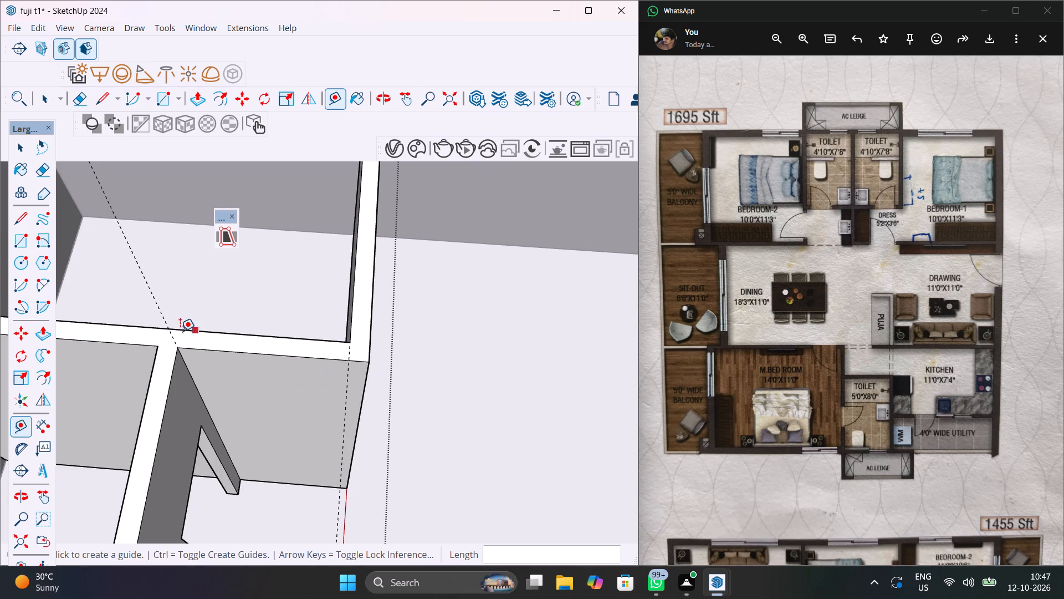
{"action": "scroll", "coordinate": [154, 354], "scroll_direction": "up", "scroll_amount": 12}
{"action": "left_click", "coordinate": [161, 356]}
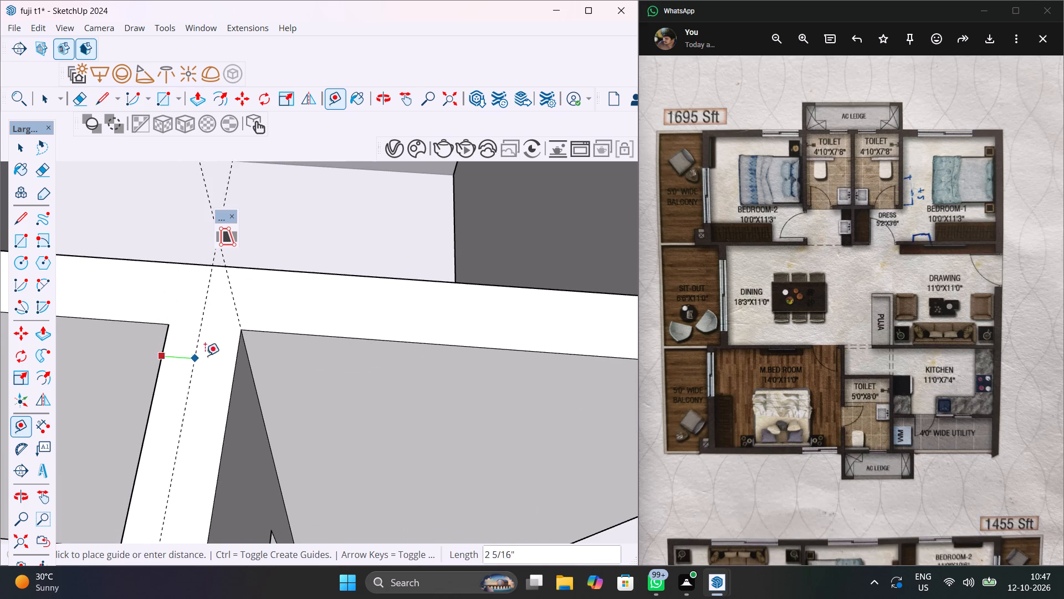
{"action": "left_click", "coordinate": [244, 332]}
On the partition wall beside the dress area, place guides 3' 2 1/2" from the toilet front wall and 10' above the base.
{"action": "scroll", "coordinate": [258, 336], "scroll_direction": "down", "scroll_amount": 14}
{"action": "middle_click_drag", "start_coordinate": [418, 414], "coordinate": [439, 315]}
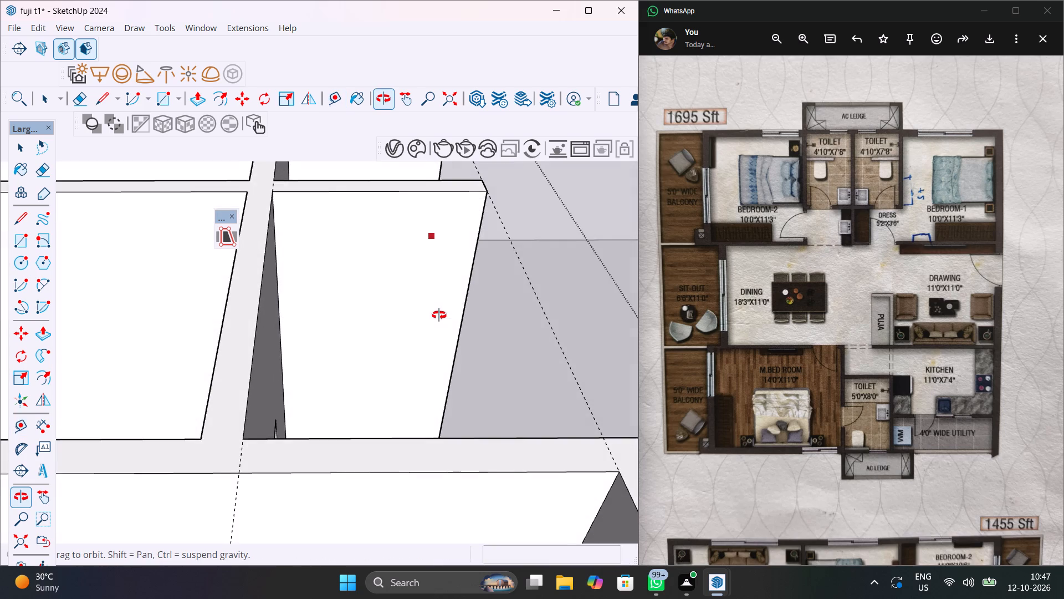
{"action": "middle_click_drag", "start_coordinate": [439, 315], "coordinate": [428, 372]}
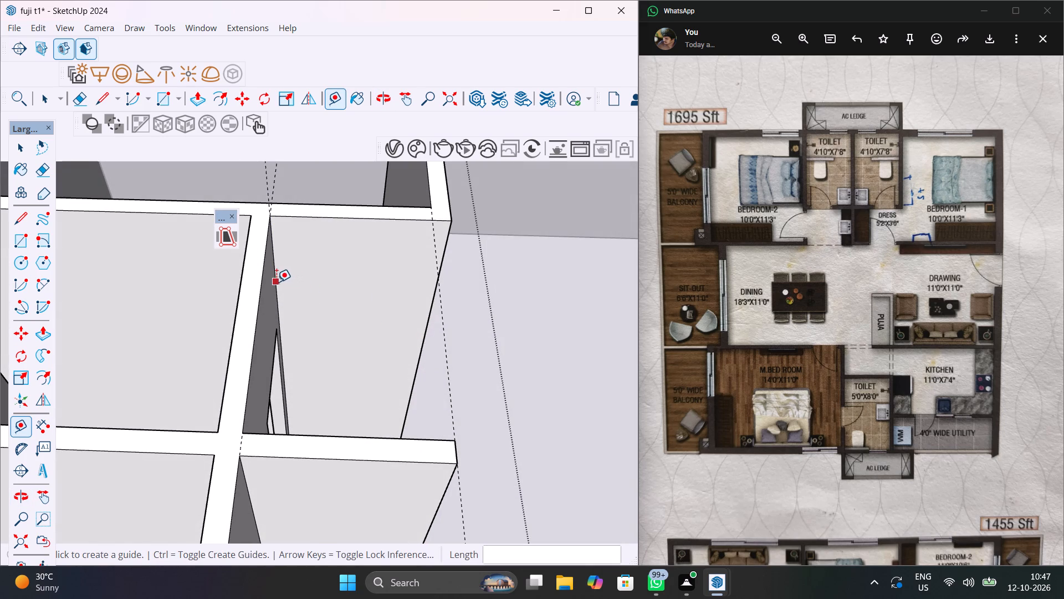
{"action": "left_click", "coordinate": [277, 282]}
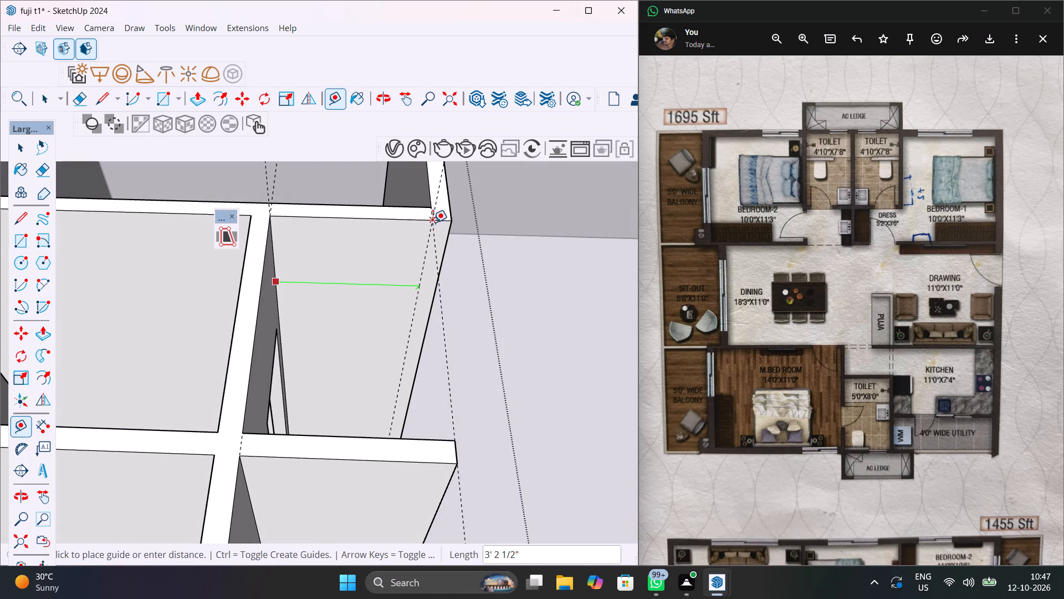
{"action": "left_click", "coordinate": [433, 222]}
{"action": "middle_click_drag", "start_coordinate": [351, 354], "coordinate": [362, 385]}
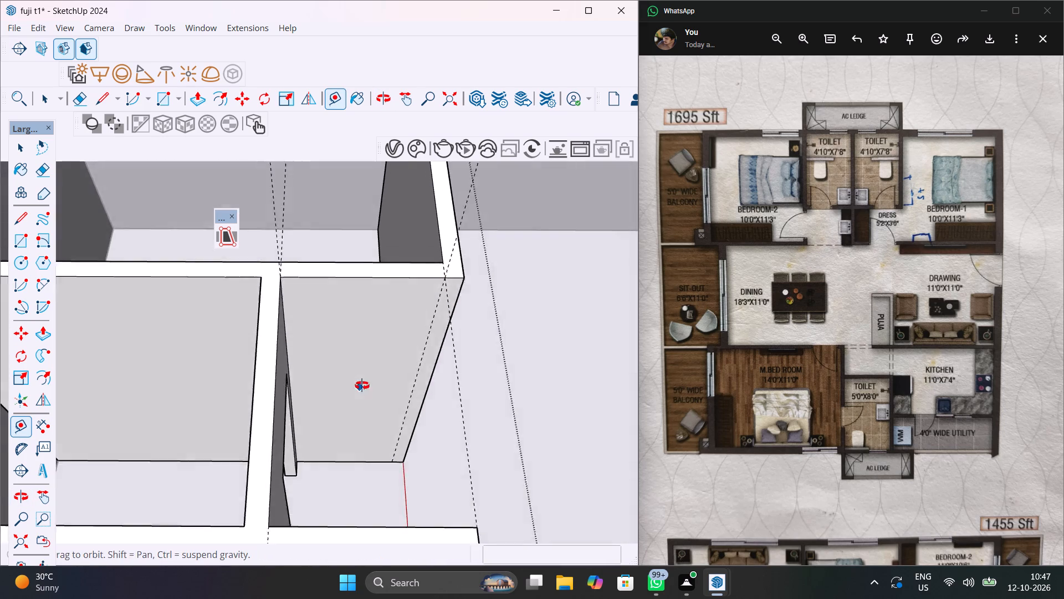
{"action": "middle_click_drag", "start_coordinate": [362, 385], "coordinate": [364, 400]}
{"action": "left_click", "coordinate": [359, 478]}
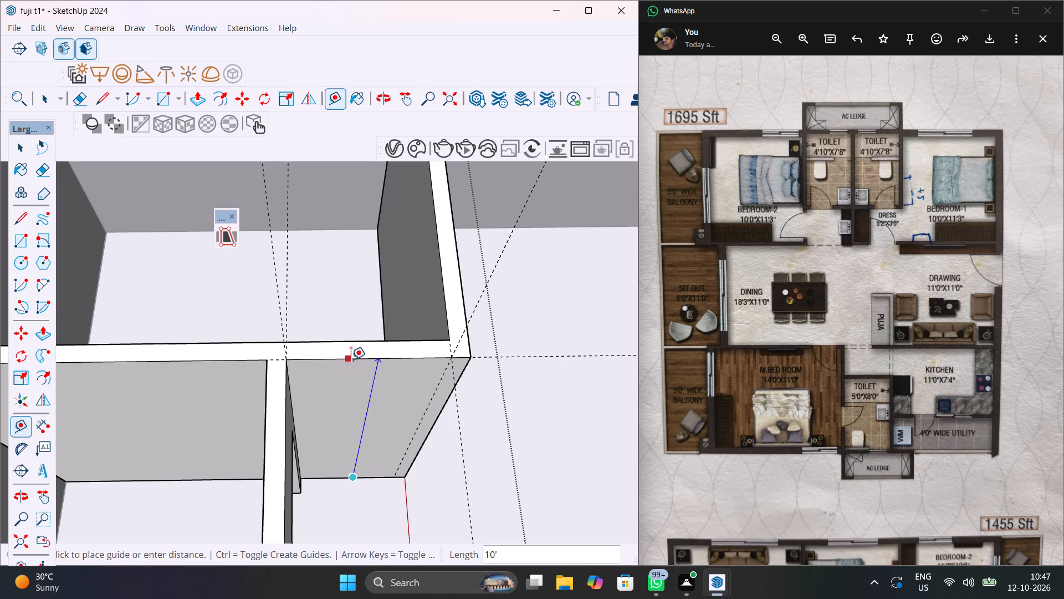
{"action": "left_click", "coordinate": [359, 357]}
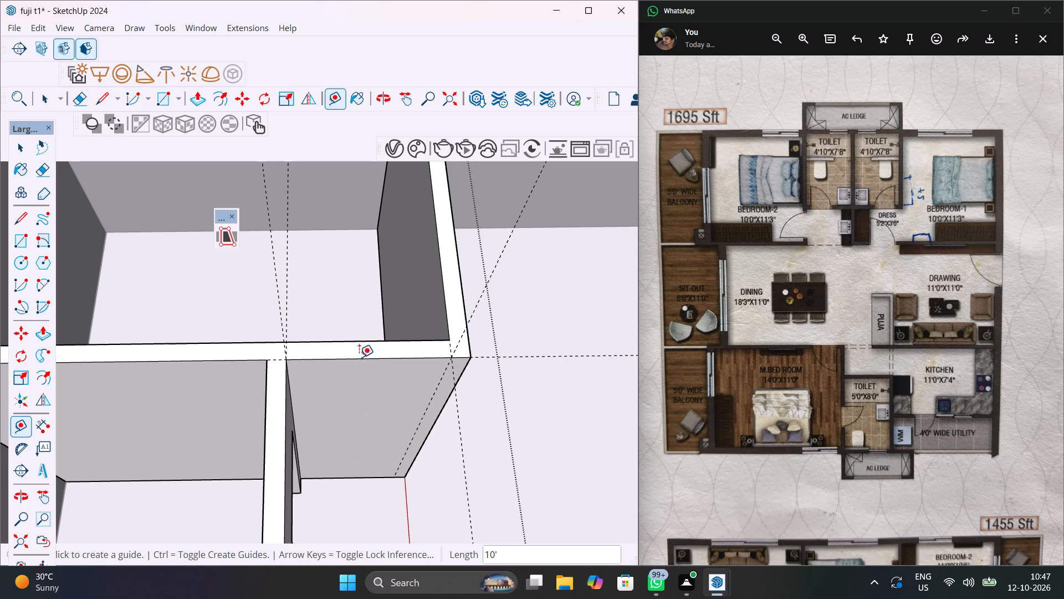
Draw a 3' 2 1/2" by 10' rectangle on the partition wall's dress-side face, from the toilet wall corner down to the floor.
{"action": "key", "text": "r"}
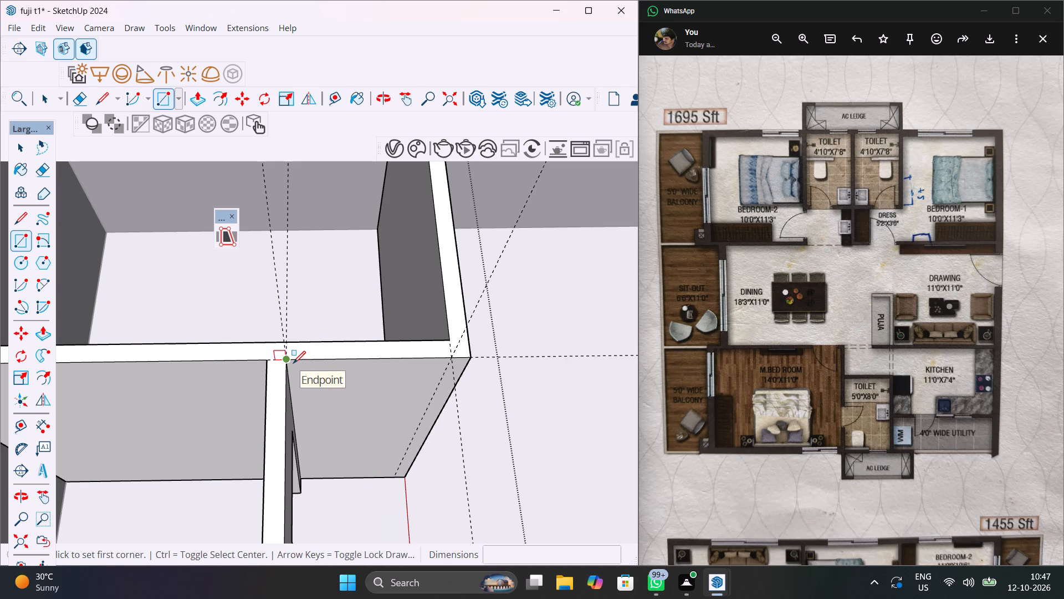
{"action": "left_click", "coordinate": [293, 363]}
{"action": "scroll", "coordinate": [339, 423], "scroll_direction": "down", "scroll_amount": 6}
{"action": "middle_click_drag", "start_coordinate": [347, 433], "coordinate": [313, 278]}
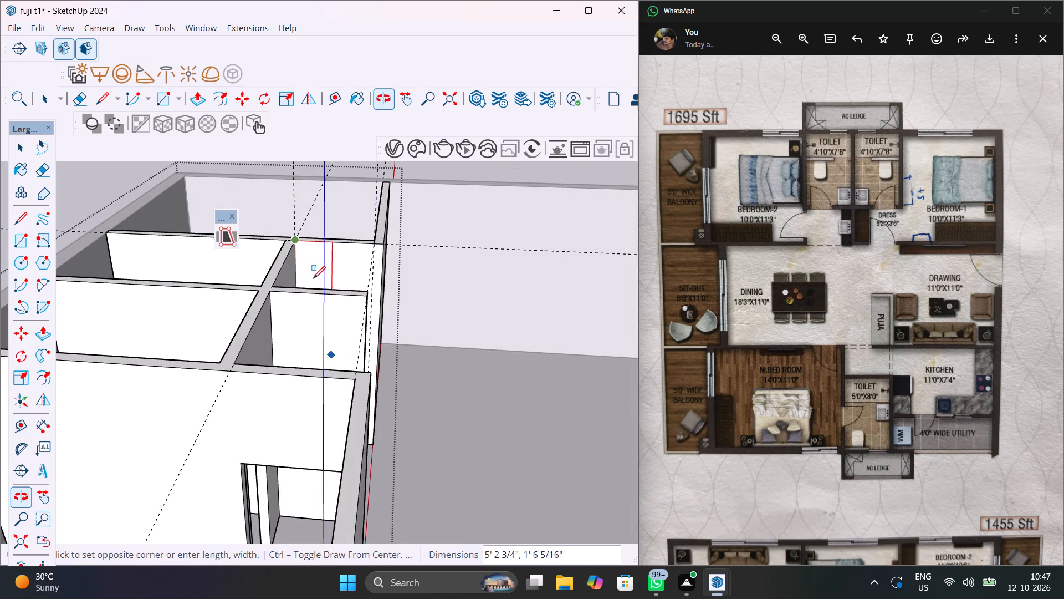
{"action": "scroll", "coordinate": [377, 353], "scroll_direction": "up", "scroll_amount": 13}
{"action": "scroll", "coordinate": [331, 456], "scroll_direction": "down", "scroll_amount": 7}
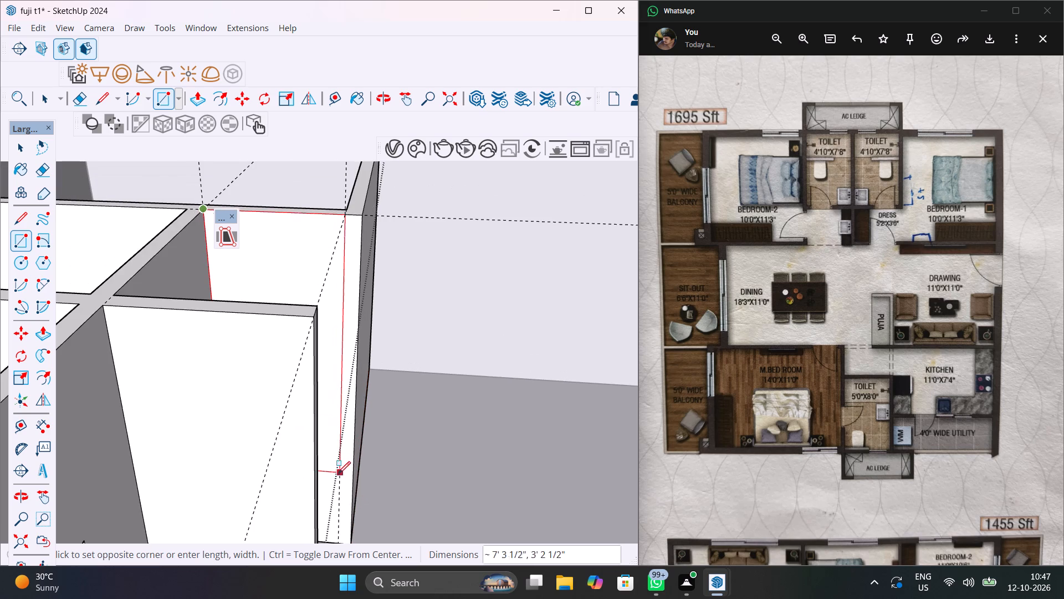
{"action": "scroll", "coordinate": [328, 543], "scroll_direction": "up", "scroll_amount": 7}
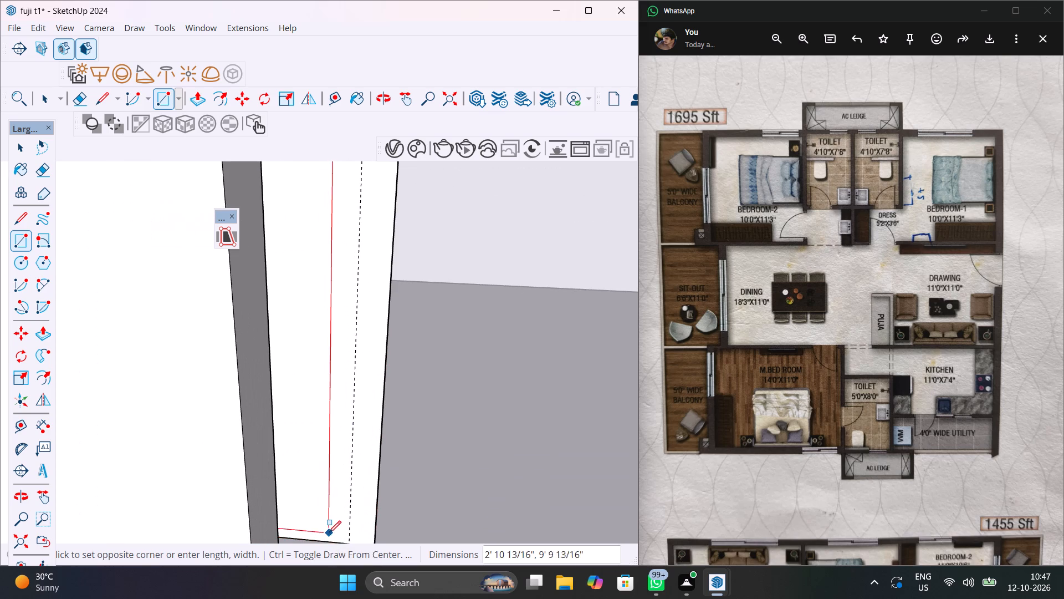
{"action": "middle_click_drag", "start_coordinate": [327, 531], "coordinate": [282, 373]}
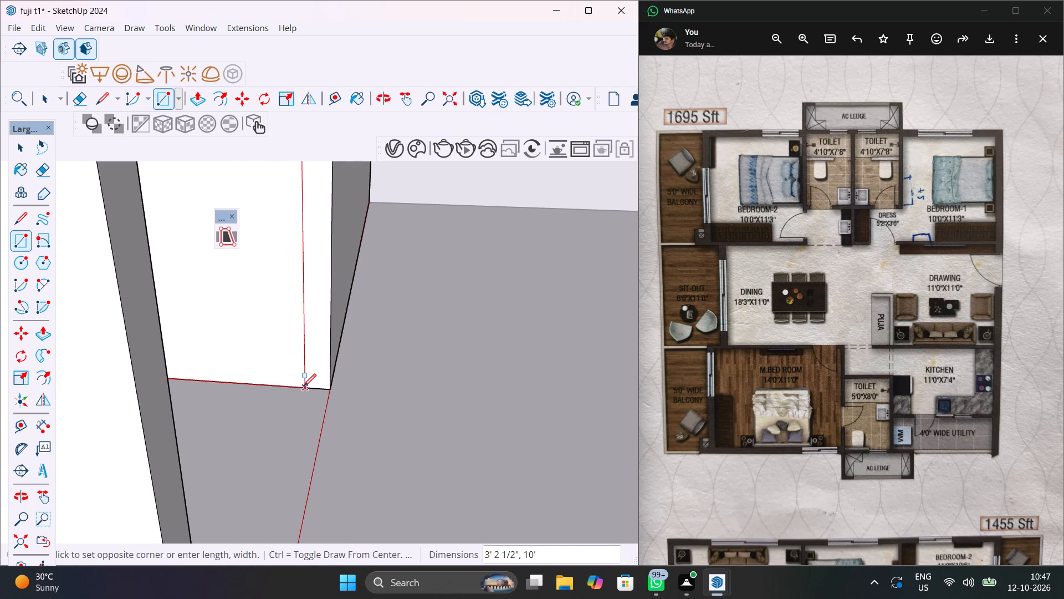
{"action": "left_click", "coordinate": [304, 386]}
Push the rectangle 4 1/2" through the partition wall to cut Bedroom 1's full-height opening.
{"action": "scroll", "coordinate": [261, 394], "scroll_direction": "down", "scroll_amount": 13}
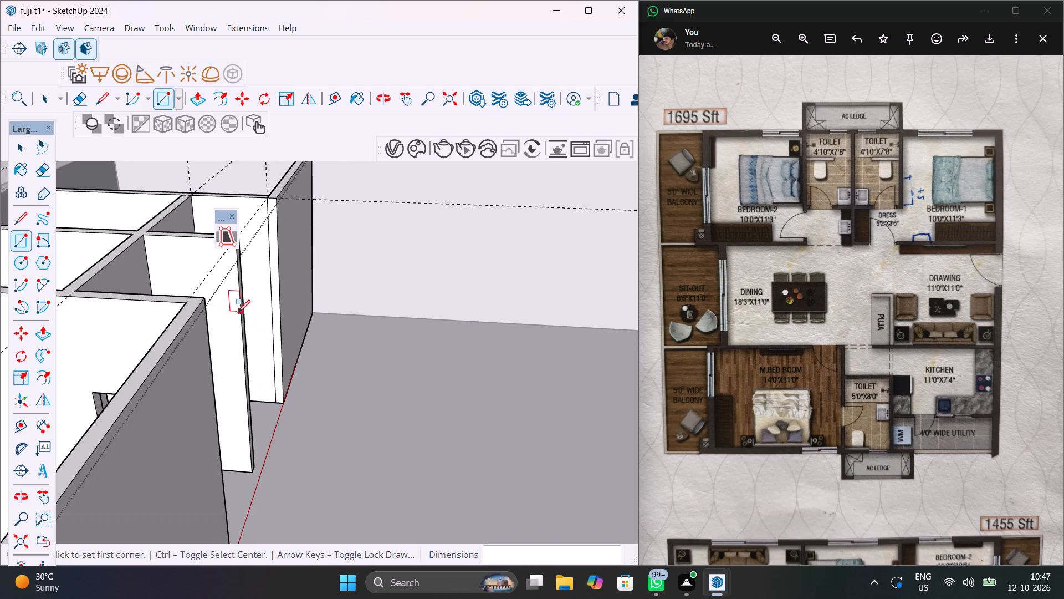
{"action": "middle_click_drag", "start_coordinate": [239, 313], "coordinate": [289, 417]}
{"action": "key", "text": "p"}
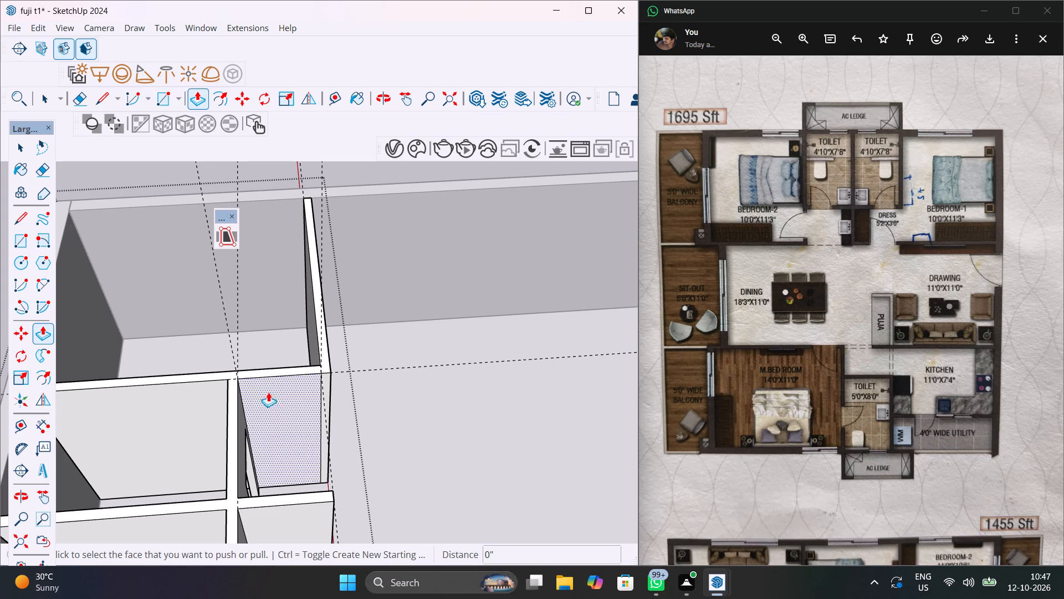
{"action": "left_click", "coordinate": [274, 398]}
{"action": "left_click", "coordinate": [274, 374]}
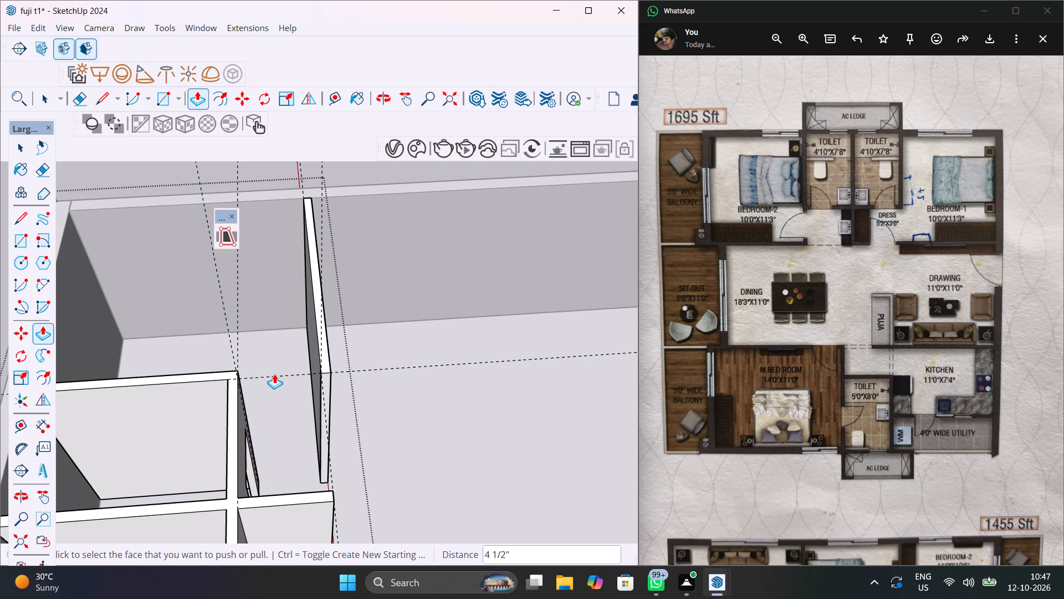
Close the walls group and delete all guides from the model.
{"action": "middle_click_drag", "start_coordinate": [276, 408], "coordinate": [222, 378]}
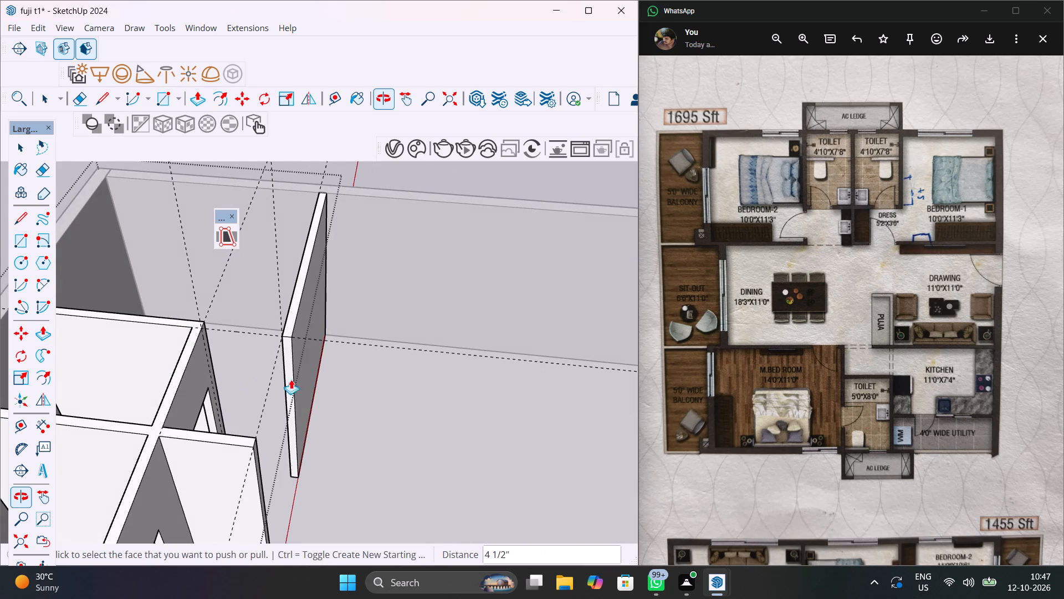
{"action": "key", "text": "space"}
{"action": "scroll", "coordinate": [343, 349], "scroll_direction": "down", "scroll_amount": 7}
{"action": "left_click", "coordinate": [441, 215]}
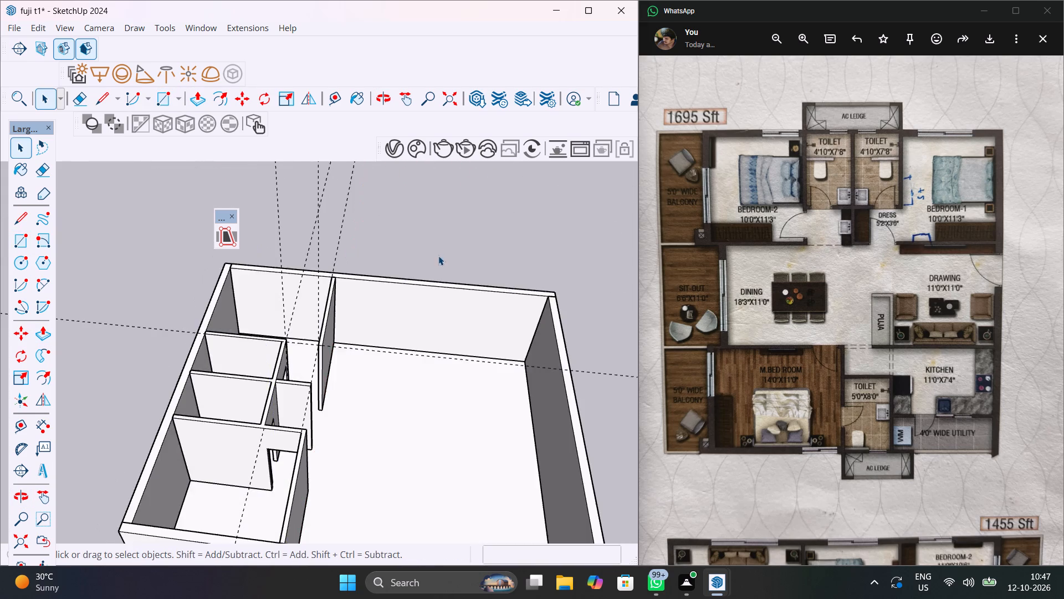
{"action": "middle_click_drag", "start_coordinate": [437, 256], "coordinate": [150, 234]}
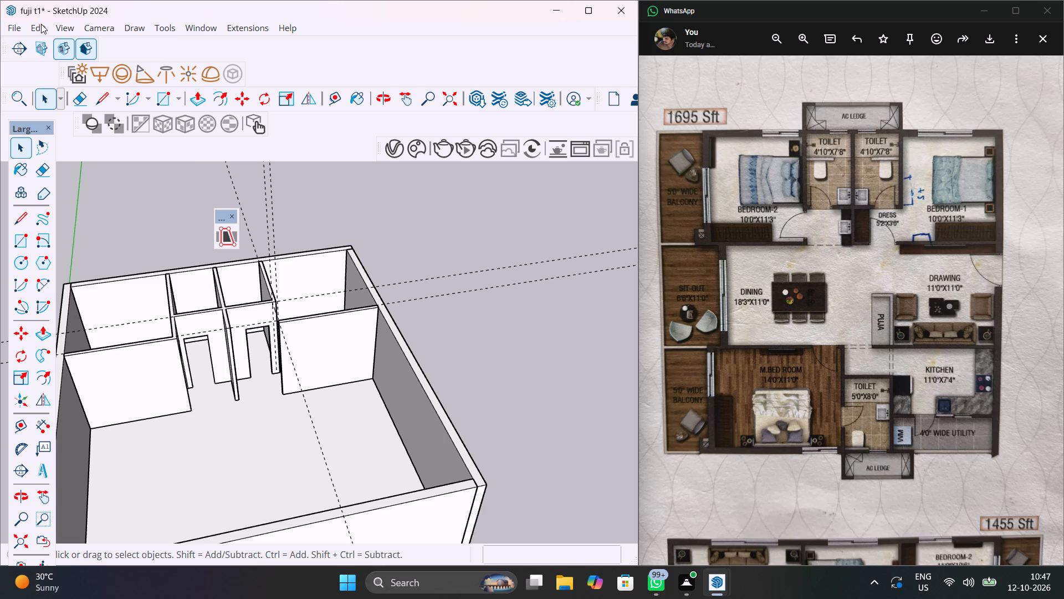
{"action": "left_click", "coordinate": [42, 27]}
{"action": "left_click", "coordinate": [113, 163]}
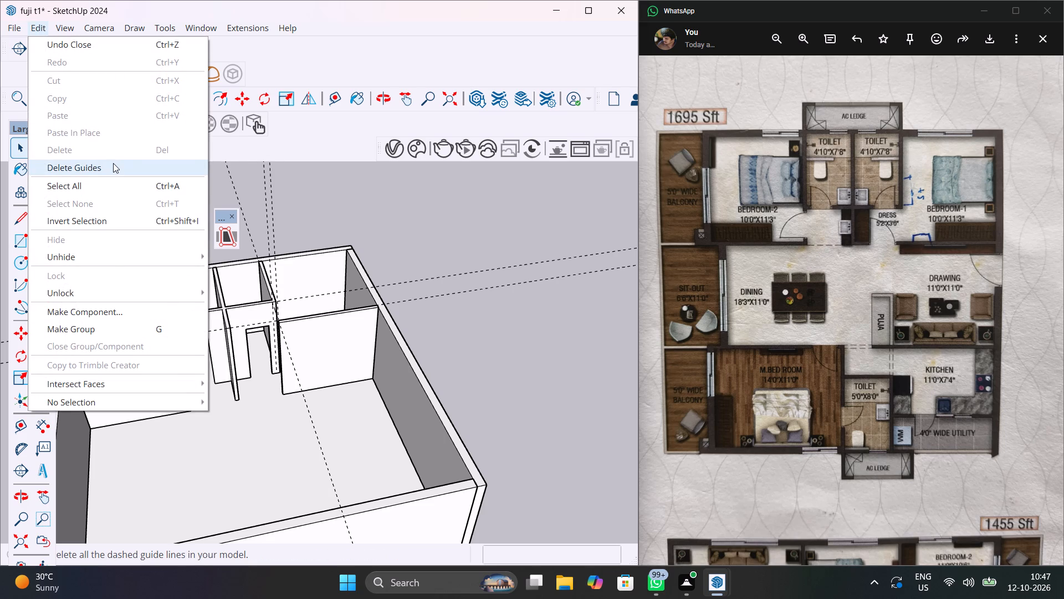
Dock the small floating toolbar alongside the main toolbars, clear of the drawing area.
{"action": "scroll", "coordinate": [255, 360], "scroll_direction": "up", "scroll_amount": 5}
{"action": "middle_click_drag", "start_coordinate": [324, 336], "coordinate": [479, 310]}
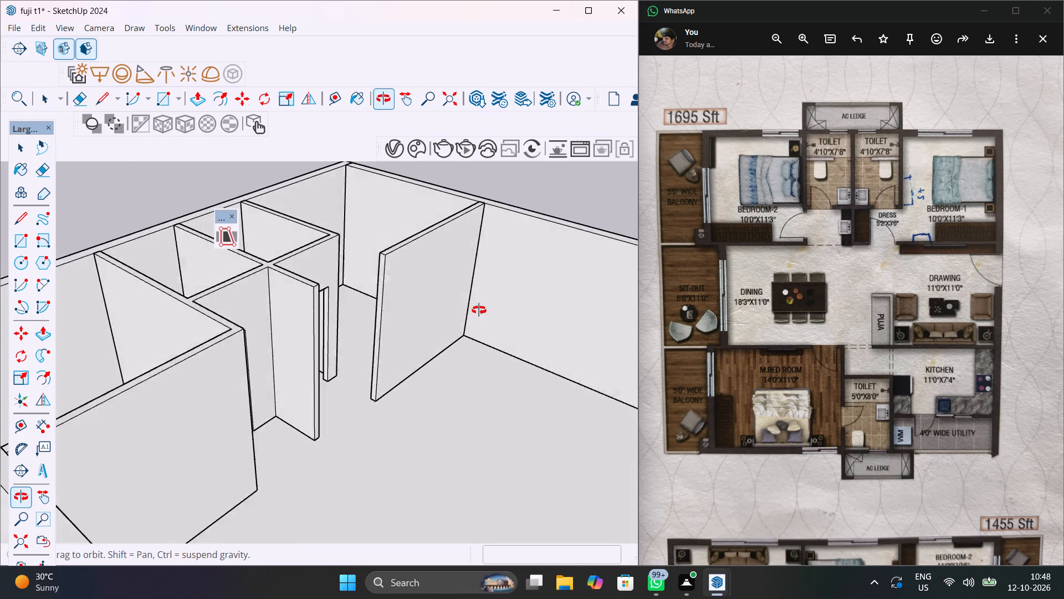
{"action": "middle_click_drag", "start_coordinate": [479, 310], "coordinate": [273, 306]}
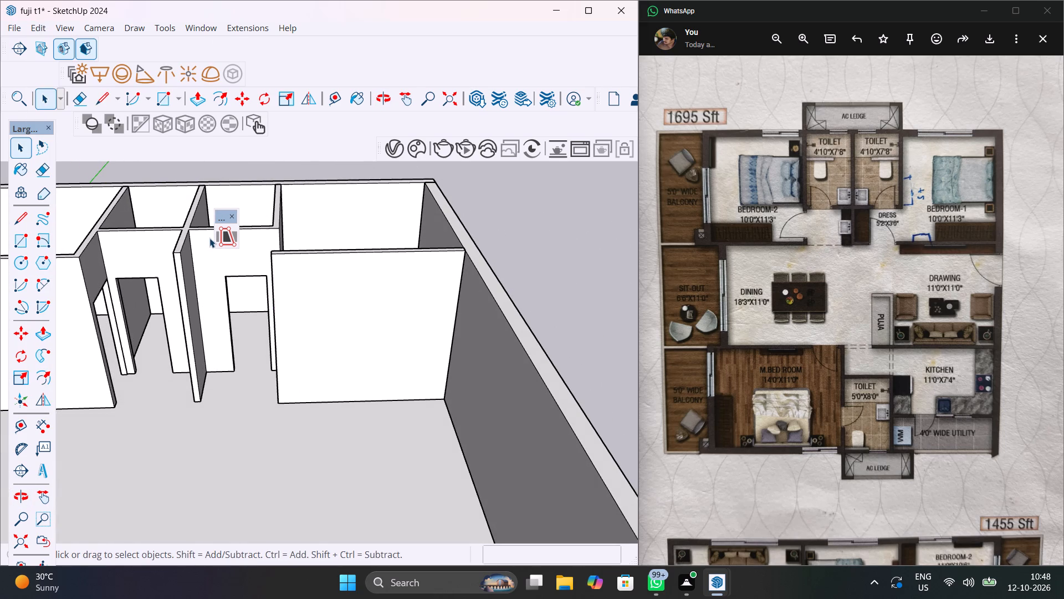
{"action": "left_click_drag", "start_coordinate": [220, 215], "coordinate": [320, 70]}
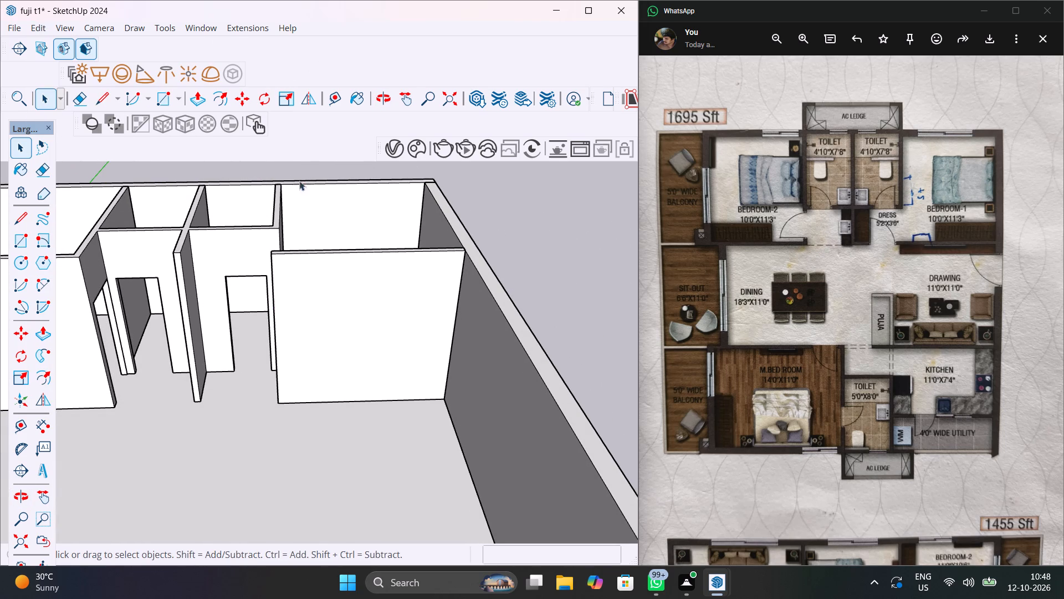
Place a guide on the floor 11' from the base of Bedroom 2's front wall, across the dining area.
{"action": "scroll", "coordinate": [231, 316], "scroll_direction": "down", "scroll_amount": 5}
{"action": "middle_click_drag", "start_coordinate": [235, 361], "coordinate": [305, 374]}
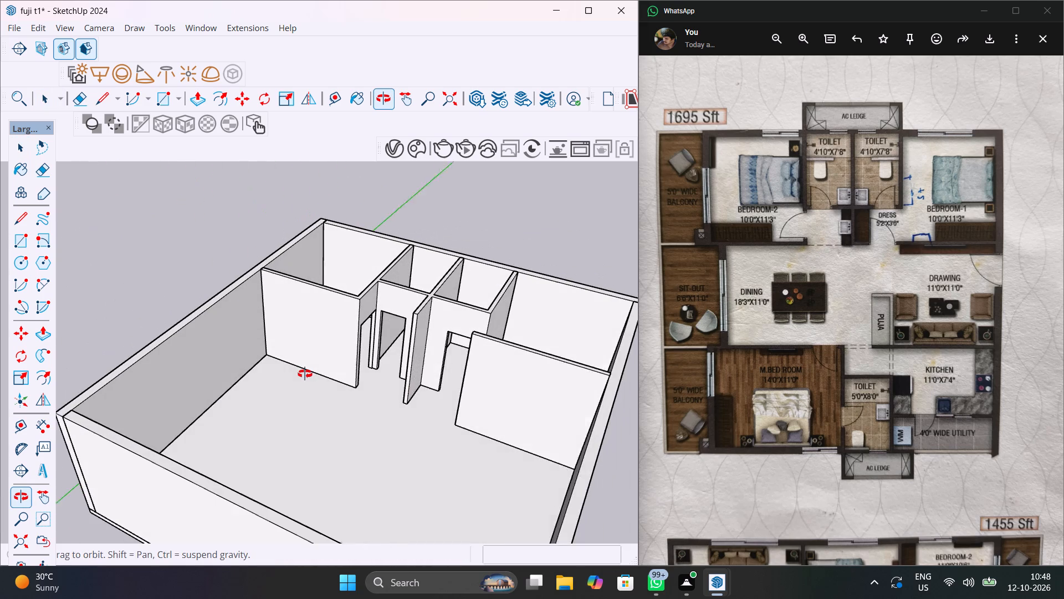
{"action": "middle_click_drag", "start_coordinate": [305, 374], "coordinate": [308, 329]}
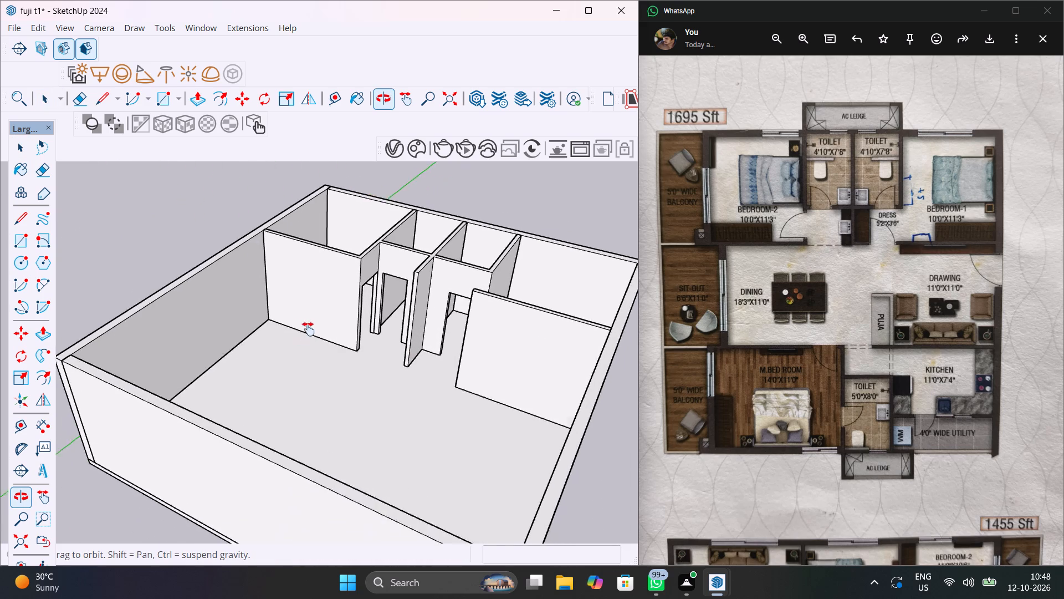
{"action": "middle_click_drag", "start_coordinate": [308, 329], "coordinate": [373, 390]}
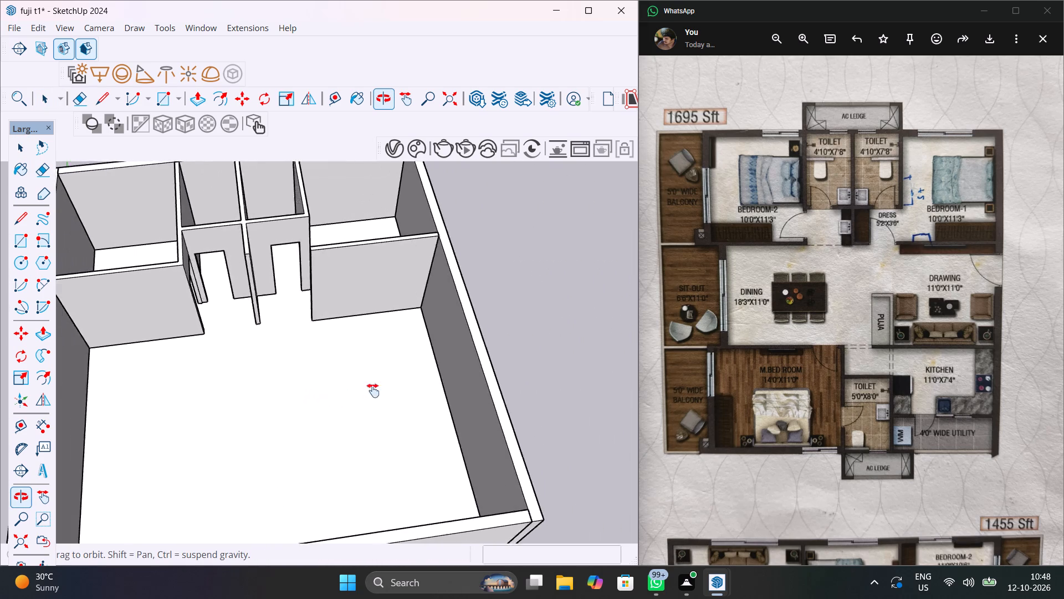
{"action": "middle_click_drag", "start_coordinate": [373, 390], "coordinate": [463, 383]}
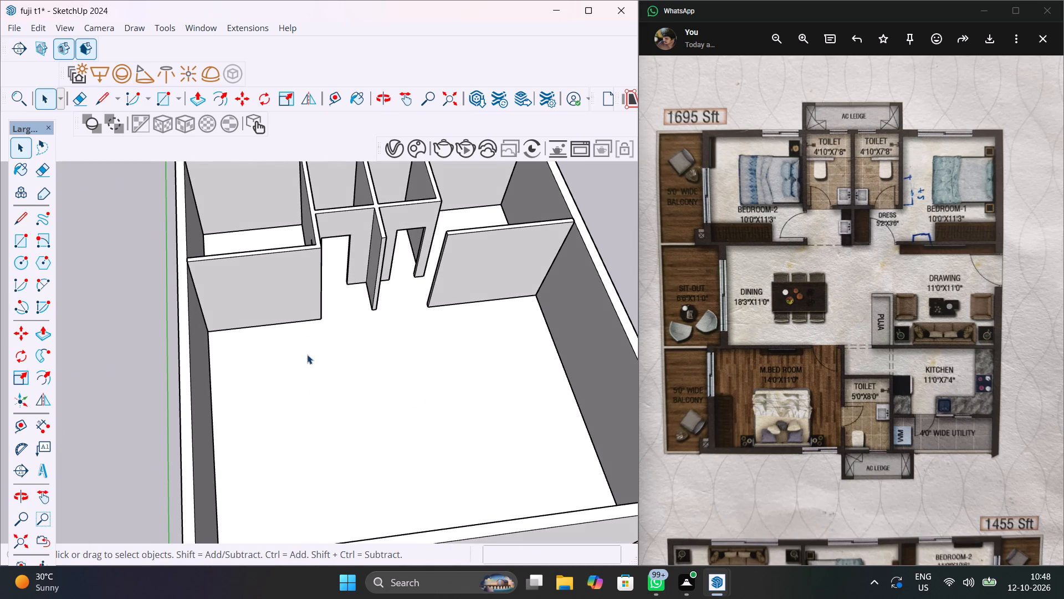
{"action": "key", "text": "t"}
{"action": "left_click", "coordinate": [277, 324]}
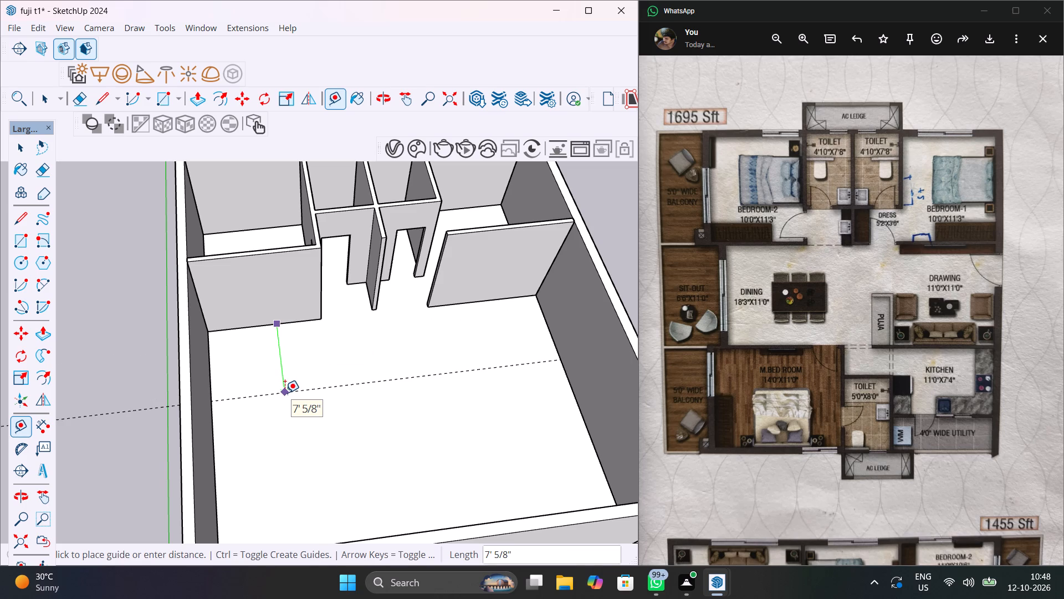
{"action": "type", "text": "11'"}
{"action": "key", "text": "Return"}
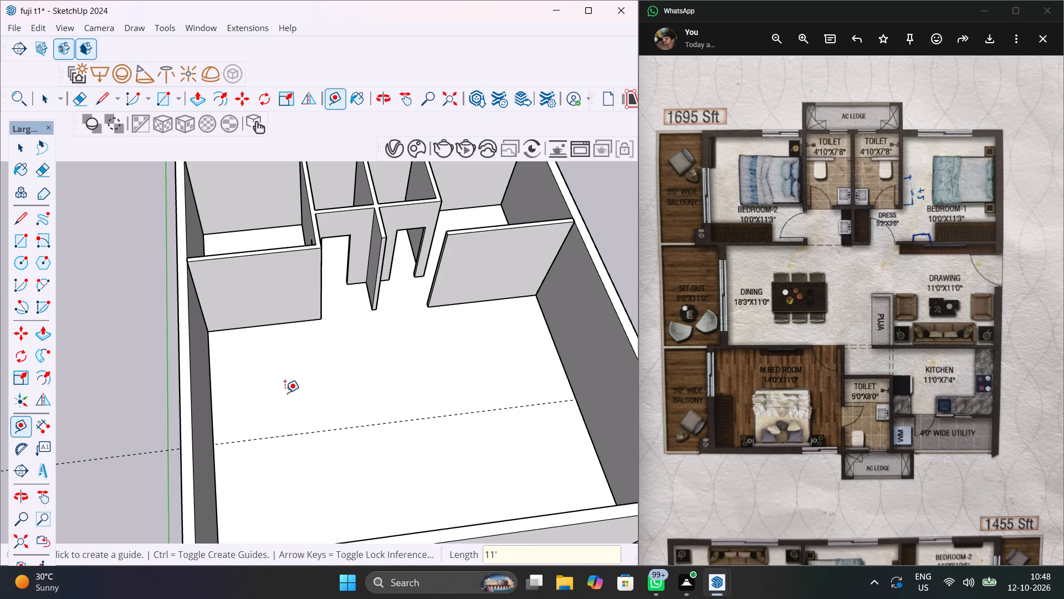
Place a second guide 4.5" beyond the dining guide, on the master bedroom side, to mark the wall thickness.
{"action": "left_click", "coordinate": [313, 432]}
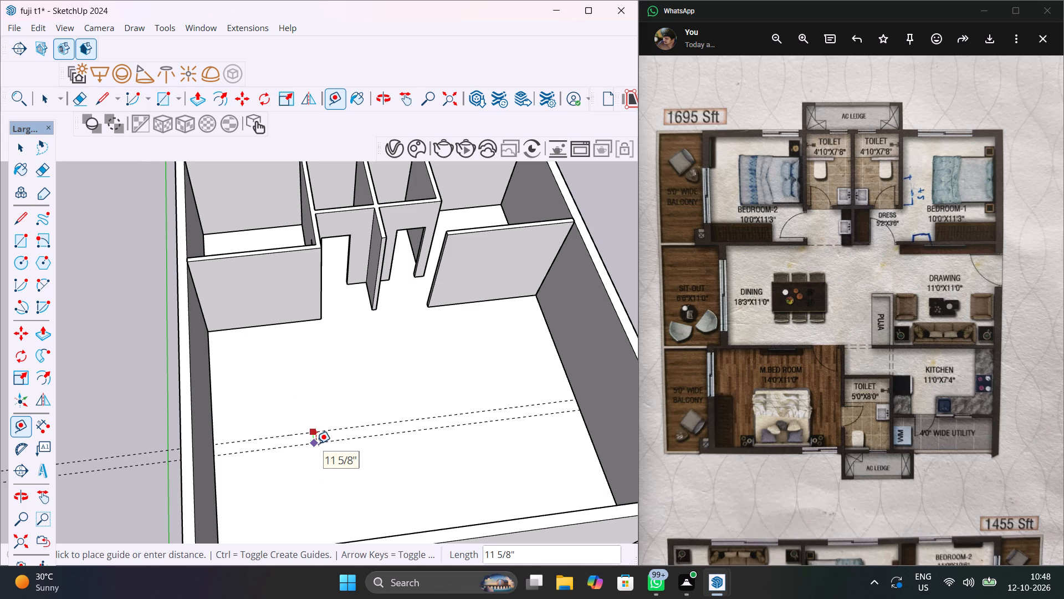
{"action": "type", "text": "4.5\""}
{"action": "key", "text": "Return"}
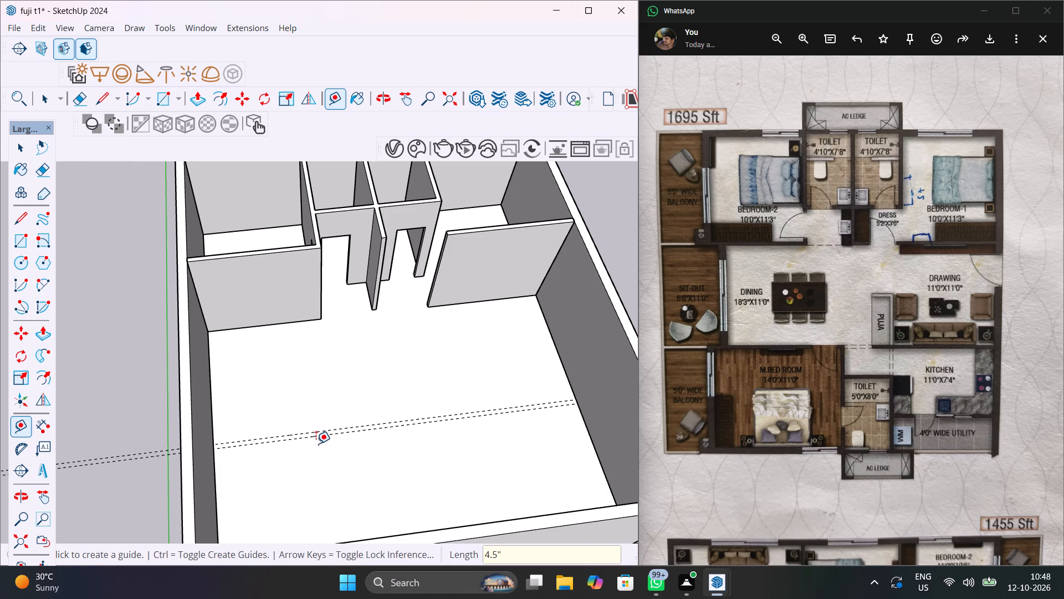
Measure the master bedroom's depth from the second dining wall guide to the opposite outer wall.
{"action": "scroll", "coordinate": [316, 444], "scroll_direction": "up", "scroll_amount": 5}
{"action": "middle_click_drag", "start_coordinate": [332, 467], "coordinate": [717, 537]}
{"action": "middle_click_drag", "start_coordinate": [468, 464], "coordinate": [348, 504], "text": "shift"}
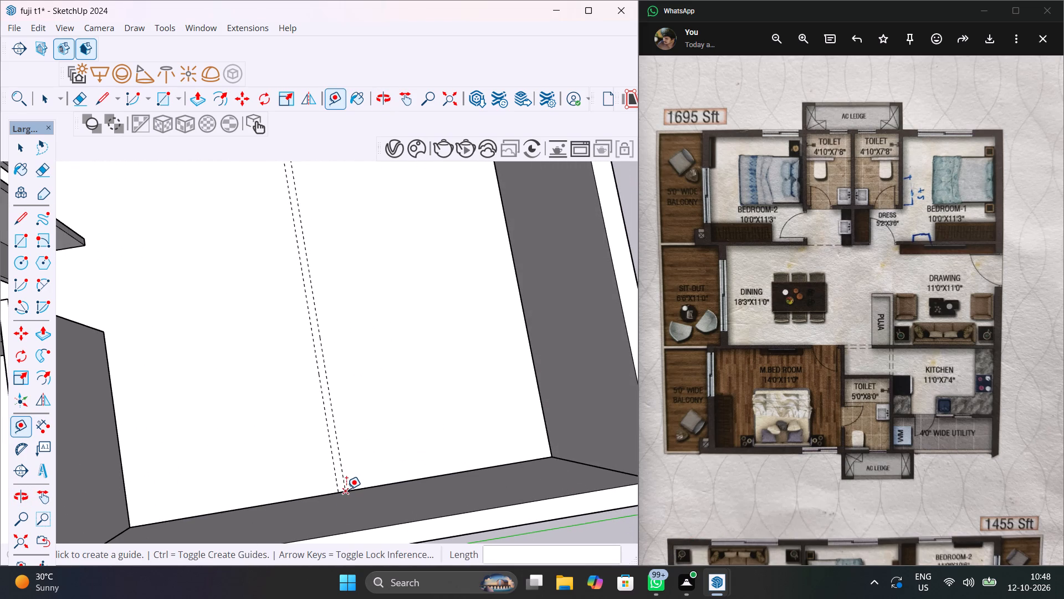
{"action": "left_click", "coordinate": [345, 479]}
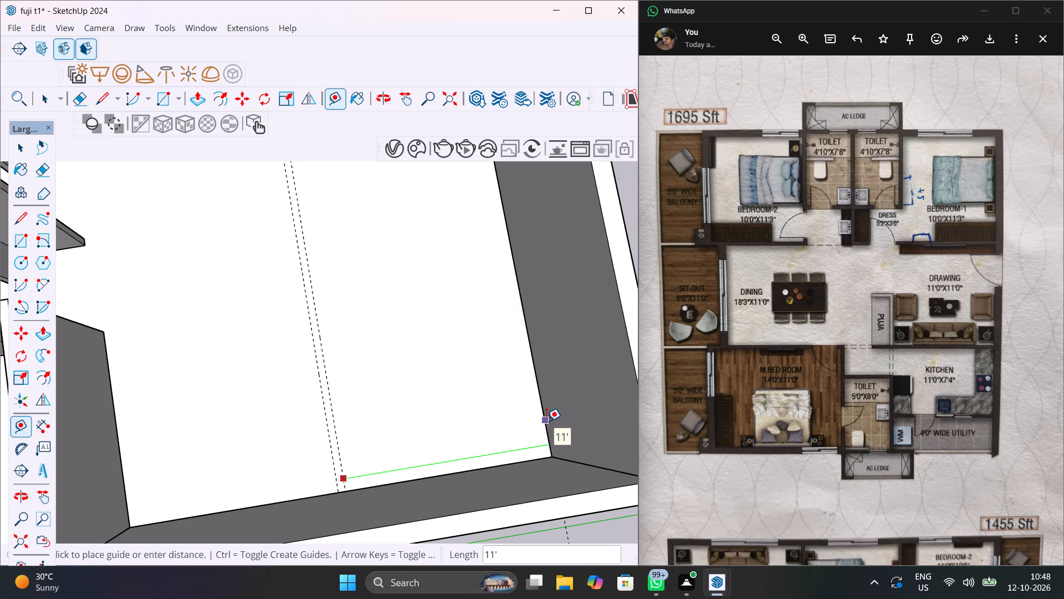
{"action": "key", "text": "Escape"}
Place a guide on the floor 14' from the balcony-side outer wall to mark the master bedroom's length.
{"action": "left_click", "coordinate": [468, 468]}
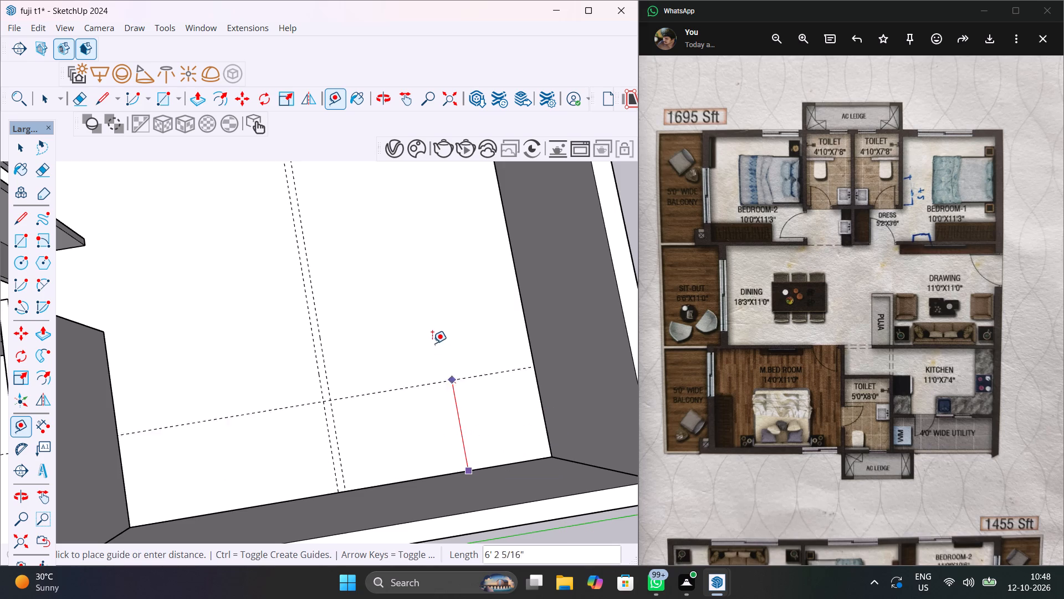
{"action": "scroll", "coordinate": [432, 343], "scroll_direction": "down", "scroll_amount": 7}
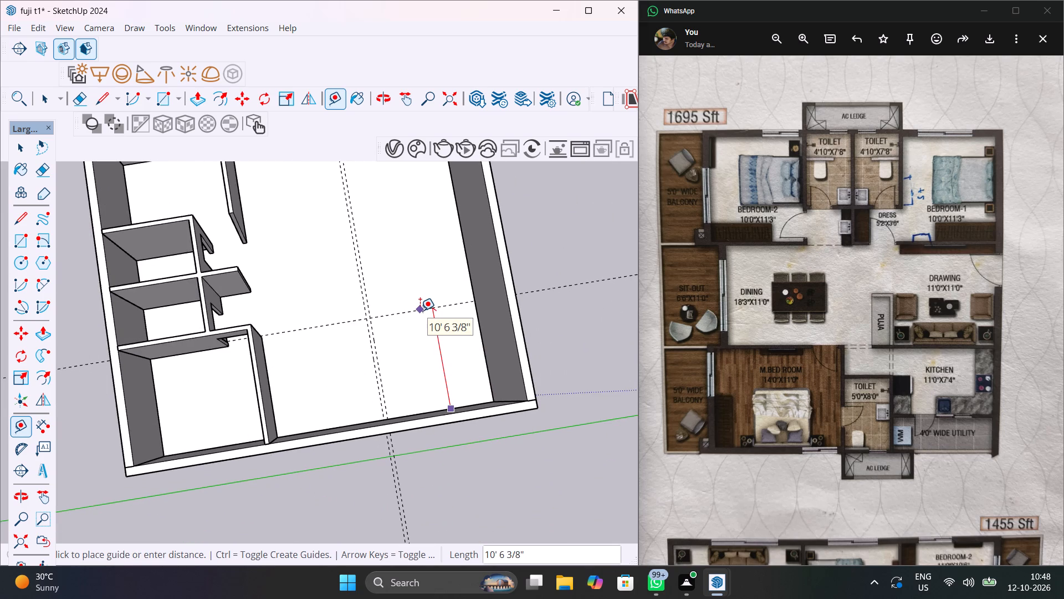
{"action": "type", "text": "14'"}
{"action": "key", "text": "Return"}
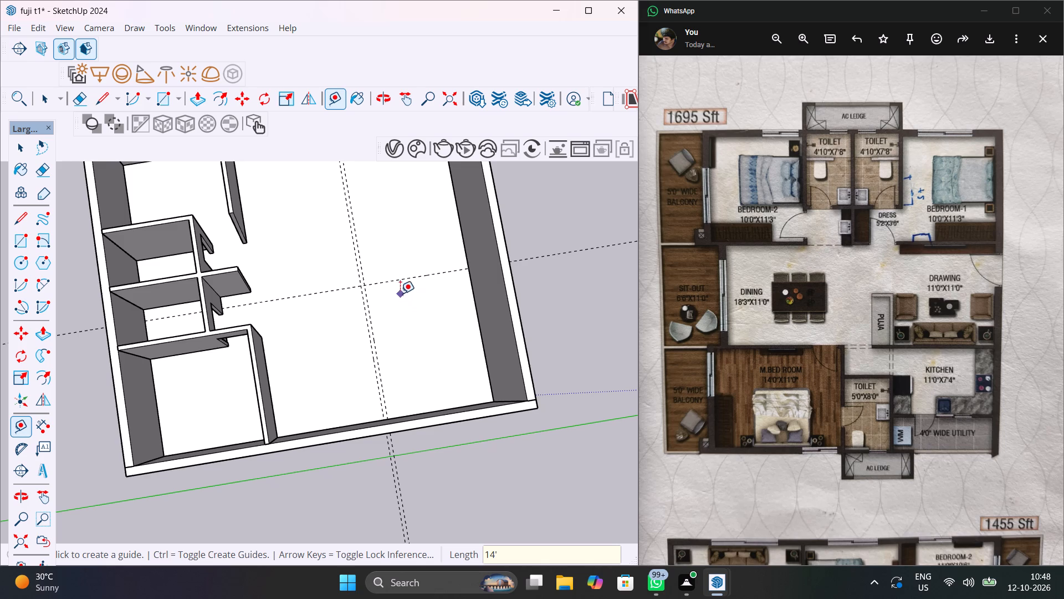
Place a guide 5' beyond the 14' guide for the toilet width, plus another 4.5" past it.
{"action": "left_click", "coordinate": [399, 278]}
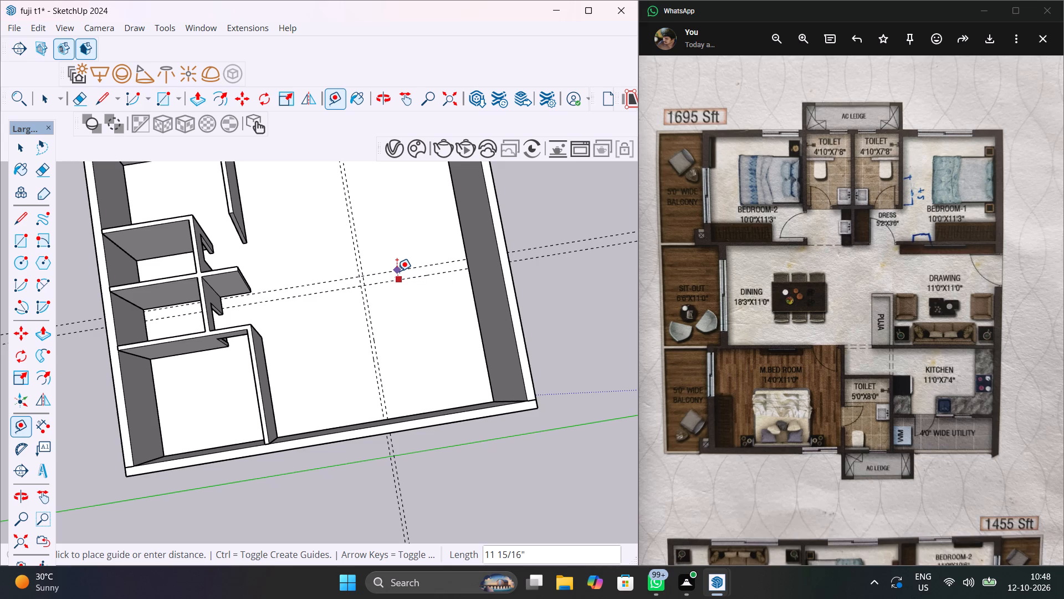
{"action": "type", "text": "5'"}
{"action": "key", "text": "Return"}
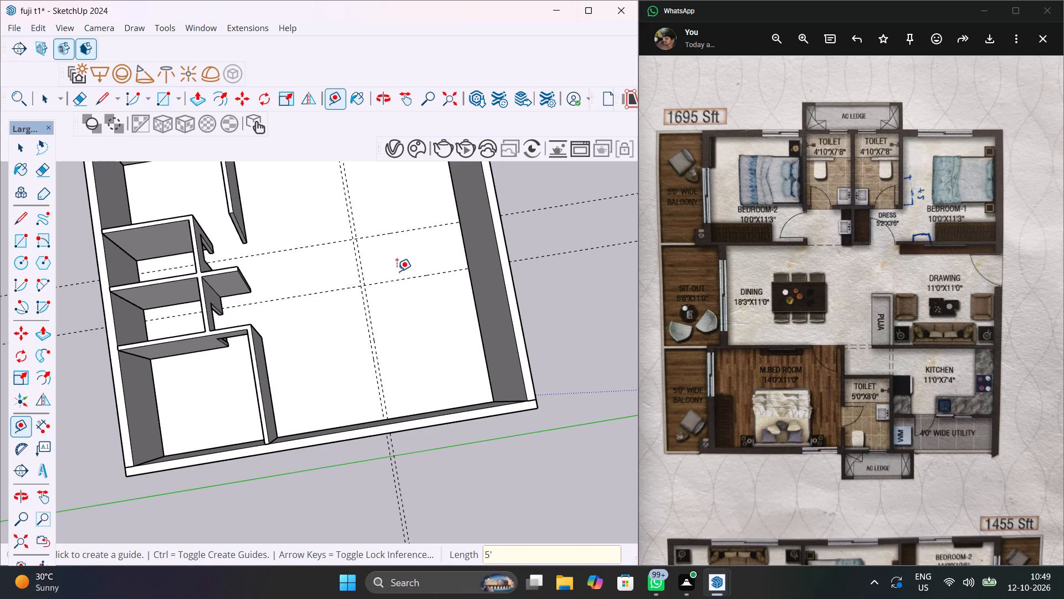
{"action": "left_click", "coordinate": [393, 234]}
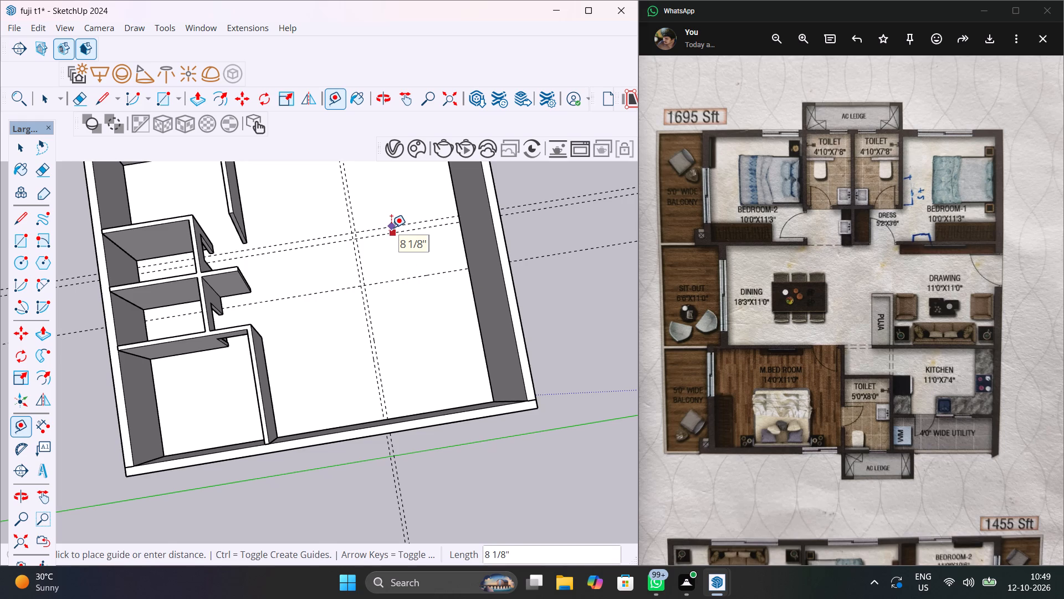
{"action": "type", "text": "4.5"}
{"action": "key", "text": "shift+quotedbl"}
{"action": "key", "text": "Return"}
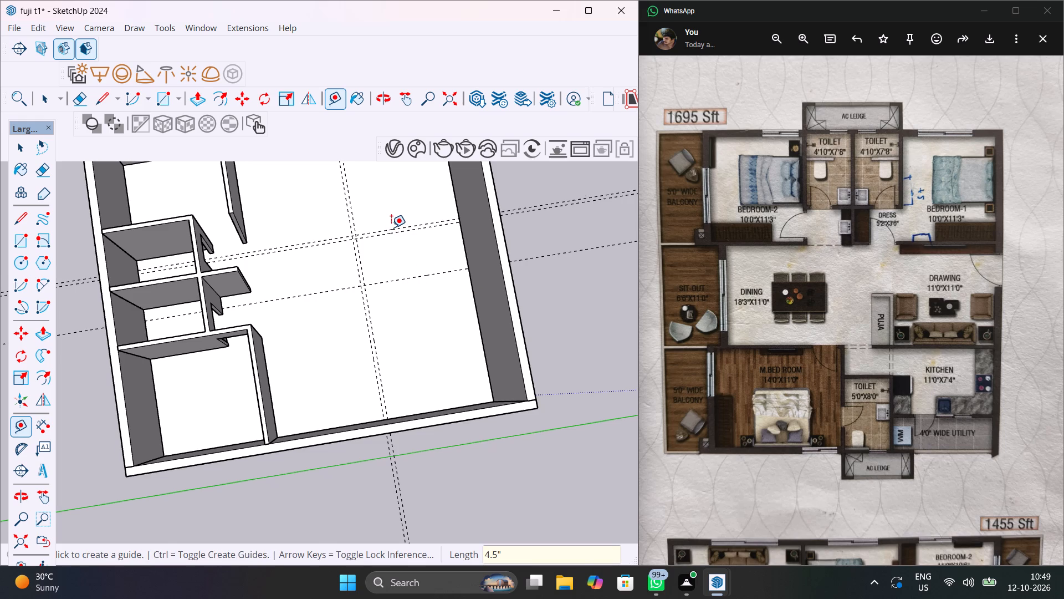
Measure the remaining floor distance from the outermost toilet guide to the kitchen-side outer wall.
{"action": "middle_click_drag", "start_coordinate": [391, 227], "coordinate": [393, 384], "text": "shift"}
{"action": "scroll", "coordinate": [398, 381], "scroll_direction": "up", "scroll_amount": 7}
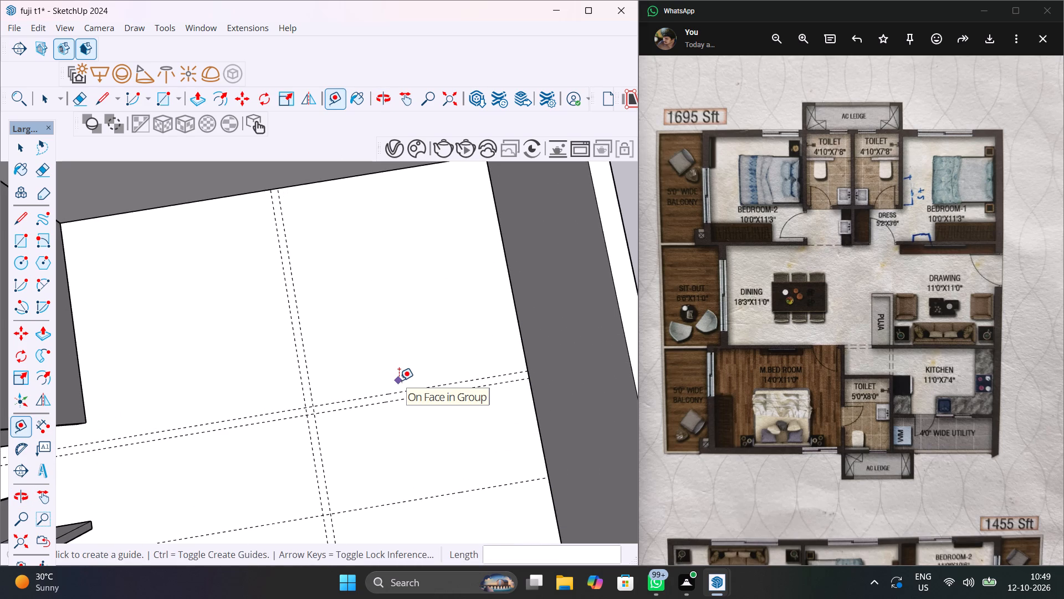
{"action": "left_click", "coordinate": [524, 369]}
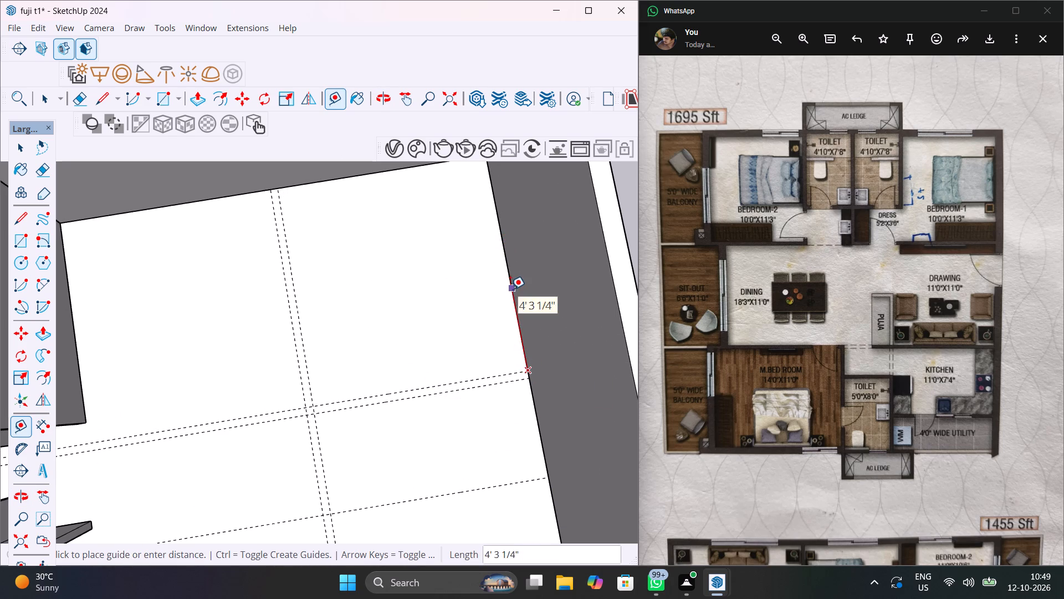
{"action": "key", "text": "Escape"}
{"action": "left_click", "coordinate": [513, 370]}
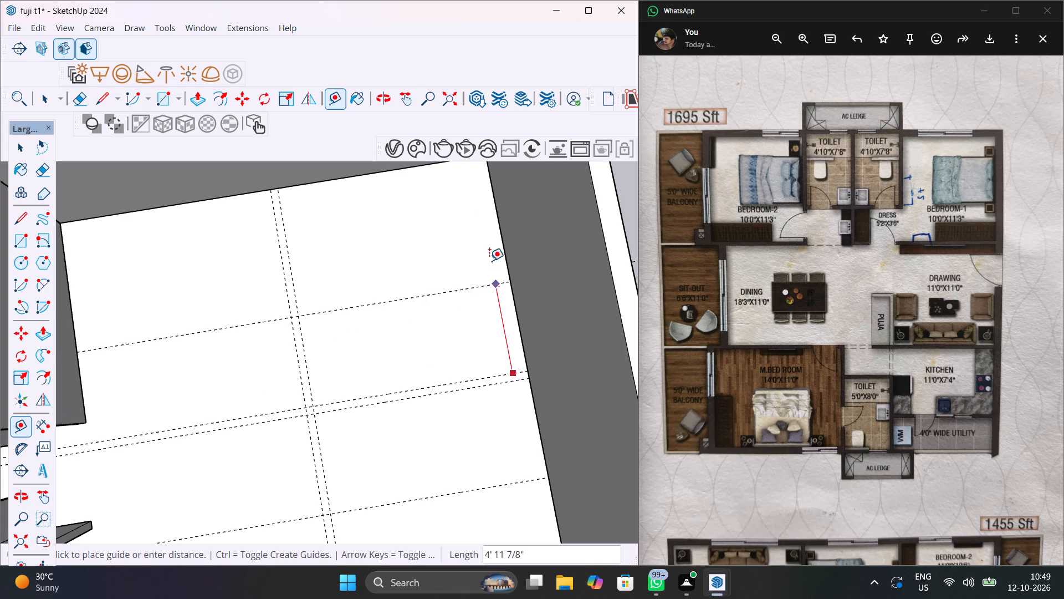
{"action": "middle_click_drag", "start_coordinate": [426, 169], "coordinate": [431, 244], "text": "shift"}
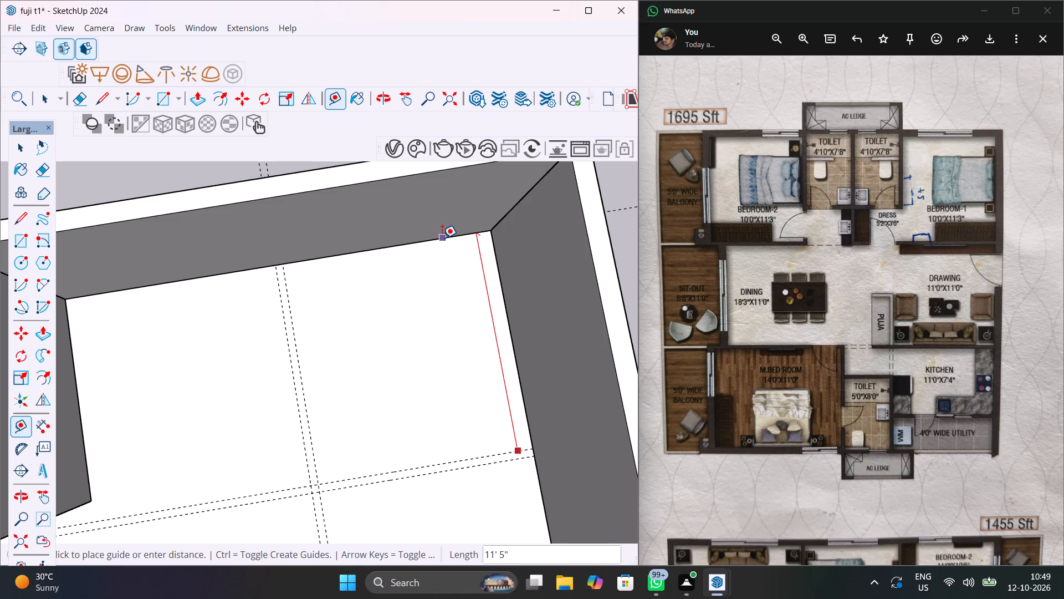
{"action": "key", "text": "Escape"}
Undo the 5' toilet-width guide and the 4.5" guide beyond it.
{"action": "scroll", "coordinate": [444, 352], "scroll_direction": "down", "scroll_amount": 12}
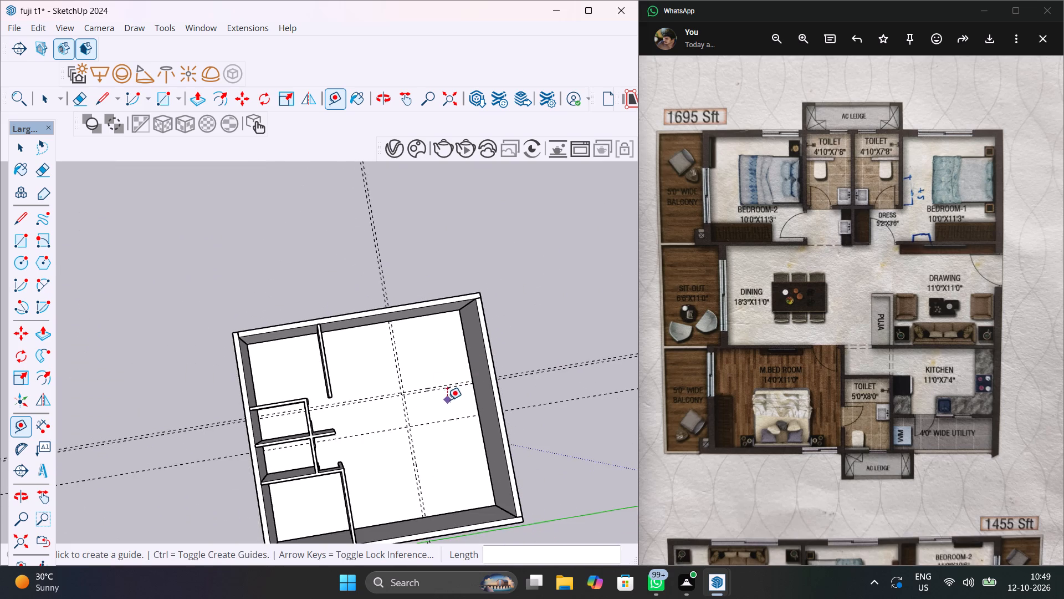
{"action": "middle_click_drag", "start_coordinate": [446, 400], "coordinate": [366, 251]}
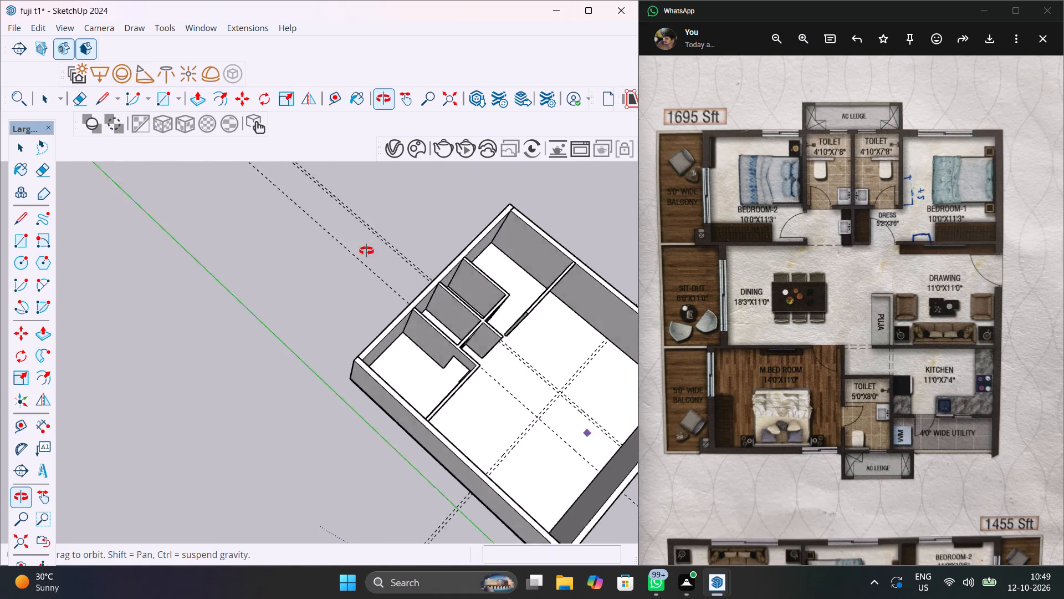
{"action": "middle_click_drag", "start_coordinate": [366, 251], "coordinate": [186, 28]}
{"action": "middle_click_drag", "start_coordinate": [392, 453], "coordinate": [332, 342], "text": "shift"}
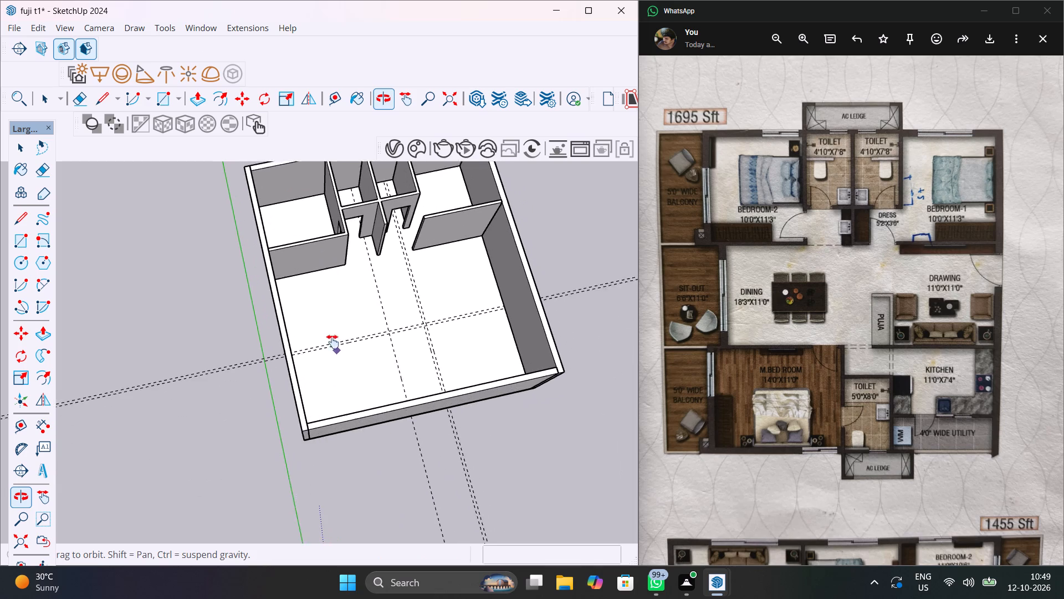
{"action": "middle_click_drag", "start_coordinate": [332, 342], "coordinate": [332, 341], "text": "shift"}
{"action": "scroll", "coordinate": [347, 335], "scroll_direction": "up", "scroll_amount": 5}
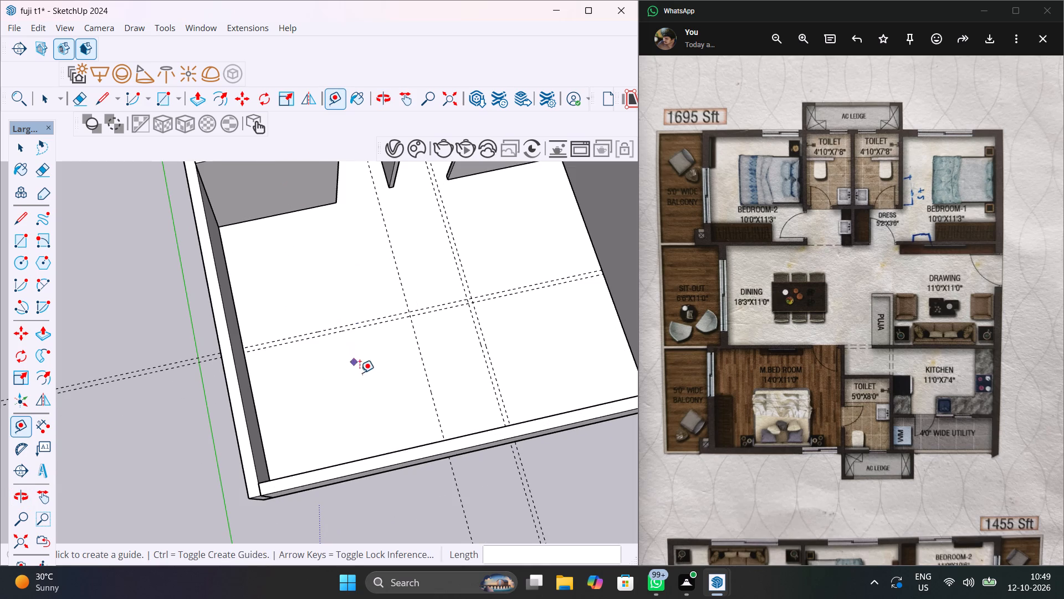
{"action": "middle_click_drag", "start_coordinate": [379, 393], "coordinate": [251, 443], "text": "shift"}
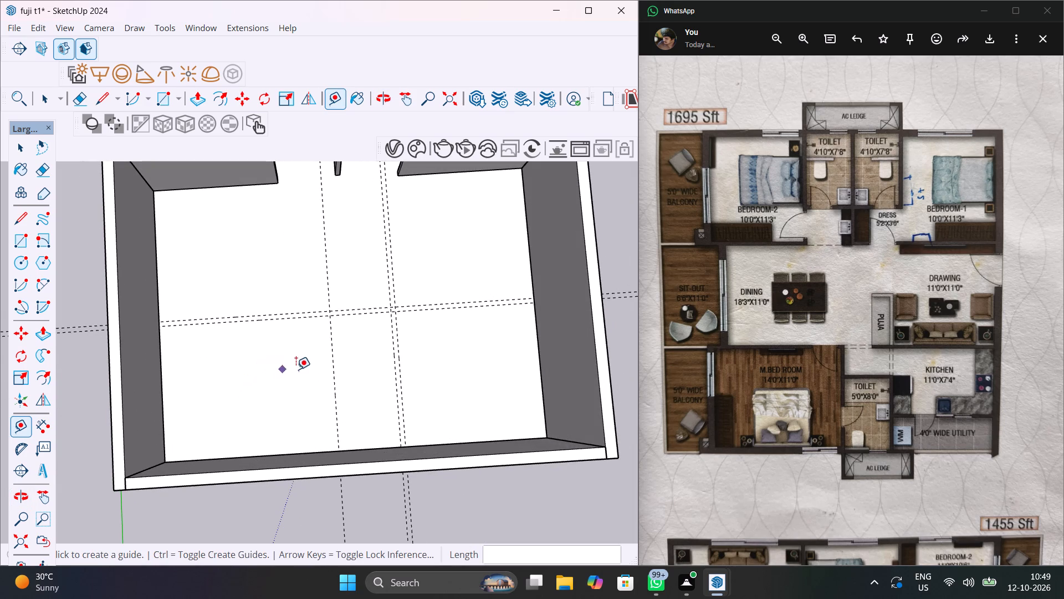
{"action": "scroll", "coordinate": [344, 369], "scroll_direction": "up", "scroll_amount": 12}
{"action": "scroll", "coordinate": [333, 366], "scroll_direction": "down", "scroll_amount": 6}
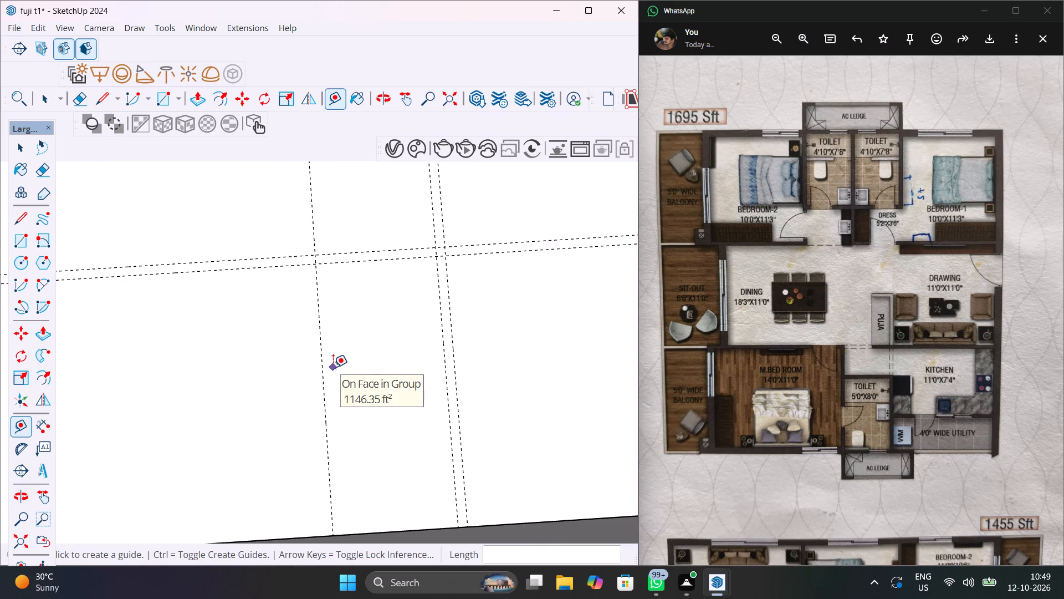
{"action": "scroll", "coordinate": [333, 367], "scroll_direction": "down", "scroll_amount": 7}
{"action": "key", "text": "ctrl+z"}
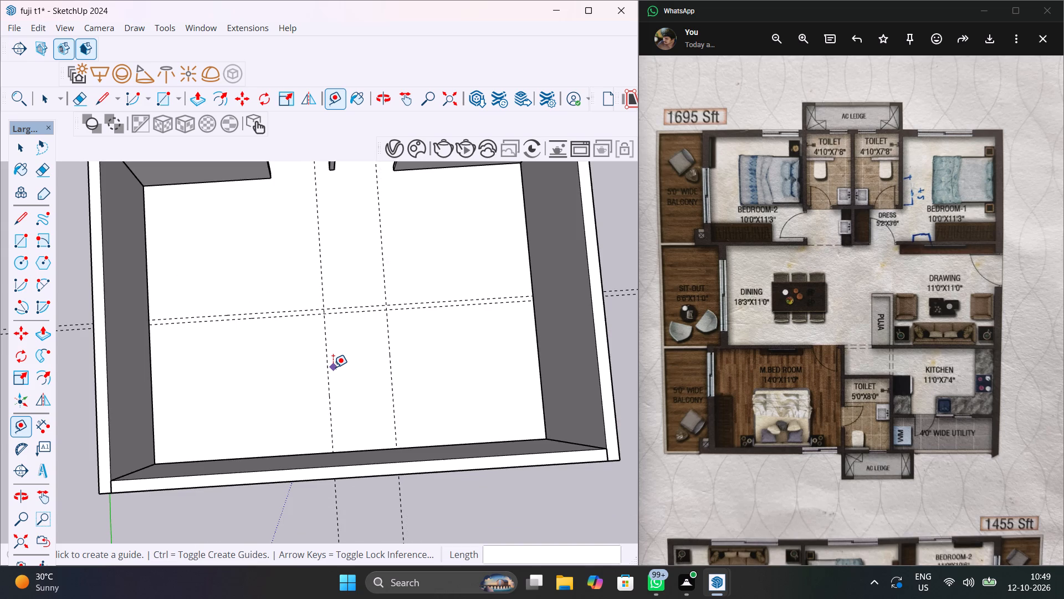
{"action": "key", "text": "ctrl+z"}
Place a guide 4.5" beyond the 14' guide, on the toilet side, to mark the master bedroom wall thickness.
{"action": "left_click", "coordinate": [329, 358]}
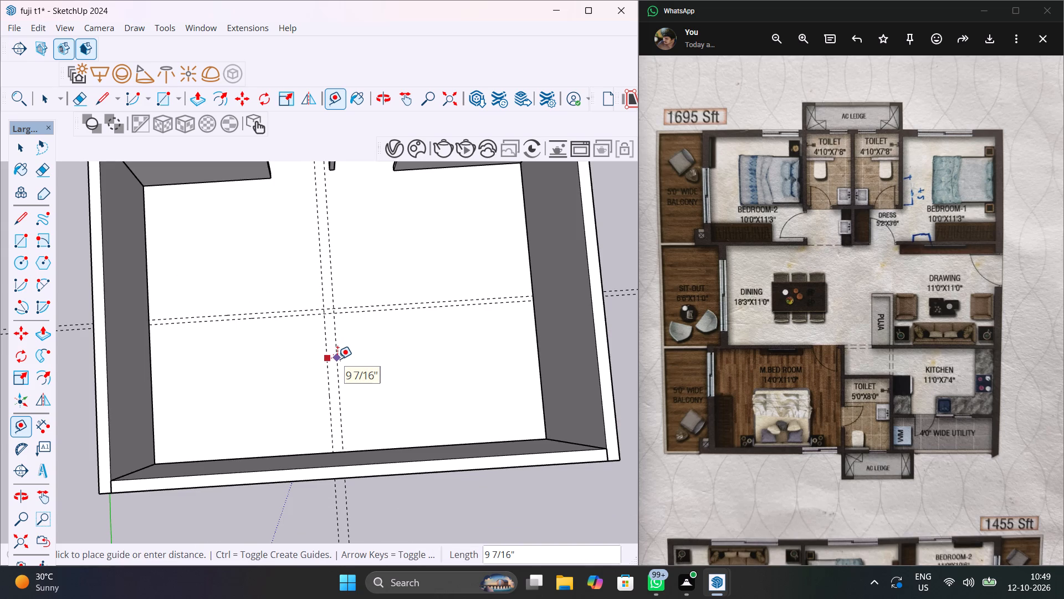
{"action": "key", "text": "4"}
{"action": "type", "text": ".5\""}
{"action": "key", "text": "Return"}
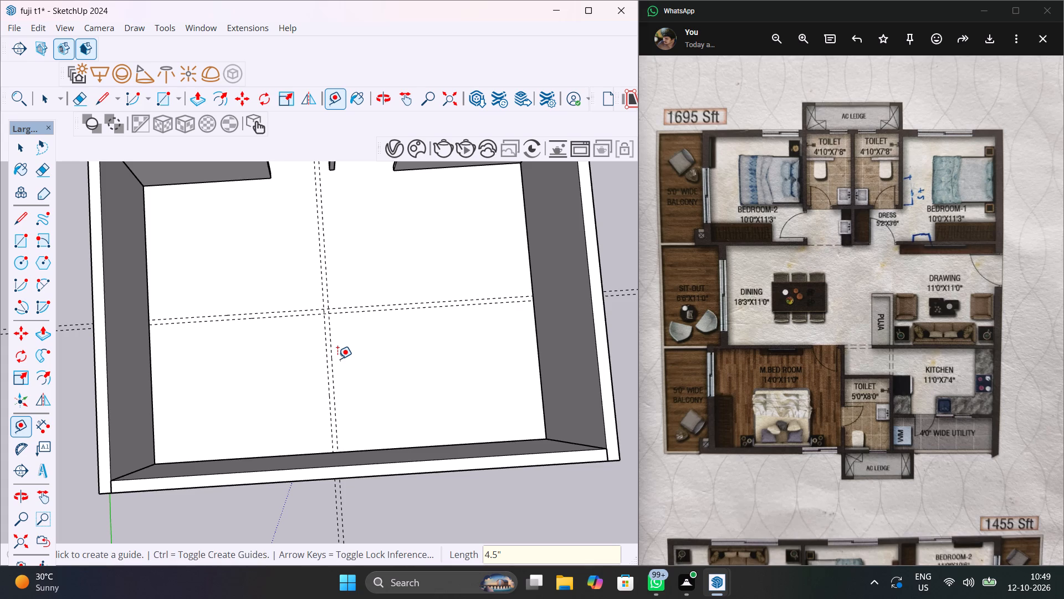
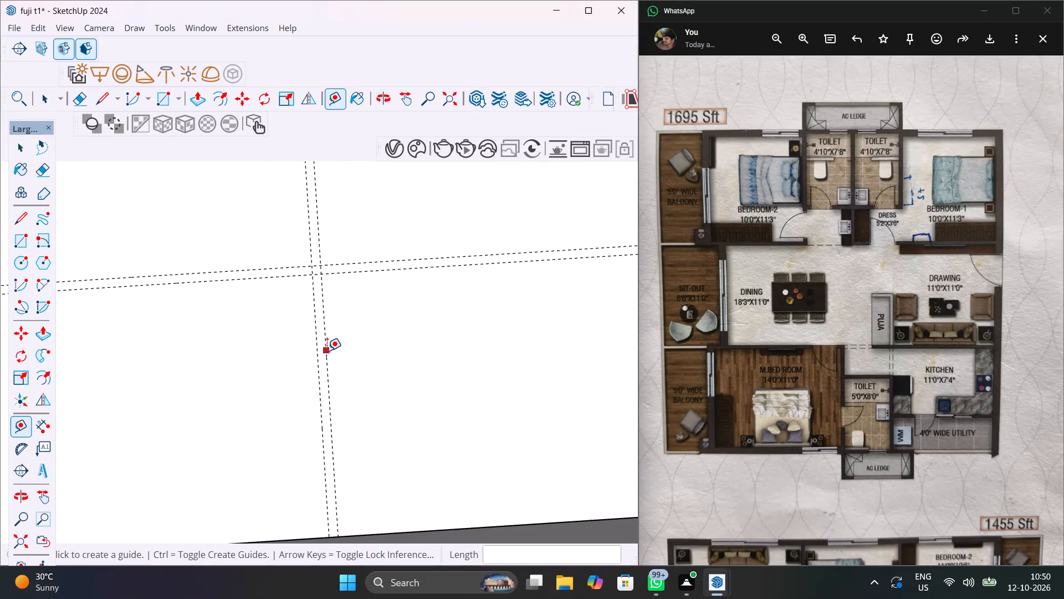
Place a guide 5' beyond the outer master bedroom wall guide for the toilet width, plus another 4.5" past it.
{"action": "left_click", "coordinate": [327, 351]}
{"action": "scroll", "coordinate": [351, 349], "scroll_direction": "down", "scroll_amount": 5}
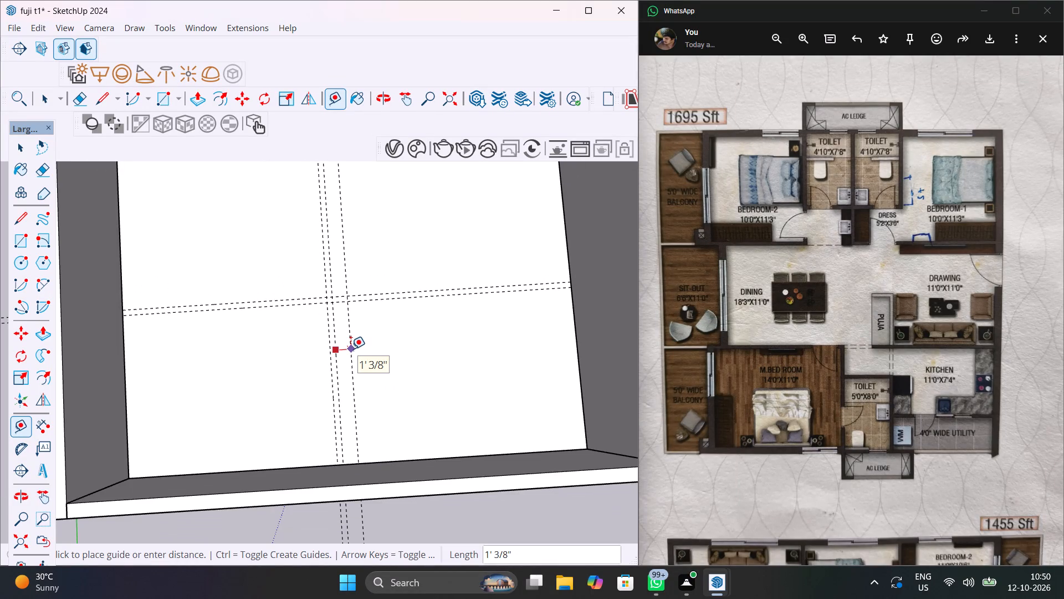
{"action": "type", "text": "5'"}
{"action": "key", "text": "Return"}
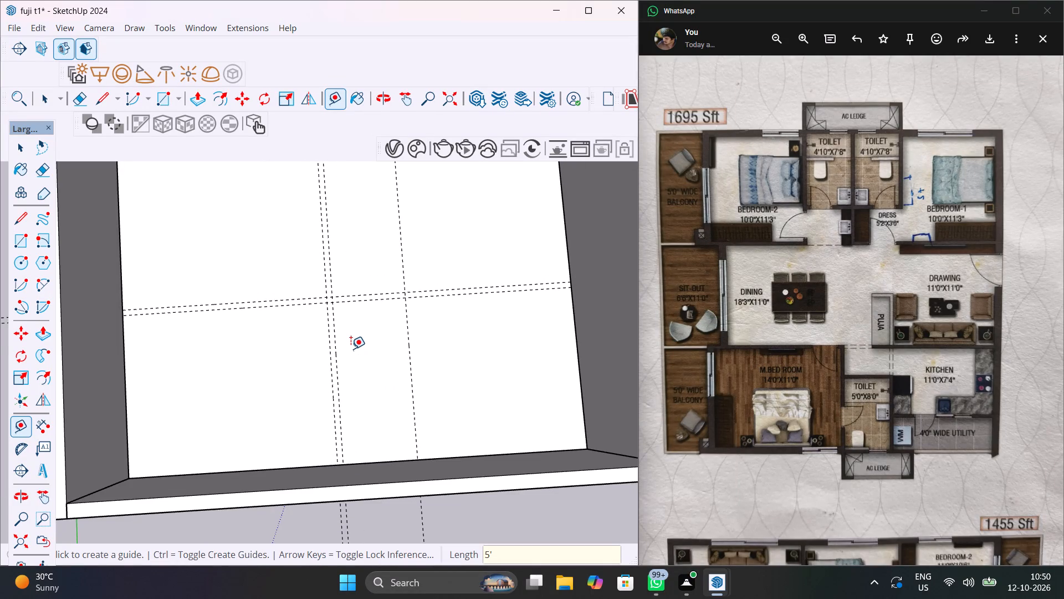
{"action": "scroll", "coordinate": [354, 349], "scroll_direction": "down", "scroll_amount": 8}
{"action": "left_click", "coordinate": [377, 346]}
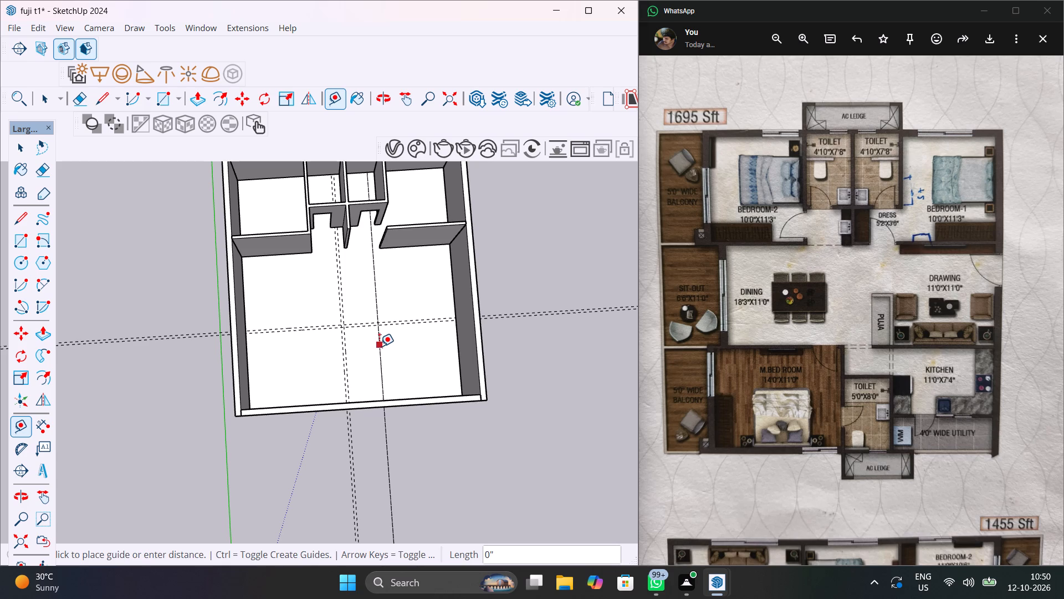
{"action": "scroll", "coordinate": [386, 346], "scroll_direction": "up", "scroll_amount": 4}
{"action": "type", "text": "4.5\""}
{"action": "key", "text": "Return"}
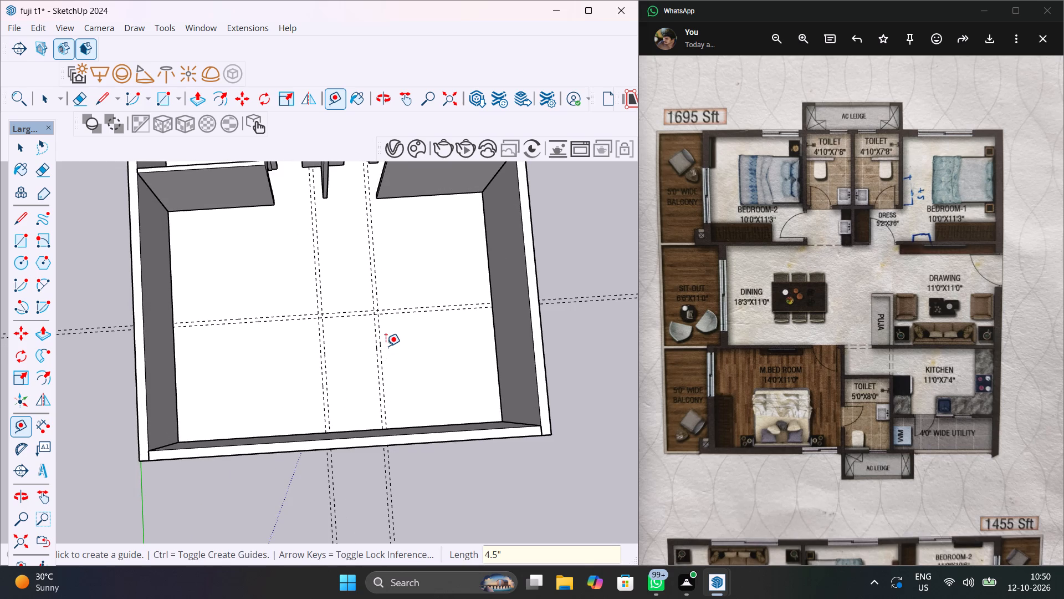
Measure the remaining floor distance from the toilet wall guides to the kitchen-side outer wall.
{"action": "scroll", "coordinate": [394, 348], "scroll_direction": "up", "scroll_amount": 4}
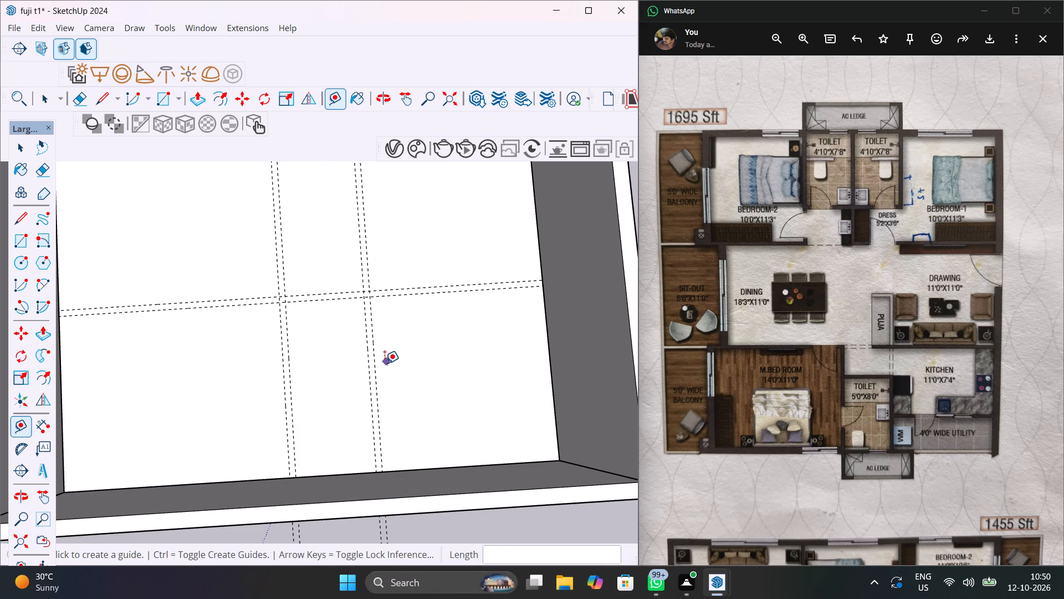
{"action": "left_click", "coordinate": [375, 372]}
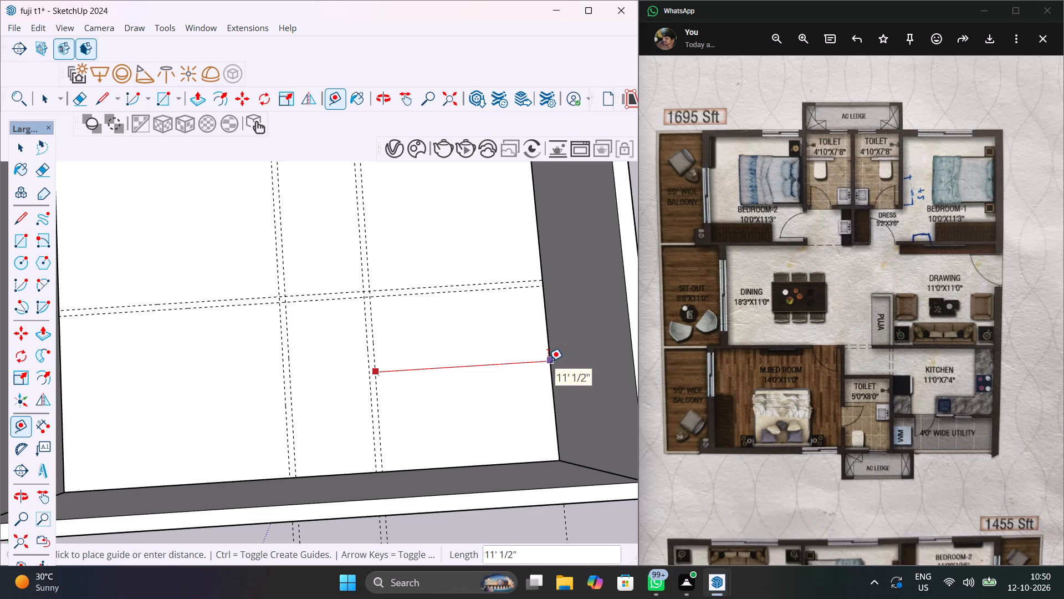
{"action": "key", "text": "Escape"}
Draw a 14' 4.5" by 4.5" rectangle between the guides for the master bedroom wall facing the dining area.
{"action": "scroll", "coordinate": [493, 390], "scroll_direction": "down", "scroll_amount": 6}
{"action": "scroll", "coordinate": [315, 407], "scroll_direction": "up", "scroll_amount": 6}
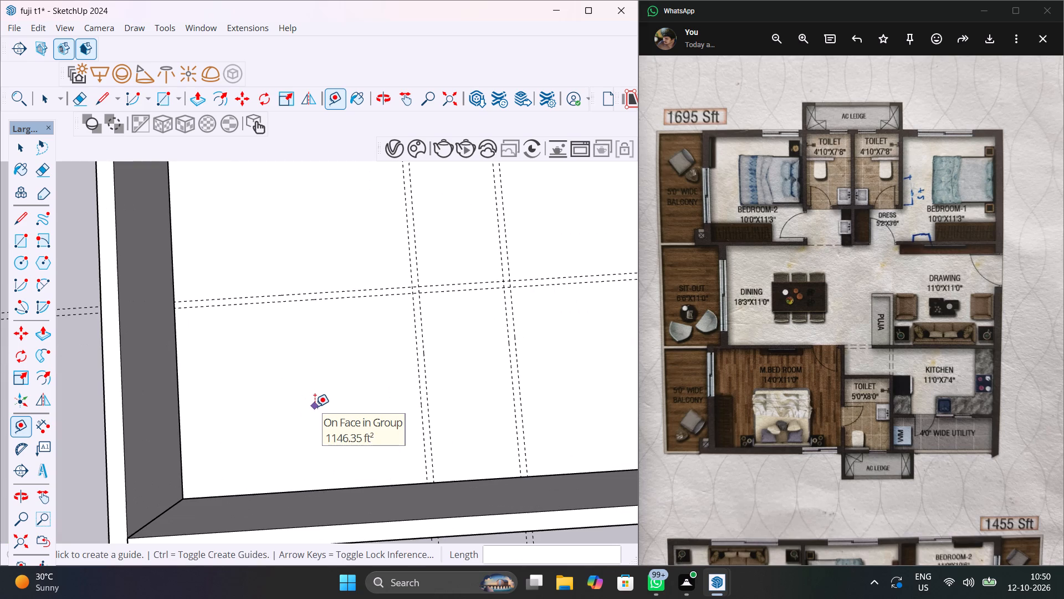
{"action": "key", "text": "space"}
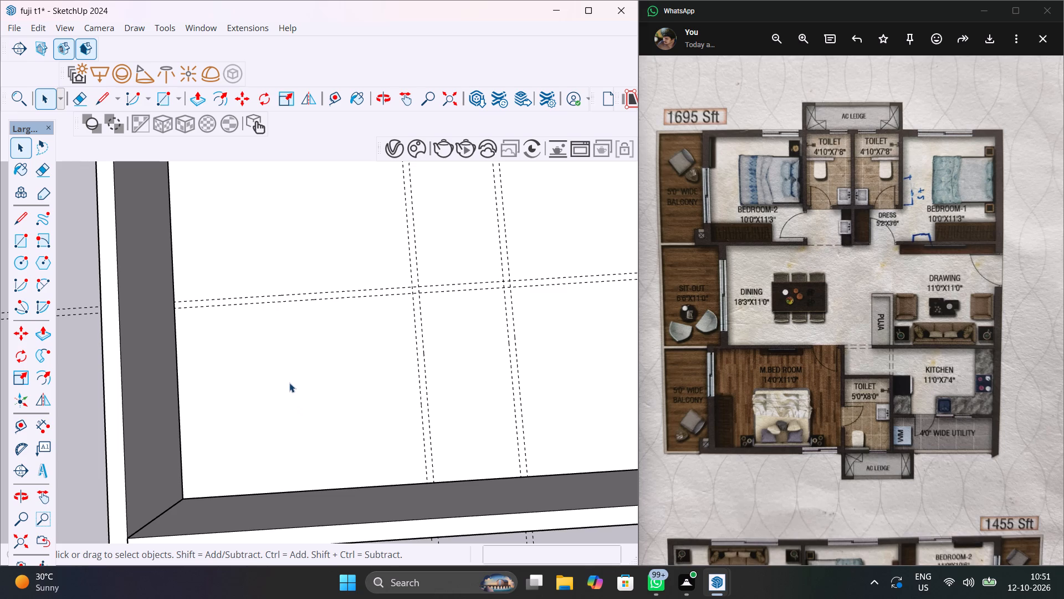
{"action": "key", "text": "r"}
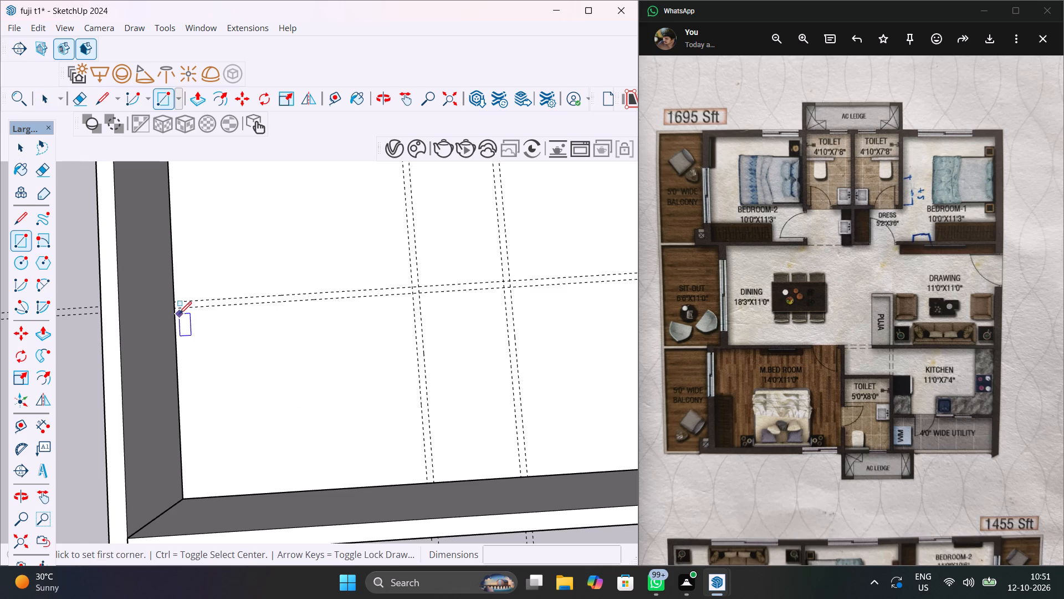
{"action": "left_click", "coordinate": [178, 311]}
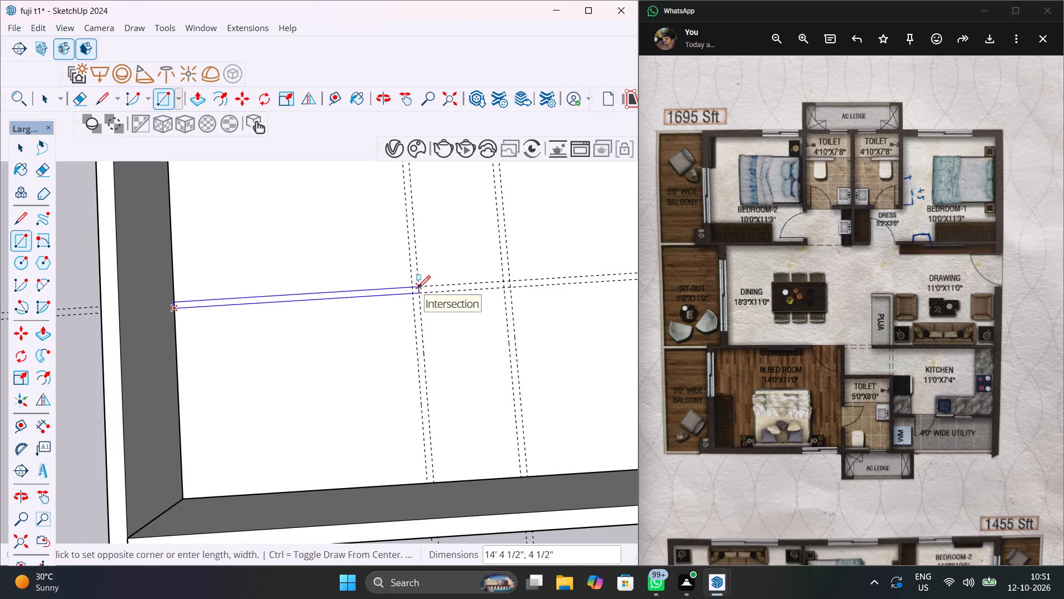
{"action": "left_click", "coordinate": [418, 288]}
Draw a 4.5" by 11' rectangle from that wall's inner corner to the outer wall, between master bedroom and toilet.
{"action": "scroll", "coordinate": [412, 295], "scroll_direction": "up", "scroll_amount": 5}
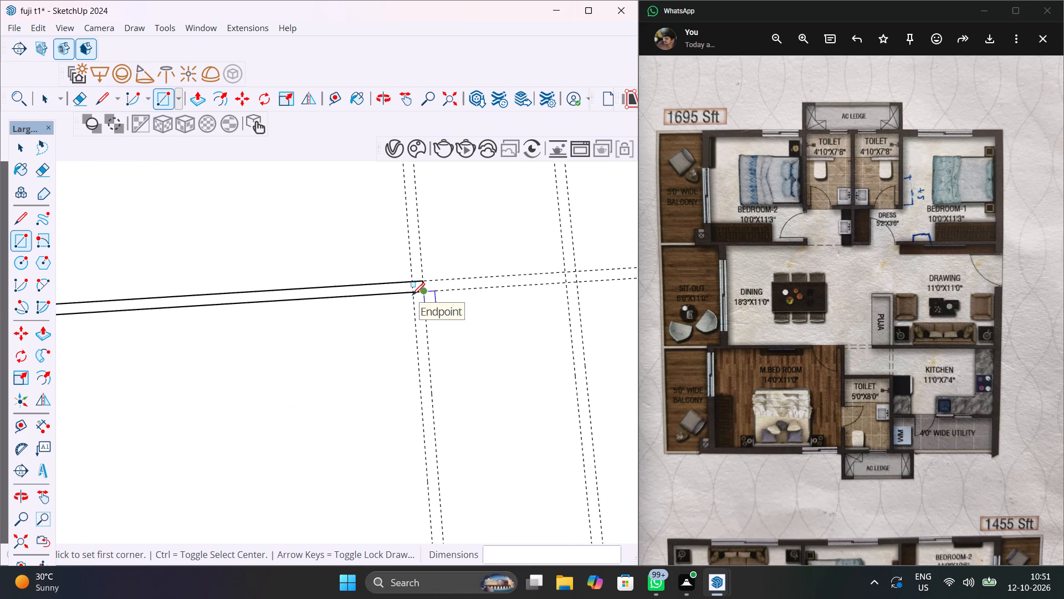
{"action": "scroll", "coordinate": [412, 295], "scroll_direction": "up", "scroll_amount": 4}
{"action": "left_click", "coordinate": [414, 294]}
{"action": "scroll", "coordinate": [430, 353], "scroll_direction": "down", "scroll_amount": 6}
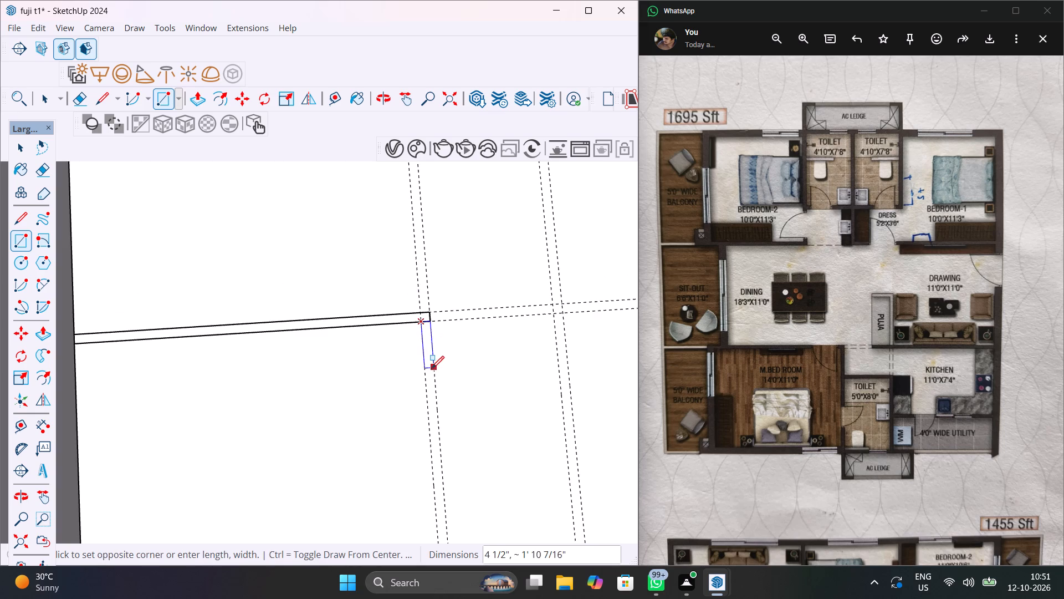
{"action": "middle_click_drag", "start_coordinate": [436, 501], "coordinate": [436, 263]}
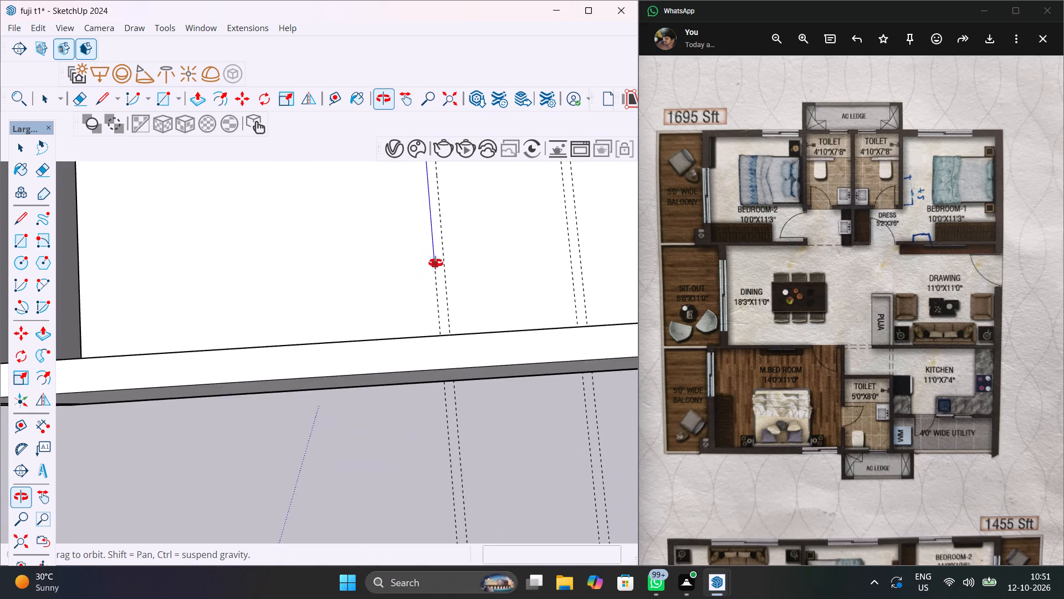
{"action": "middle_click_drag", "start_coordinate": [436, 263], "coordinate": [473, 350]}
{"action": "left_click", "coordinate": [451, 367]}
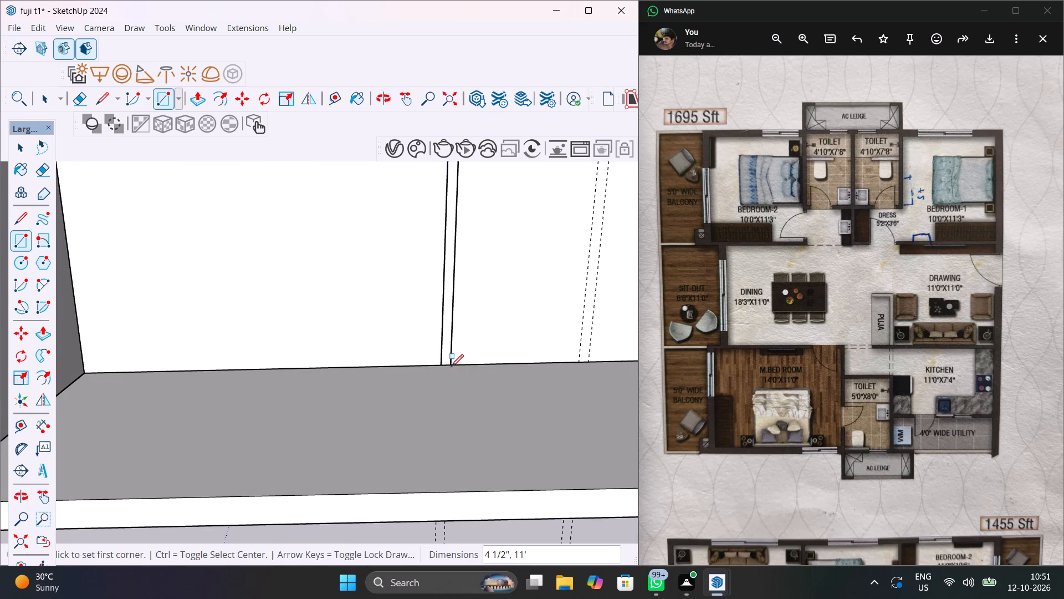
Place a guide 8' inside the outer wall for the toilet length, plus another 4.5" past it.
{"action": "scroll", "coordinate": [475, 364], "scroll_direction": "down", "scroll_amount": 8}
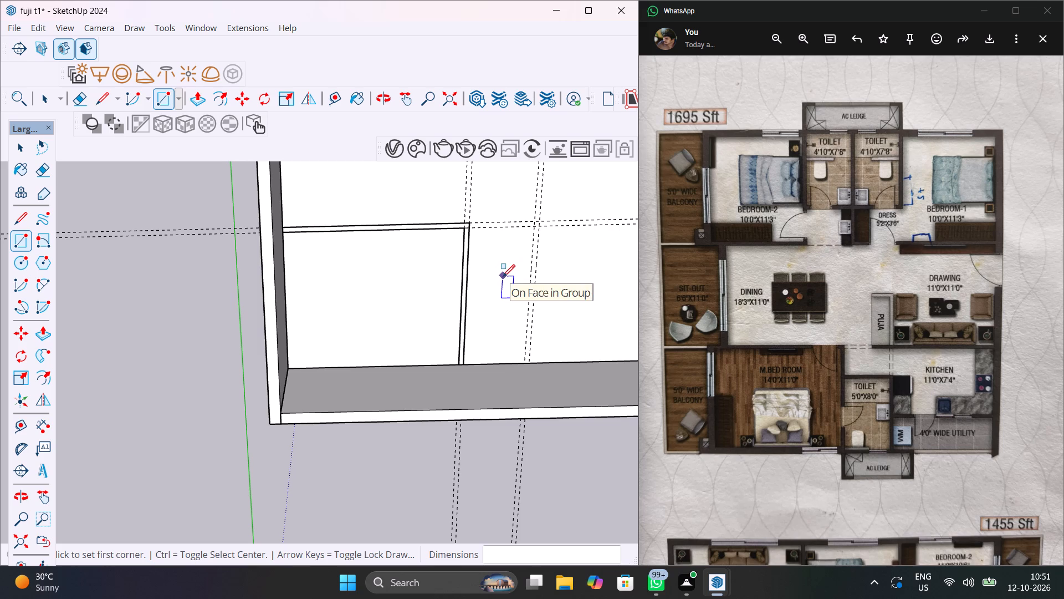
{"action": "scroll", "coordinate": [509, 298], "scroll_direction": "up", "scroll_amount": 5}
{"action": "key", "text": "space"}
{"action": "key", "text": "t"}
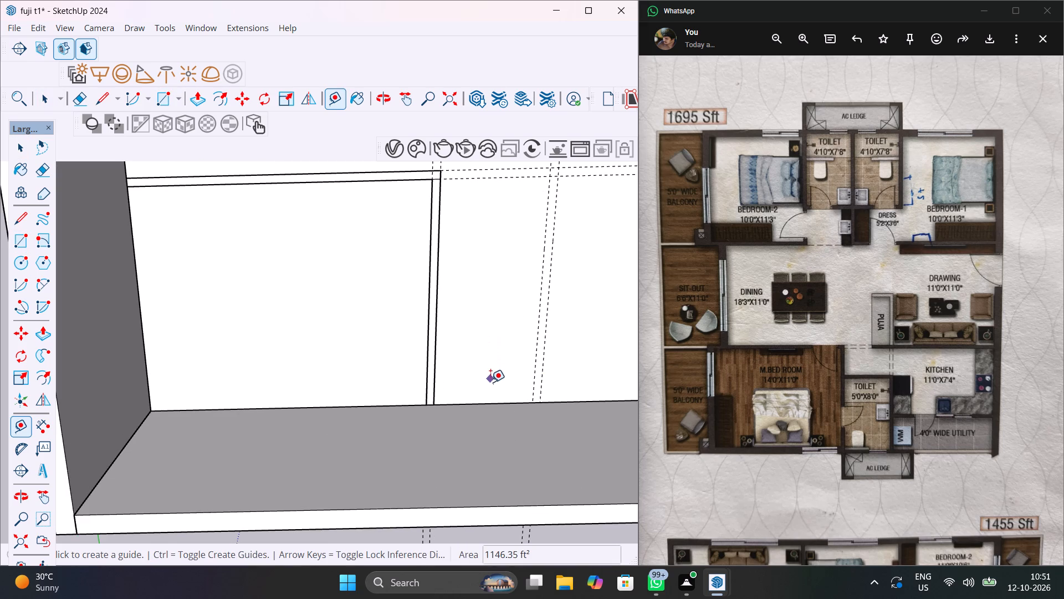
{"action": "left_click", "coordinate": [491, 402]}
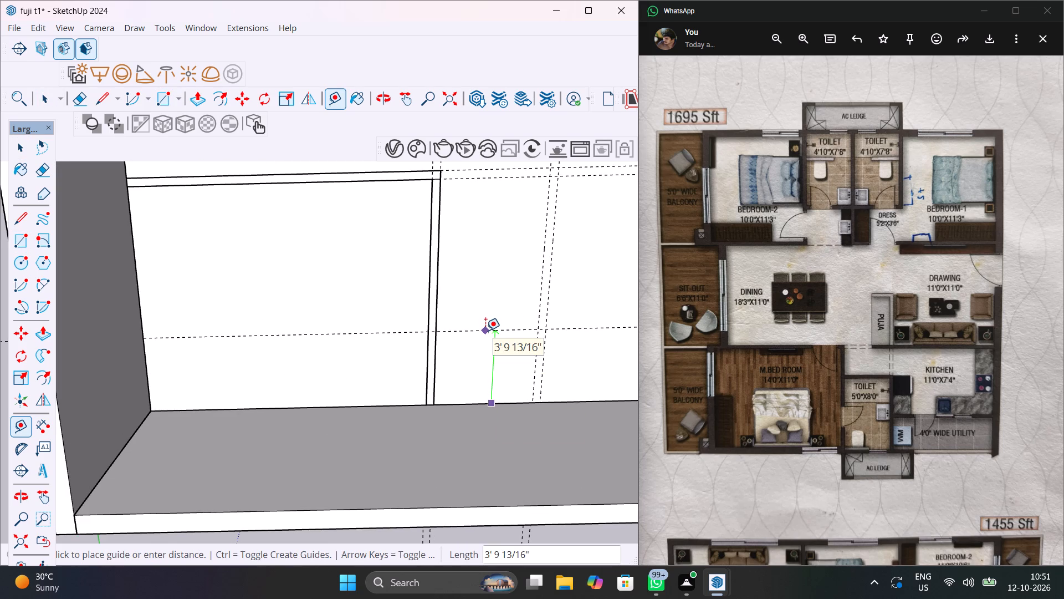
{"action": "type", "text": "8'"}
{"action": "key", "text": "Return"}
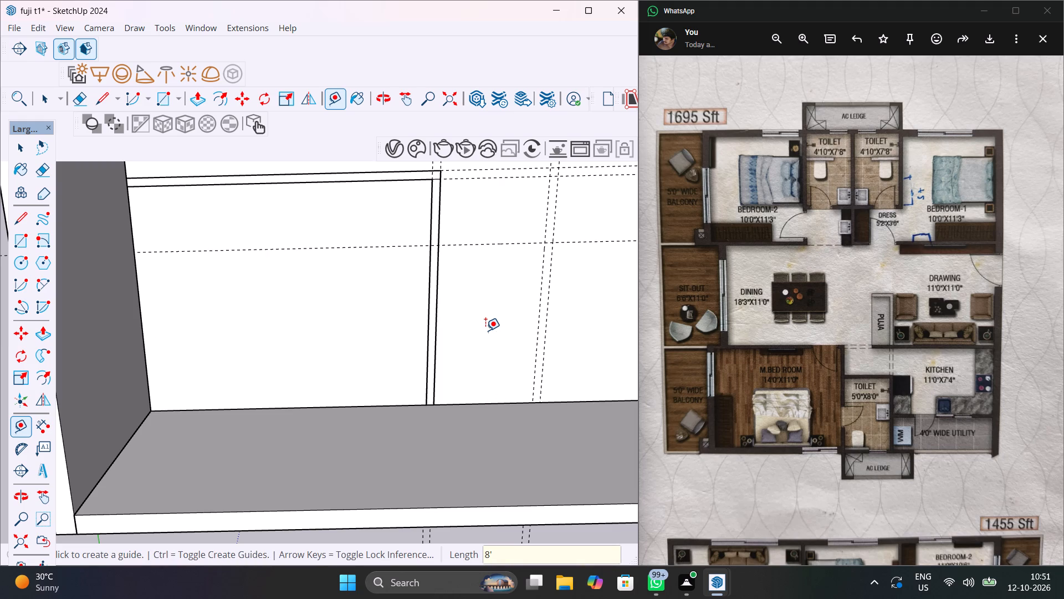
{"action": "left_click", "coordinate": [486, 245]}
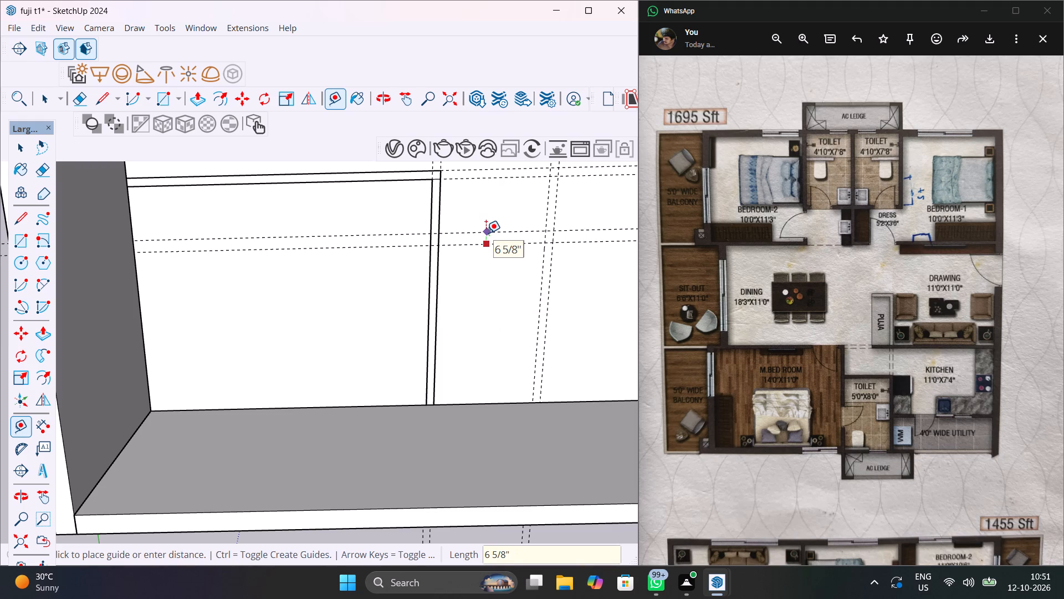
{"action": "type", "text": "4.5\""}
{"action": "key", "text": "Return"}
Draw the toilet's 4.5" thick wall rectangles along the guides: 8' 4.5" on the kitchen side and 5' 4.5" across the end.
{"action": "scroll", "coordinate": [486, 233], "scroll_direction": "down", "scroll_amount": 2}
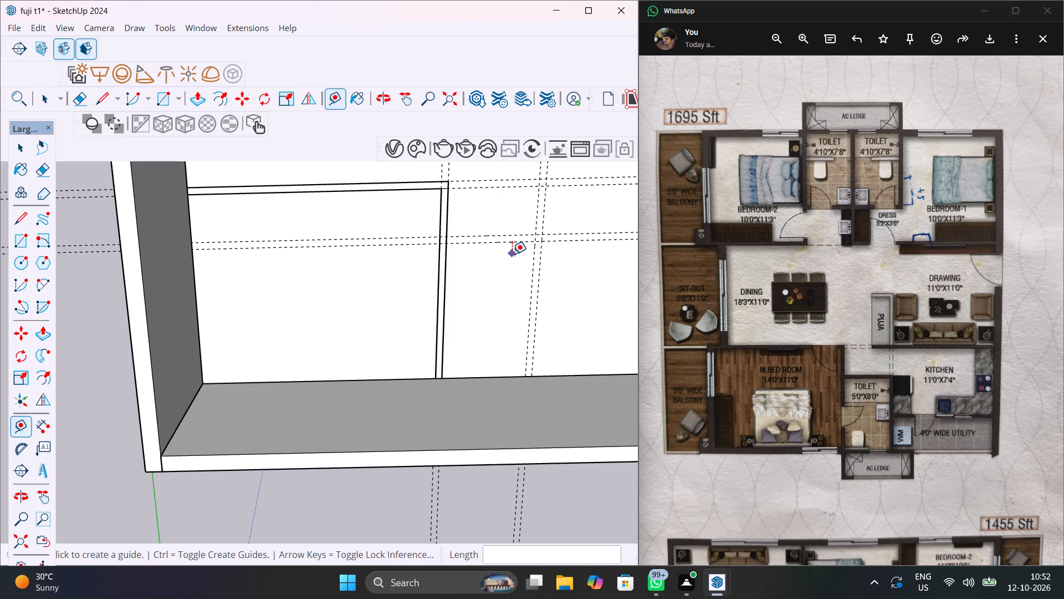
{"action": "scroll", "coordinate": [512, 254], "scroll_direction": "down", "scroll_amount": 3}
{"action": "middle_click_drag", "start_coordinate": [521, 262], "coordinate": [518, 177]}
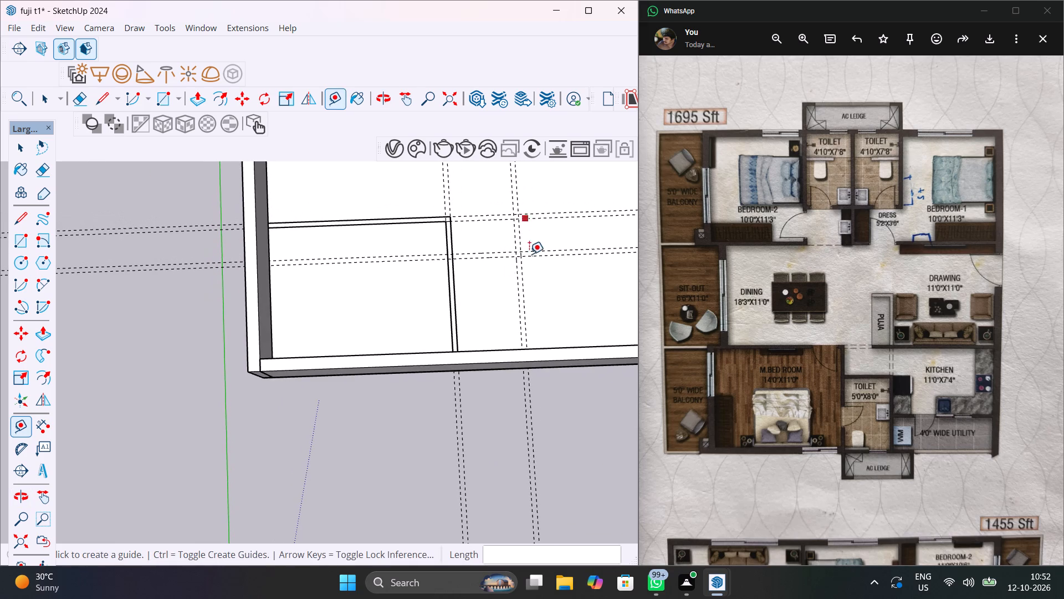
{"action": "scroll", "coordinate": [529, 259], "scroll_direction": "up", "scroll_amount": 6}
{"action": "middle_click_drag", "start_coordinate": [528, 262], "coordinate": [520, 342], "text": "shift"}
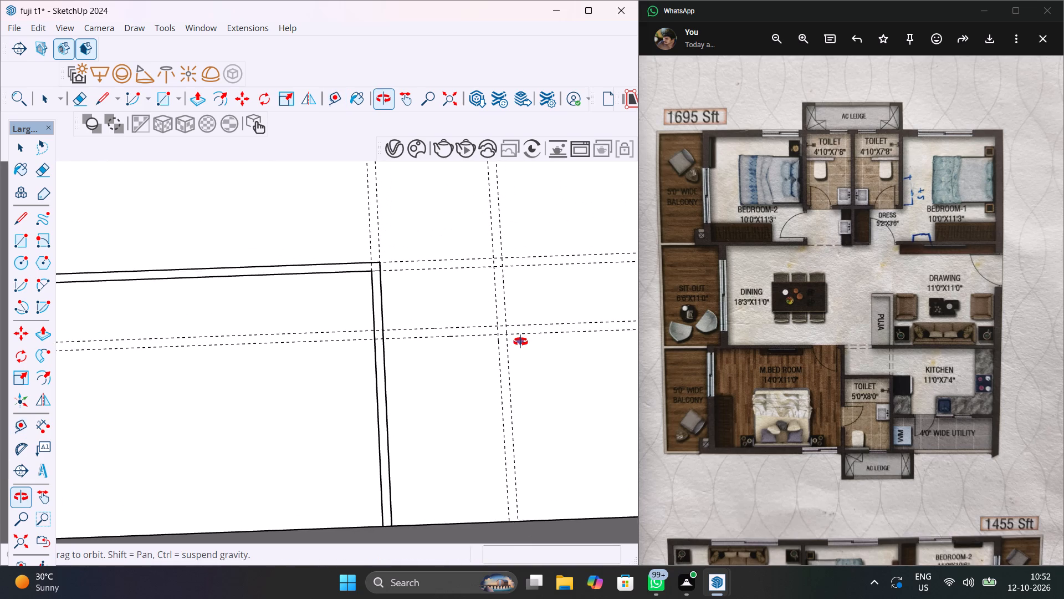
{"action": "middle_click_drag", "start_coordinate": [520, 342], "coordinate": [481, 226], "text": "shift"}
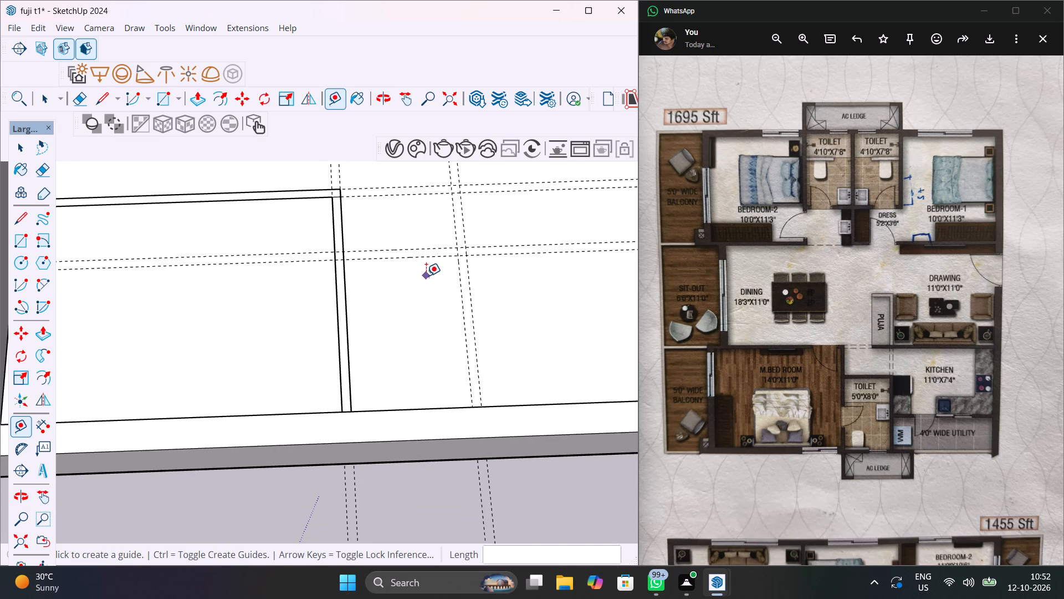
{"action": "scroll", "coordinate": [427, 271], "scroll_direction": "up", "scroll_amount": 3}
{"action": "key", "text": "r"}
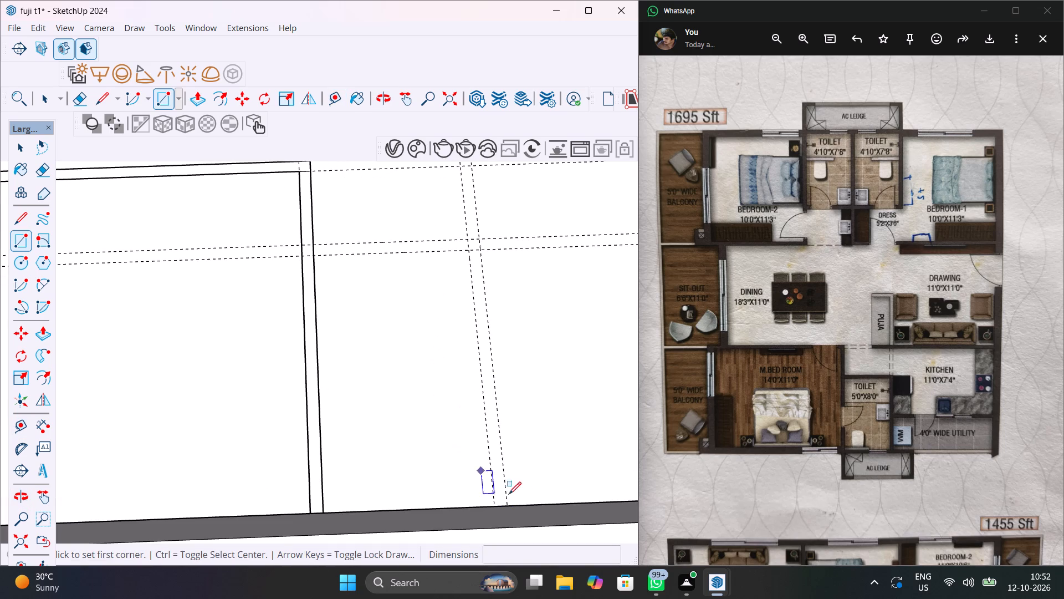
{"action": "left_click", "coordinate": [509, 503]}
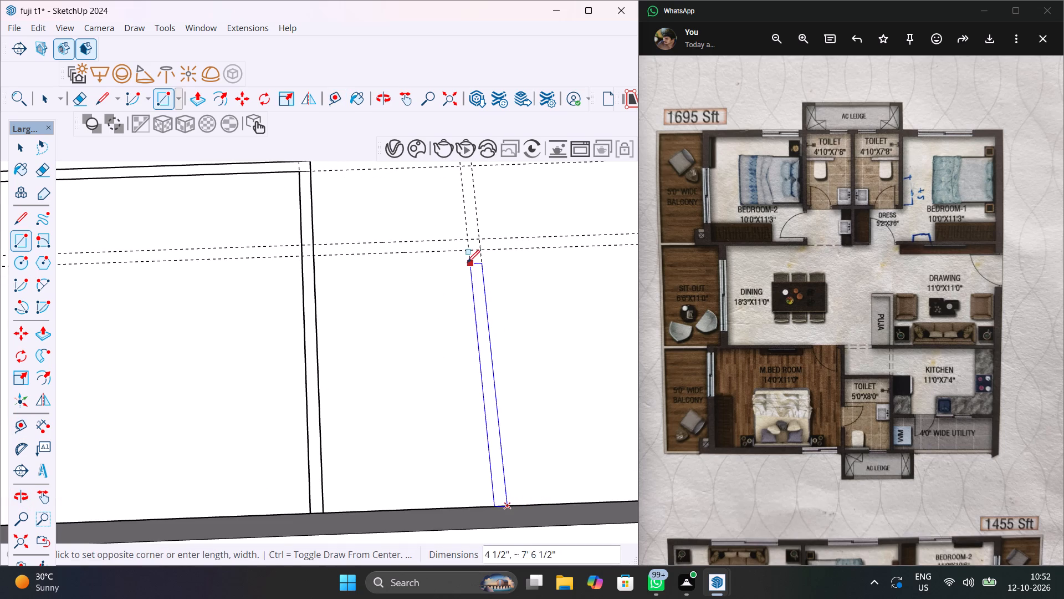
{"action": "left_click", "coordinate": [466, 242]}
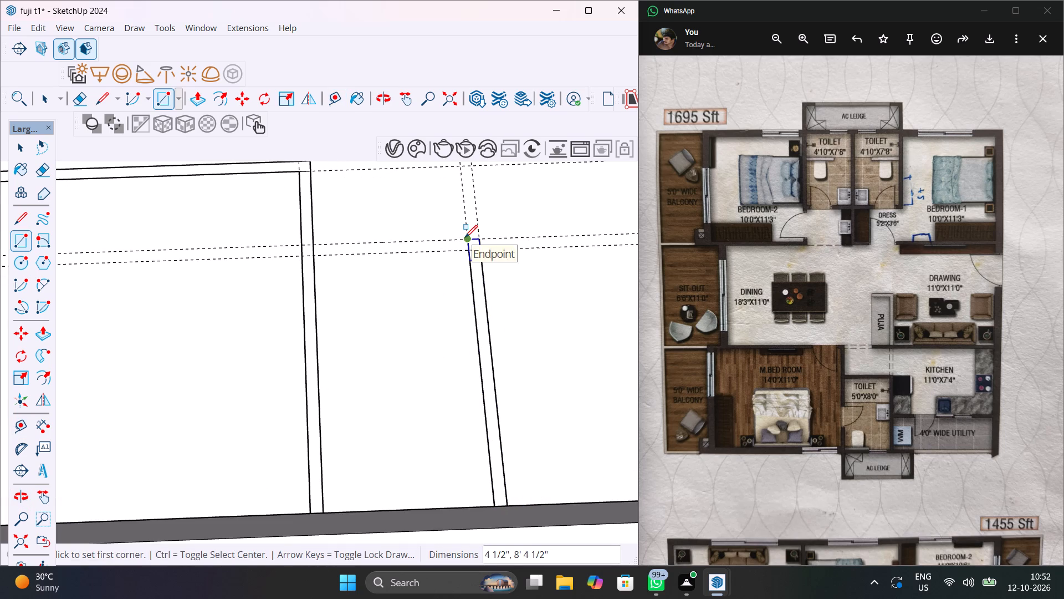
{"action": "left_click", "coordinate": [465, 237]}
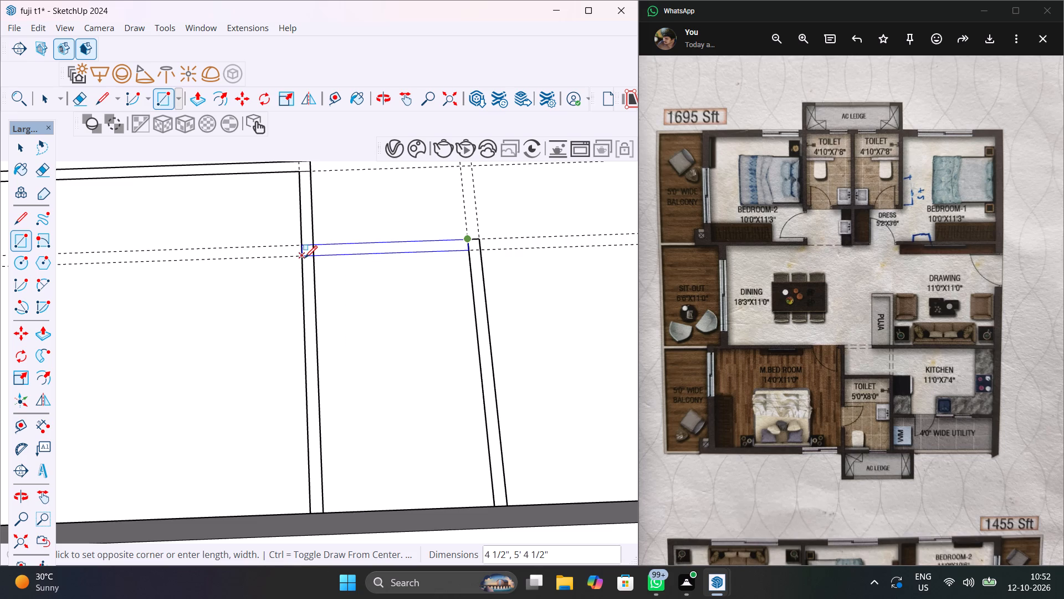
{"action": "left_click", "coordinate": [305, 258]}
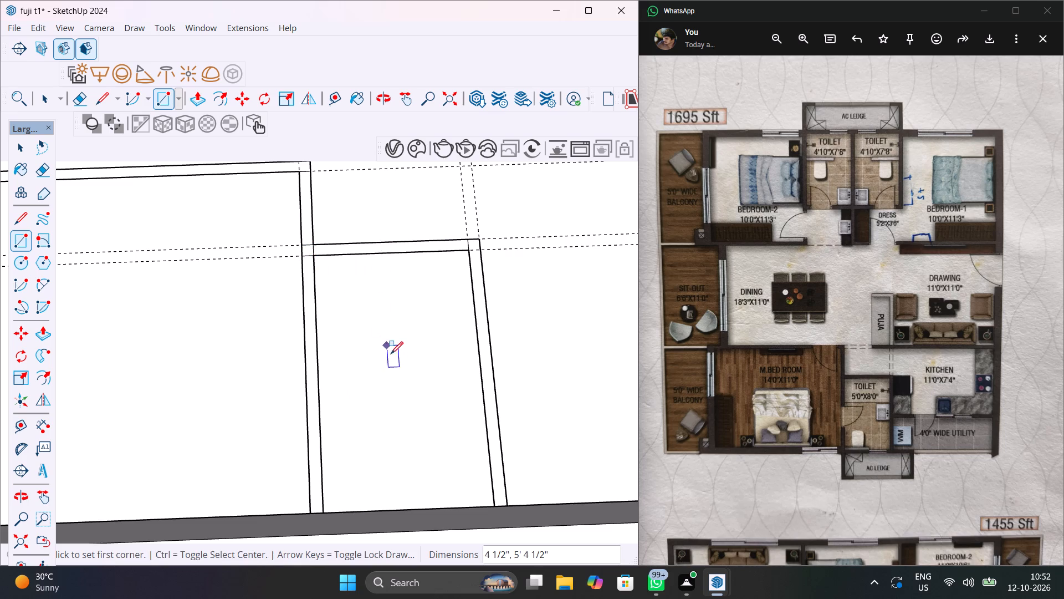
{"action": "key", "text": "space"}
Erase the leftover inner edges and guides at the toilet end wall's junction with the bedroom wall and at its outer corner.
{"action": "scroll", "coordinate": [371, 368], "scroll_direction": "down", "scroll_amount": 5}
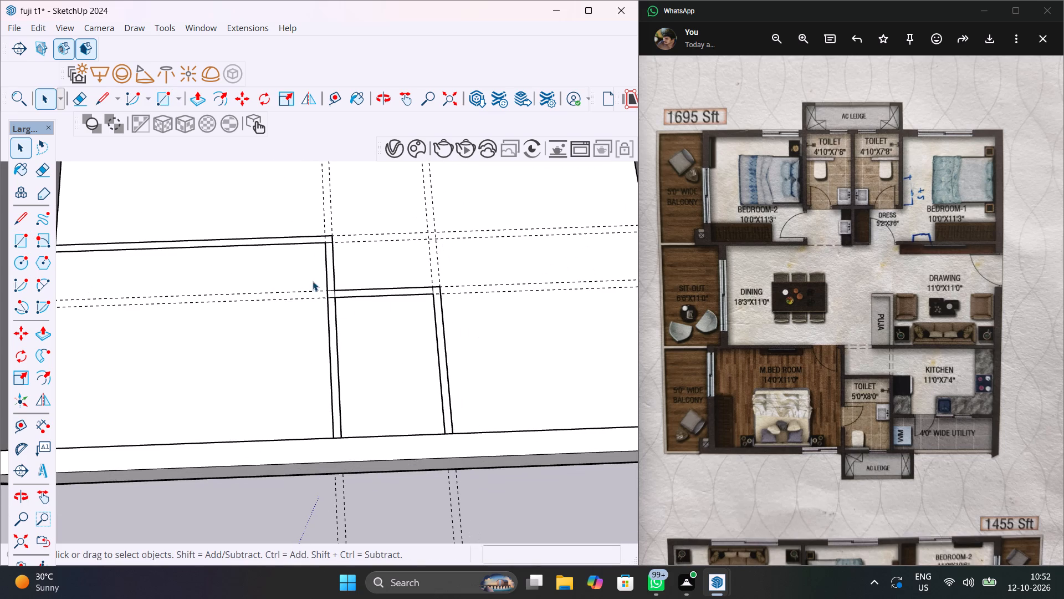
{"action": "scroll", "coordinate": [335, 307], "scroll_direction": "up", "scroll_amount": 10}
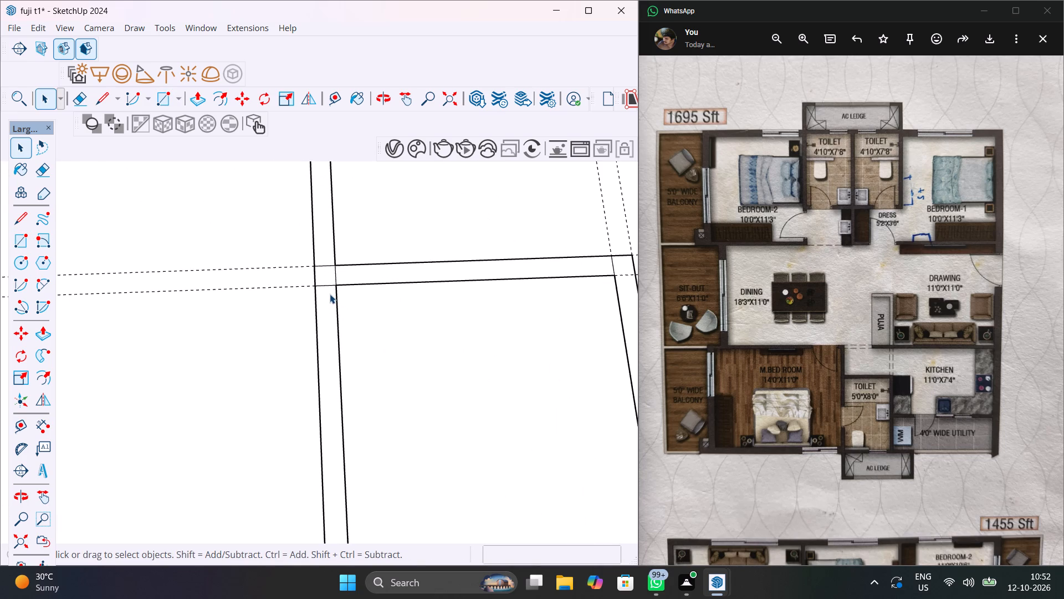
{"action": "key", "text": "e"}
{"action": "left_click", "coordinate": [325, 286]}
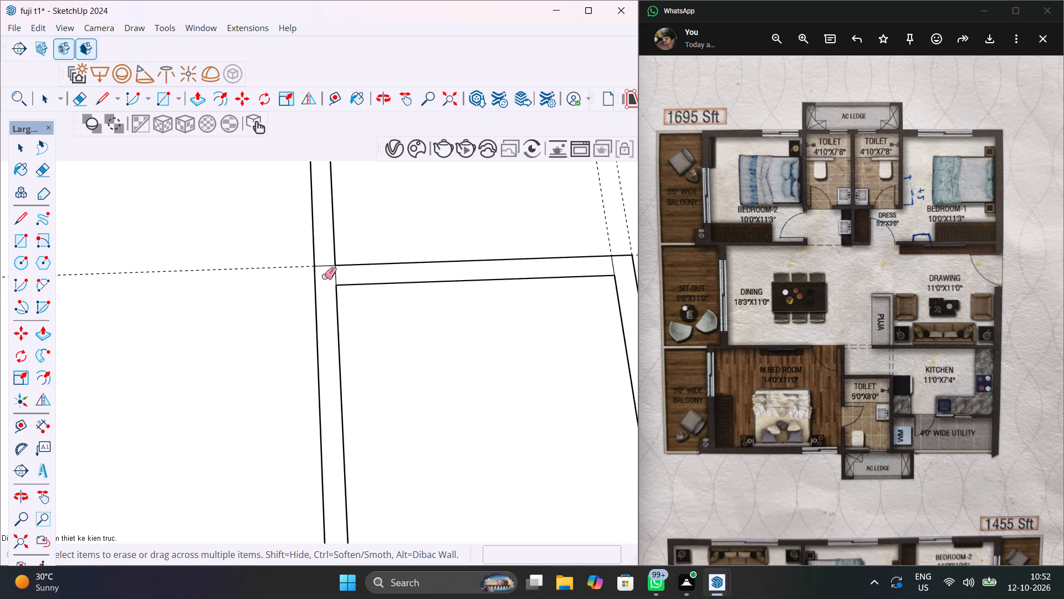
{"action": "left_click", "coordinate": [323, 264]}
{"action": "scroll", "coordinate": [326, 307], "scroll_direction": "down", "scroll_amount": 5}
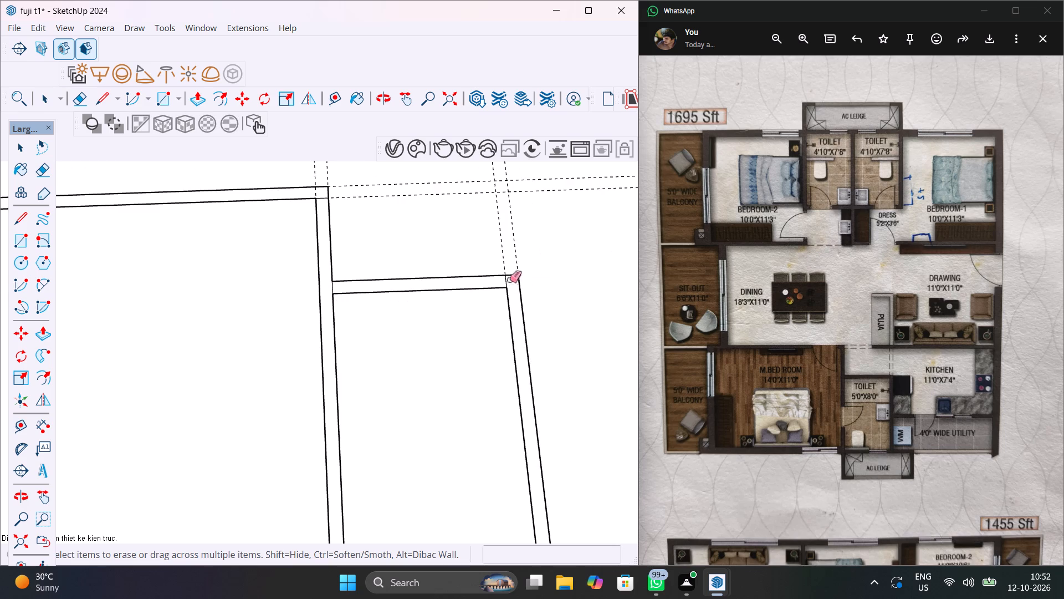
{"action": "scroll", "coordinate": [508, 279], "scroll_direction": "up", "scroll_amount": 5}
{"action": "left_click", "coordinate": [504, 281]}
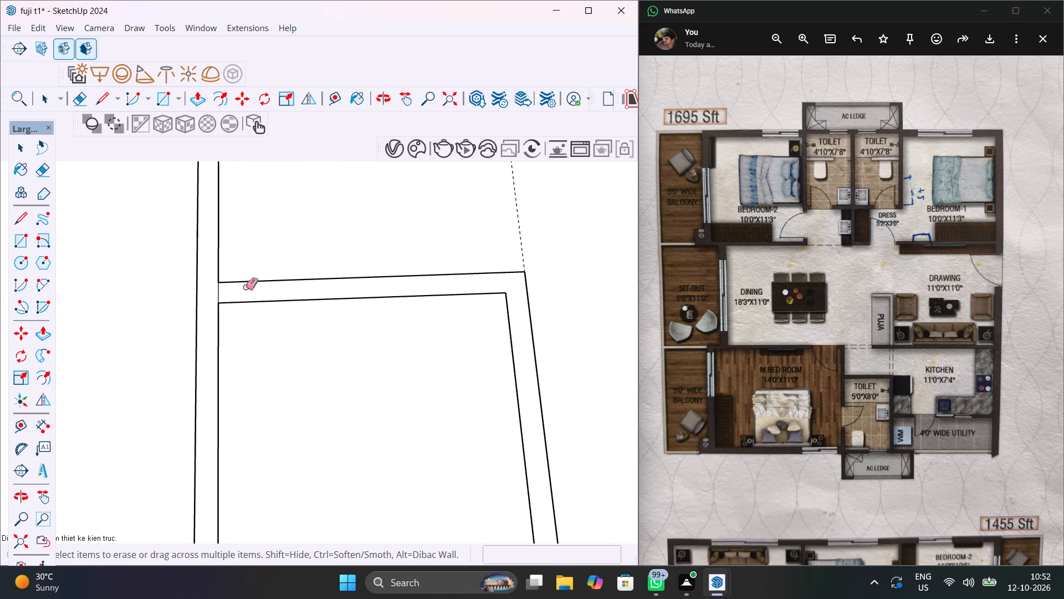
Erase the leftover inner edges where the toilet end wall meets the bedroom wall and at the master bedroom's outer wall corner.
{"action": "left_click", "coordinate": [218, 292]}
{"action": "scroll", "coordinate": [254, 317], "scroll_direction": "down", "scroll_amount": 4}
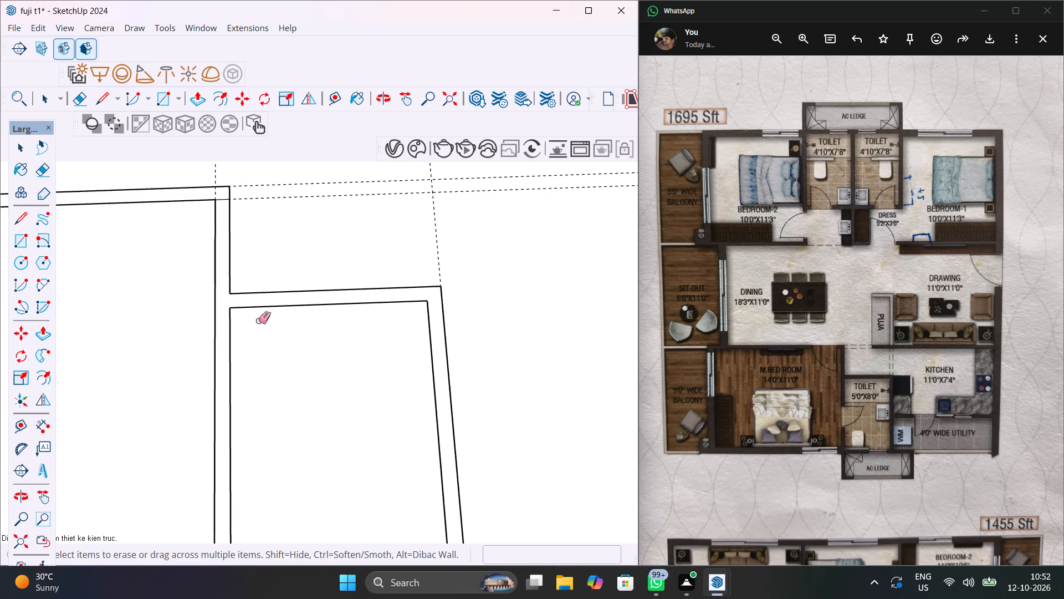
{"action": "scroll", "coordinate": [258, 321], "scroll_direction": "down", "scroll_amount": 7}
{"action": "scroll", "coordinate": [237, 252], "scroll_direction": "up", "scroll_amount": 11}
{"action": "left_click", "coordinate": [242, 261]}
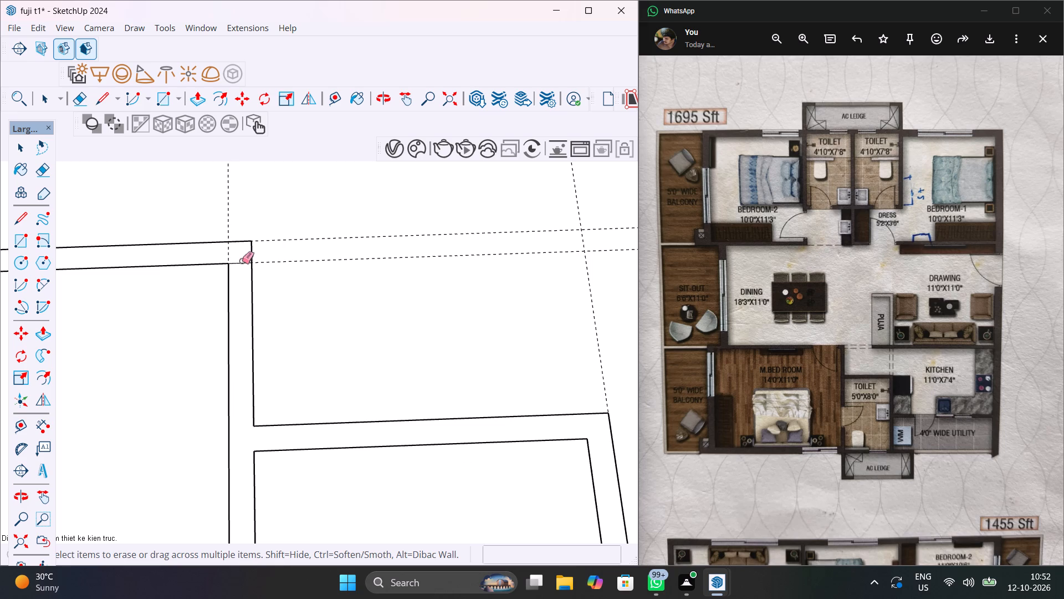
{"action": "left_click", "coordinate": [242, 261]}
{"action": "scroll", "coordinate": [244, 270], "scroll_direction": "down", "scroll_amount": 14}
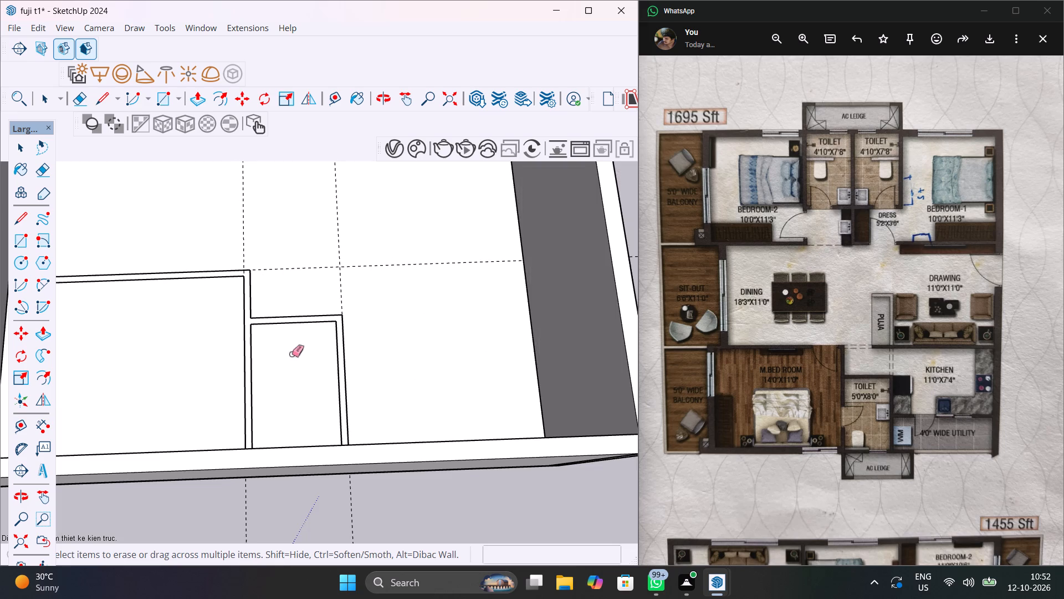
Push/Pull the joined master bedroom and toilet wall outline up to the top of the outer wall.
{"action": "middle_click_drag", "start_coordinate": [295, 395], "coordinate": [457, 484], "text": "shift"}
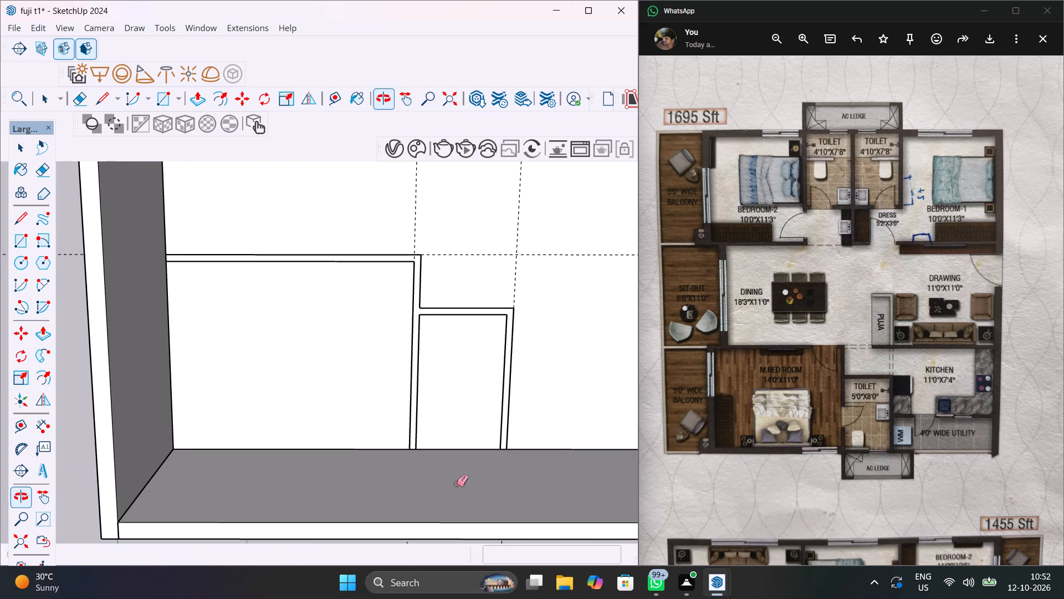
{"action": "scroll", "coordinate": [426, 312], "scroll_direction": "up", "scroll_amount": 5}
{"action": "key", "text": "space"}
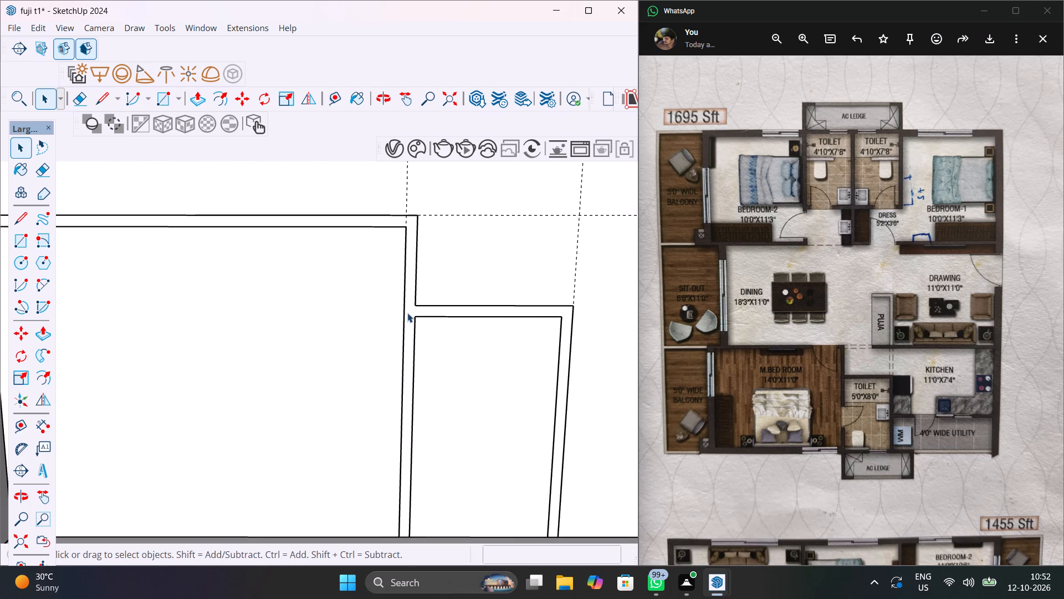
{"action": "left_click", "coordinate": [408, 312]}
{"action": "left_click", "coordinate": [410, 312]}
{"action": "double_click", "coordinate": [410, 312]}
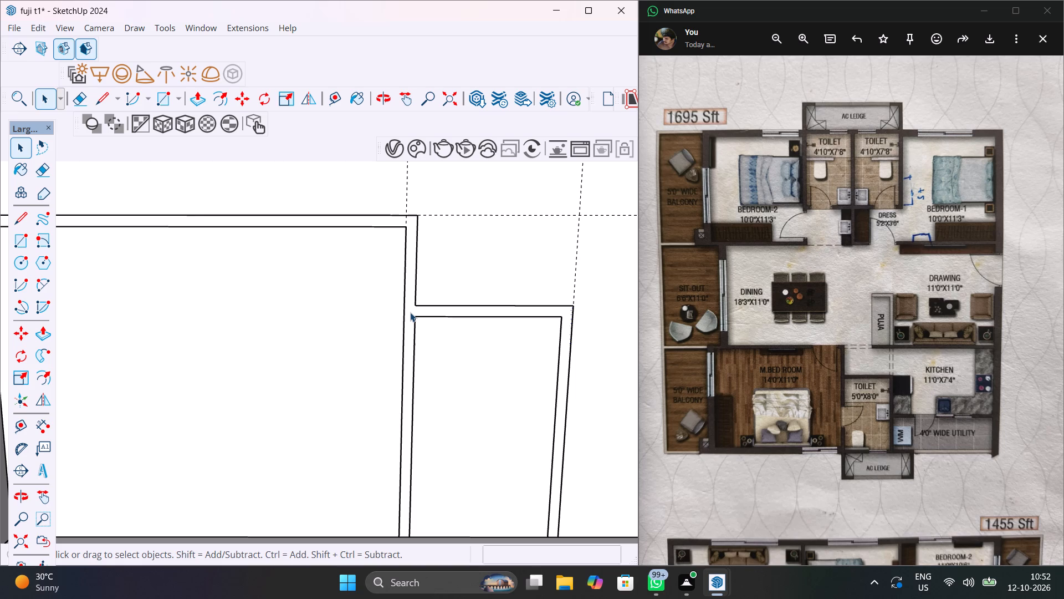
{"action": "left_click", "coordinate": [410, 312]}
{"action": "left_click", "coordinate": [411, 308]}
{"action": "triple_click", "coordinate": [411, 308]}
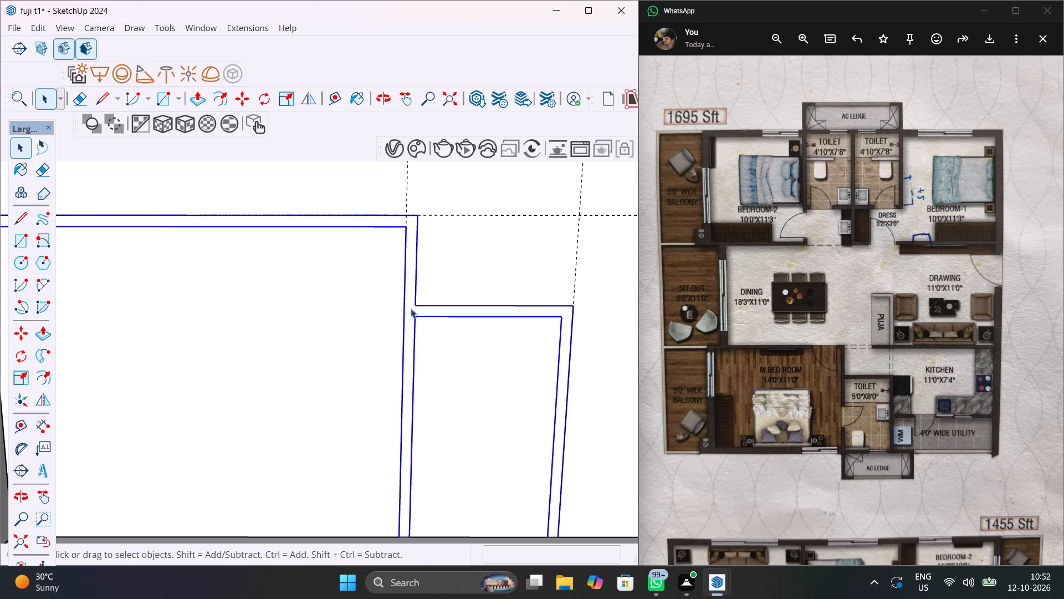
{"action": "double_click", "coordinate": [411, 308]}
{"action": "scroll", "coordinate": [410, 307], "scroll_direction": "down", "scroll_amount": 13}
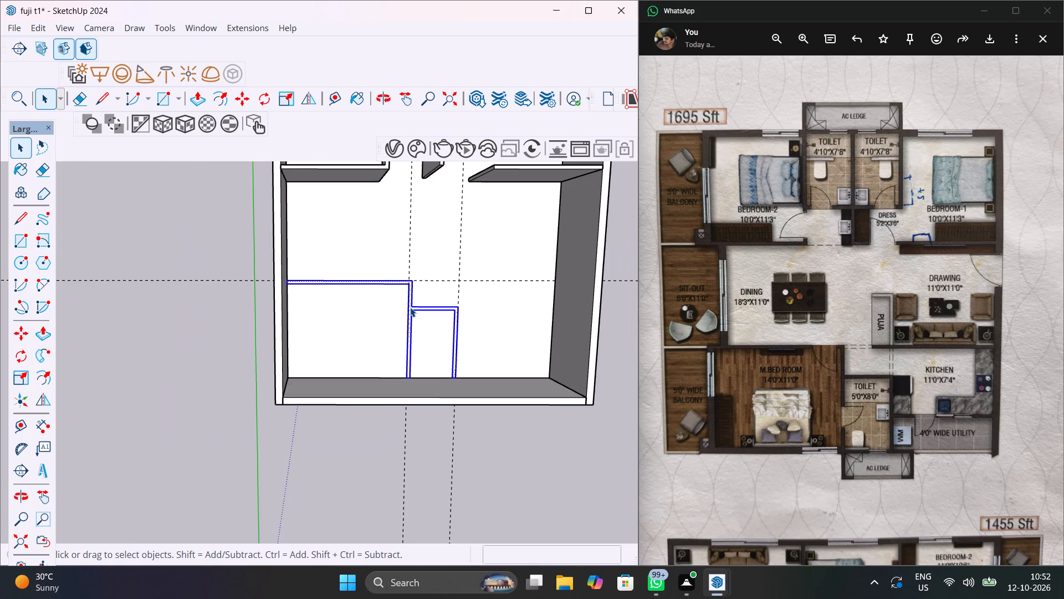
{"action": "key", "text": "p"}
{"action": "left_click", "coordinate": [411, 301]}
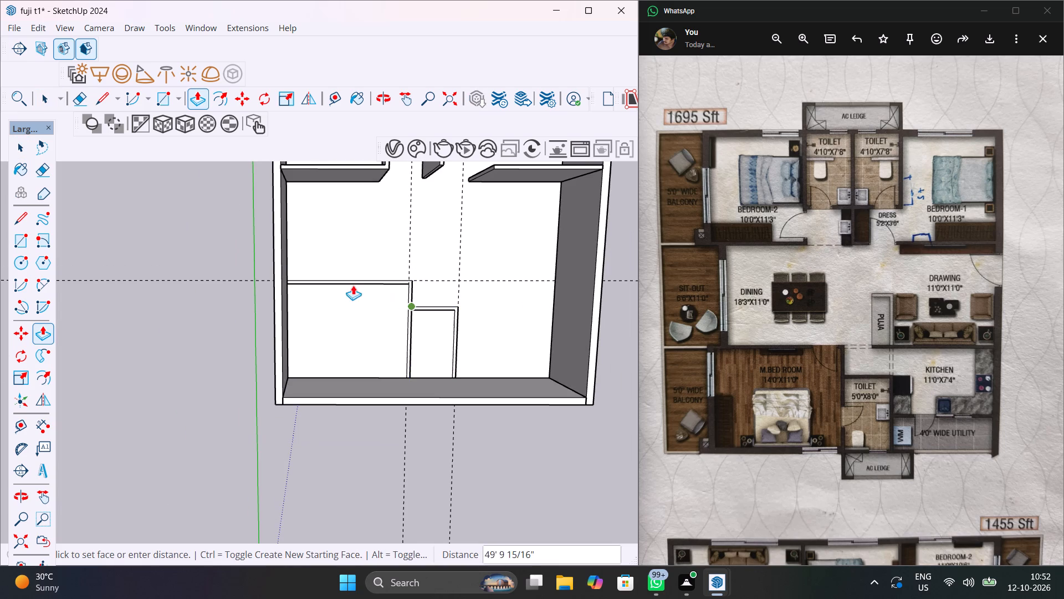
{"action": "scroll", "coordinate": [492, 308], "scroll_direction": "down", "scroll_amount": 6}
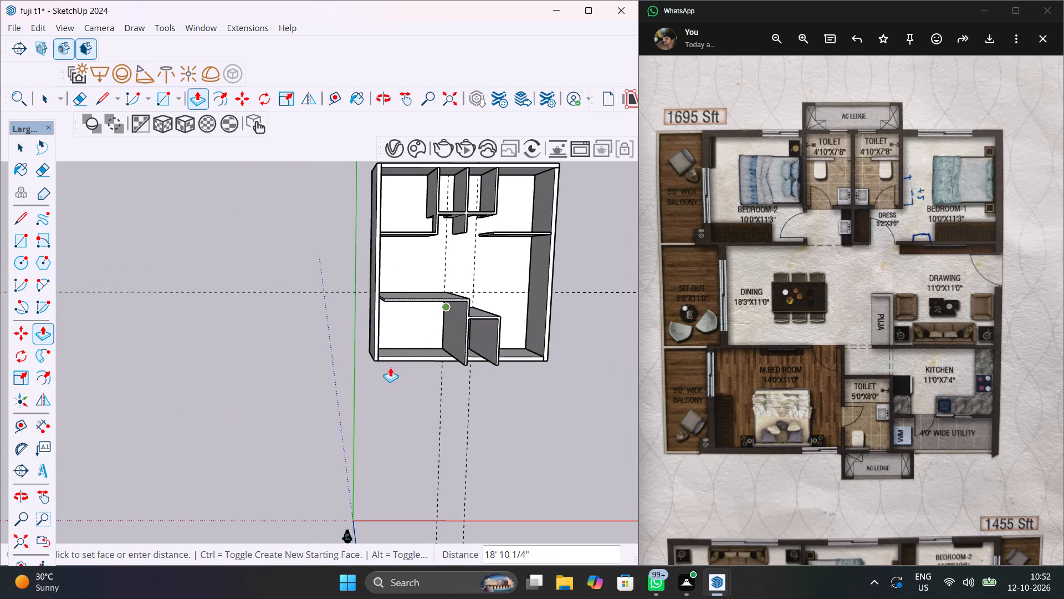
{"action": "middle_click_drag", "start_coordinate": [397, 359], "coordinate": [422, 124]}
{"action": "scroll", "coordinate": [429, 340], "scroll_direction": "up", "scroll_amount": 11}
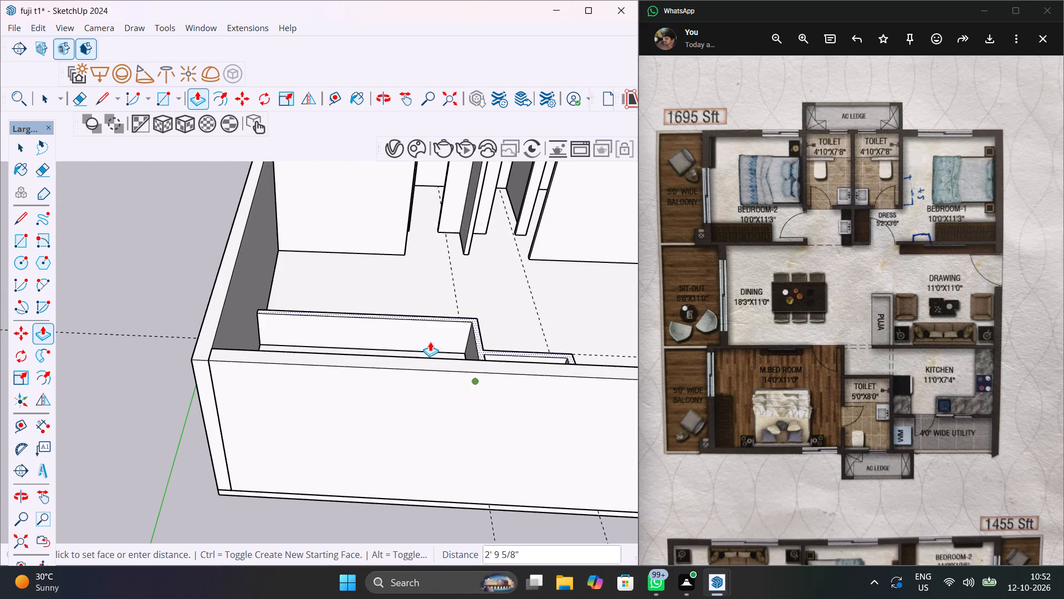
{"action": "left_click", "coordinate": [435, 364]}
{"action": "scroll", "coordinate": [395, 406], "scroll_direction": "down", "scroll_amount": 7}
{"action": "key", "text": "space"}
Save the model.
{"action": "key", "text": "ctrl+s"}
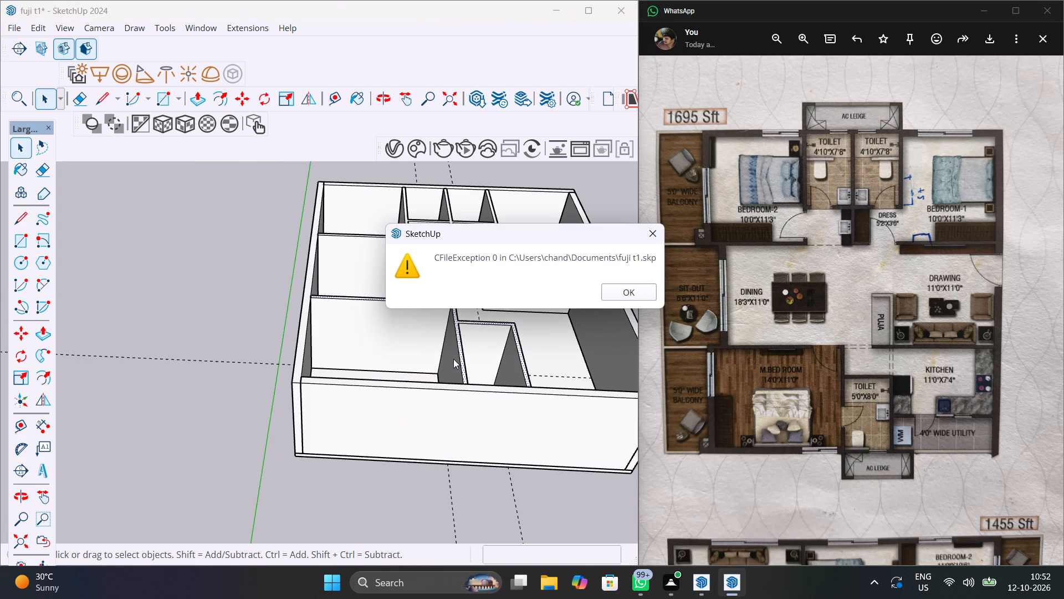
{"action": "left_click", "coordinate": [624, 291]}
{"action": "key", "text": "ctrl+s"}
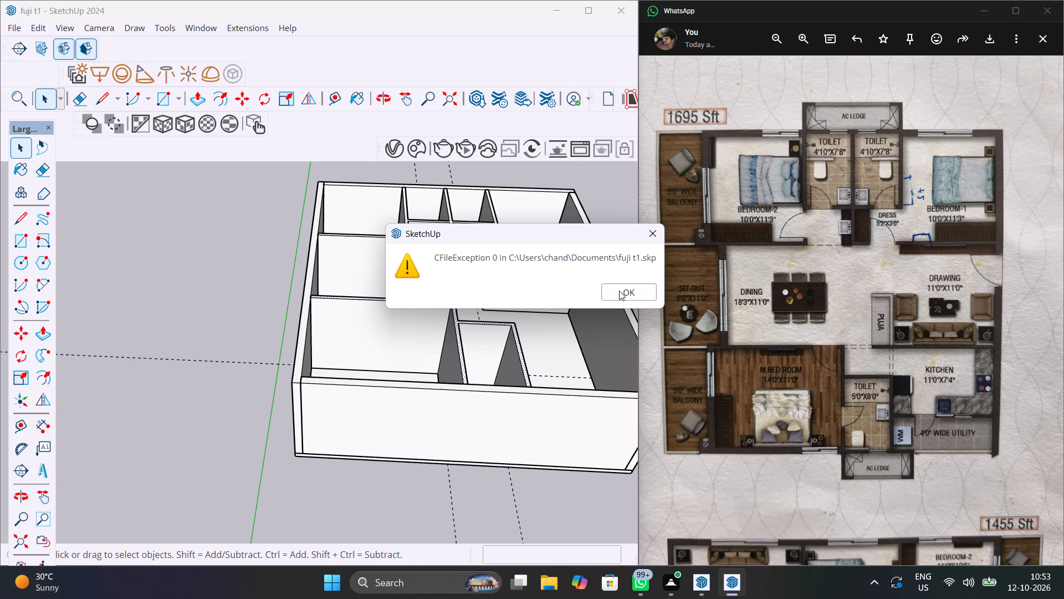
{"action": "left_click", "coordinate": [619, 291]}
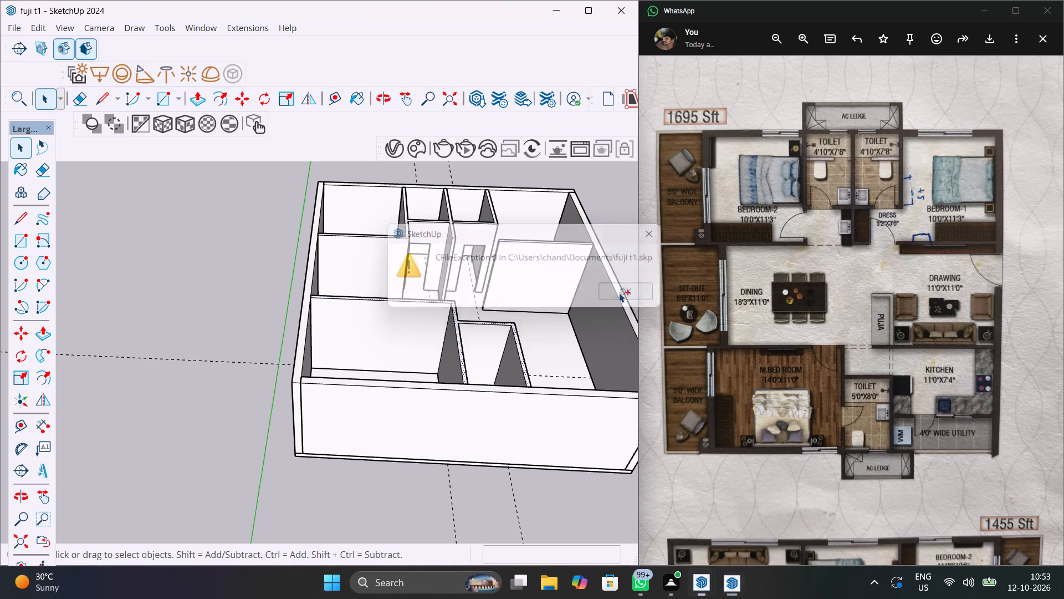
Select all the connected geometry of the raised master bedroom and toilet walls and make it a group.
{"action": "scroll", "coordinate": [450, 352], "scroll_direction": "up", "scroll_amount": 6}
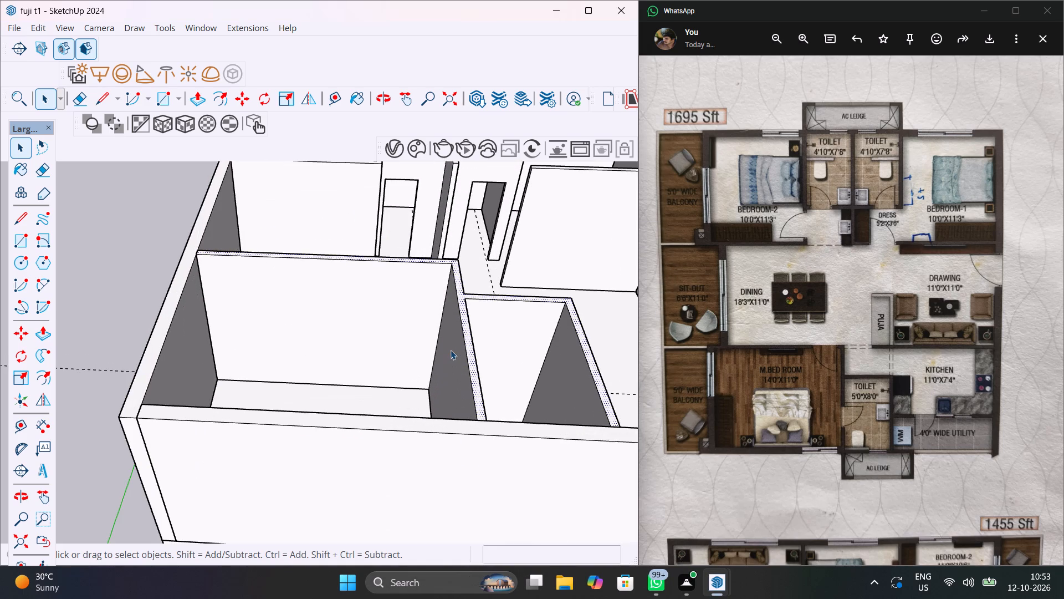
{"action": "middle_click_drag", "start_coordinate": [496, 451], "coordinate": [864, 467]}
{"action": "middle_click_drag", "start_coordinate": [257, 324], "coordinate": [404, 353]}
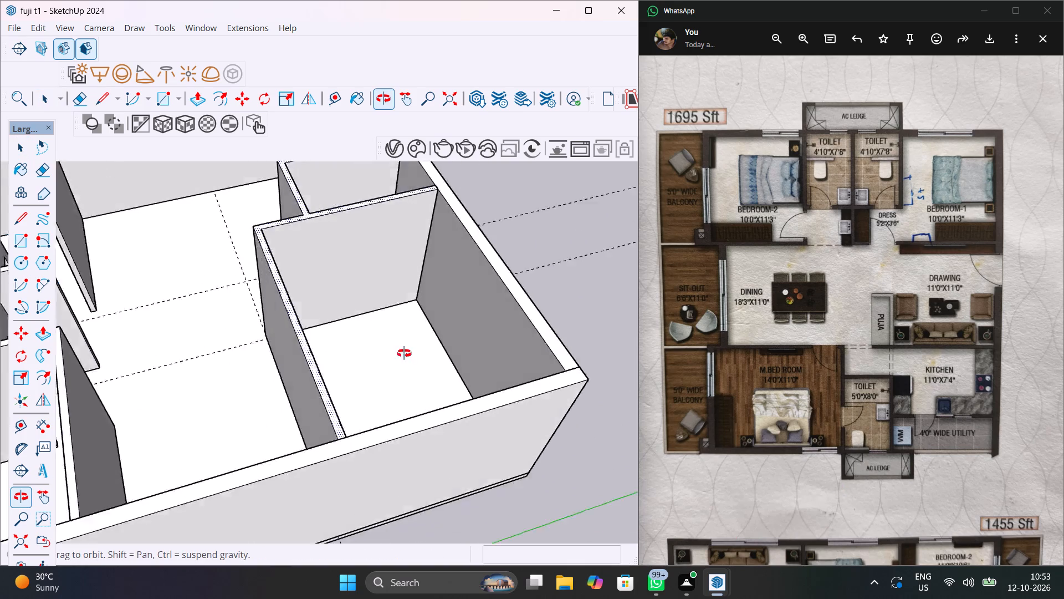
{"action": "middle_click_drag", "start_coordinate": [404, 353], "coordinate": [642, 361]}
{"action": "left_click", "coordinate": [345, 350]}
{"action": "triple_click", "coordinate": [345, 350]}
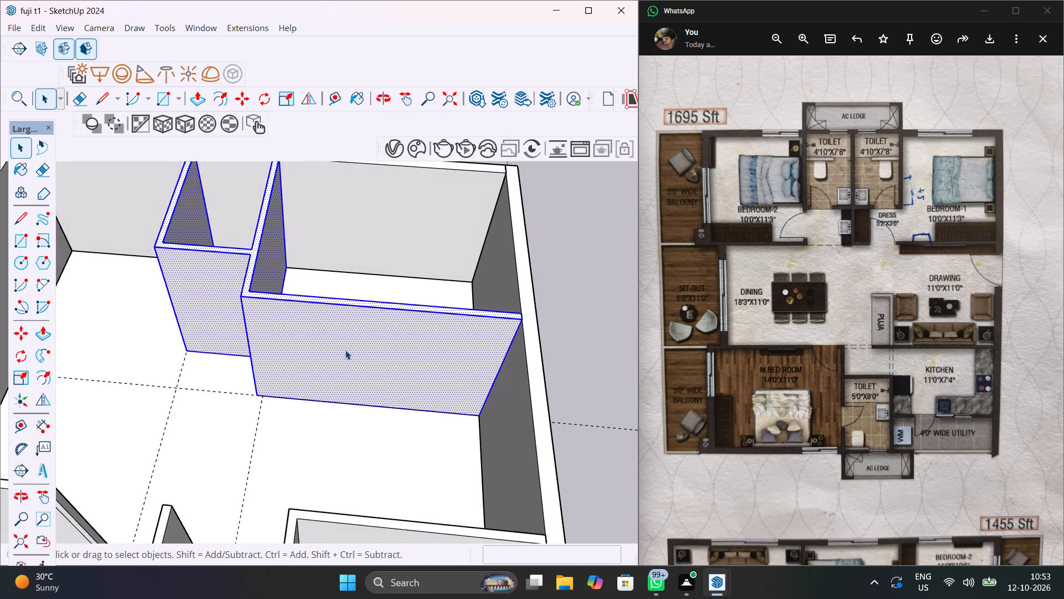
{"action": "right_click", "coordinate": [345, 350]}
{"action": "left_click", "coordinate": [376, 133]}
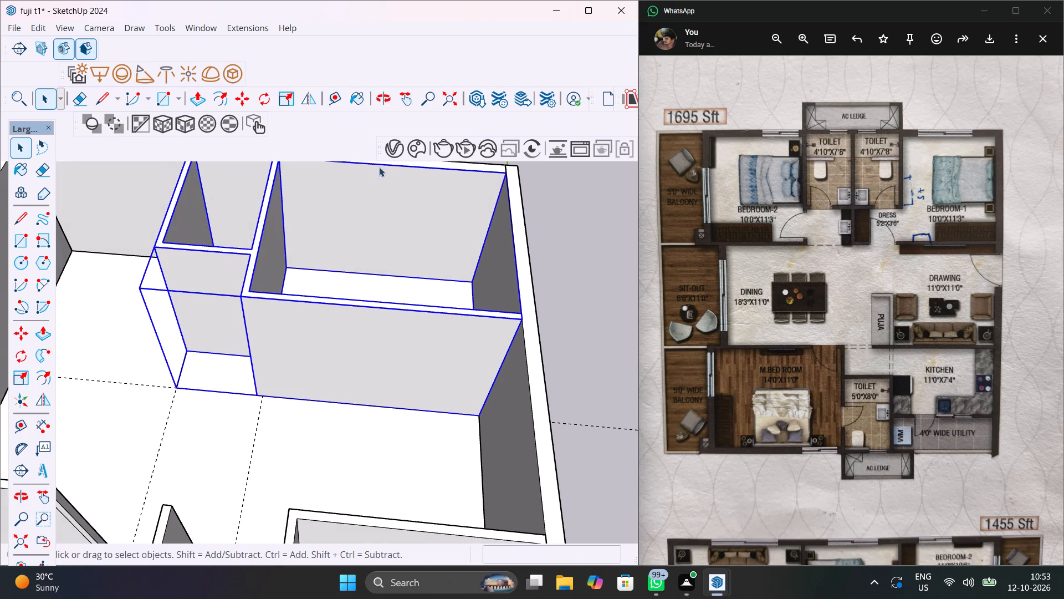
{"action": "left_click", "coordinate": [565, 303]}
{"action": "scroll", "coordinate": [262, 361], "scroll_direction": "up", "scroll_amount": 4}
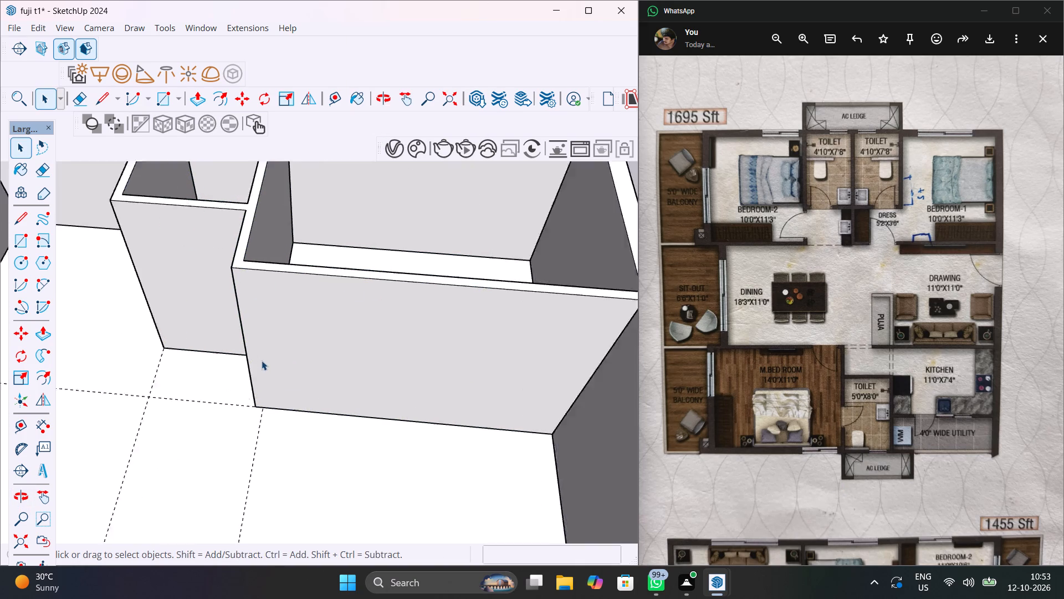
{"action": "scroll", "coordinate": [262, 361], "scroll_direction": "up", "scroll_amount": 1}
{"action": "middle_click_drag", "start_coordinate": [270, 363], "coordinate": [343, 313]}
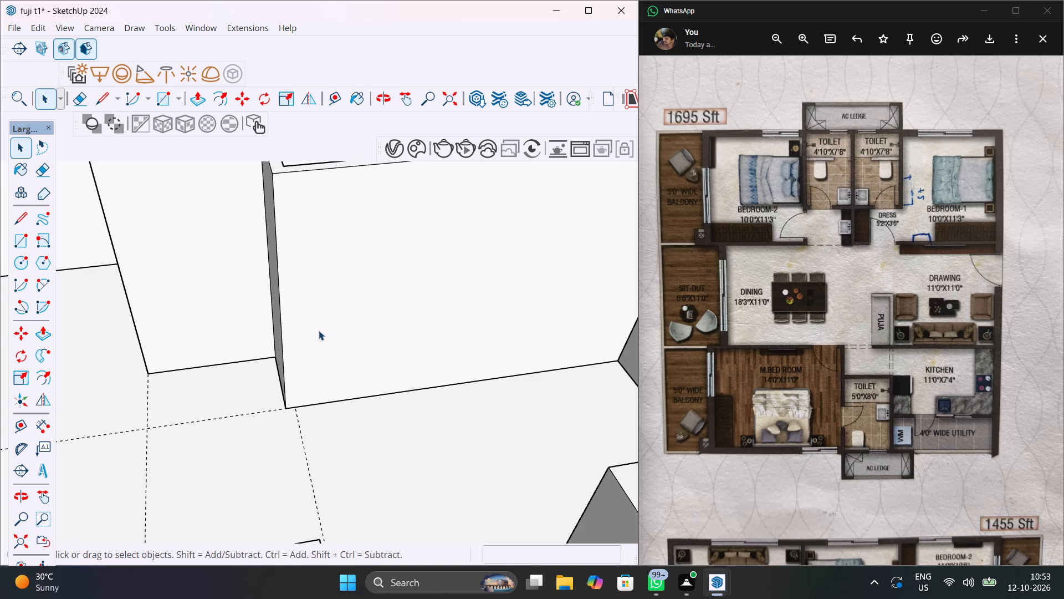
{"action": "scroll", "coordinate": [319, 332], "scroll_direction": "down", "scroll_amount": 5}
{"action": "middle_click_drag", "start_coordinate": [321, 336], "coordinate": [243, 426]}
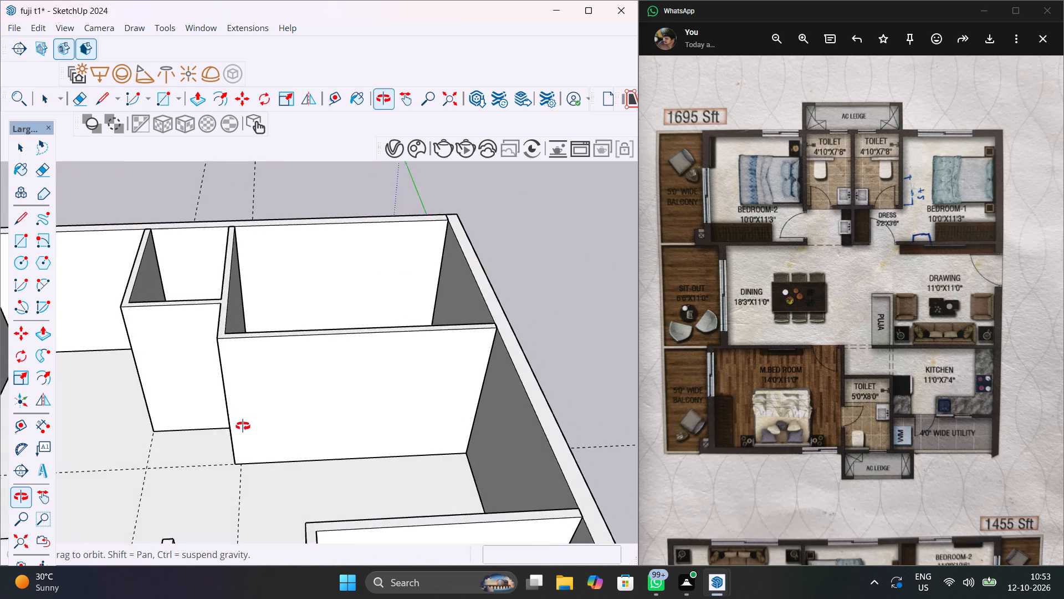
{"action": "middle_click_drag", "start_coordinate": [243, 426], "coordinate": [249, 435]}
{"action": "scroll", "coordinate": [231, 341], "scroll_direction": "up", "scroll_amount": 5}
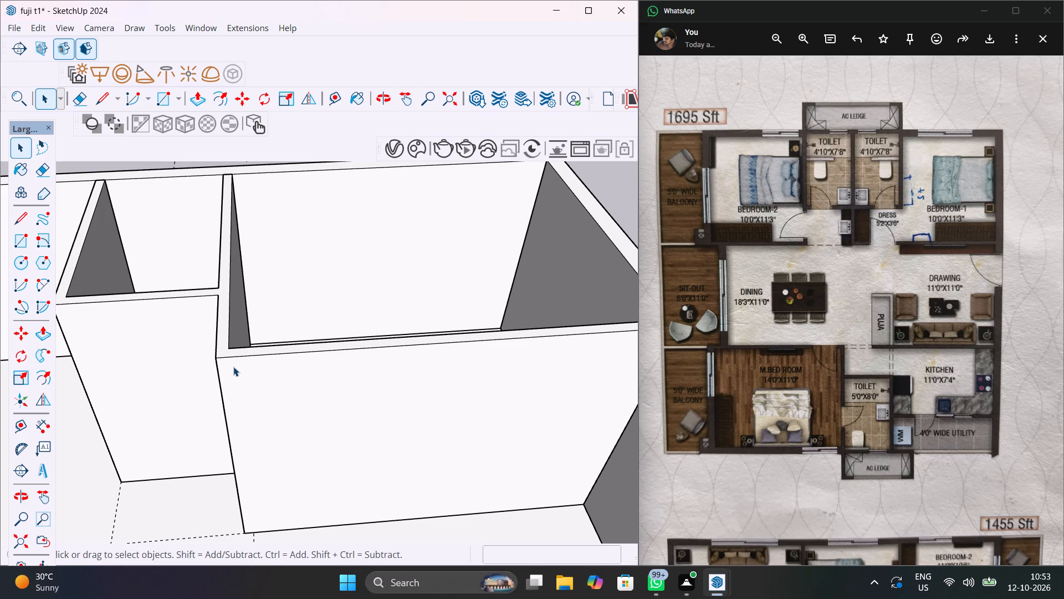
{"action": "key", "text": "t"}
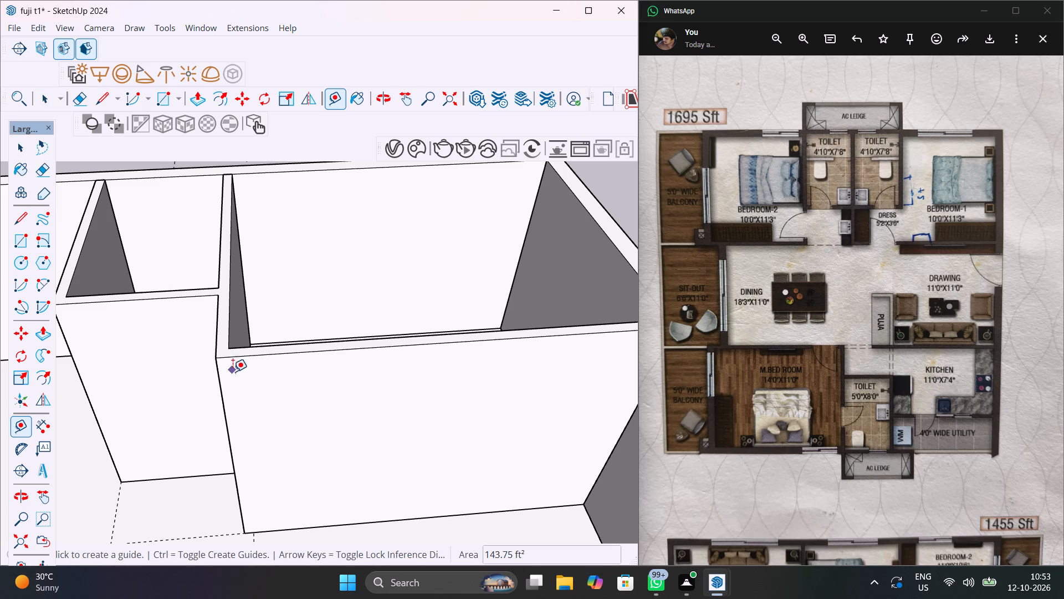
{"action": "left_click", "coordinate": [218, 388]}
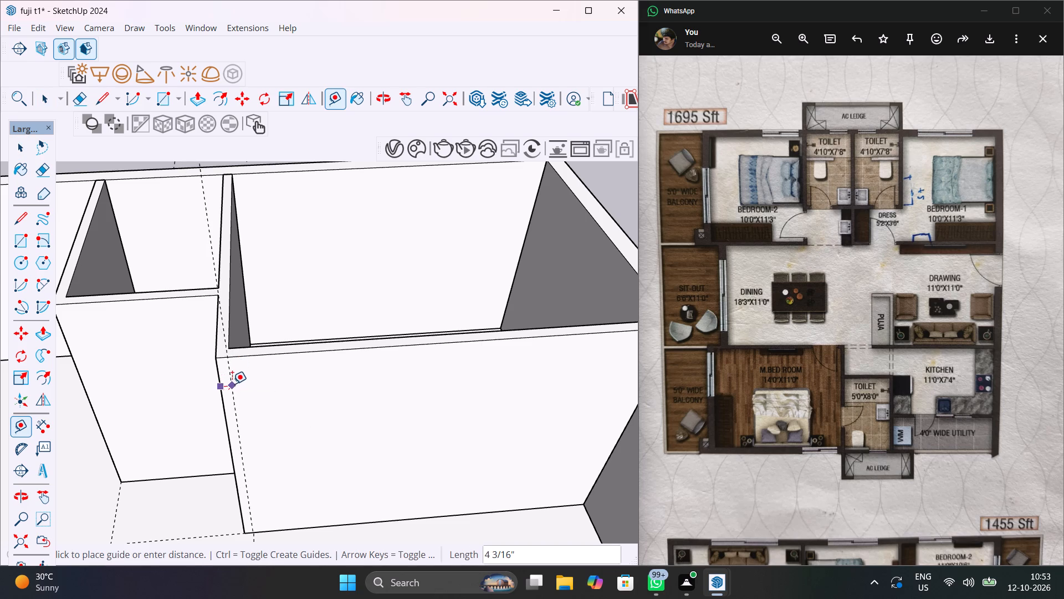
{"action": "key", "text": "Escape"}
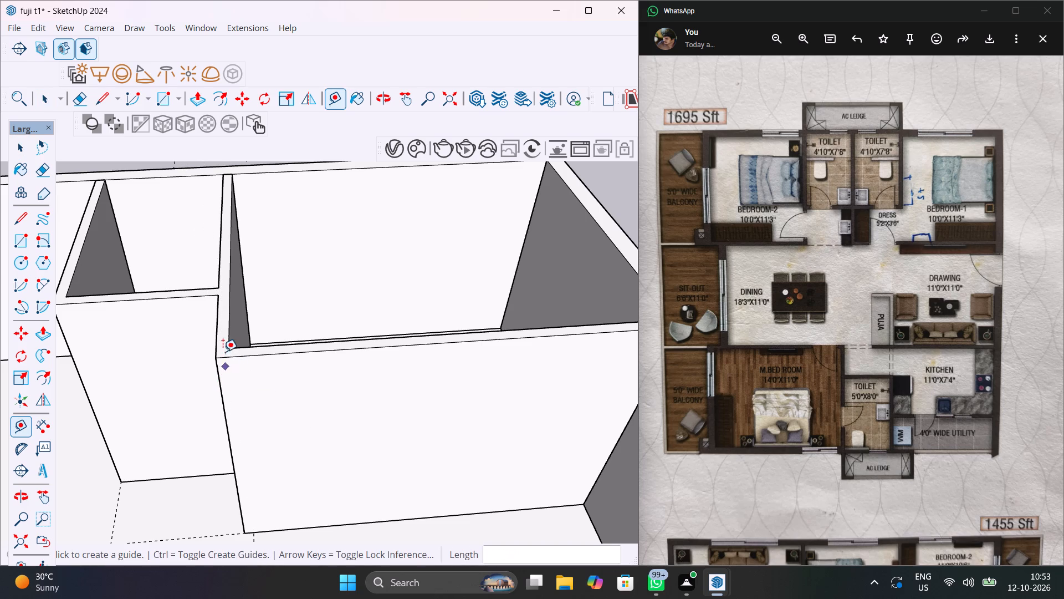
Open the new wall group and place a guide 4.5" from the bedroom-toilet wall's outer top edge, through the bedroom's inner corner.
{"action": "scroll", "coordinate": [221, 348], "scroll_direction": "up", "scroll_amount": 1}
{"action": "key", "text": "space"}
{"action": "double_click", "coordinate": [239, 394]}
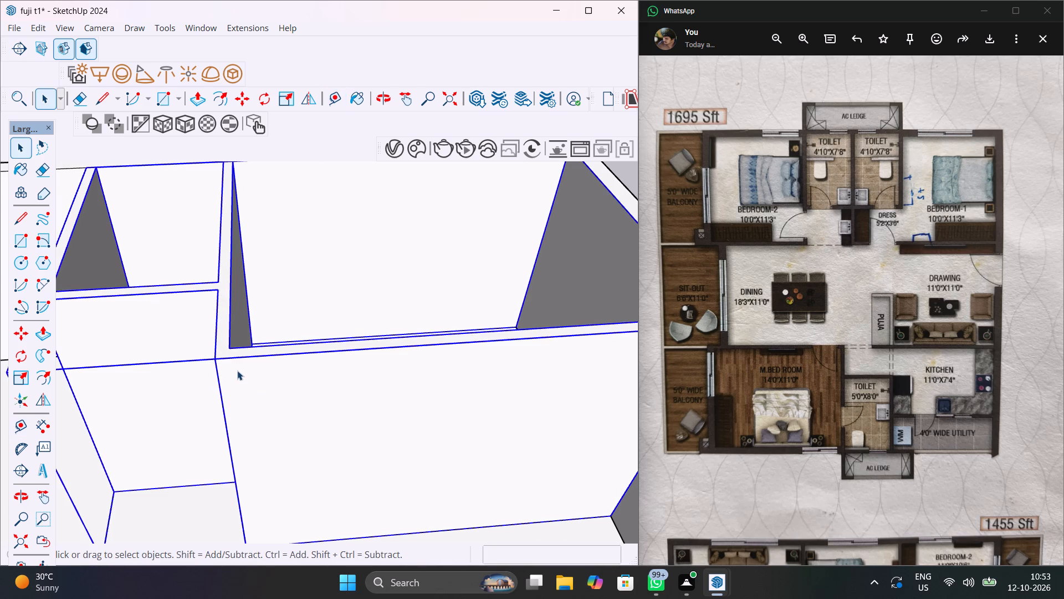
{"action": "left_click", "coordinate": [243, 380]}
{"action": "double_click", "coordinate": [247, 383]}
{"action": "scroll", "coordinate": [234, 358], "scroll_direction": "up", "scroll_amount": 5}
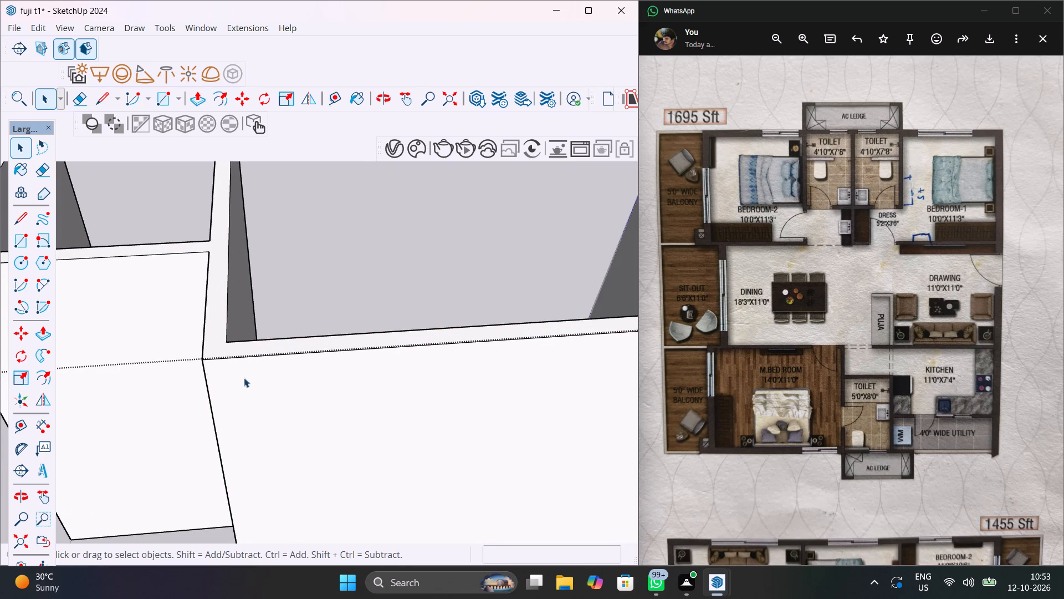
{"action": "middle_click_drag", "start_coordinate": [247, 381], "coordinate": [249, 462]}
{"action": "key", "text": "t"}
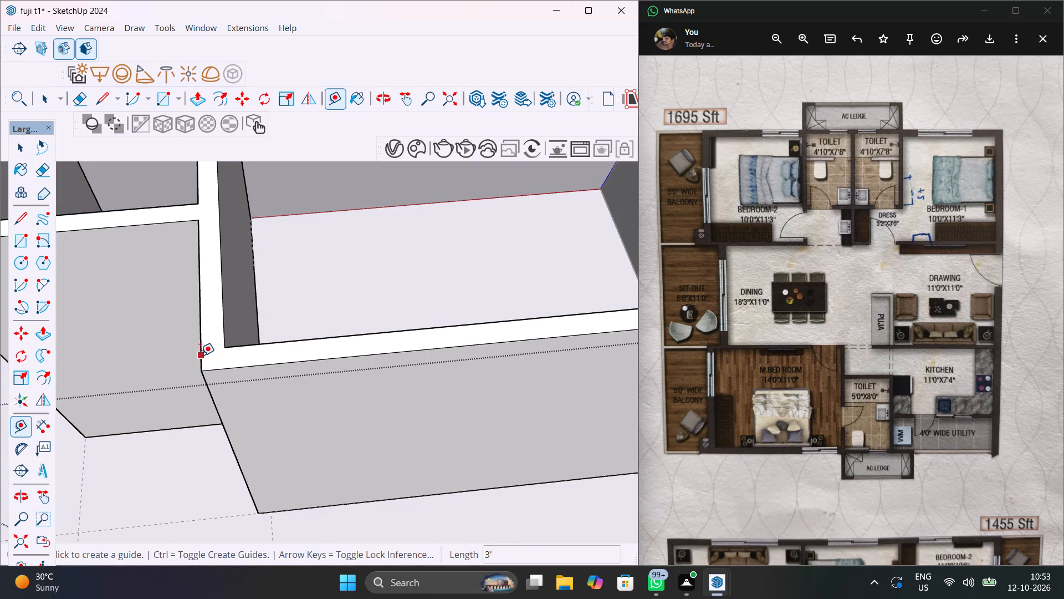
{"action": "left_click", "coordinate": [199, 355]}
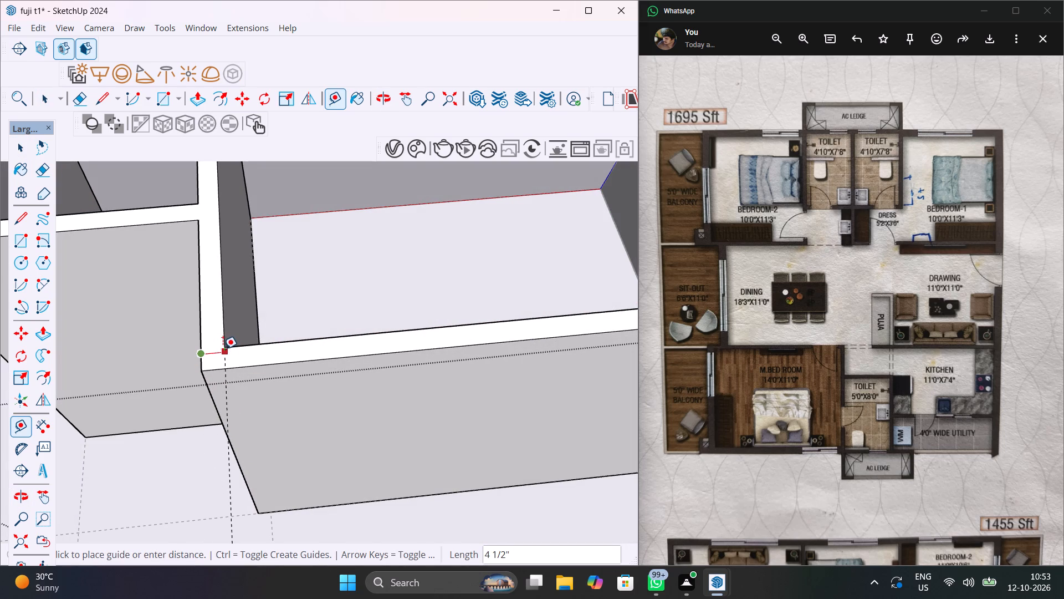
{"action": "left_click", "coordinate": [223, 349]}
Place a vertical guide on the master bedroom wall's dining-side face, 4.5" in from its corner edge beside the toilet.
{"action": "middle_click_drag", "start_coordinate": [229, 439], "coordinate": [237, 394]}
{"action": "scroll", "coordinate": [239, 359], "scroll_direction": "down", "scroll_amount": 1}
{"action": "middle_click_drag", "start_coordinate": [239, 356], "coordinate": [239, 292]}
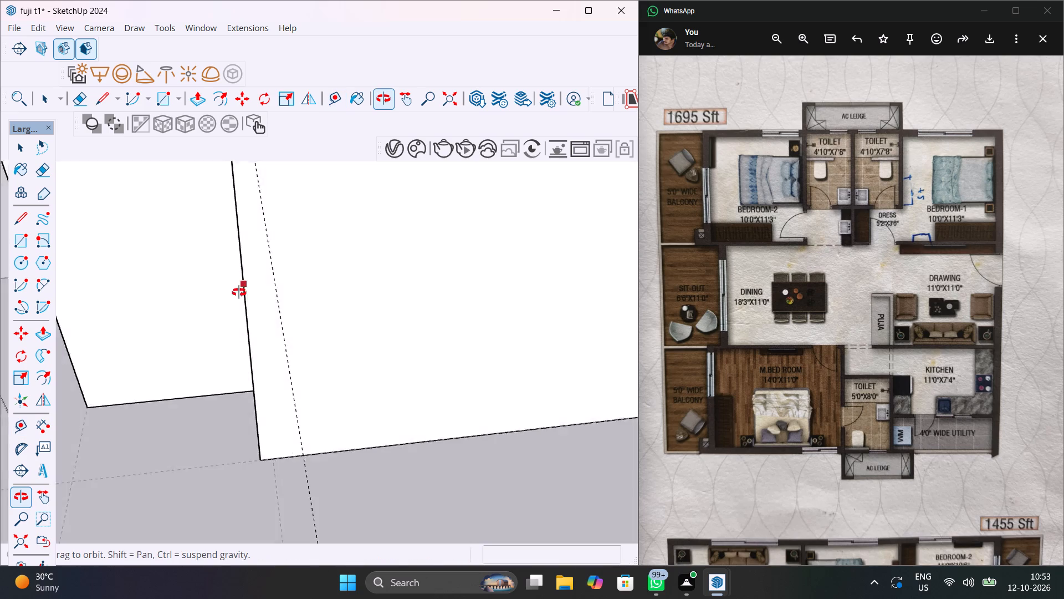
{"action": "middle_click_drag", "start_coordinate": [239, 292], "coordinate": [216, 353]}
{"action": "middle_click_drag", "start_coordinate": [249, 373], "coordinate": [269, 472]}
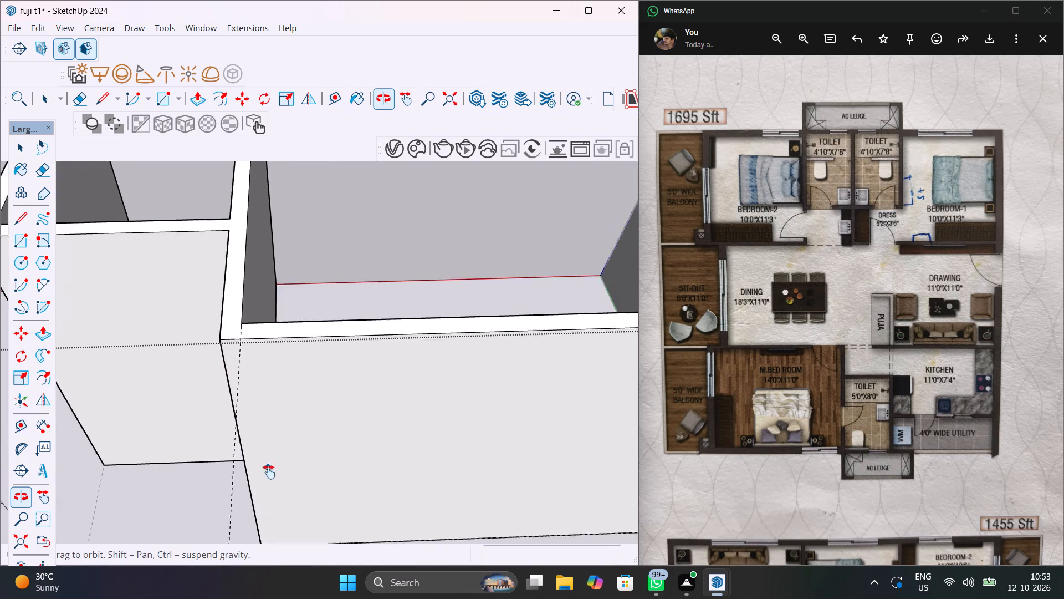
{"action": "middle_click_drag", "start_coordinate": [269, 472], "coordinate": [241, 523]}
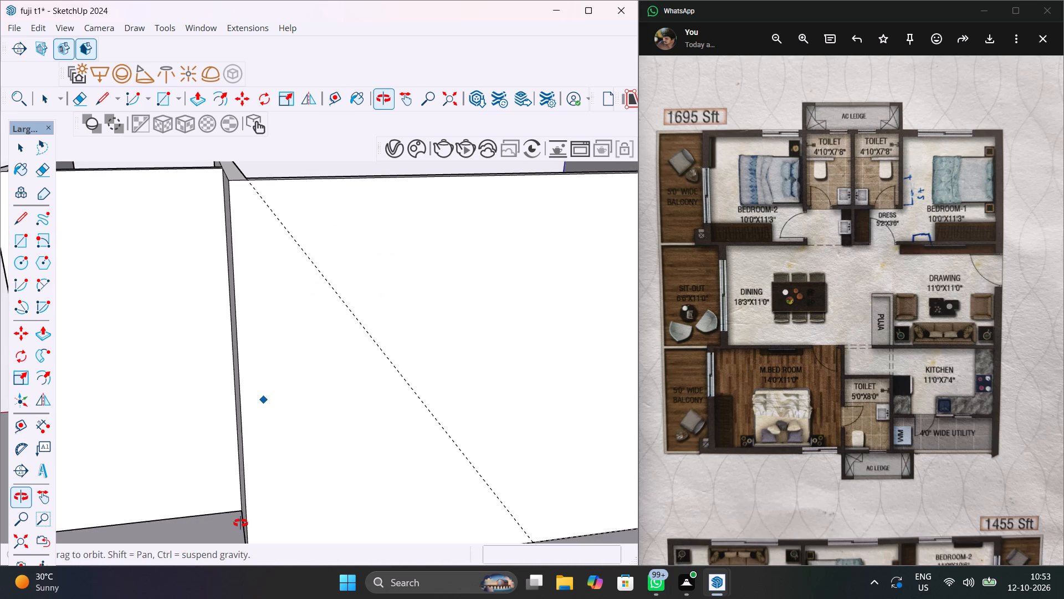
{"action": "middle_click_drag", "start_coordinate": [241, 523], "coordinate": [219, 554]}
{"action": "scroll", "coordinate": [171, 291], "scroll_direction": "up", "scroll_amount": 5}
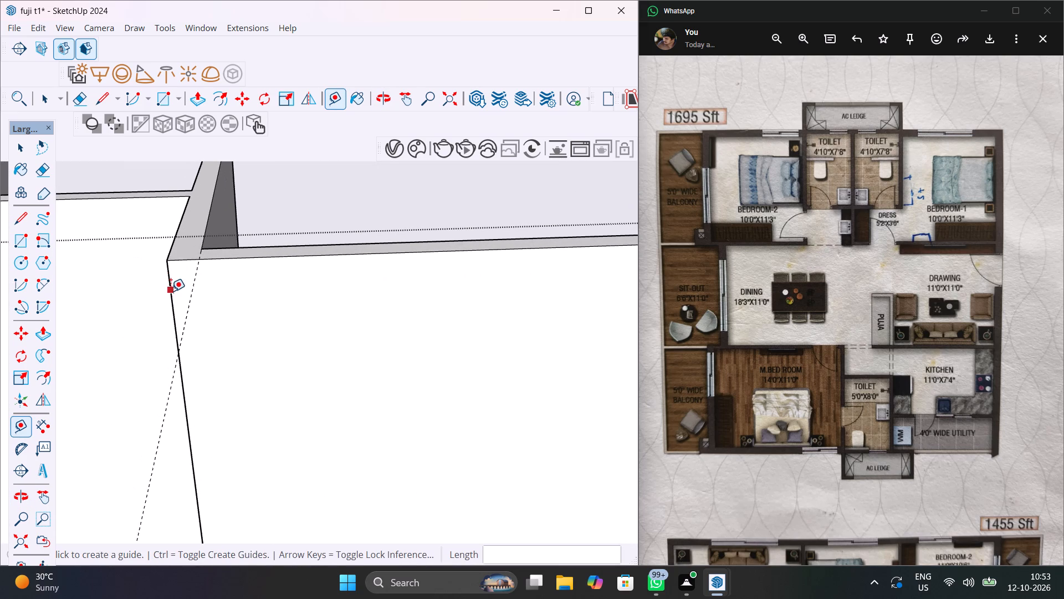
{"action": "left_click", "coordinate": [171, 291]}
{"action": "left_click", "coordinate": [197, 261]}
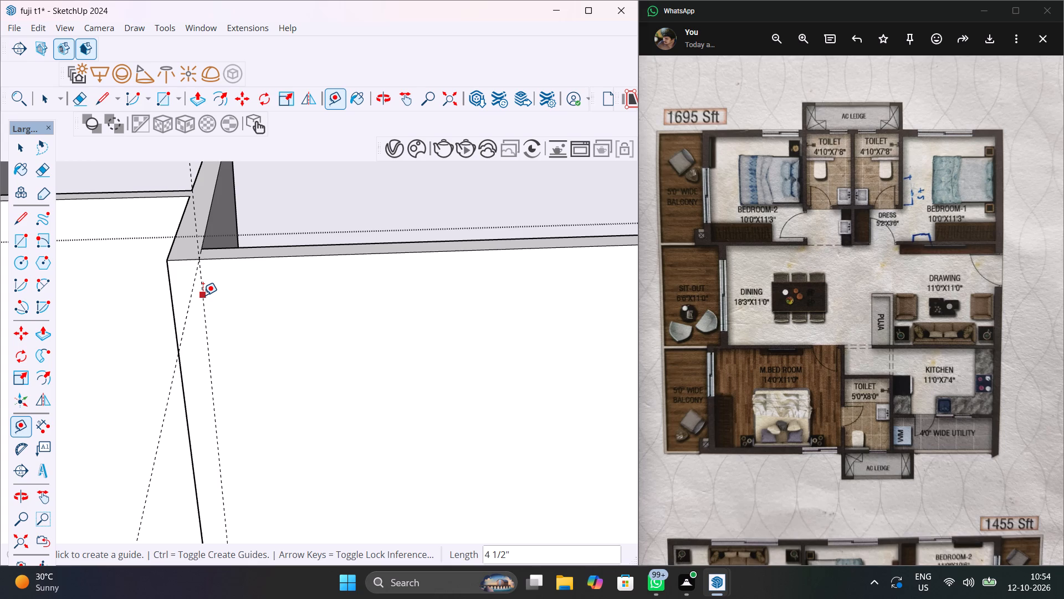
Add two vertical guides on the master bedroom wall's dining-side face, 6" from the 4.5" guide and 3' beyond that.
{"action": "left_click", "coordinate": [203, 295]}
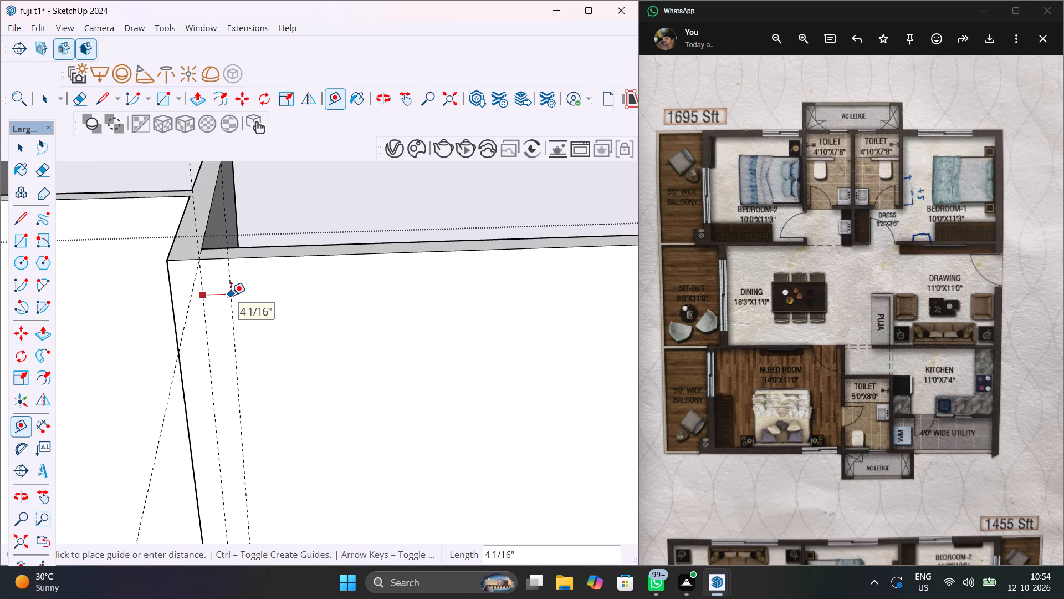
{"action": "type", "text": "6\""}
{"action": "key", "text": "Return"}
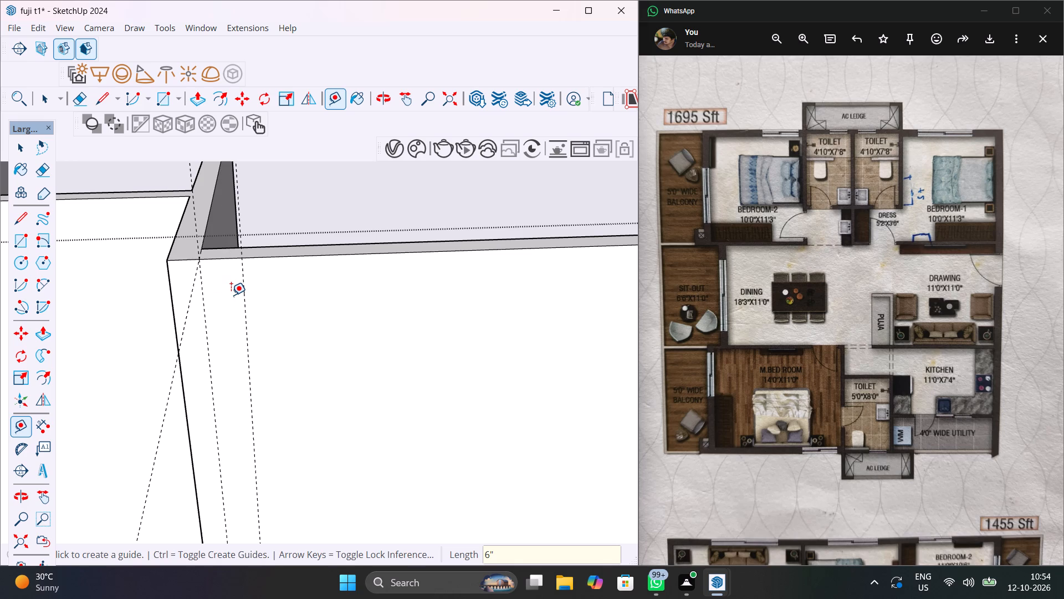
{"action": "left_click", "coordinate": [245, 309]}
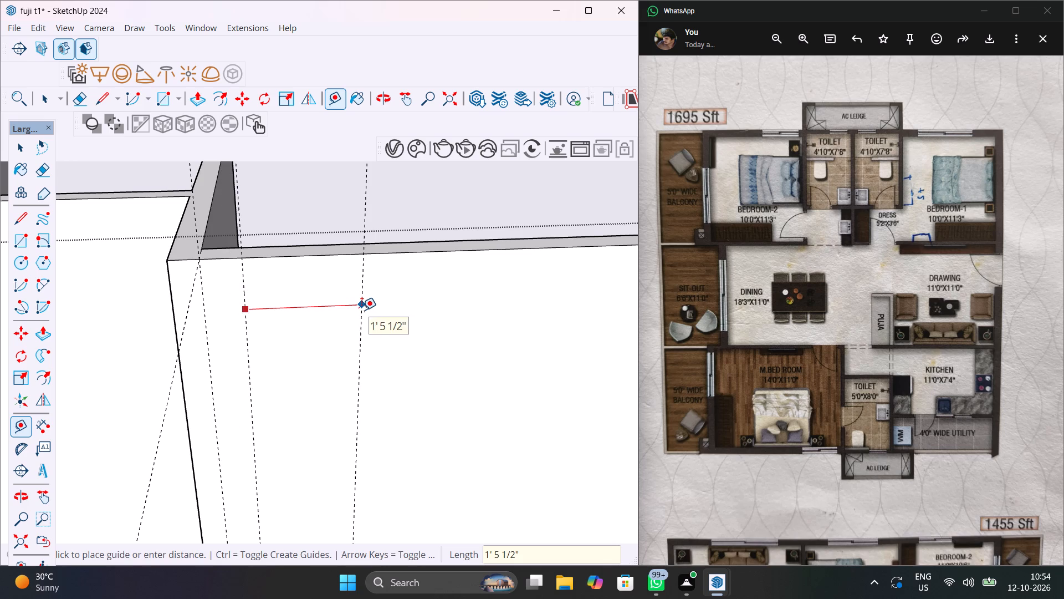
{"action": "type", "text": "3'"}
{"action": "key", "text": "Return"}
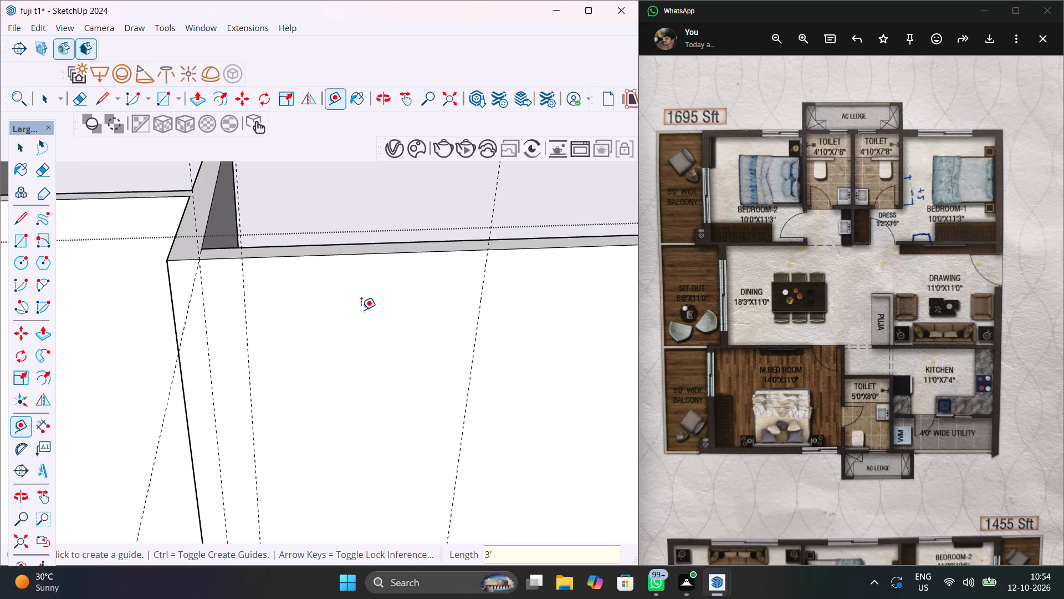
Place a horizontal guide on the same wall face, 7' above its bottom edge.
{"action": "scroll", "coordinate": [361, 309], "scroll_direction": "down", "scroll_amount": 13}
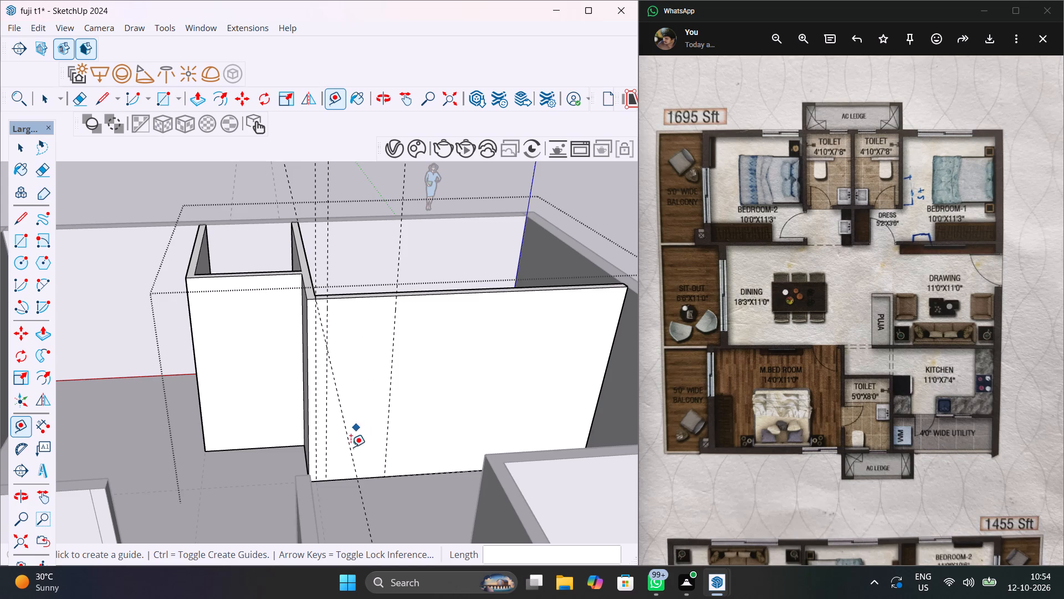
{"action": "middle_click_drag", "start_coordinate": [370, 476], "coordinate": [342, 501]}
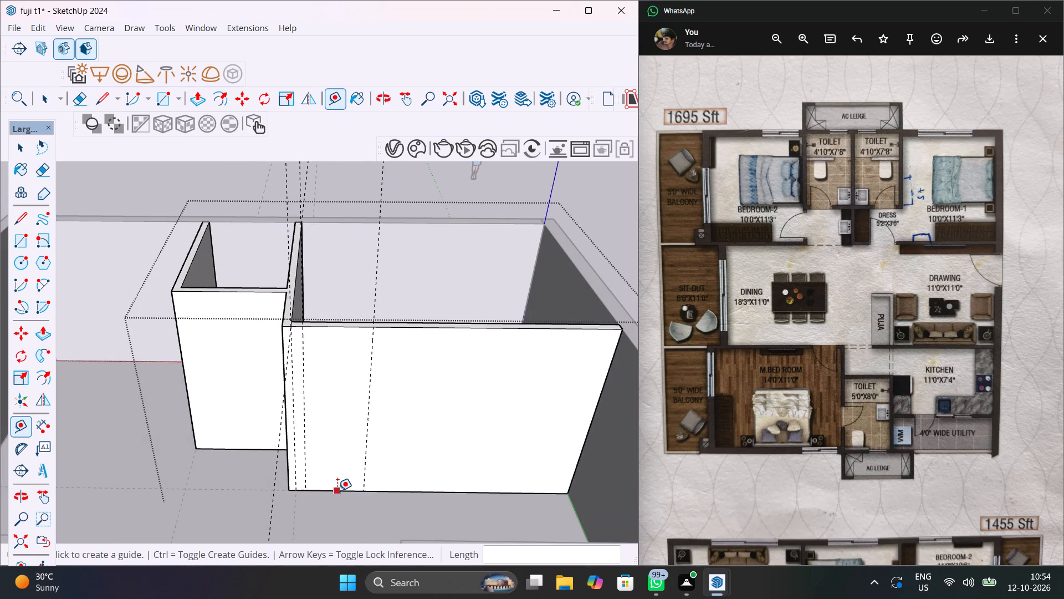
{"action": "left_click", "coordinate": [337, 490]}
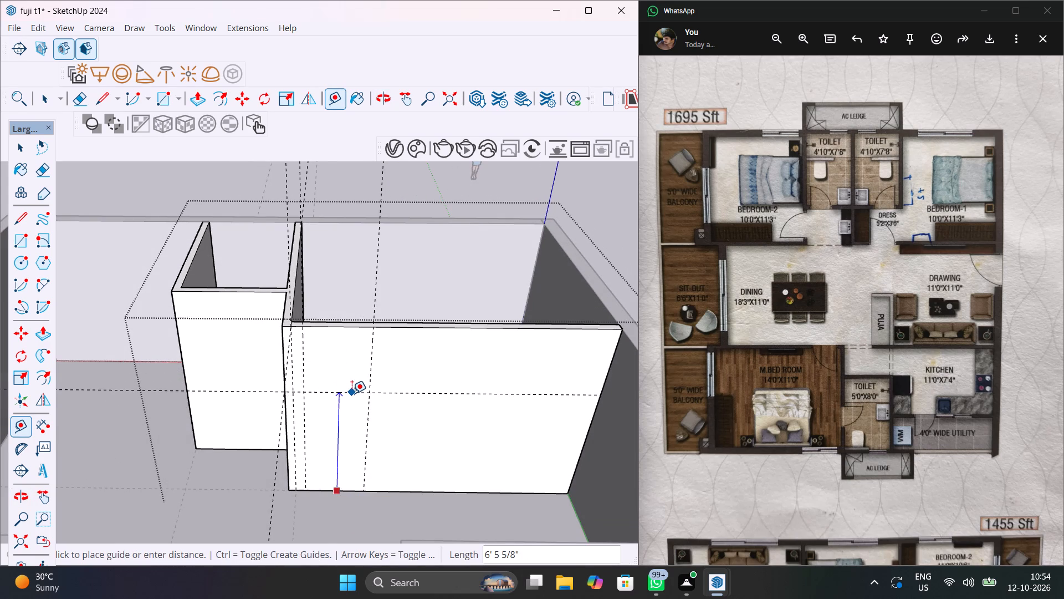
{"action": "type", "text": "7'"}
{"action": "key", "text": "Return"}
Cut the master bedroom door opening by drawing a 3' × 7' rectangle between the guides and pushing it 4.5" through, and close the wall group.
{"action": "key", "text": "space"}
{"action": "key", "text": "r"}
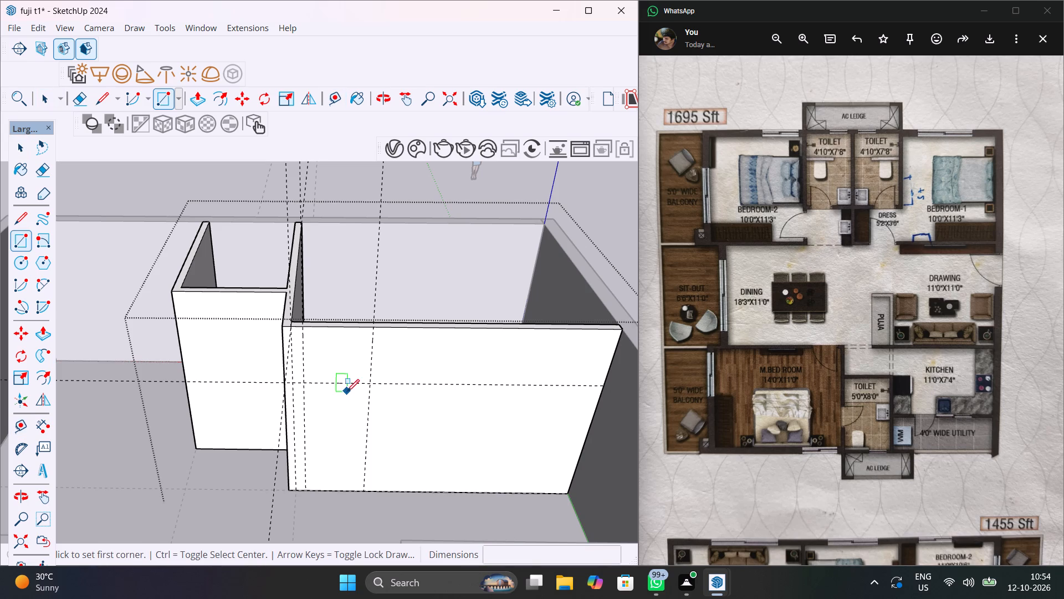
{"action": "left_click", "coordinate": [305, 383]}
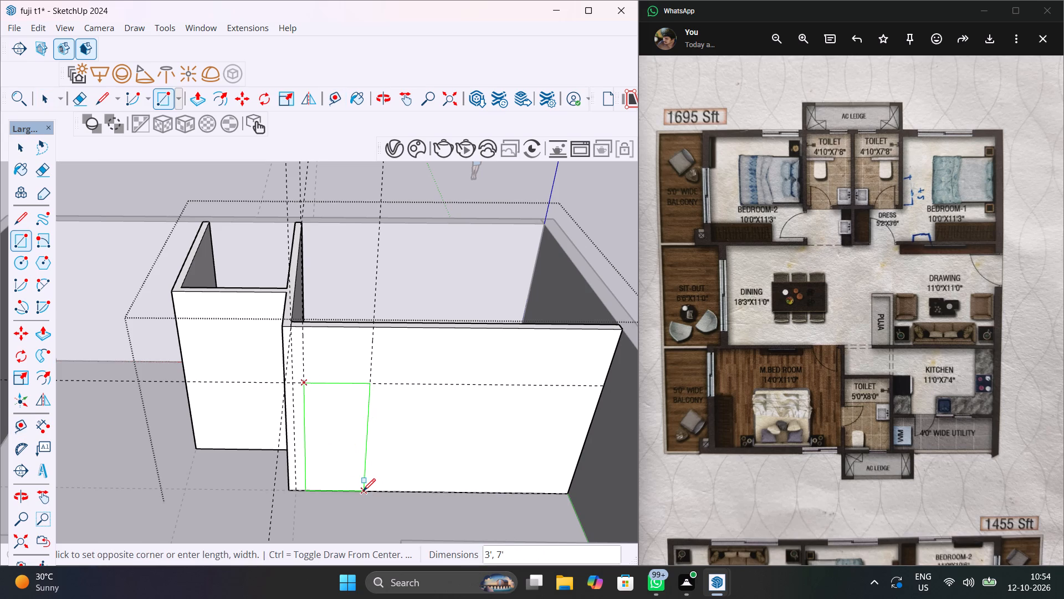
{"action": "left_click", "coordinate": [363, 491]}
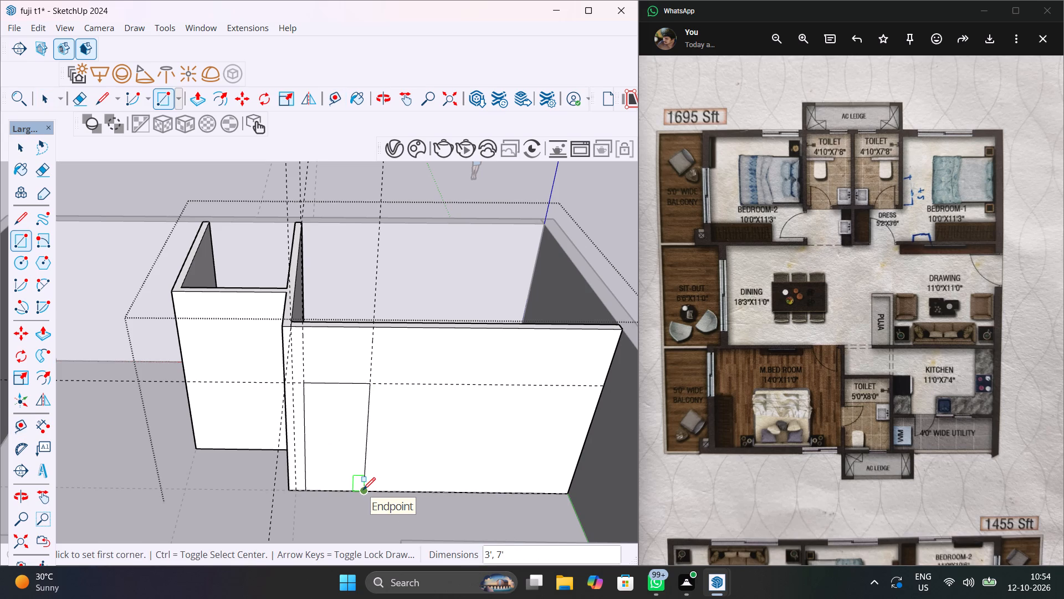
{"action": "key", "text": "p"}
{"action": "left_click", "coordinate": [342, 466]}
{"action": "left_click", "coordinate": [342, 435]}
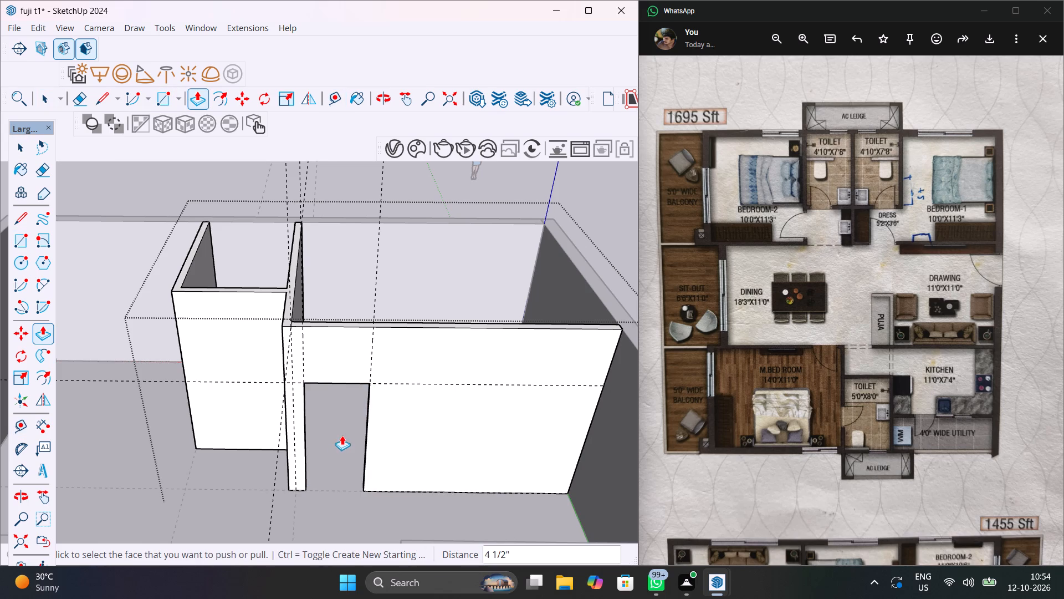
{"action": "key", "text": "space"}
{"action": "scroll", "coordinate": [345, 473], "scroll_direction": "down", "scroll_amount": 7}
{"action": "left_click", "coordinate": [549, 337]}
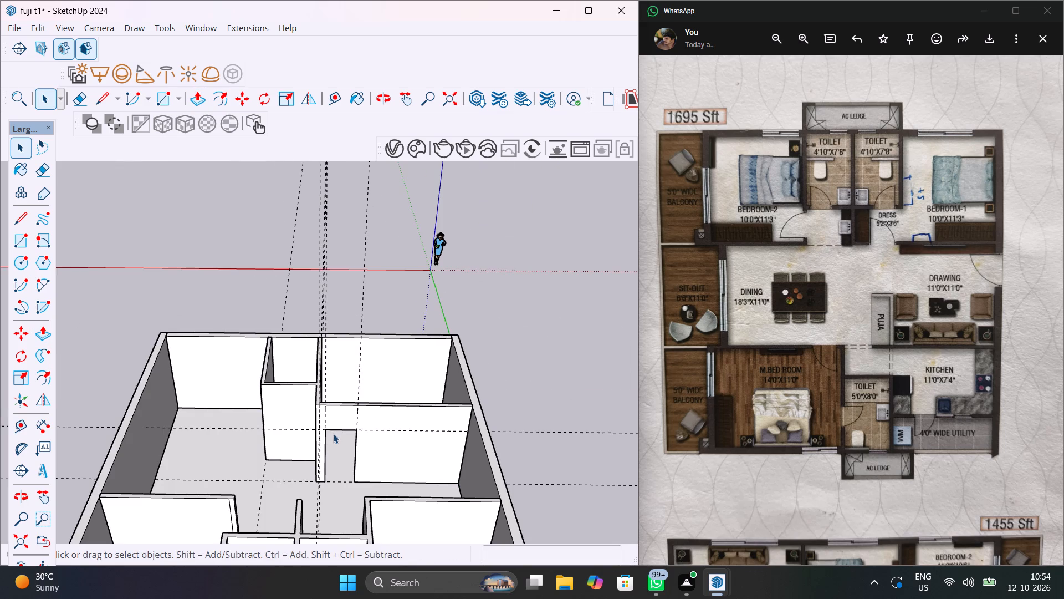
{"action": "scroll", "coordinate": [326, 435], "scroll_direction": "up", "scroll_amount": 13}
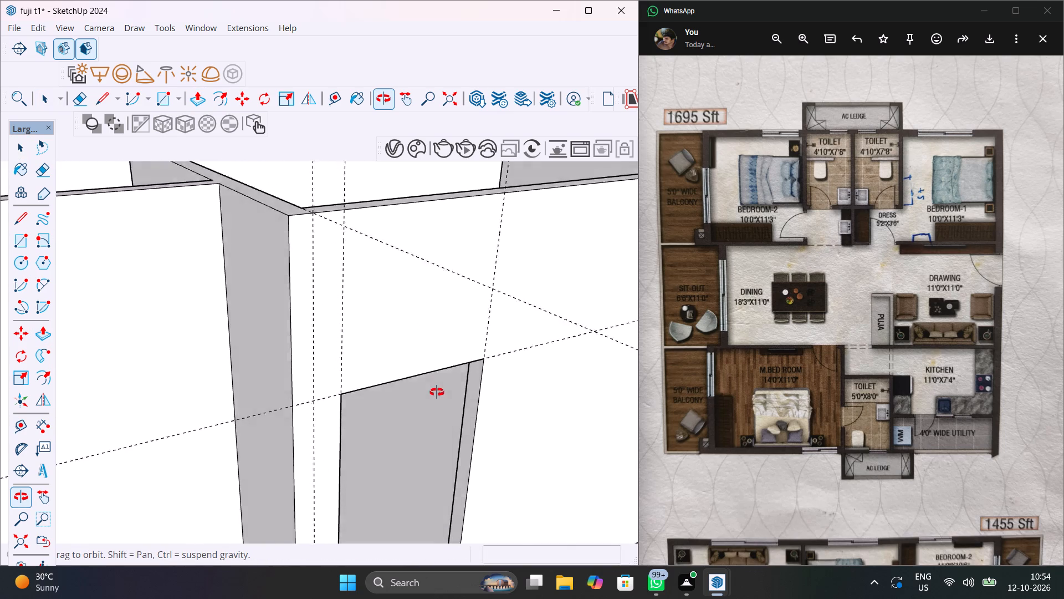
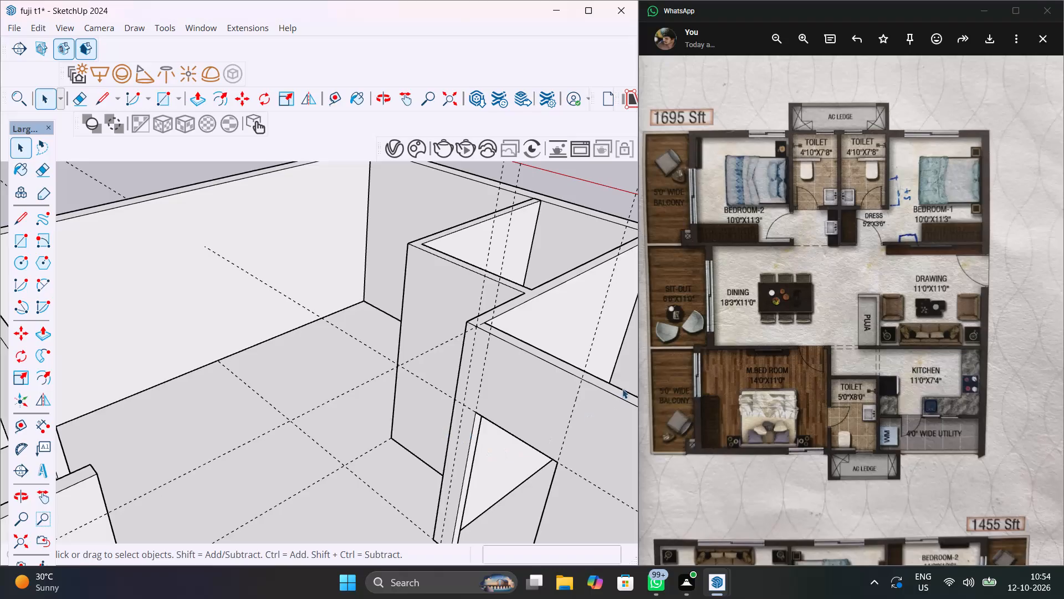
Widen the modelling window slightly against the floor plan image beside it.
{"action": "left_click_drag", "start_coordinate": [640, 383], "coordinate": [657, 386]}
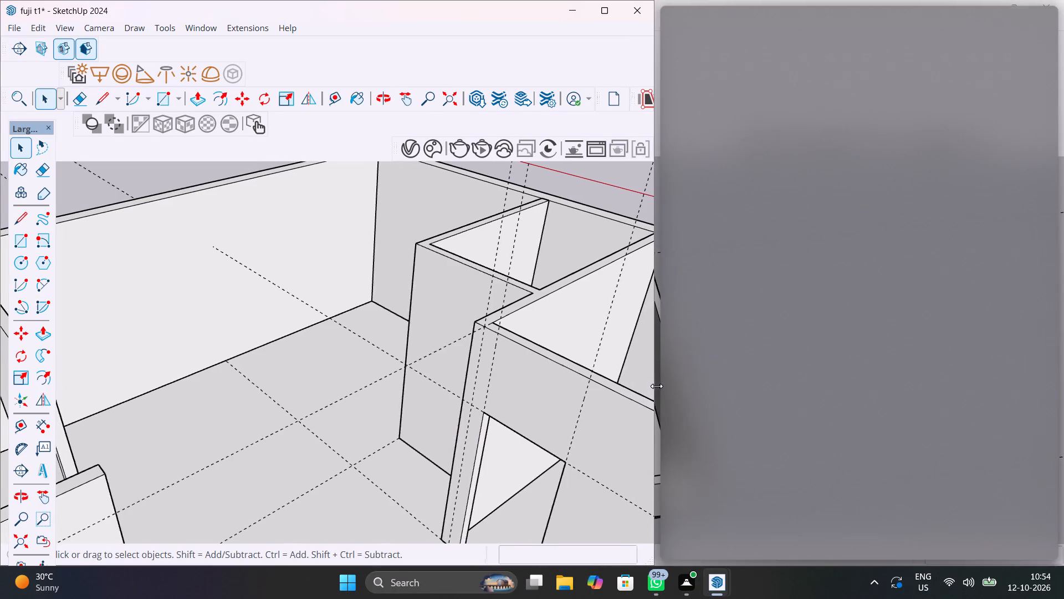
{"action": "left_click_drag", "start_coordinate": [657, 386], "coordinate": [657, 386]}
Open the inner wall group and place a vertical guide on the toilet wall's master-bedroom face, 3' from its edge at the outer wall.
{"action": "scroll", "coordinate": [474, 404], "scroll_direction": "up", "scroll_amount": 2}
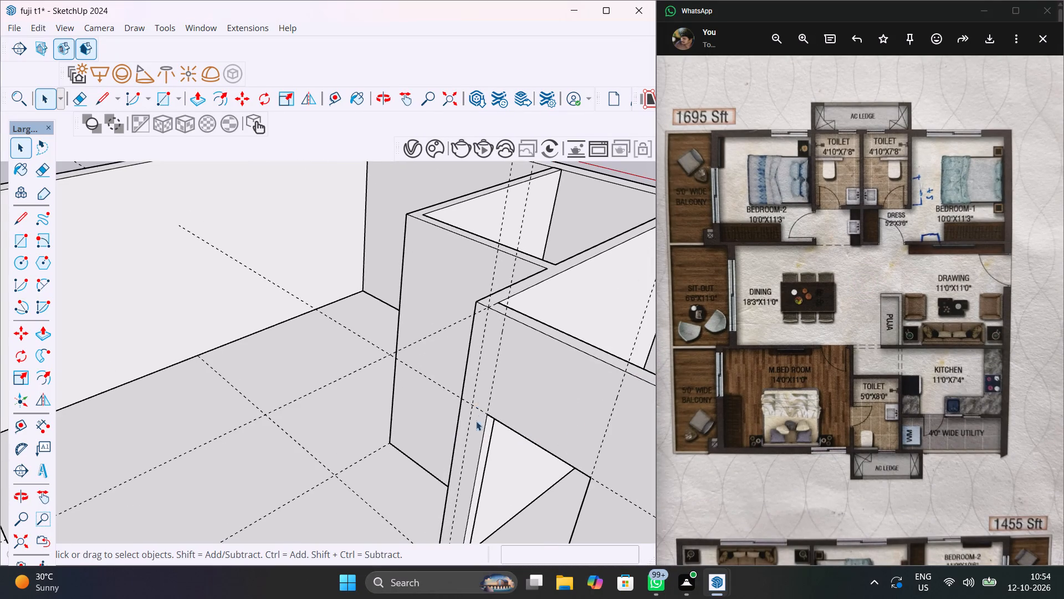
{"action": "middle_click_drag", "start_coordinate": [516, 443], "coordinate": [454, 463]}
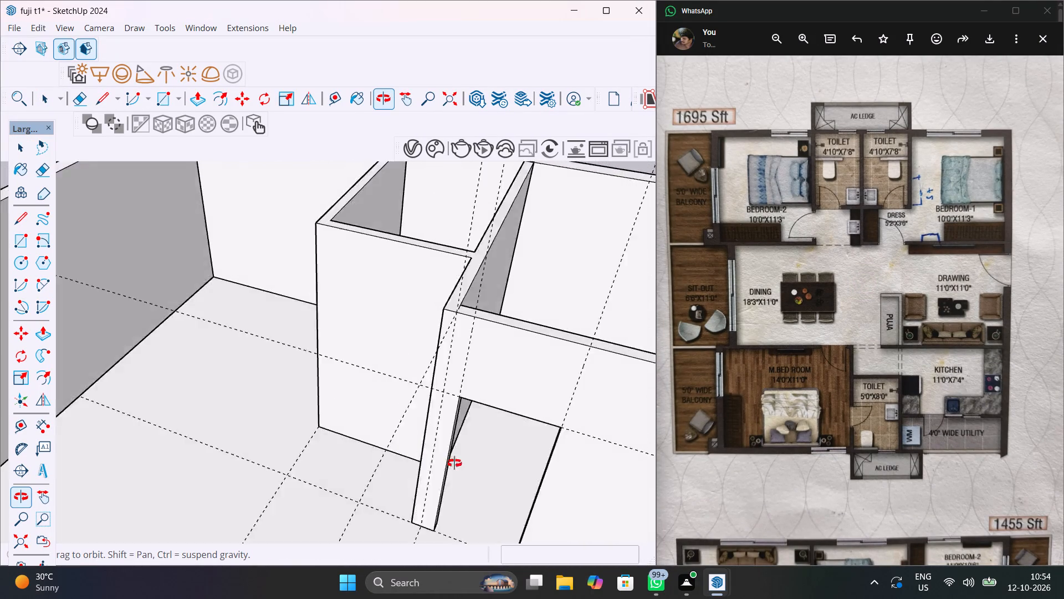
{"action": "middle_click_drag", "start_coordinate": [454, 463], "coordinate": [192, 465]}
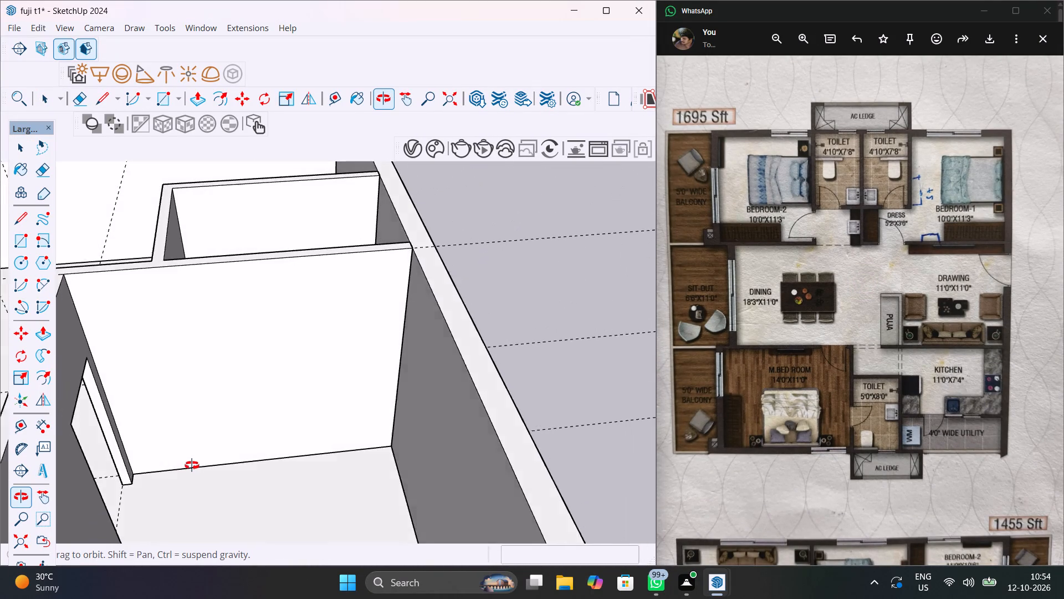
{"action": "middle_click_drag", "start_coordinate": [192, 465], "coordinate": [230, 464]}
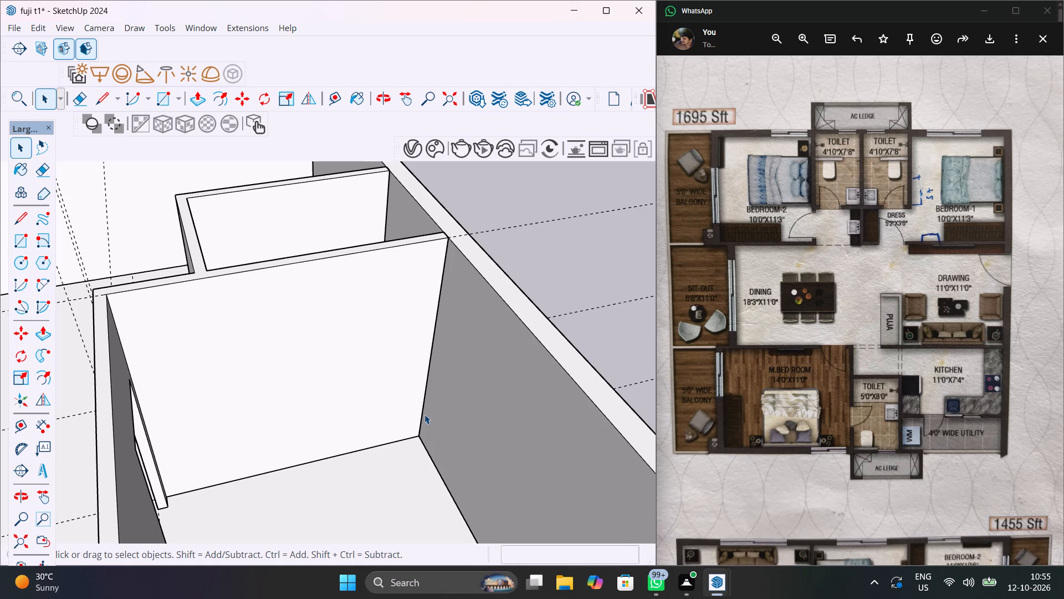
{"action": "scroll", "coordinate": [407, 414], "scroll_direction": "down", "scroll_amount": 7}
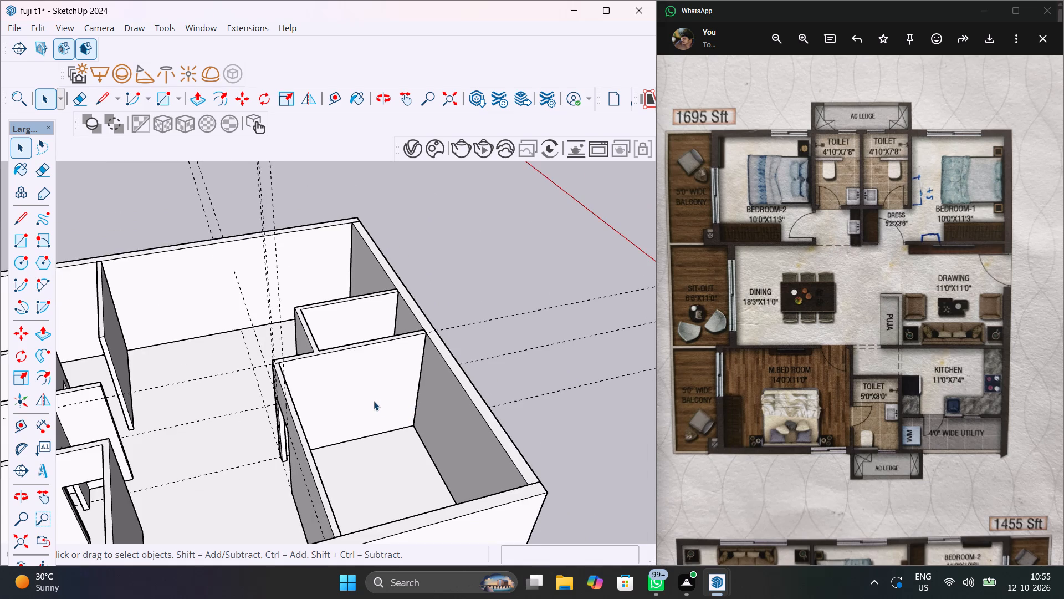
{"action": "double_click", "coordinate": [374, 401]}
{"action": "scroll", "coordinate": [408, 397], "scroll_direction": "up", "scroll_amount": 5}
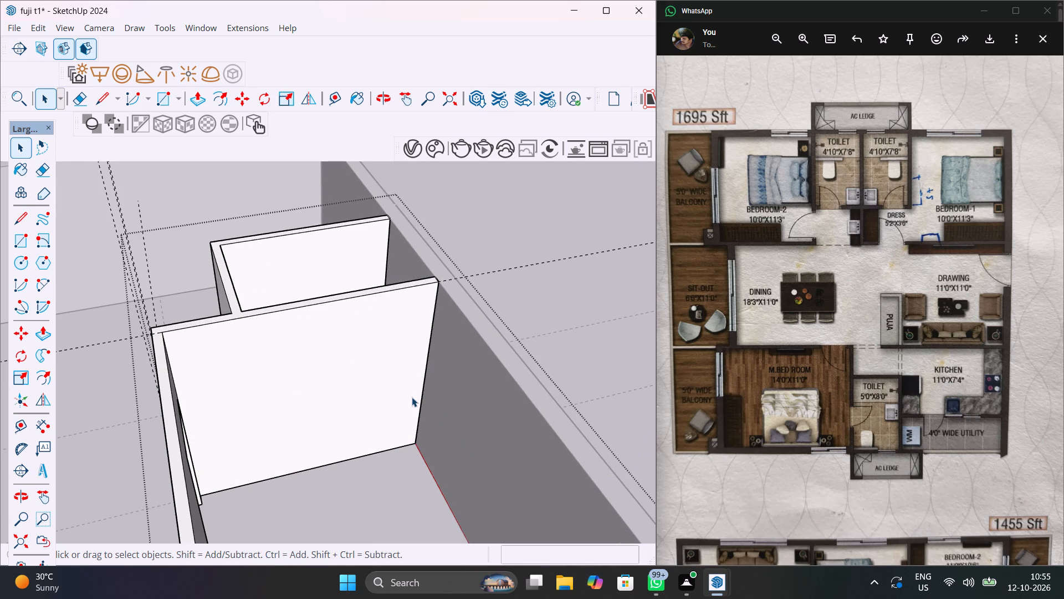
{"action": "key", "text": "t"}
{"action": "left_click", "coordinate": [423, 384]}
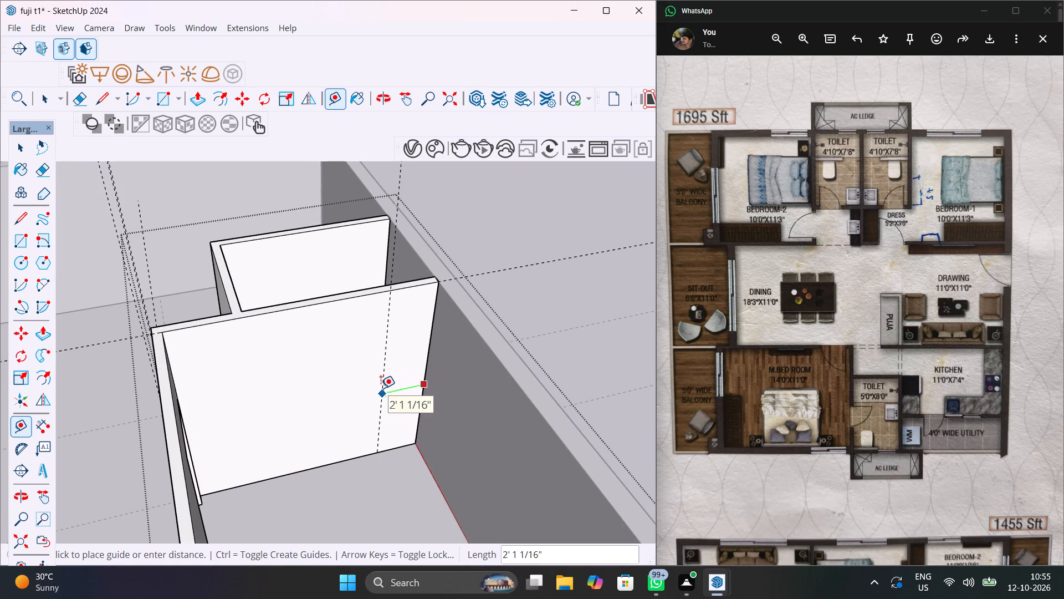
{"action": "type", "text": "2'"}
{"action": "key", "text": "Return"}
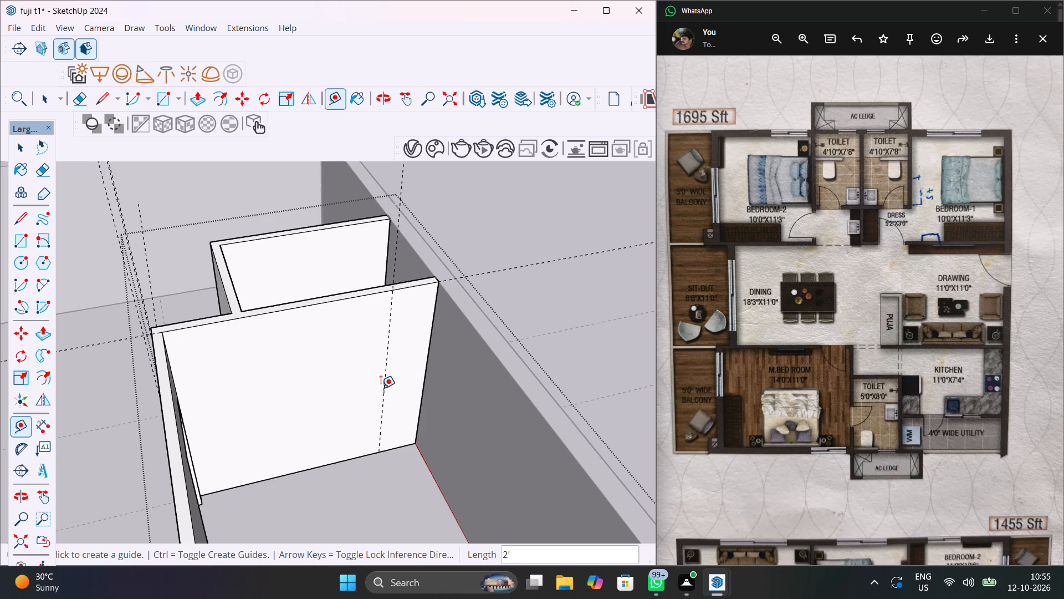
{"action": "type", "text": "3'"}
{"action": "key", "text": "Return"}
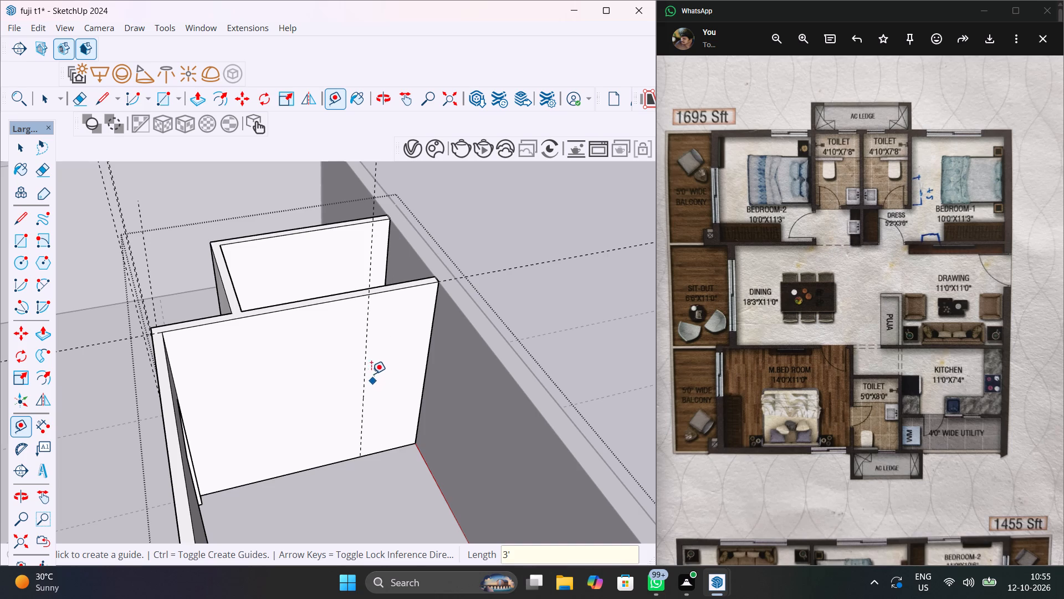
Add a second vertical guide on the toilet wall's master-bedroom face, 2'6" beyond the 3' guide.
{"action": "left_click", "coordinate": [366, 364]}
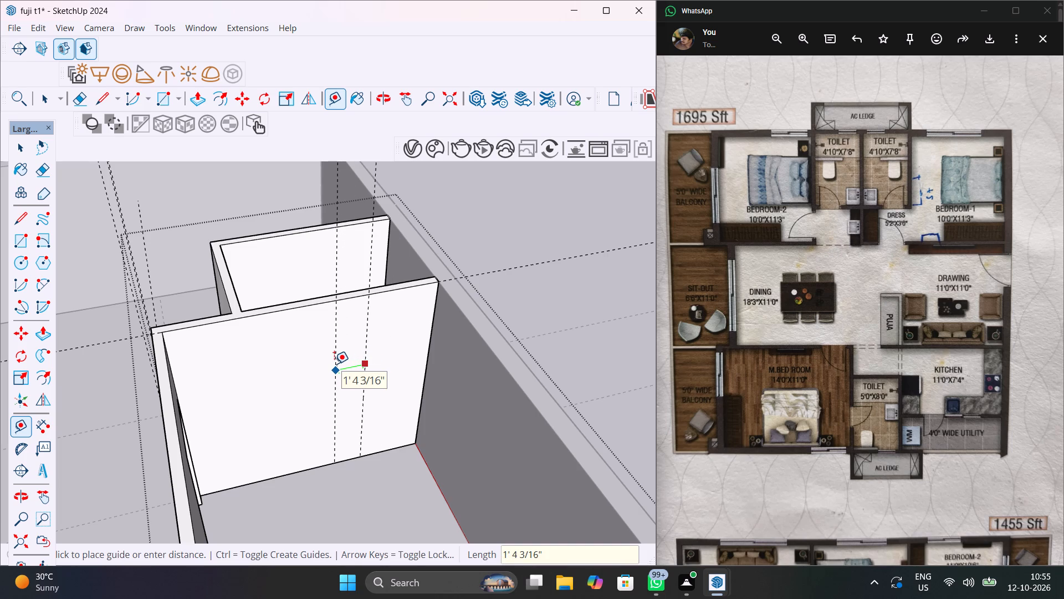
{"action": "type", "text": "2'"}
{"action": "key", "text": "Return"}
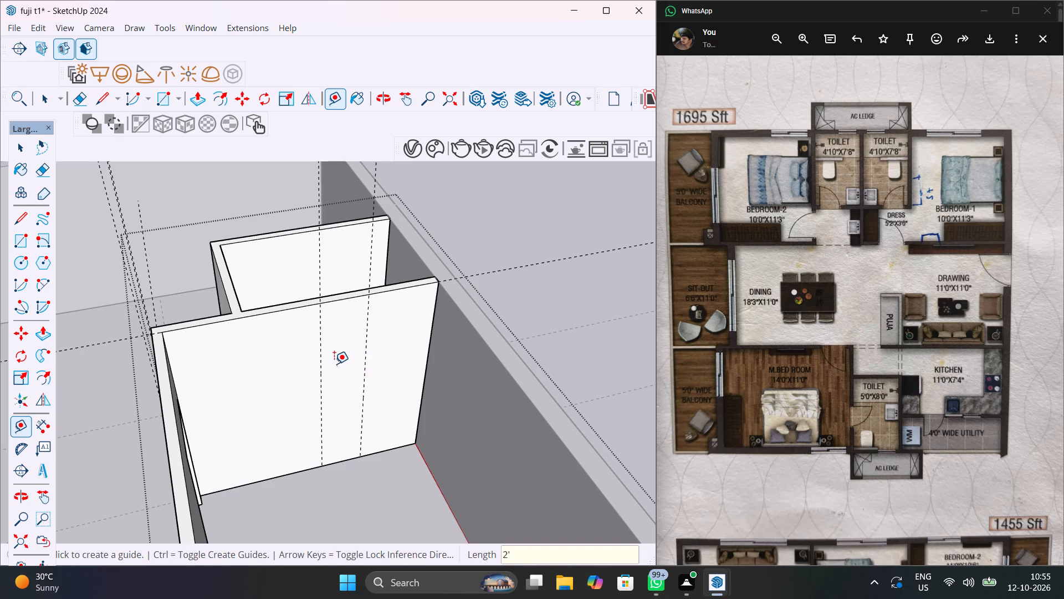
{"action": "type", "text": "2'"}
{"action": "type", "text": "6\""}
{"action": "key", "text": "Return"}
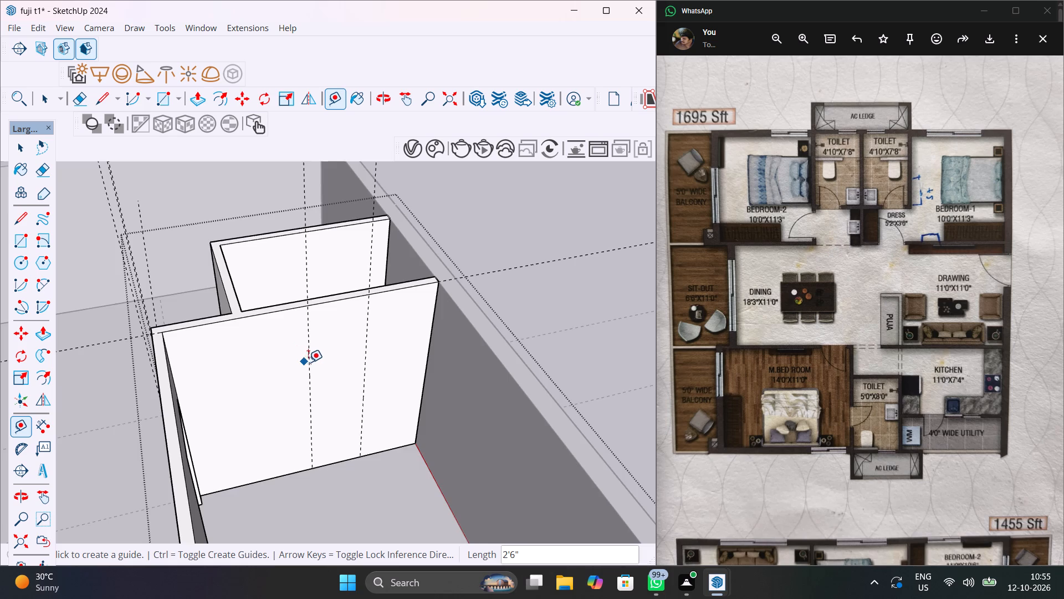
Place a horizontal guide on the same toilet wall face, 7' above its bottom edge.
{"action": "scroll", "coordinate": [309, 363], "scroll_direction": "up", "scroll_amount": 6}
{"action": "left_click", "coordinate": [375, 519]}
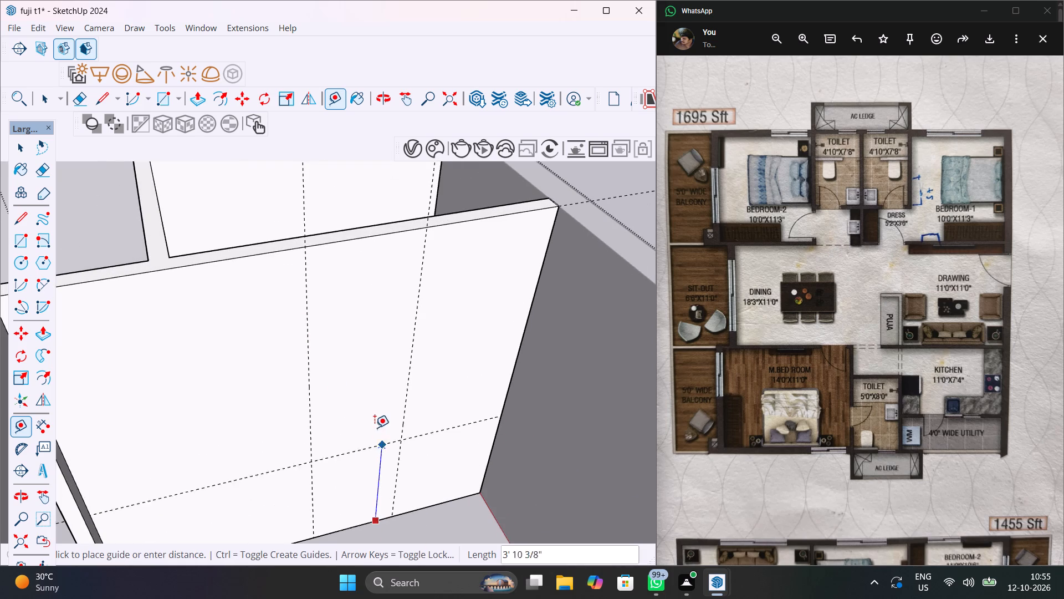
{"action": "type", "text": "7'"}
{"action": "key", "text": "Return"}
Cut the toilet door opening by drawing a 2'6" × 7' rectangle between the guides and pushing it 4.5" through, and close the wall group.
{"action": "key", "text": "r"}
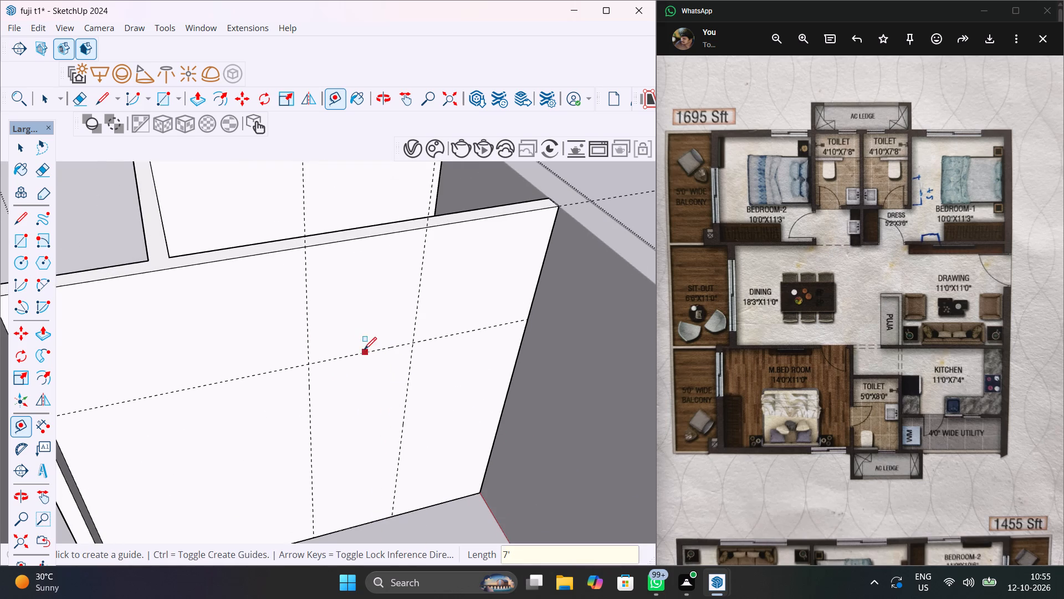
{"action": "left_click", "coordinate": [309, 366]}
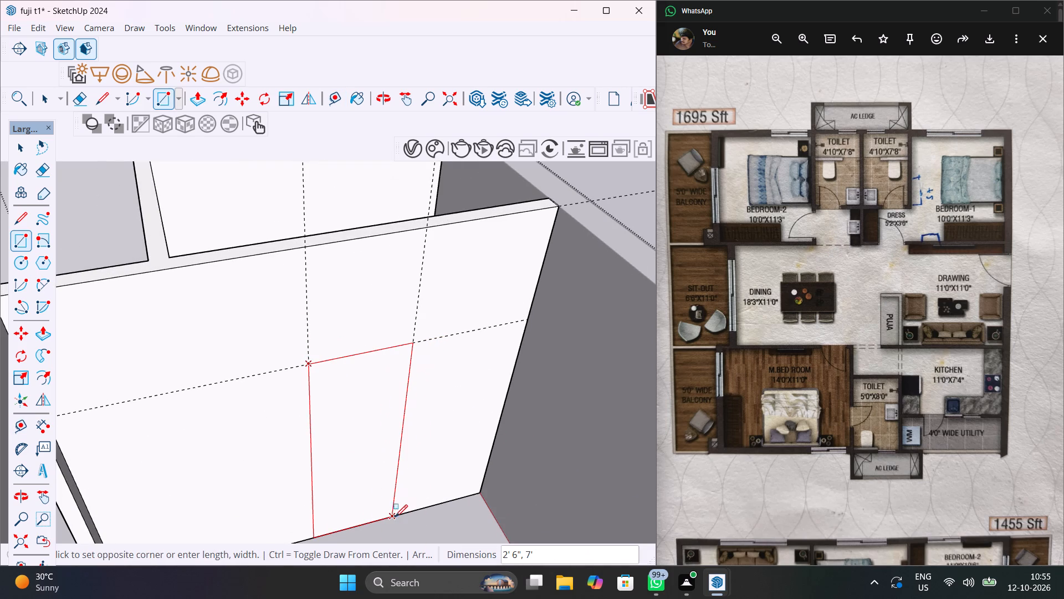
{"action": "left_click", "coordinate": [392, 519]}
{"action": "key", "text": "p"}
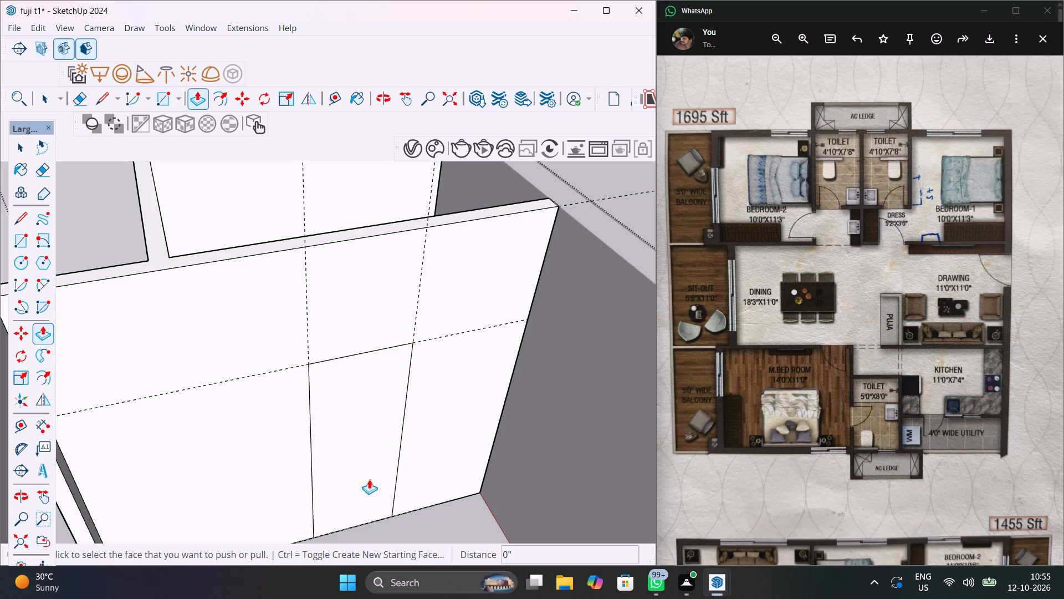
{"action": "left_click", "coordinate": [369, 479]}
{"action": "left_click", "coordinate": [351, 447]}
{"action": "scroll", "coordinate": [376, 458], "scroll_direction": "down", "scroll_amount": 7}
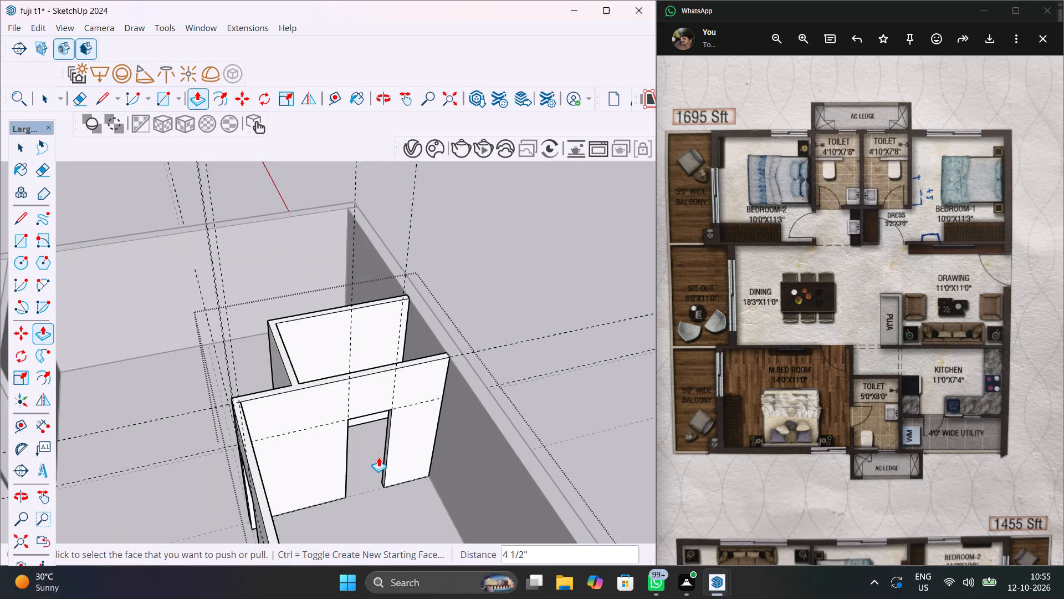
{"action": "key", "text": "space"}
{"action": "left_click", "coordinate": [519, 304]}
{"action": "left_click", "coordinate": [508, 280]}
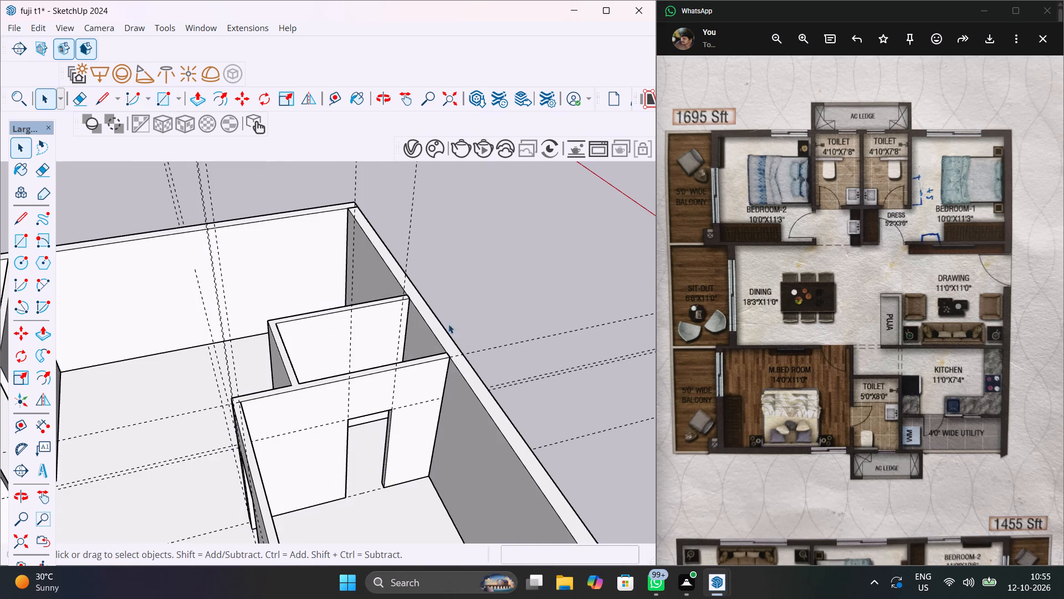
Delete all the guides in the model.
{"action": "scroll", "coordinate": [380, 441], "scroll_direction": "up", "scroll_amount": 4}
{"action": "middle_click_drag", "start_coordinate": [388, 471], "coordinate": [587, 476]}
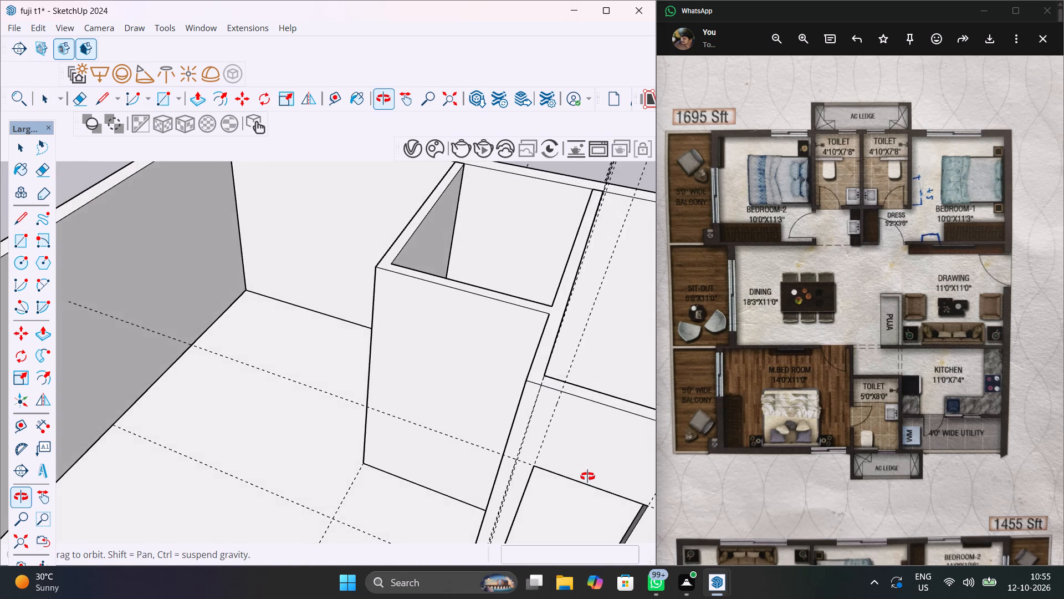
{"action": "middle_click_drag", "start_coordinate": [587, 476], "coordinate": [523, 485]}
{"action": "scroll", "coordinate": [508, 474], "scroll_direction": "down", "scroll_amount": 6}
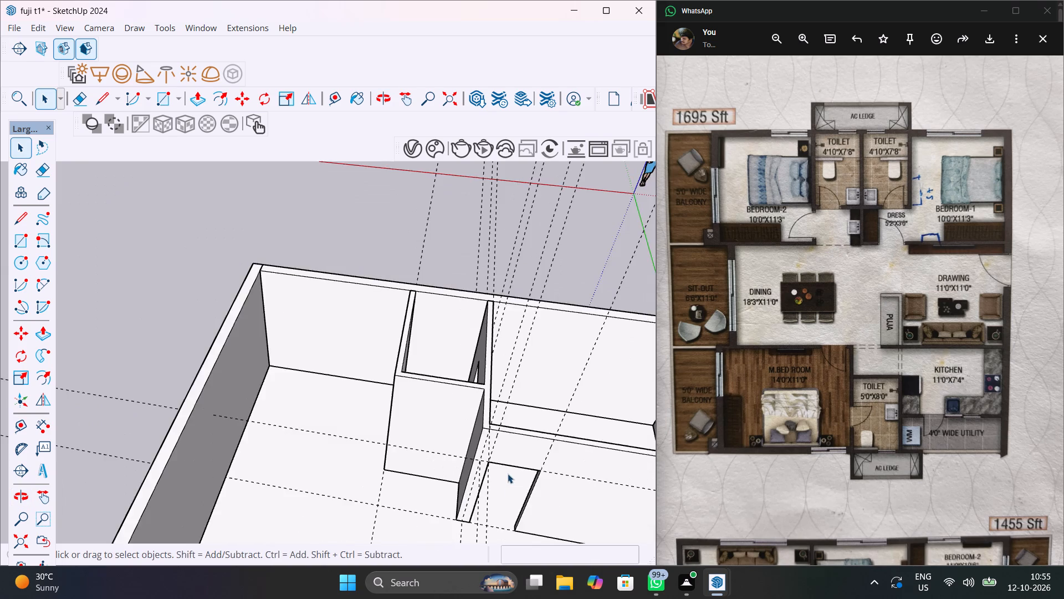
{"action": "scroll", "coordinate": [508, 474], "scroll_direction": "down", "scroll_amount": 4}
{"action": "middle_click_drag", "start_coordinate": [510, 473], "coordinate": [282, 414], "text": "shift"}
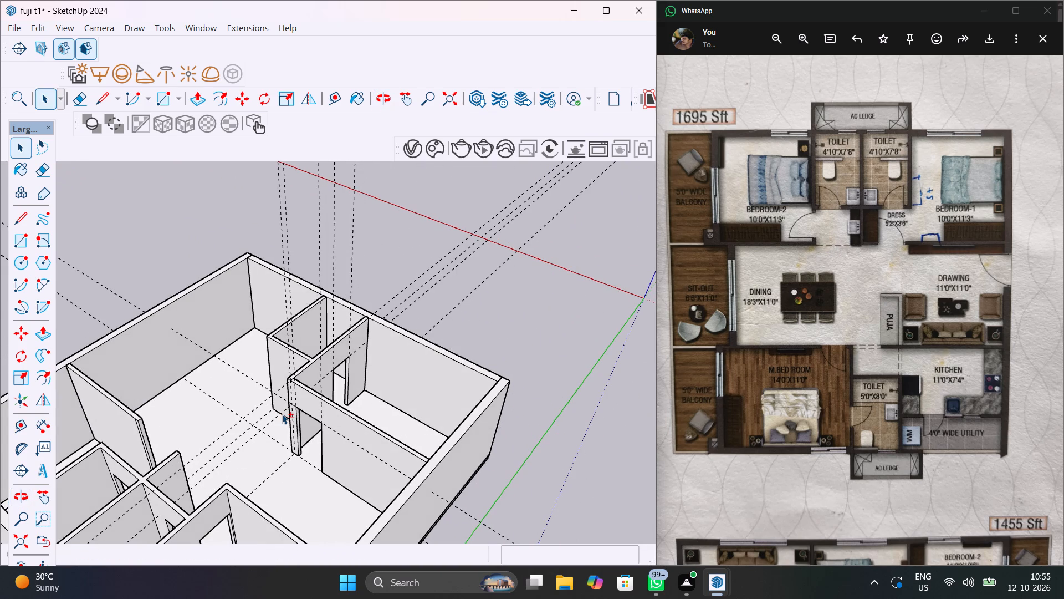
{"action": "left_click", "coordinate": [40, 27]}
{"action": "left_click", "coordinate": [98, 167]}
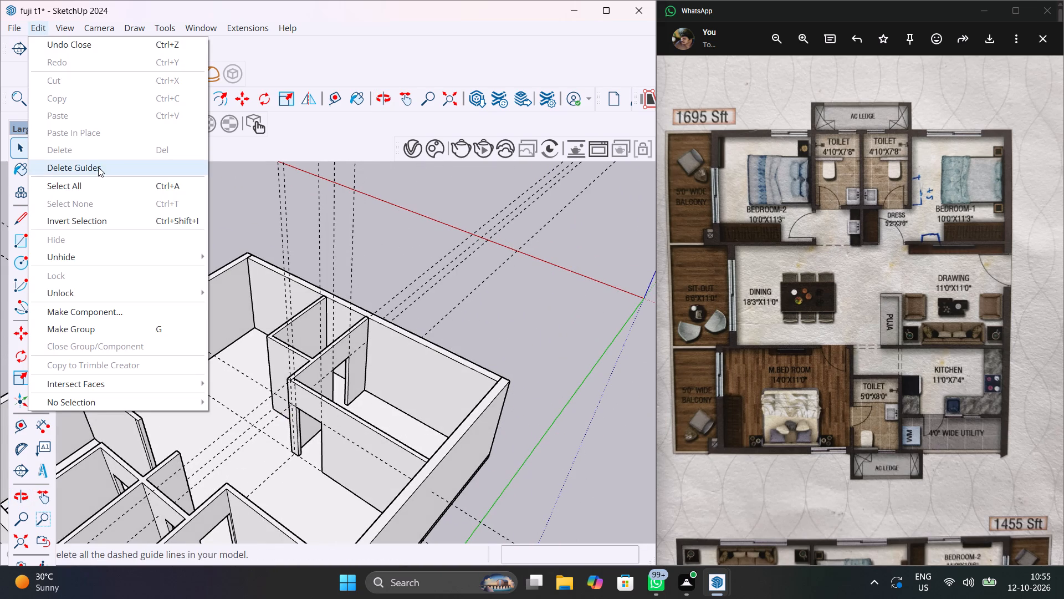
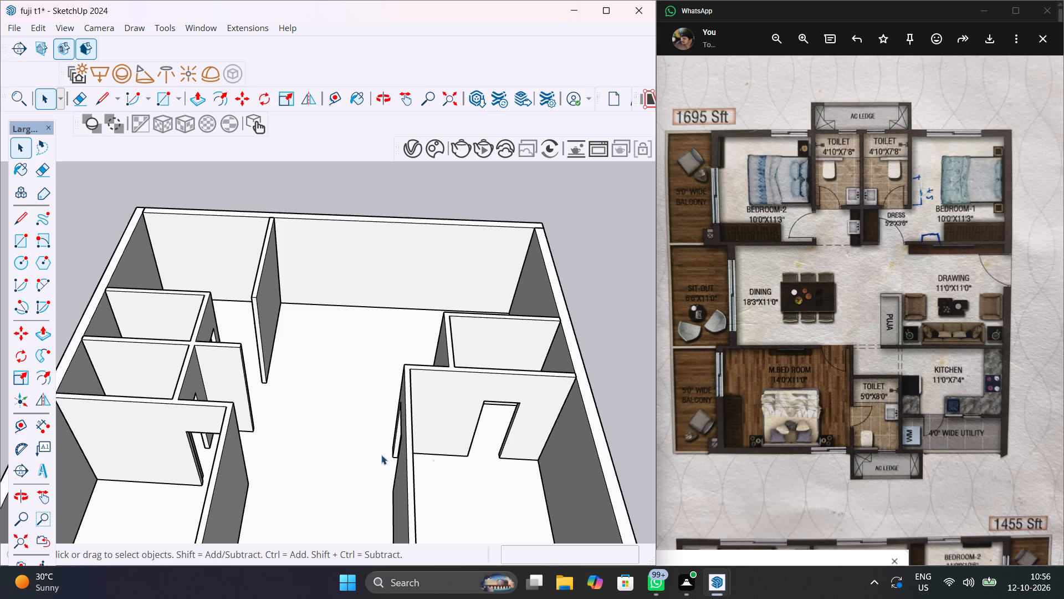
Compare the model's drawing, kitchen and toilet areas with the kitchen and utility layout on the reference floor plan.
{"action": "scroll", "coordinate": [442, 459], "scroll_direction": "down", "scroll_amount": 9}
{"action": "middle_click_drag", "start_coordinate": [443, 458], "coordinate": [443, 453]}
{"action": "scroll", "coordinate": [443, 454], "scroll_direction": "up", "scroll_amount": 13}
{"action": "middle_click_drag", "start_coordinate": [439, 466], "coordinate": [631, 488]}
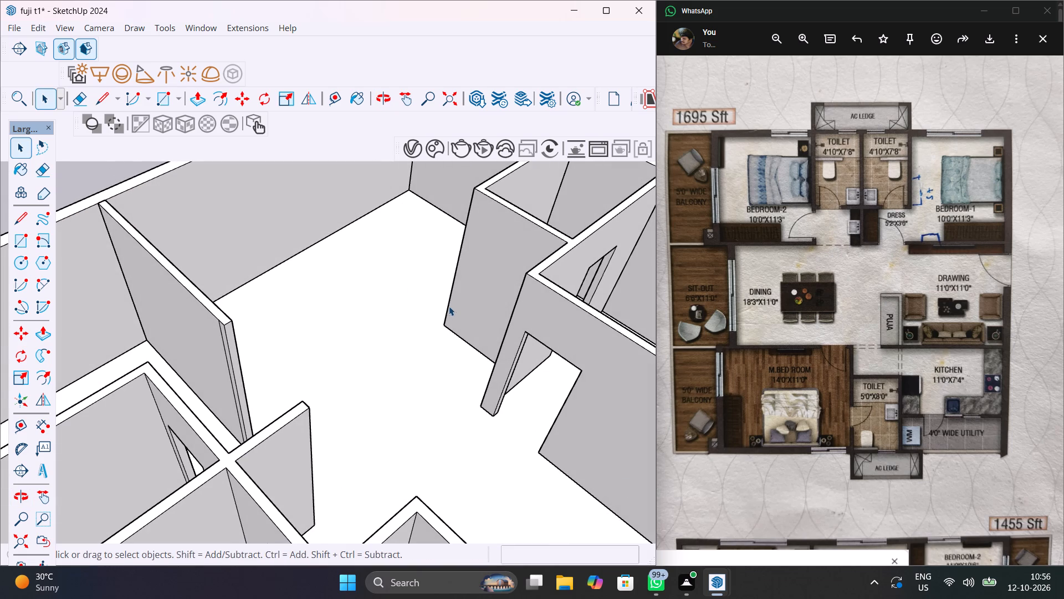
{"action": "scroll", "coordinate": [465, 271], "scroll_direction": "down", "scroll_amount": 3}
{"action": "middle_click_drag", "start_coordinate": [439, 267], "coordinate": [449, 420]}
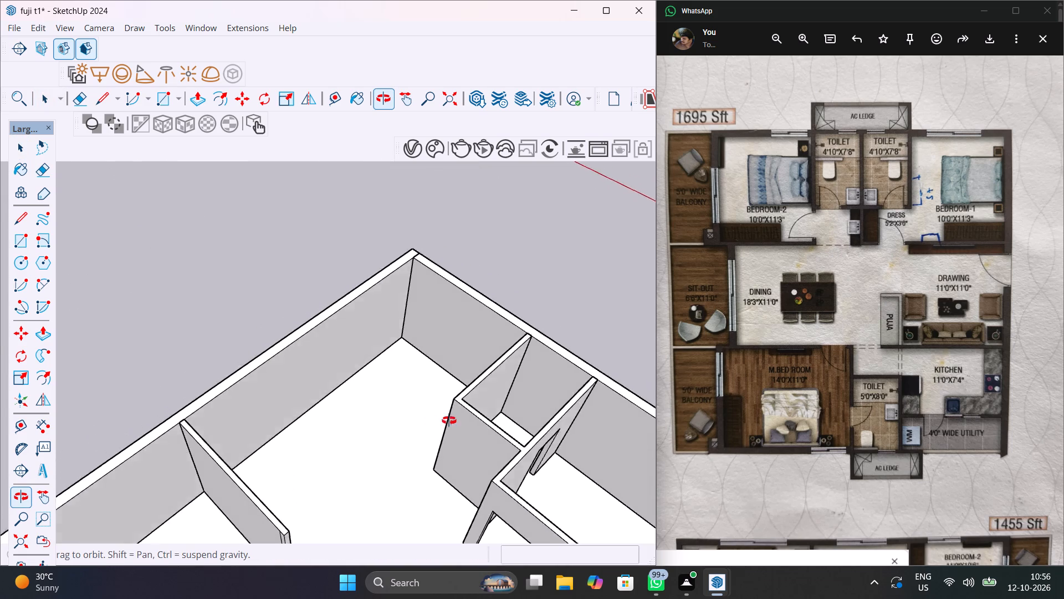
{"action": "middle_click_drag", "start_coordinate": [449, 420], "coordinate": [553, 354]}
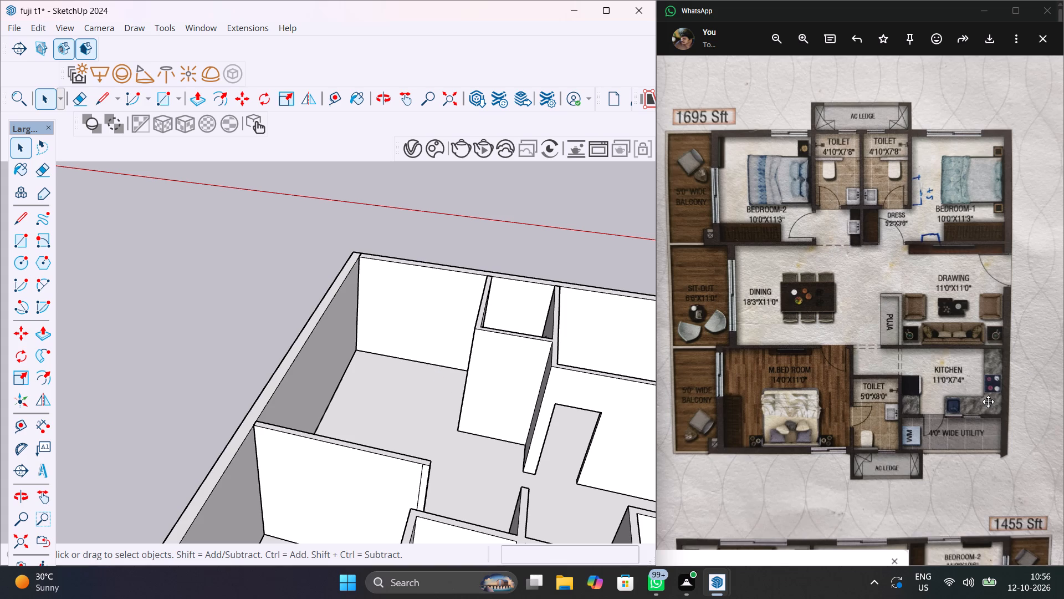
{"action": "scroll", "coordinate": [988, 402], "scroll_direction": "up", "scroll_amount": 7}
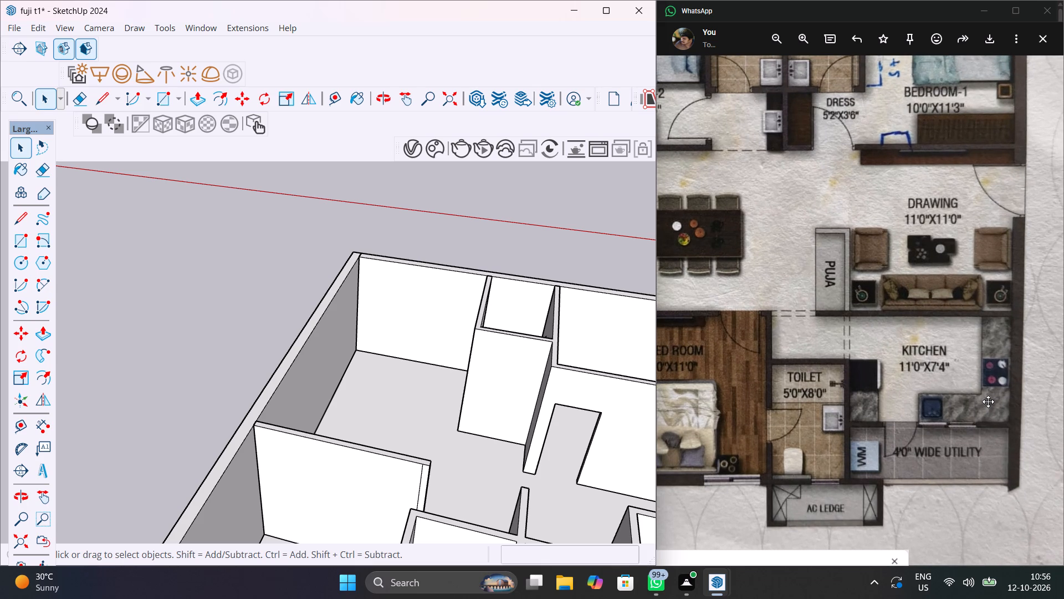
{"action": "scroll", "coordinate": [411, 380], "scroll_direction": "down", "scroll_amount": 7}
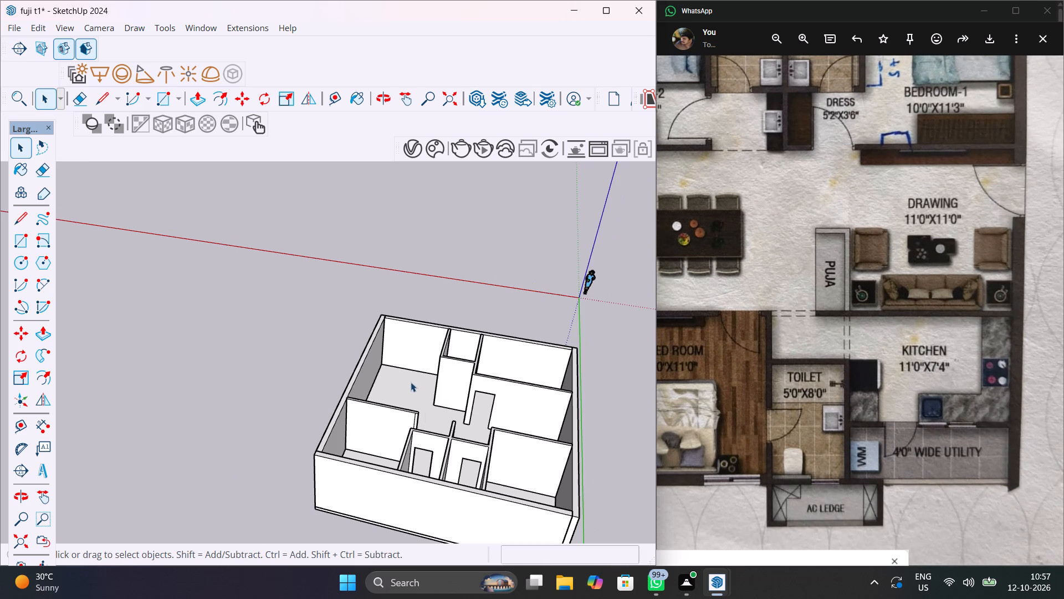
{"action": "middle_click_drag", "start_coordinate": [442, 414], "coordinate": [39, 443]}
{"action": "scroll", "coordinate": [236, 423], "scroll_direction": "down", "scroll_amount": 7}
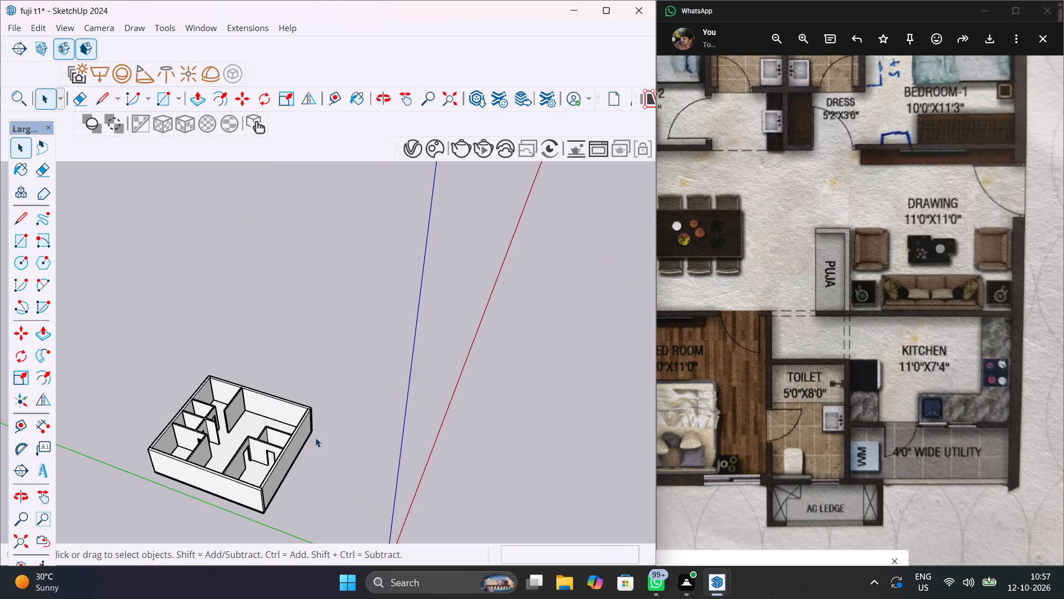
{"action": "middle_click_drag", "start_coordinate": [329, 438], "coordinate": [254, 428]}
{"action": "scroll", "coordinate": [366, 434], "scroll_direction": "up", "scroll_amount": 10}
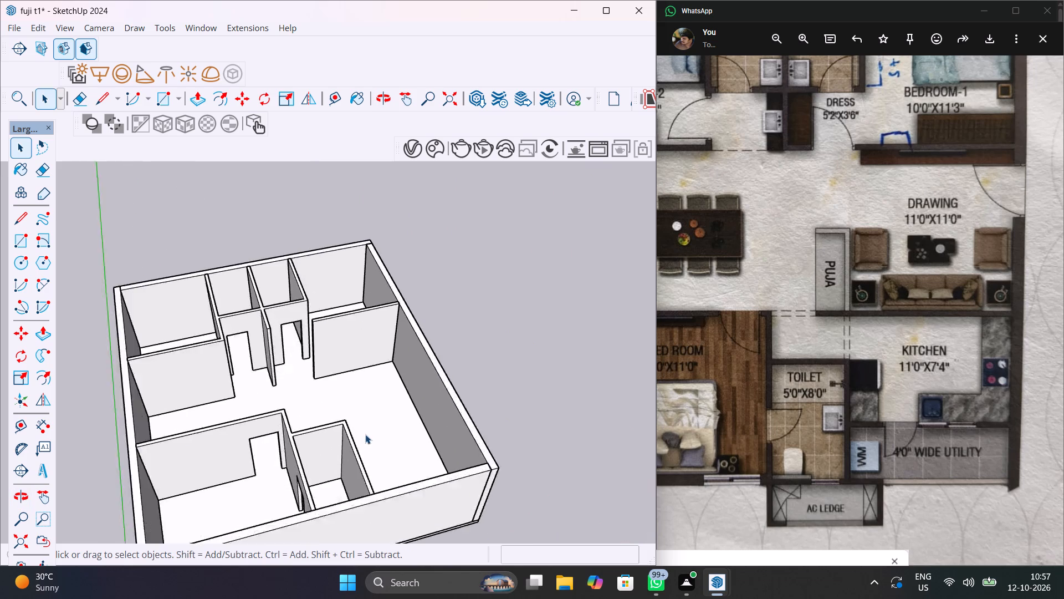
{"action": "scroll", "coordinate": [365, 434], "scroll_direction": "up", "scroll_amount": 2}
{"action": "middle_click_drag", "start_coordinate": [369, 431], "coordinate": [314, 413], "text": "shift"}
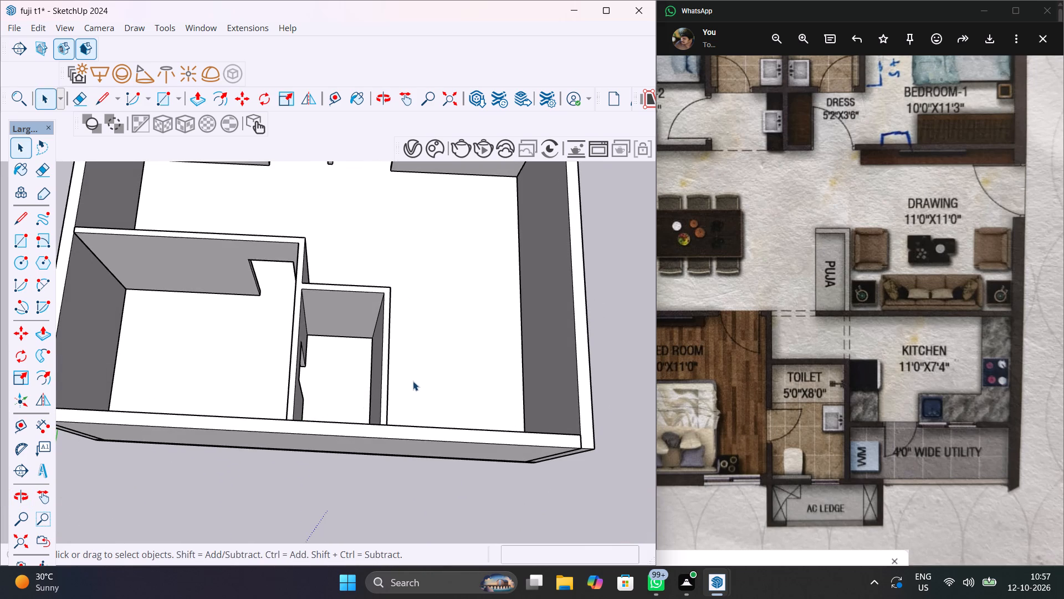
{"action": "middle_click_drag", "start_coordinate": [407, 379], "coordinate": [275, 311], "text": "shift"}
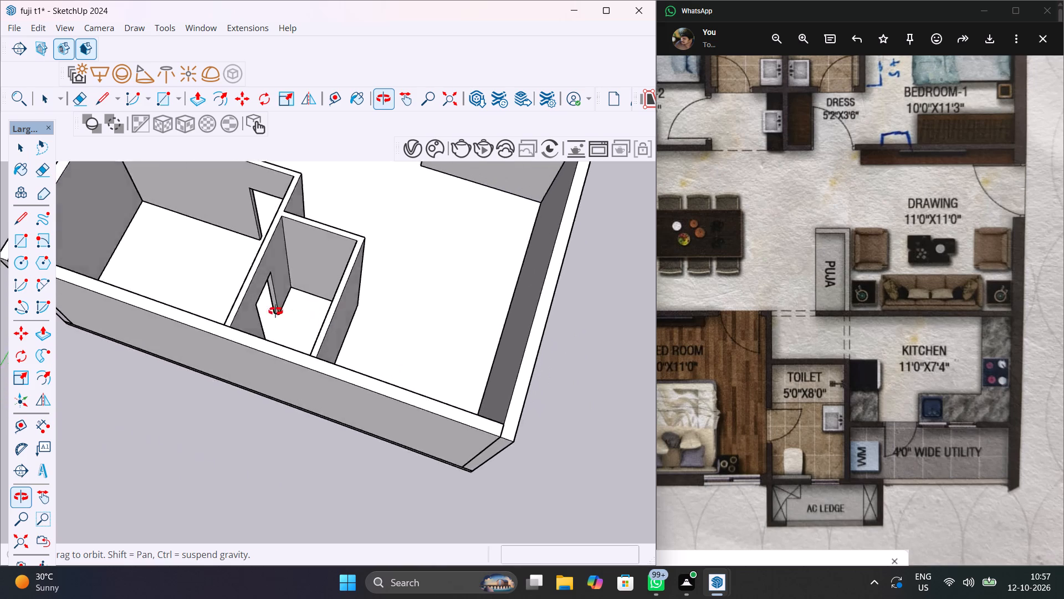
{"action": "middle_click_drag", "start_coordinate": [275, 311], "coordinate": [139, 203], "text": "shift"}
{"action": "scroll", "coordinate": [427, 364], "scroll_direction": "down", "scroll_amount": 6}
{"action": "middle_click_drag", "start_coordinate": [449, 365], "coordinate": [447, 364]}
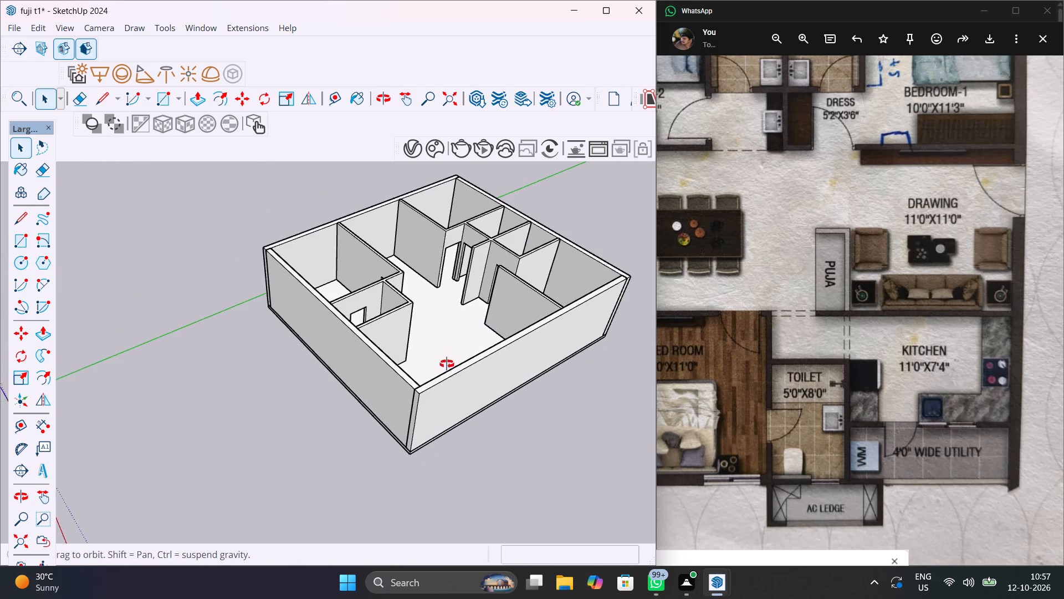
{"action": "middle_click_drag", "start_coordinate": [447, 364], "coordinate": [608, 402]}
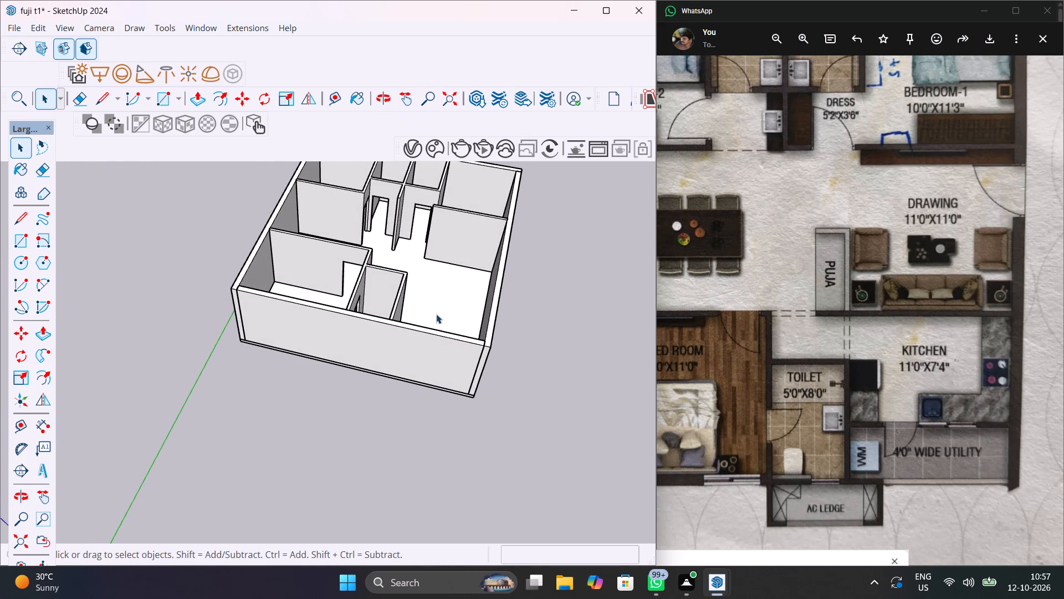
{"action": "scroll", "coordinate": [437, 301], "scroll_direction": "up", "scroll_amount": 6}
{"action": "middle_click_drag", "start_coordinate": [439, 362], "coordinate": [456, 478]}
{"action": "scroll", "coordinate": [402, 381], "scroll_direction": "up", "scroll_amount": 5}
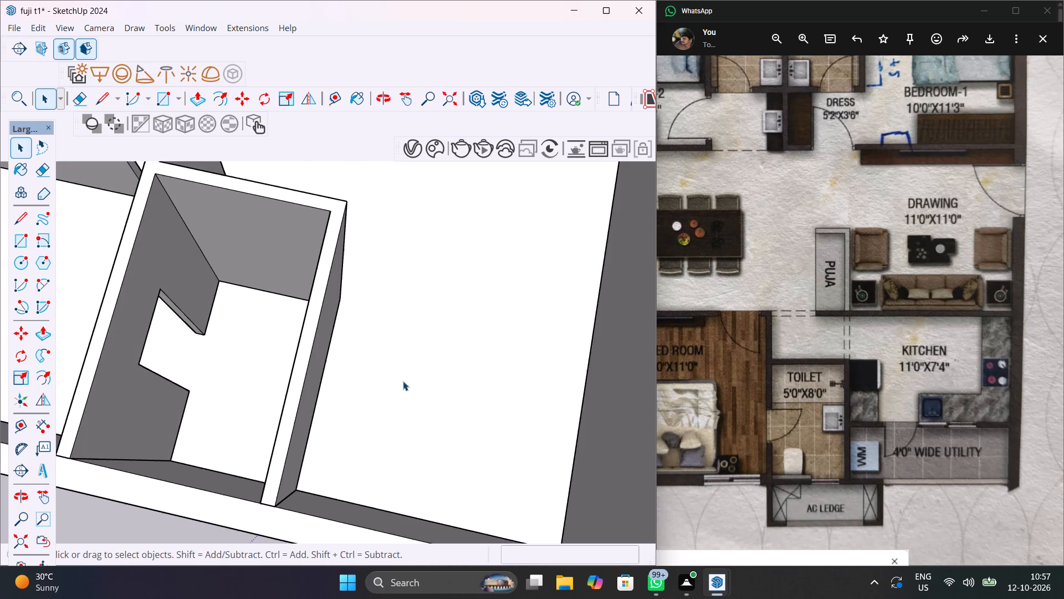
{"action": "middle_click_drag", "start_coordinate": [424, 413], "coordinate": [401, 386]}
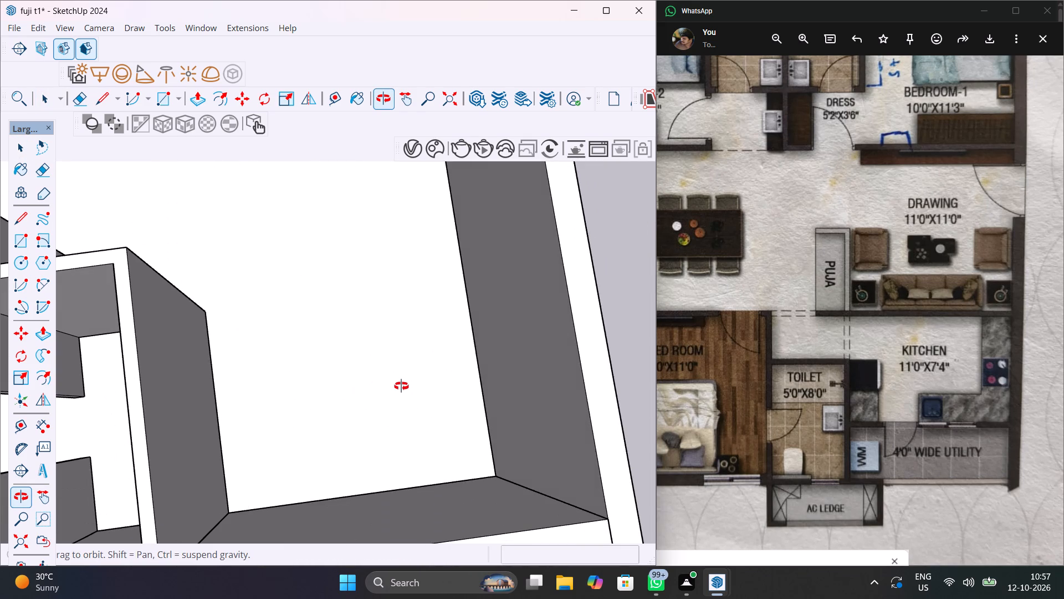
{"action": "middle_click_drag", "start_coordinate": [401, 386], "coordinate": [415, 357]}
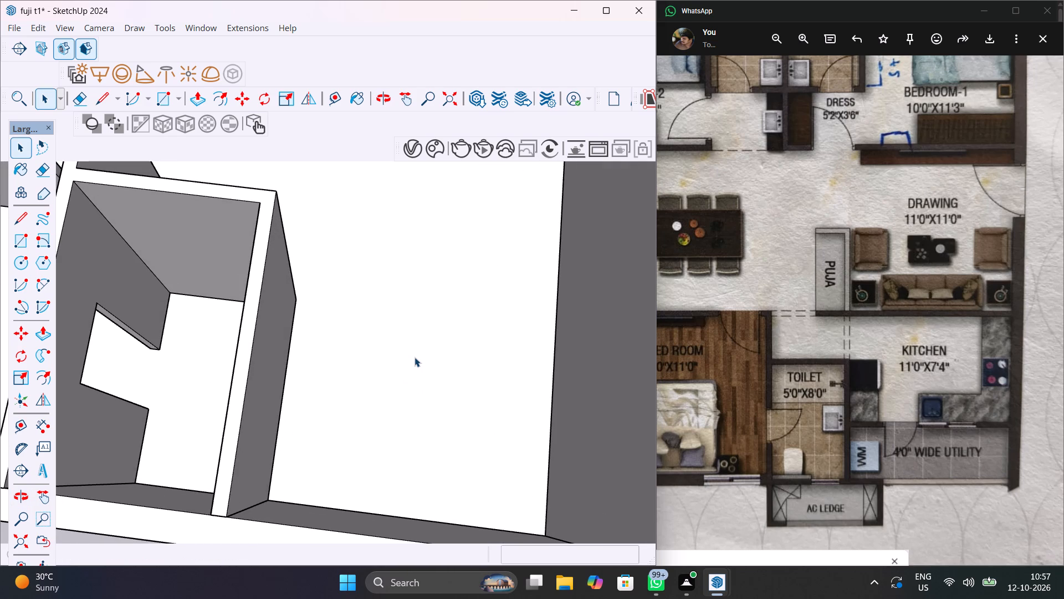
Place a floor guide 11' from the base of Bedroom-1's drawing-room wall, parallel to it, marking the drawing room and kitchen boundary.
{"action": "scroll", "coordinate": [415, 357], "scroll_direction": "down", "scroll_amount": 9}
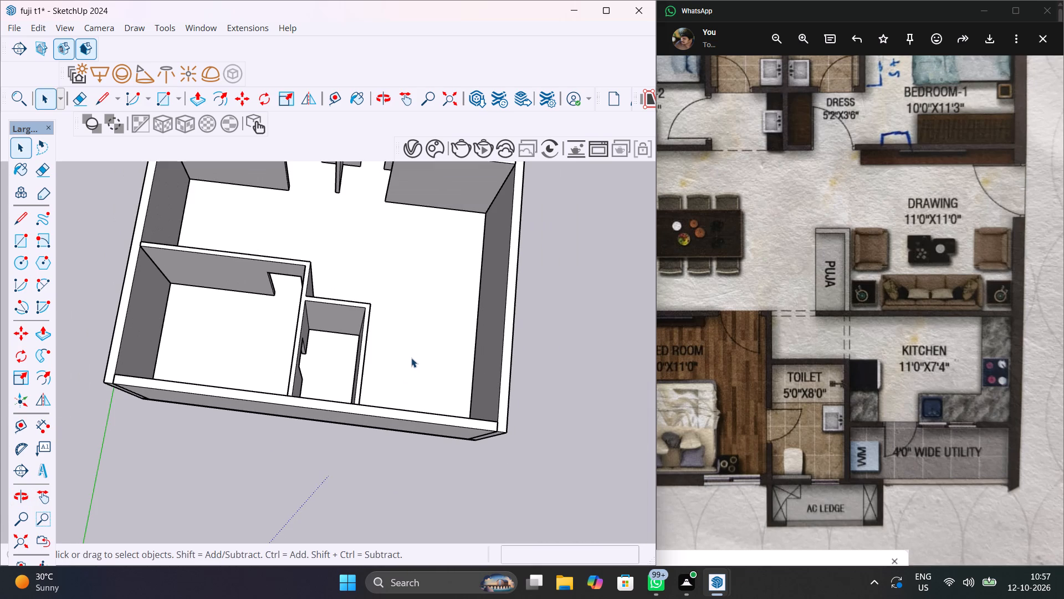
{"action": "key", "text": "t"}
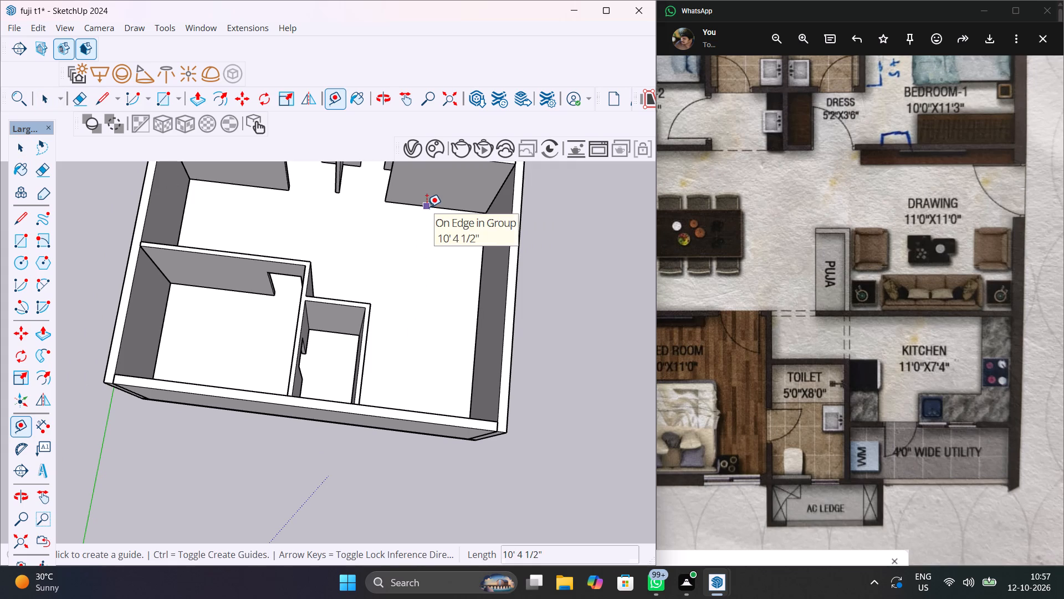
{"action": "left_click", "coordinate": [427, 207]}
{"action": "scroll", "coordinate": [334, 289], "scroll_direction": "up", "scroll_amount": 4}
{"action": "middle_click_drag", "start_coordinate": [336, 292], "coordinate": [330, 353]}
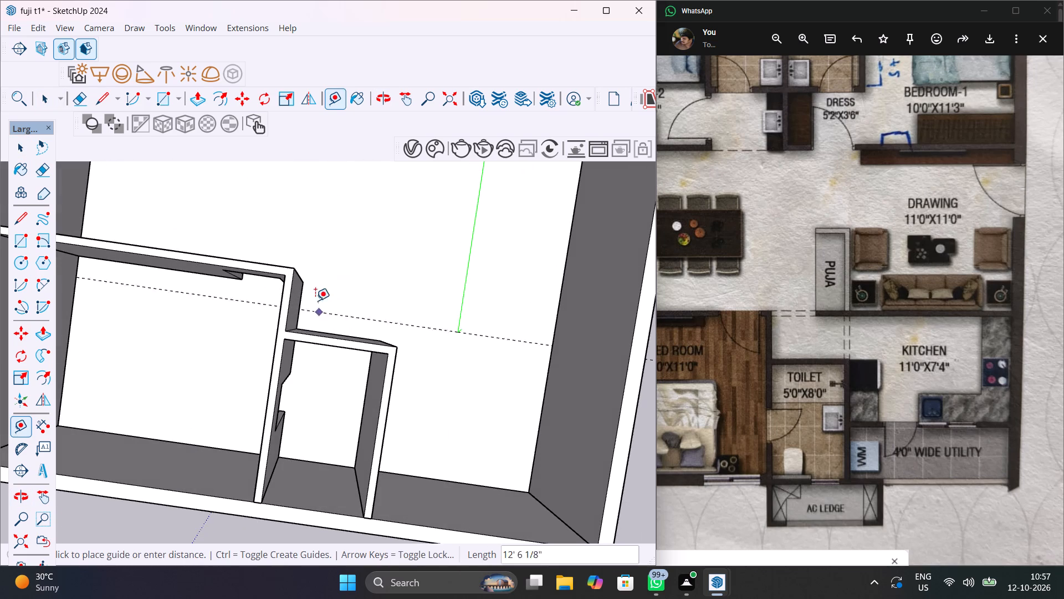
{"action": "scroll", "coordinate": [315, 282], "scroll_direction": "up", "scroll_amount": 4}
{"action": "middle_click_drag", "start_coordinate": [316, 287], "coordinate": [765, 118]}
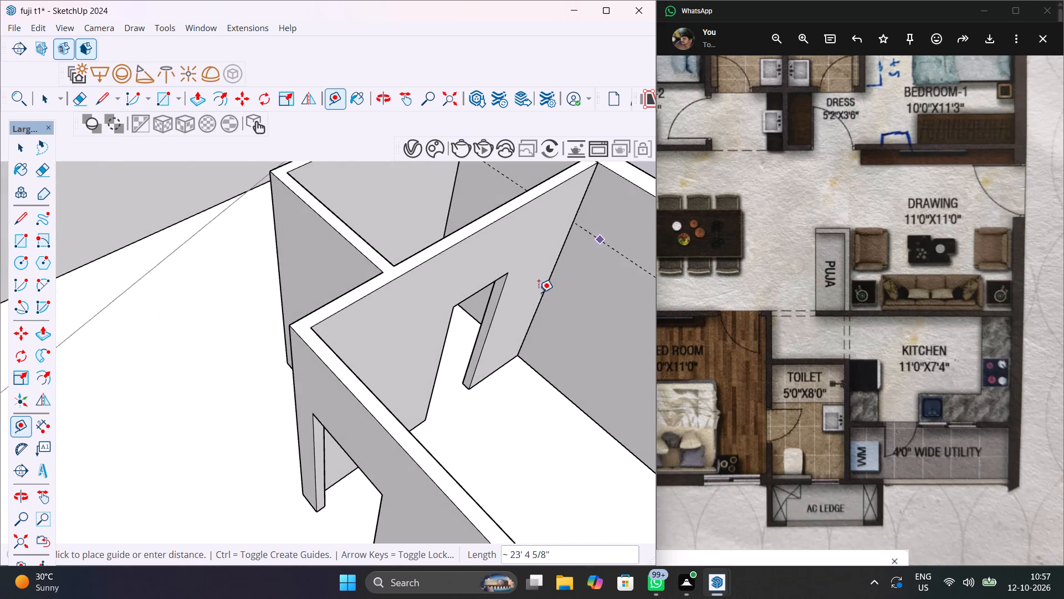
{"action": "scroll", "coordinate": [285, 416], "scroll_direction": "down", "scroll_amount": 7}
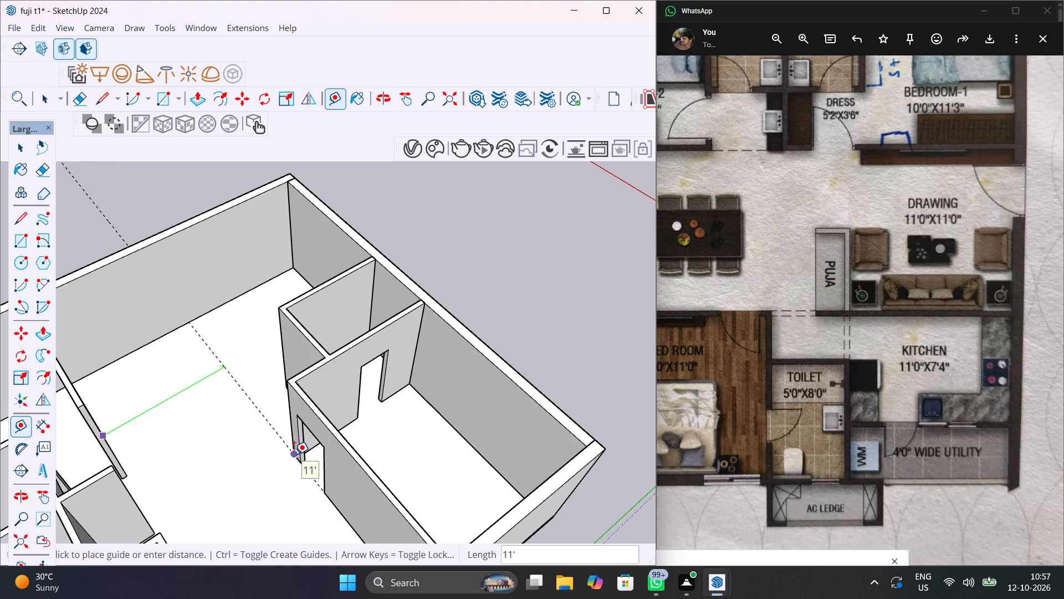
{"action": "left_click", "coordinate": [294, 454]}
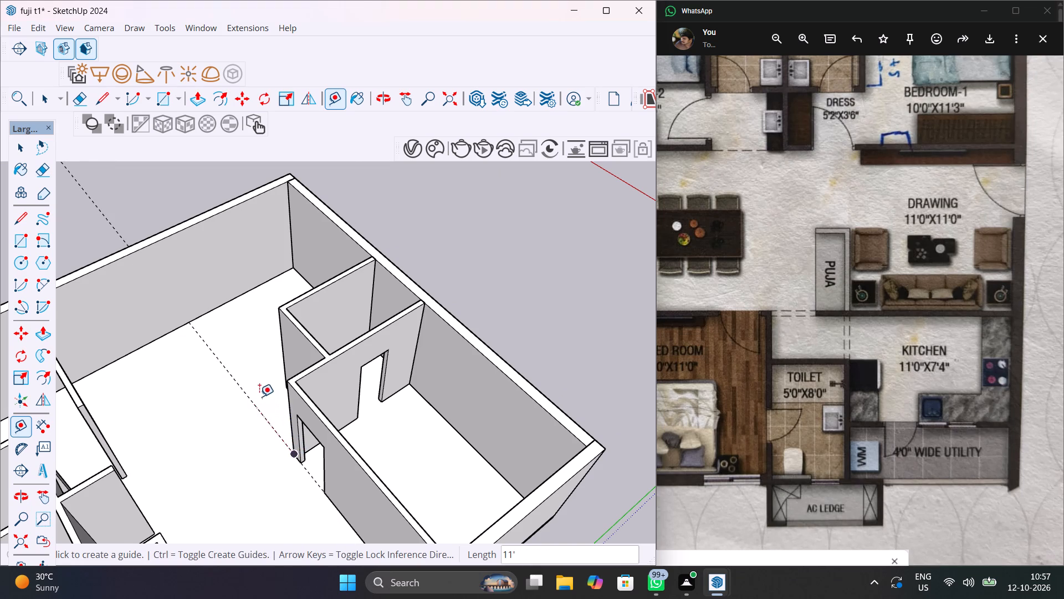
Add a second parallel floor guide 4.5" beyond the 11' guide, on the kitchen side, to mark the partition thickness.
{"action": "scroll", "coordinate": [257, 394], "scroll_direction": "up", "scroll_amount": 7}
{"action": "left_click", "coordinate": [234, 390]}
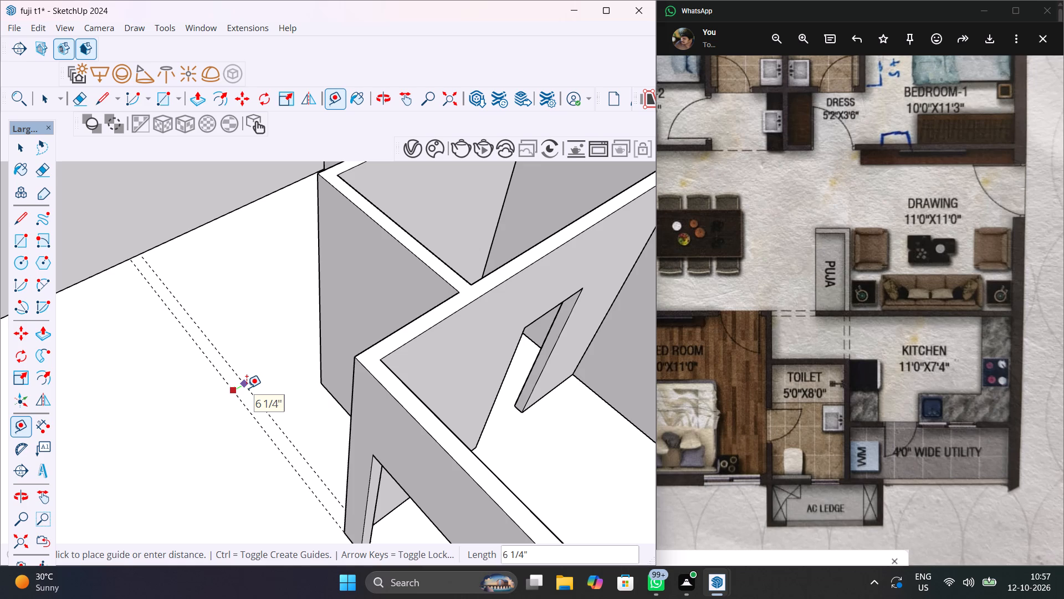
{"action": "type", "text": "4.5\""}
{"action": "key", "text": "Return"}
{"action": "scroll", "coordinate": [246, 386], "scroll_direction": "down", "scroll_amount": 7}
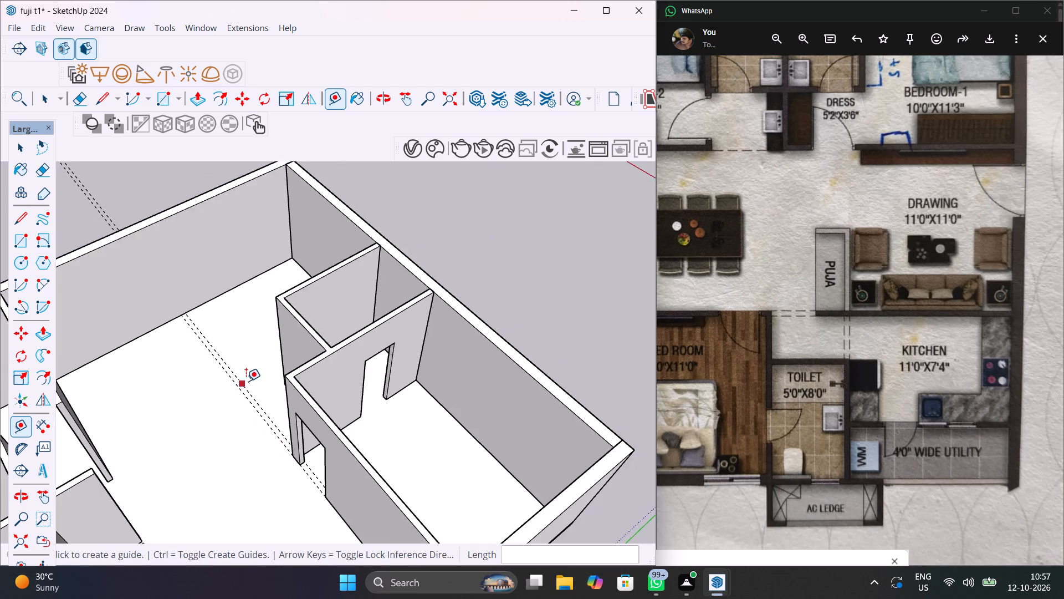
{"action": "scroll", "coordinate": [246, 381], "scroll_direction": "down", "scroll_amount": 6}
{"action": "key", "text": "space"}
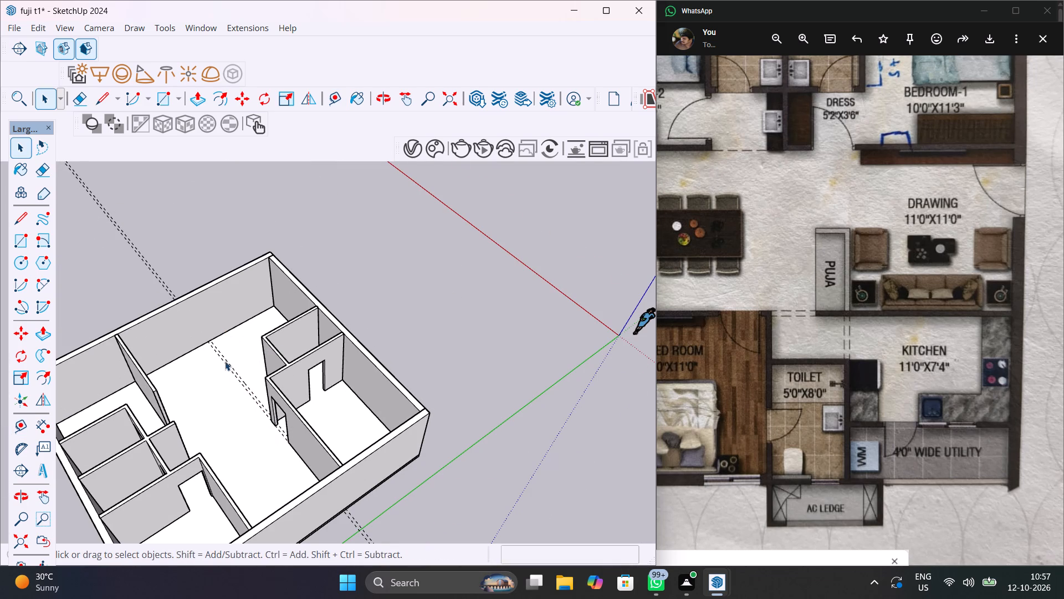
Examine where the two partition guides run between the master toilet walls and the outer wall, from several angles.
{"action": "middle_click_drag", "start_coordinate": [267, 453], "coordinate": [0, 446]}
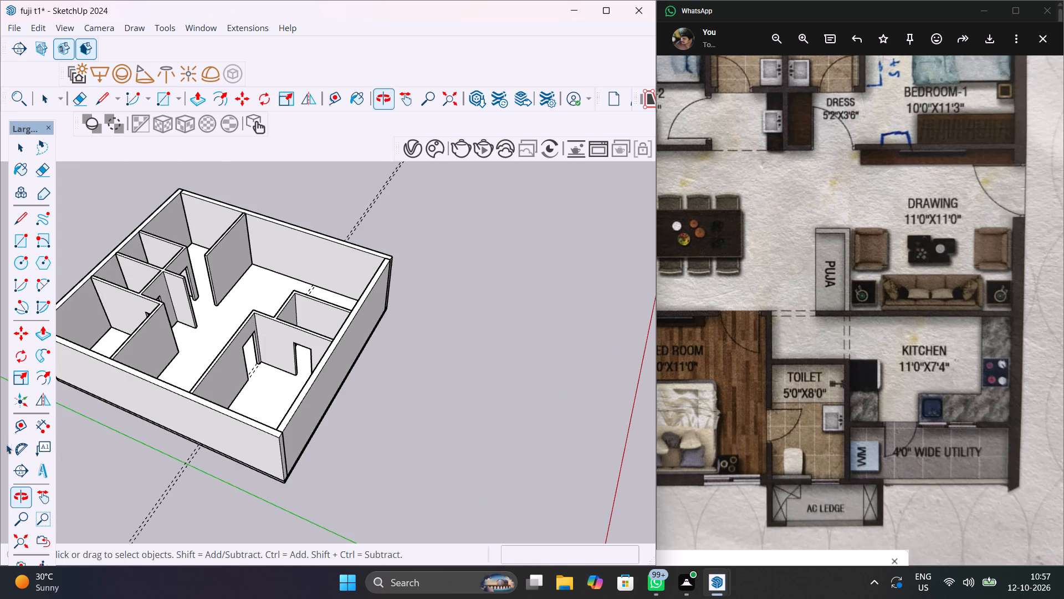
{"action": "middle_click_drag", "start_coordinate": [293, 355], "coordinate": [0, 424]}
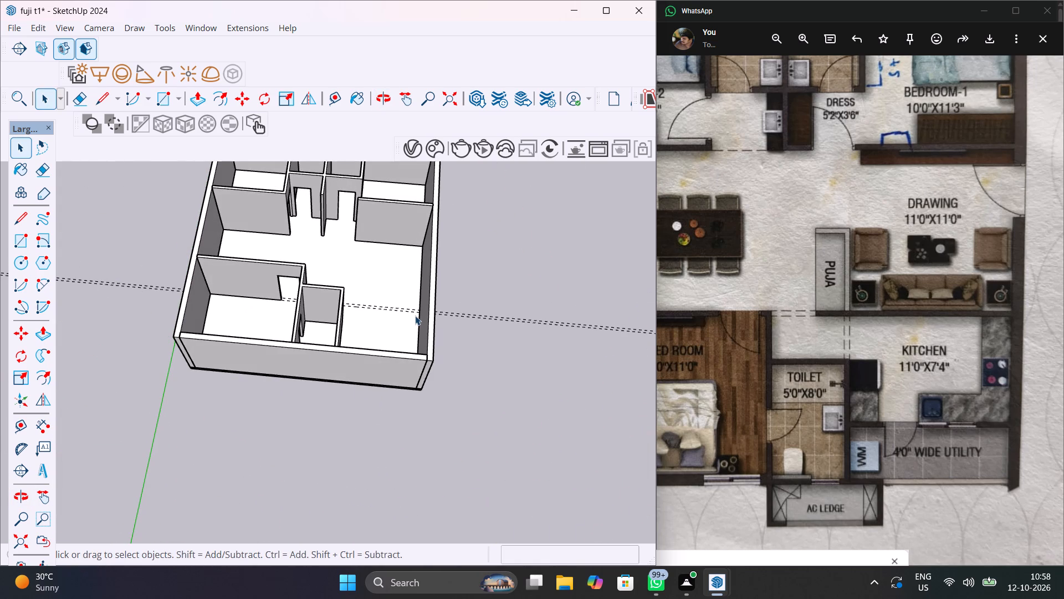
{"action": "scroll", "coordinate": [403, 308], "scroll_direction": "up", "scroll_amount": 8}
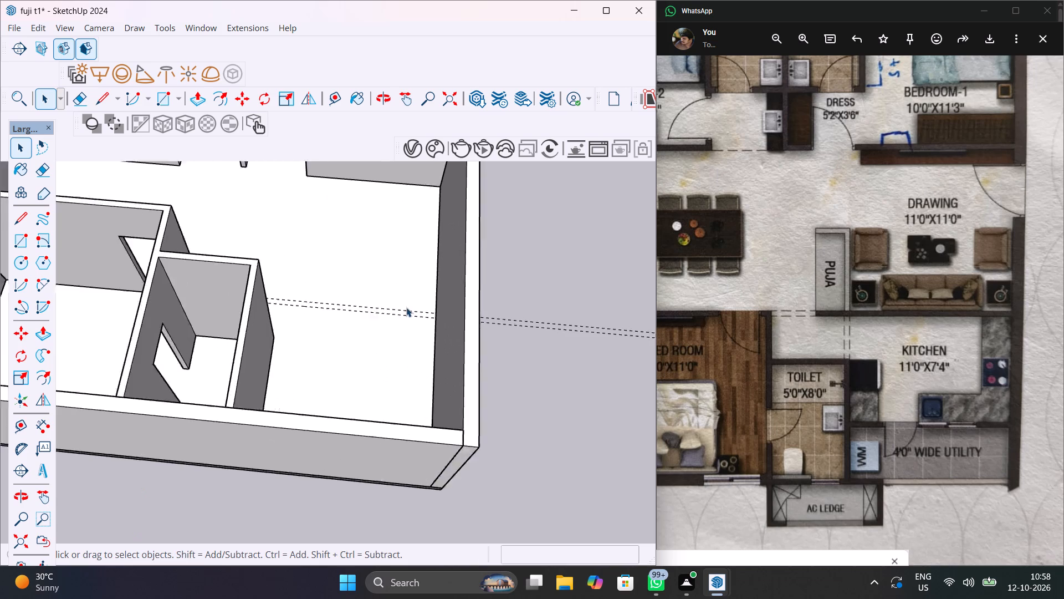
{"action": "scroll", "coordinate": [406, 307], "scroll_direction": "up", "scroll_amount": 1}
{"action": "middle_click_drag", "start_coordinate": [415, 333], "coordinate": [412, 445]}
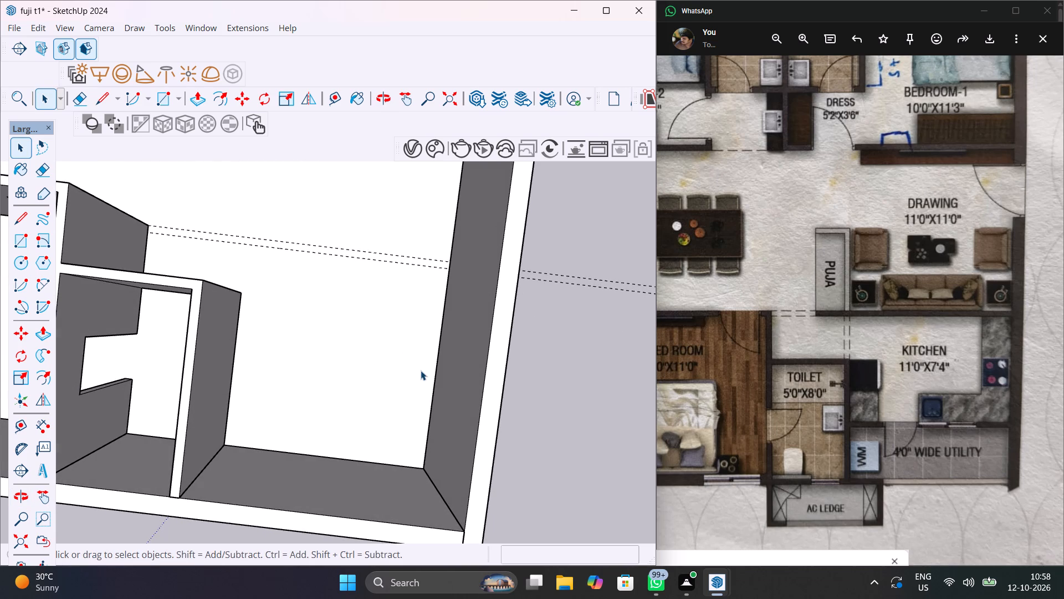
{"action": "scroll", "coordinate": [421, 370], "scroll_direction": "up", "scroll_amount": 1}
{"action": "middle_click_drag", "start_coordinate": [421, 375], "coordinate": [442, 493], "text": "shift"}
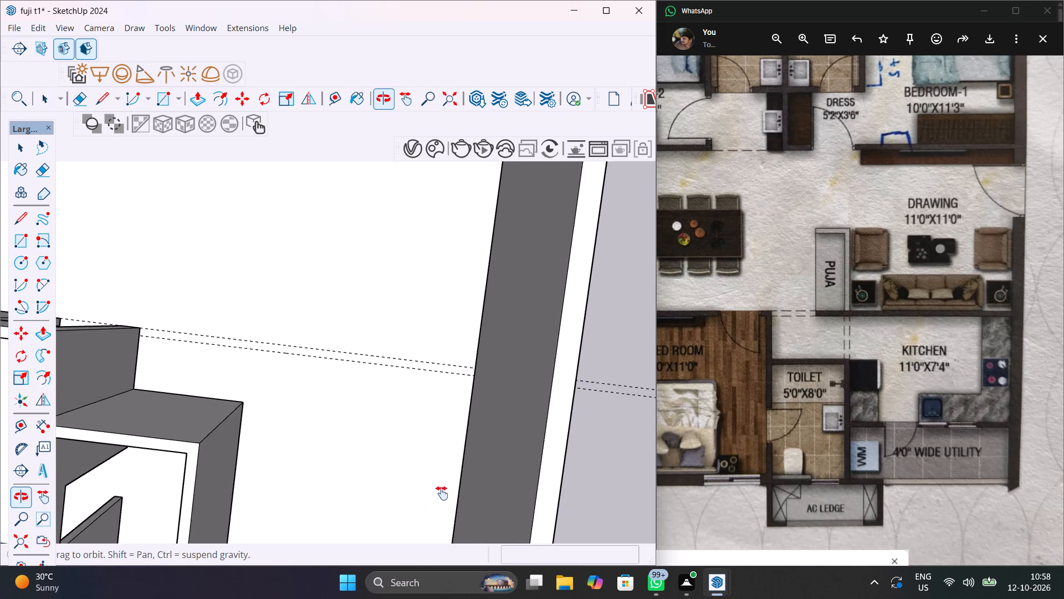
{"action": "middle_click_drag", "start_coordinate": [442, 493], "coordinate": [469, 381], "text": "shift"}
{"action": "scroll", "coordinate": [469, 380], "scroll_direction": "down", "scroll_amount": 1}
{"action": "scroll", "coordinate": [479, 413], "scroll_direction": "up", "scroll_amount": 4}
{"action": "scroll", "coordinate": [459, 458], "scroll_direction": "down", "scroll_amount": 3}
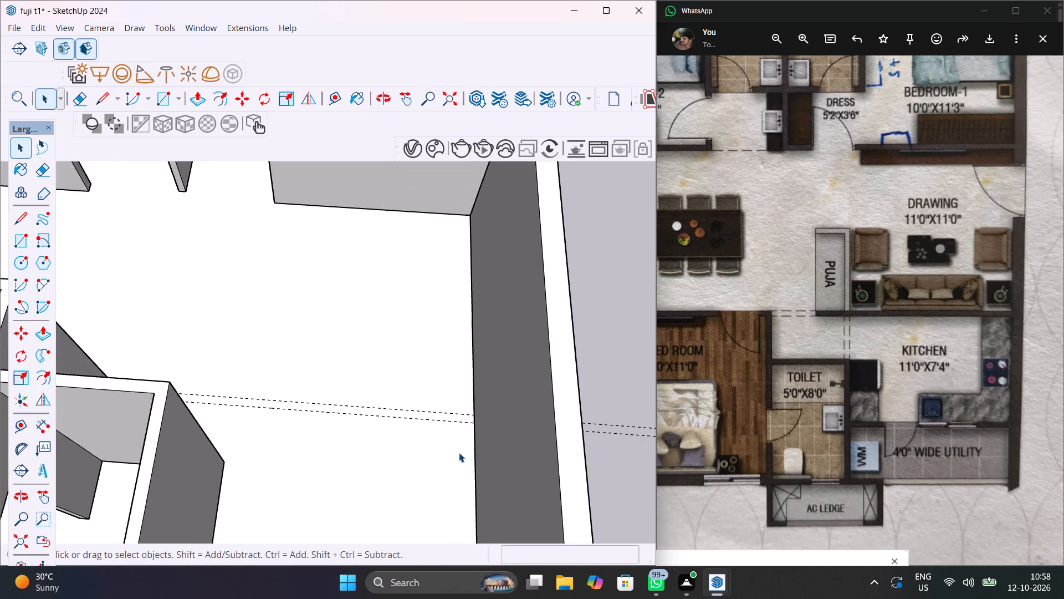
{"action": "scroll", "coordinate": [458, 449], "scroll_direction": "down", "scroll_amount": 4}
{"action": "middle_click_drag", "start_coordinate": [448, 443], "coordinate": [441, 490]}
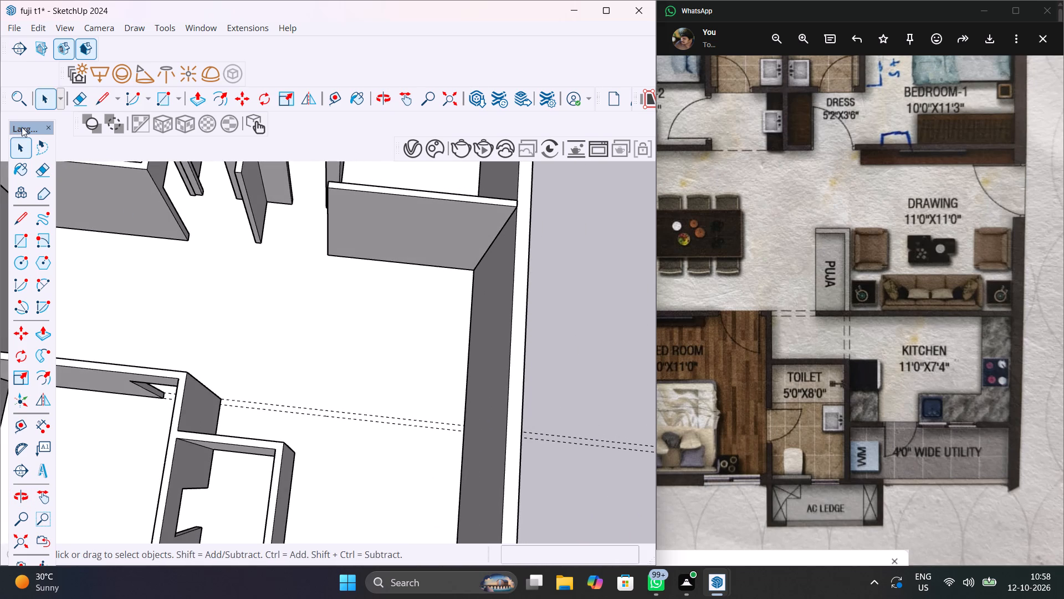
Rearrange the toolbars, putting Getting Started in the V-Ray Lights row and moving the Large Tool Set against the window edge.
{"action": "left_click_drag", "start_coordinate": [24, 126], "coordinate": [8, 141]}
{"action": "left_click_drag", "start_coordinate": [4, 93], "coordinate": [204, 59]}
{"action": "left_click_drag", "start_coordinate": [14, 139], "coordinate": [24, 105]}
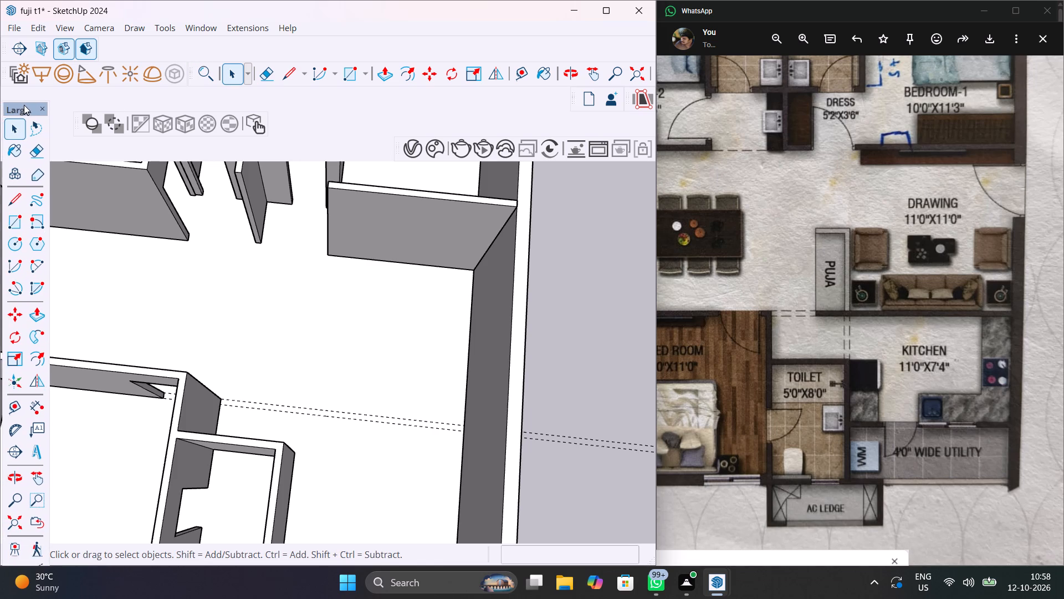
{"action": "left_click_drag", "start_coordinate": [24, 105], "coordinate": [20, 97]}
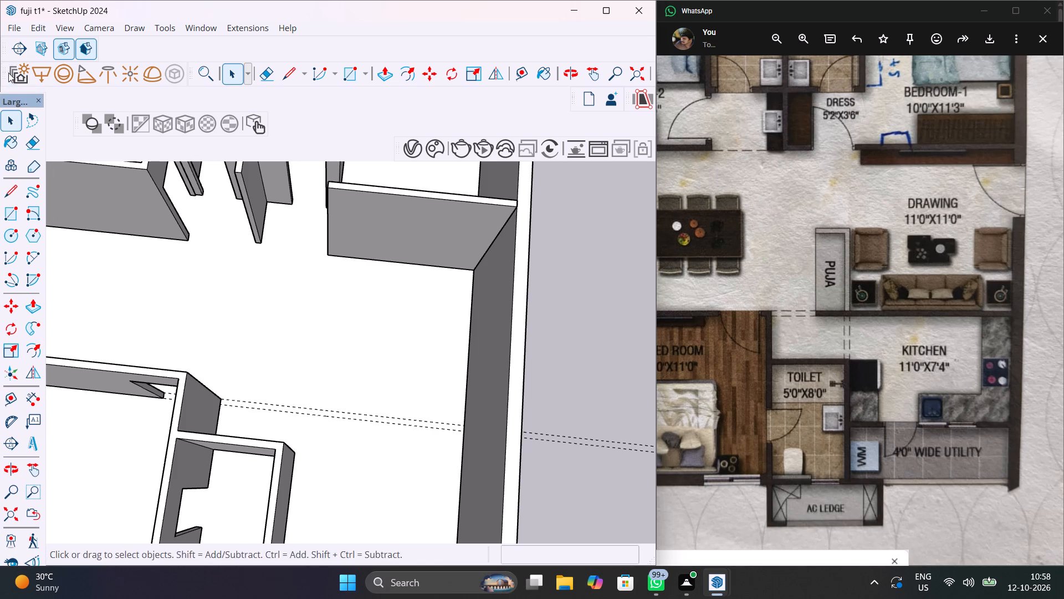
Hide the V-Ray for SketchUp, V-Ray Lights and V-Ray Utilities toolbars.
{"action": "right_click", "coordinate": [330, 28]}
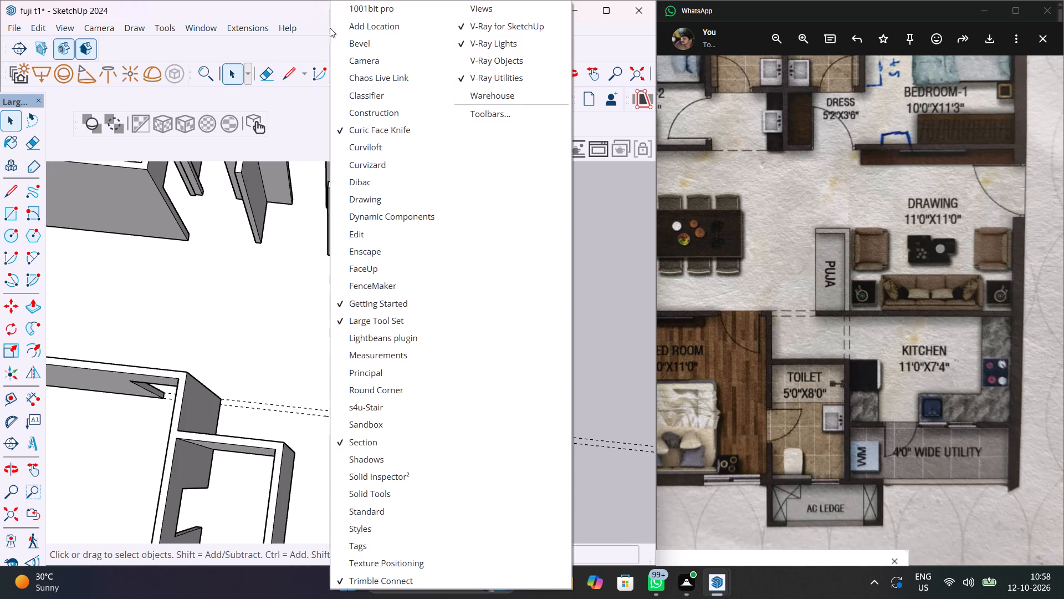
{"action": "left_click", "coordinate": [467, 29]}
{"action": "right_click", "coordinate": [468, 24]}
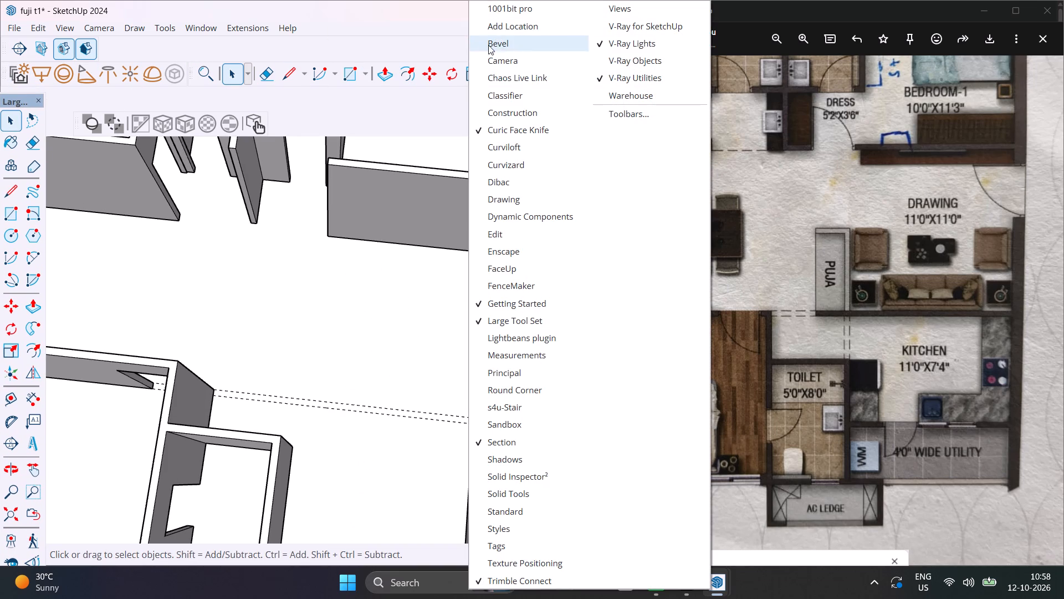
{"action": "left_click", "coordinate": [618, 45]}
{"action": "right_click", "coordinate": [576, 32]}
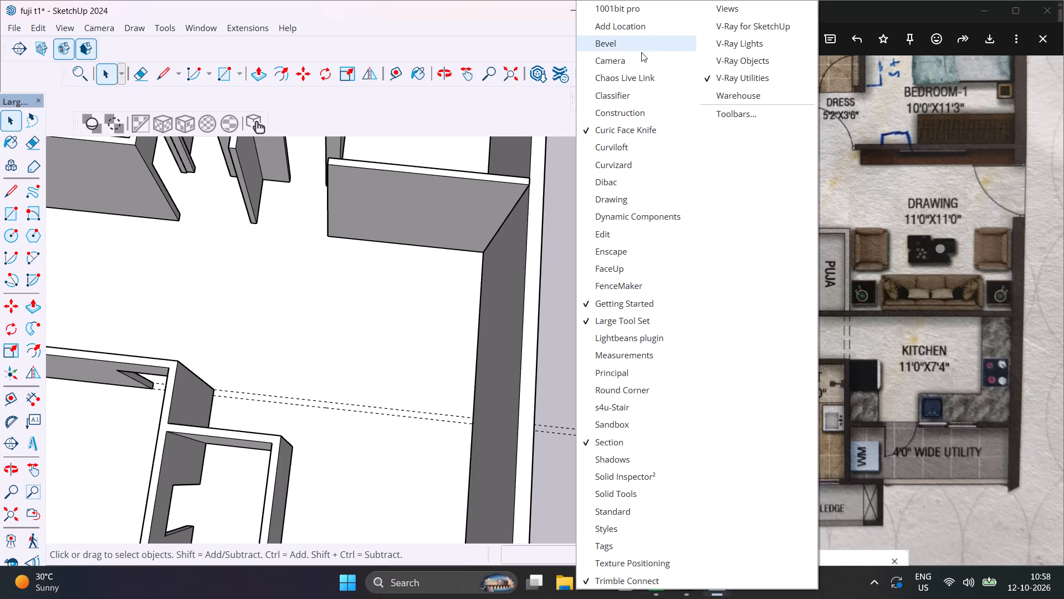
{"action": "left_click", "coordinate": [730, 83]}
Shift the Section toolbar along its row and move the floating Large Tool Set up into the freed corner beside it.
{"action": "left_click_drag", "start_coordinate": [21, 98], "coordinate": [22, 96]}
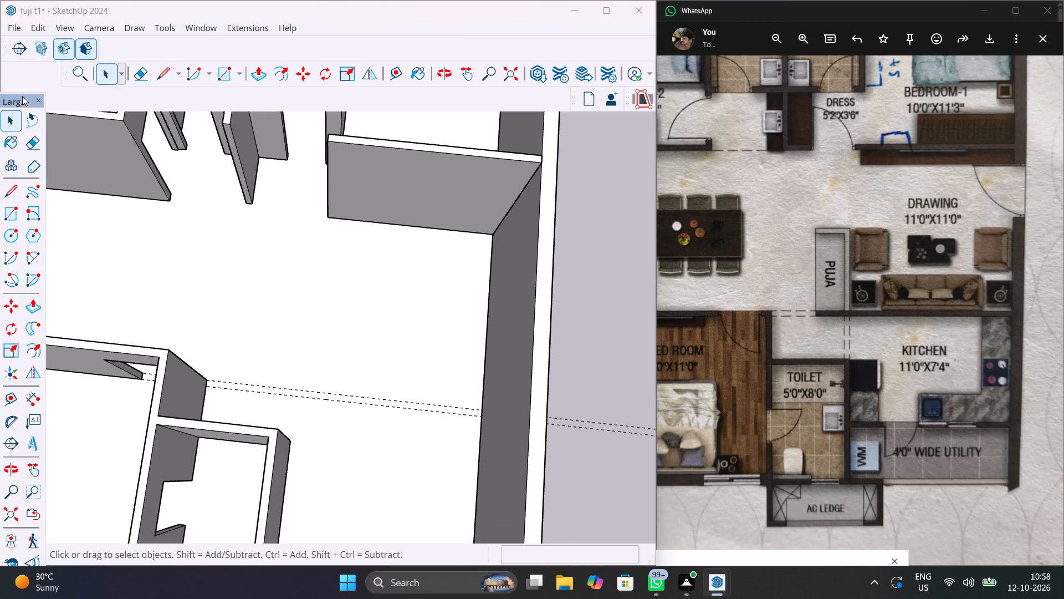
{"action": "left_click_drag", "start_coordinate": [22, 96], "coordinate": [18, 68]}
{"action": "left_click_drag", "start_coordinate": [3, 50], "coordinate": [171, 50]}
{"action": "left_click_drag", "start_coordinate": [20, 70], "coordinate": [23, 40]}
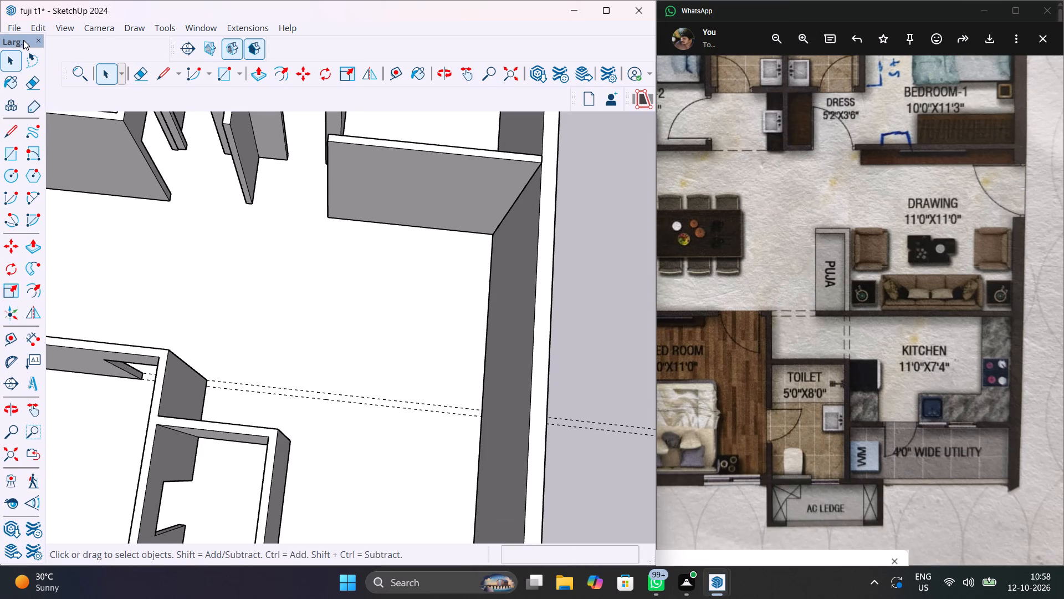
{"action": "left_click_drag", "start_coordinate": [23, 40], "coordinate": [29, 47]}
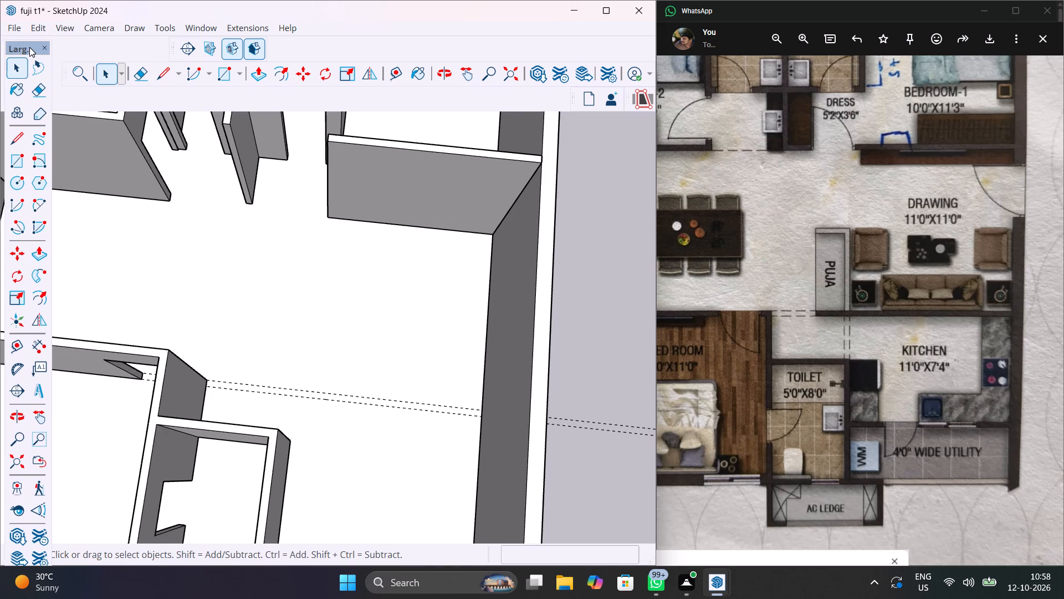
{"action": "left_click_drag", "start_coordinate": [29, 47], "coordinate": [25, 45]}
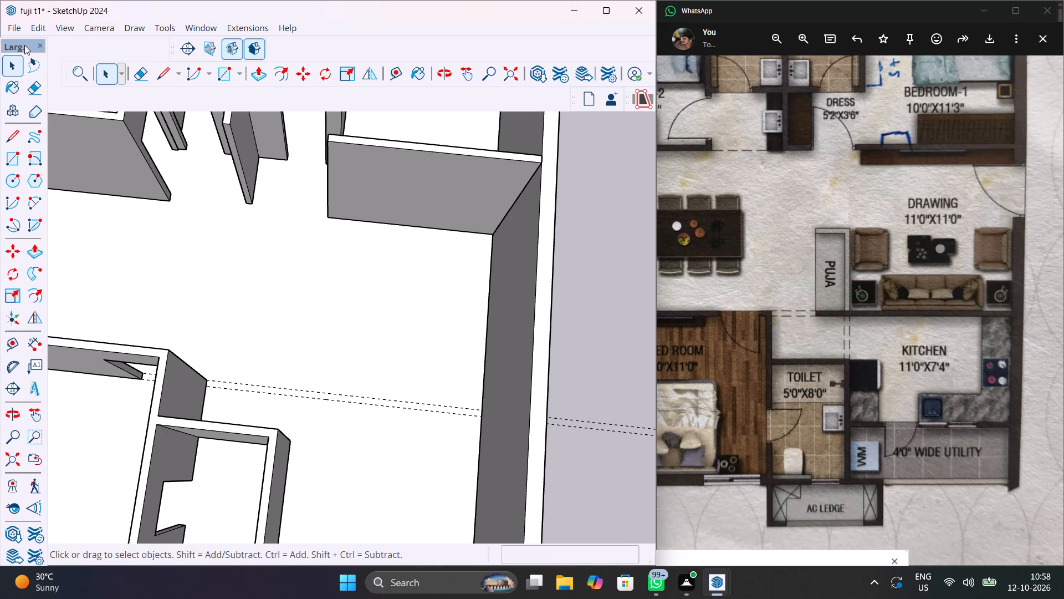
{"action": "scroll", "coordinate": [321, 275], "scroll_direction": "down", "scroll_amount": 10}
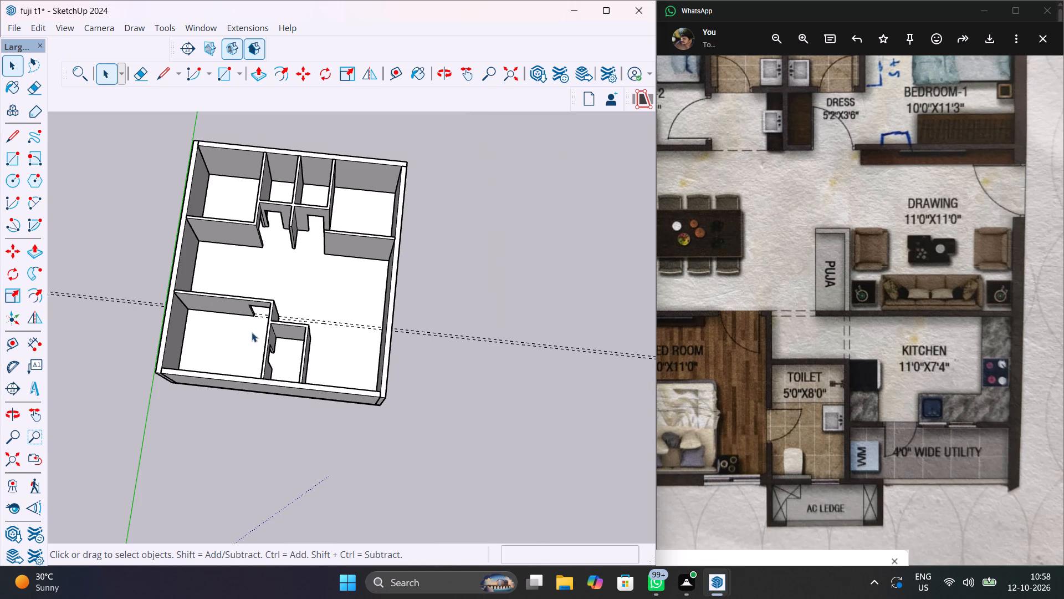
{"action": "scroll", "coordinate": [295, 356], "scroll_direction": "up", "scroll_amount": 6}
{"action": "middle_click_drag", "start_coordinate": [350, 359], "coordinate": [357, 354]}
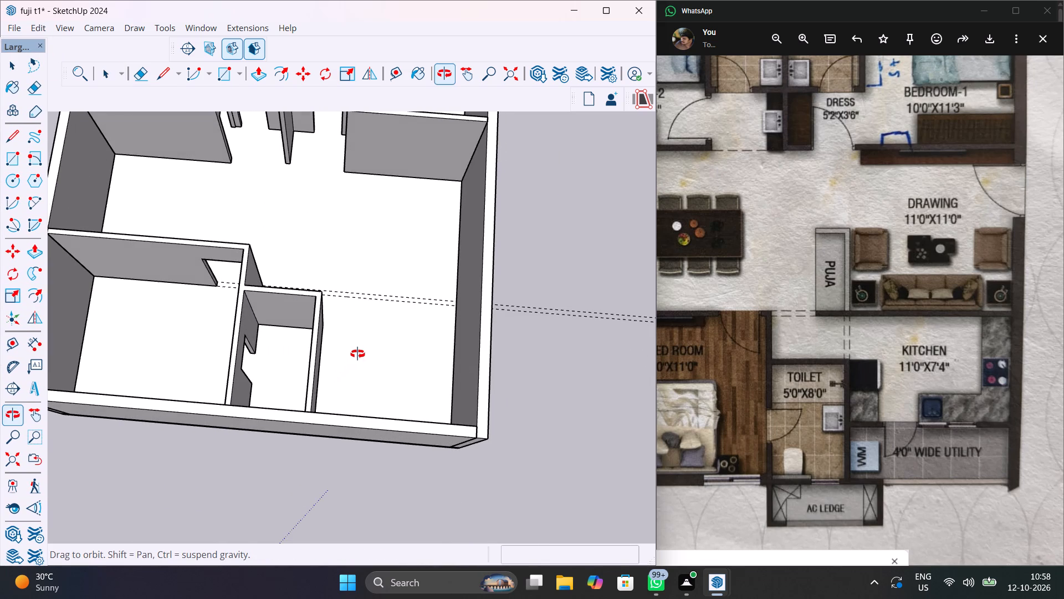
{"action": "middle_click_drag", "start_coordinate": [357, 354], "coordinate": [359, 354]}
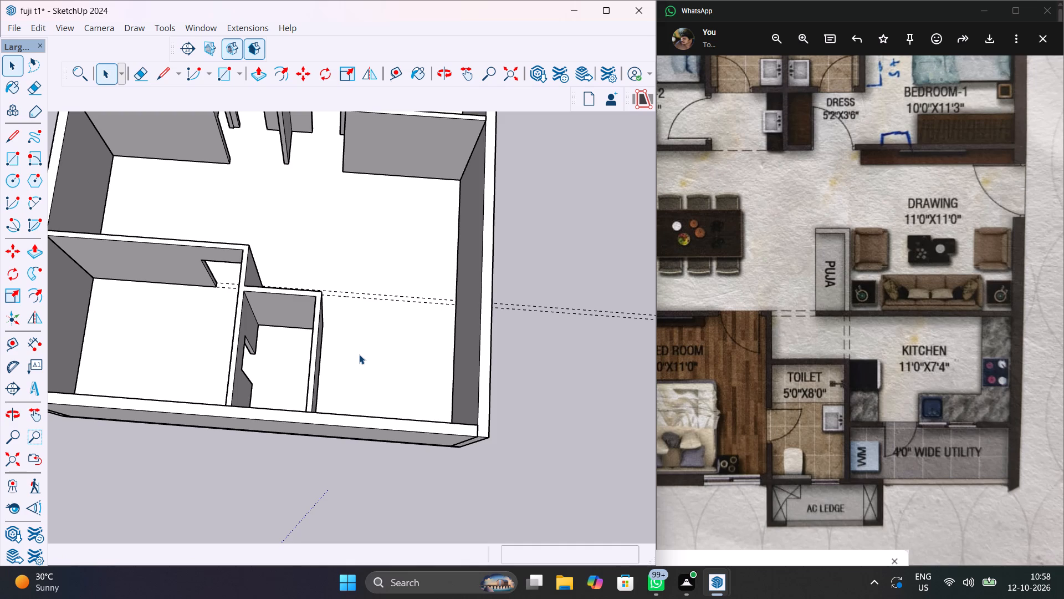
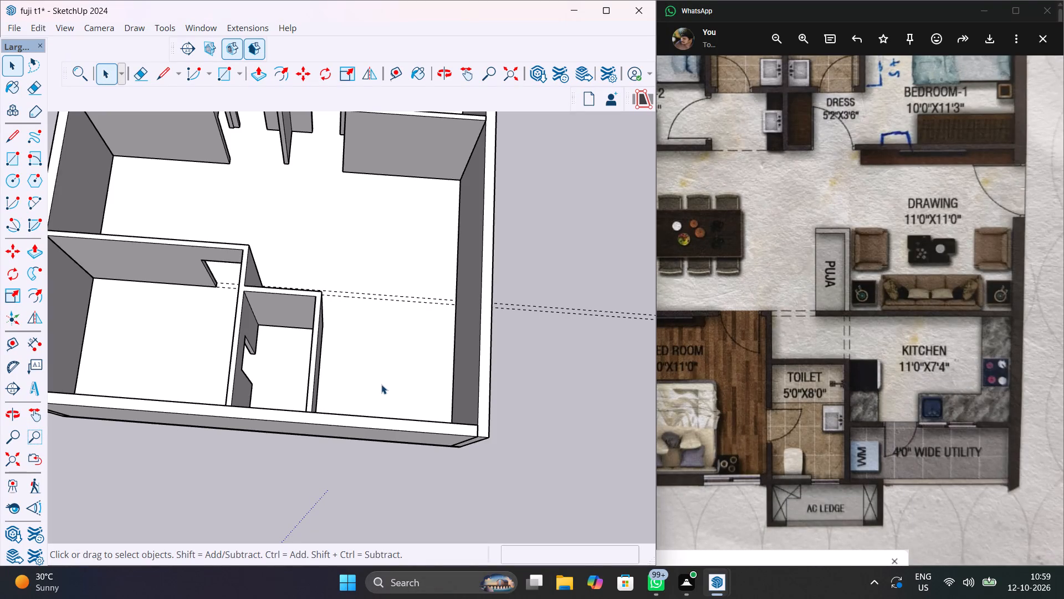
Place a guide 11' in from the outer wall's inner face, crossing the two drawing-kitchen partition guides.
{"action": "key", "text": "t"}
{"action": "left_click", "coordinate": [456, 235]}
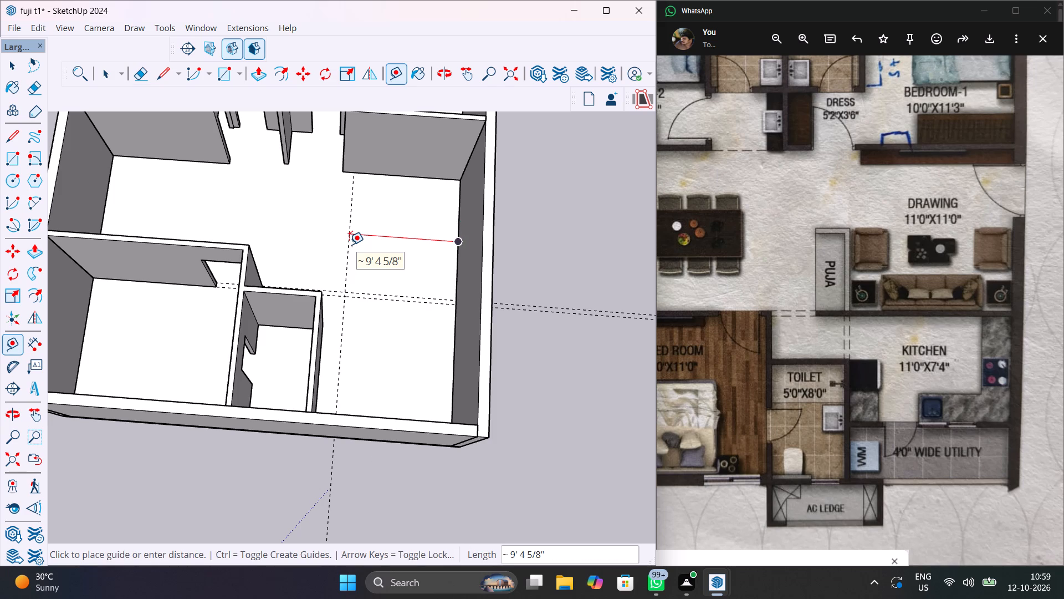
{"action": "type", "text": "11'"}
{"action": "key", "text": "Return"}
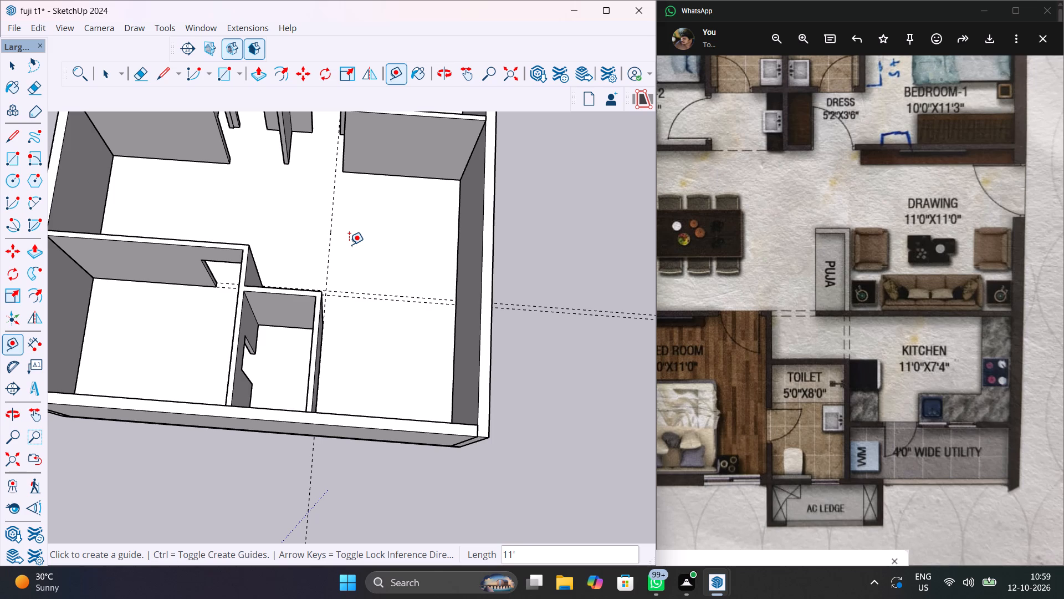
Draw the drawing-kitchen partition rectangle between the two parallel guides, from the 11' guide to the outer wall.
{"action": "scroll", "coordinate": [339, 245], "scroll_direction": "down", "scroll_amount": 6}
{"action": "scroll", "coordinate": [330, 236], "scroll_direction": "up", "scroll_amount": 5}
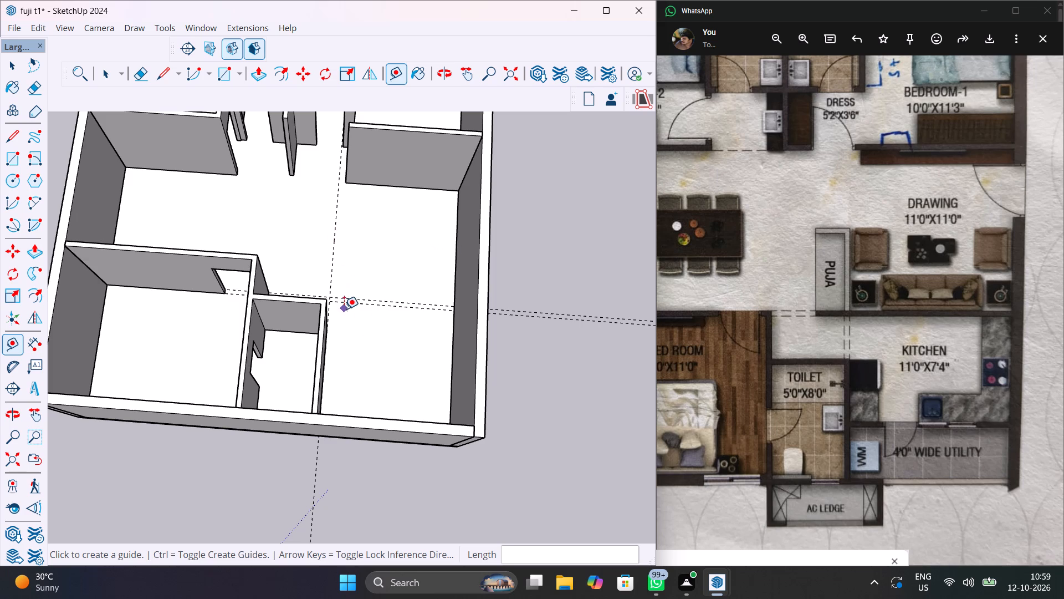
{"action": "scroll", "coordinate": [344, 308], "scroll_direction": "up", "scroll_amount": 10}
{"action": "middle_click_drag", "start_coordinate": [341, 344], "coordinate": [337, 421]}
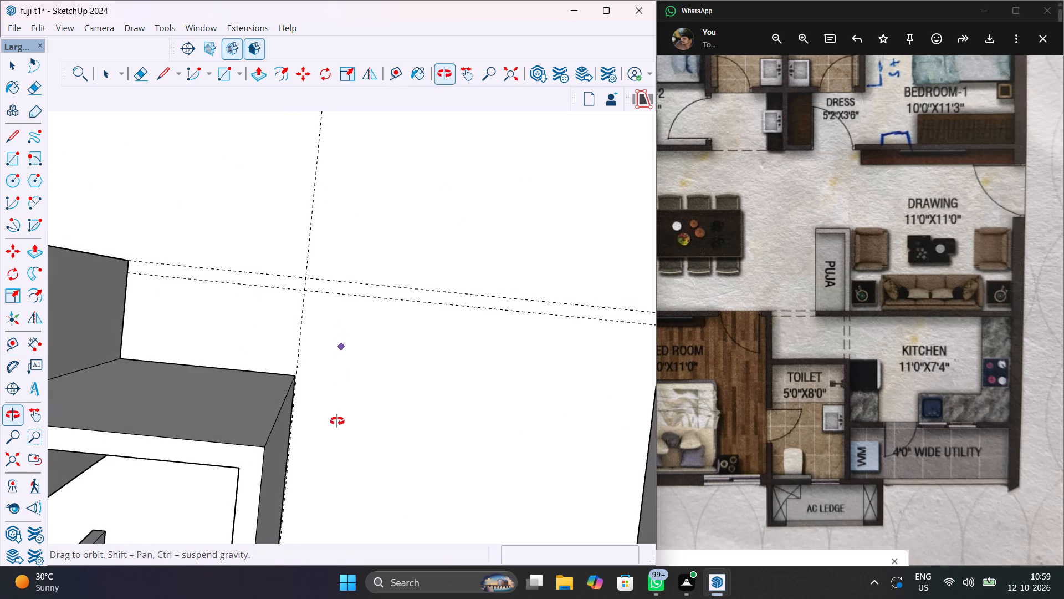
{"action": "middle_click_drag", "start_coordinate": [337, 421], "coordinate": [337, 423]}
{"action": "key", "text": "r"}
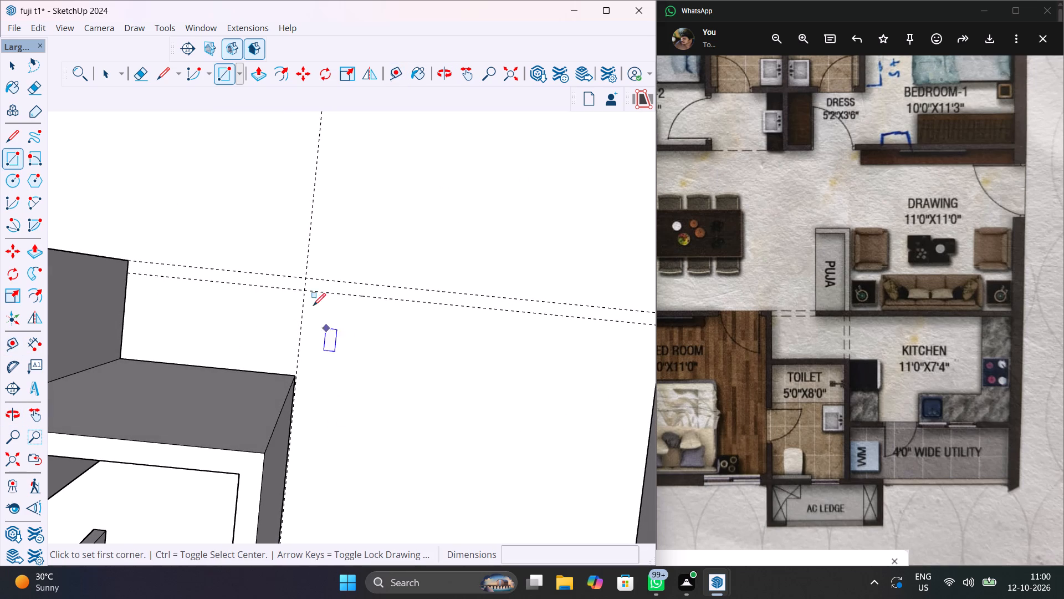
{"action": "left_click", "coordinate": [308, 289]}
{"action": "scroll", "coordinate": [339, 275], "scroll_direction": "down", "scroll_amount": 7}
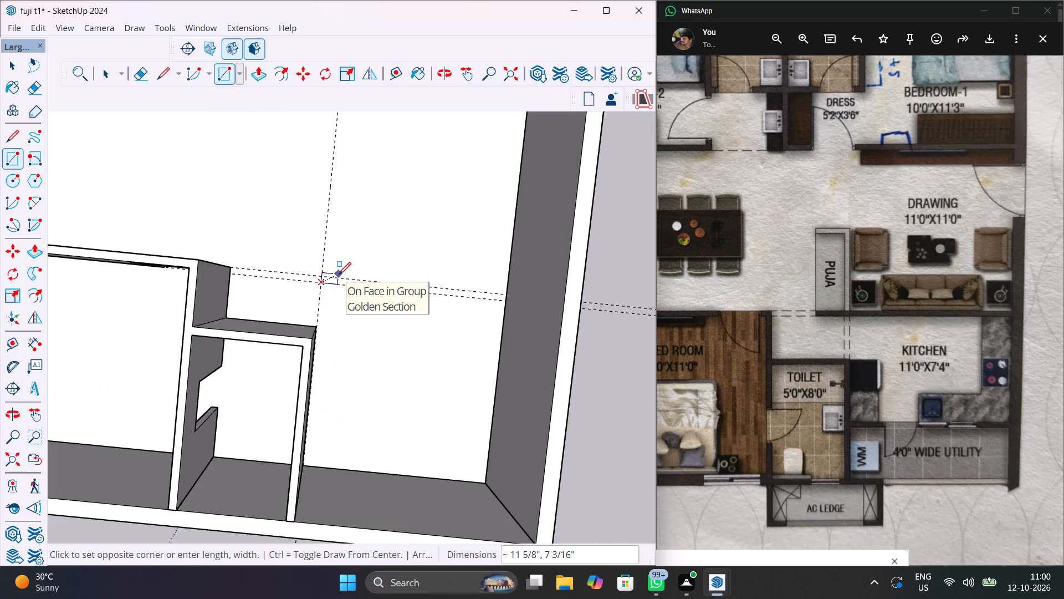
{"action": "scroll", "coordinate": [339, 275], "scroll_direction": "down", "scroll_amount": 6}
{"action": "scroll", "coordinate": [431, 290], "scroll_direction": "up", "scroll_amount": 11}
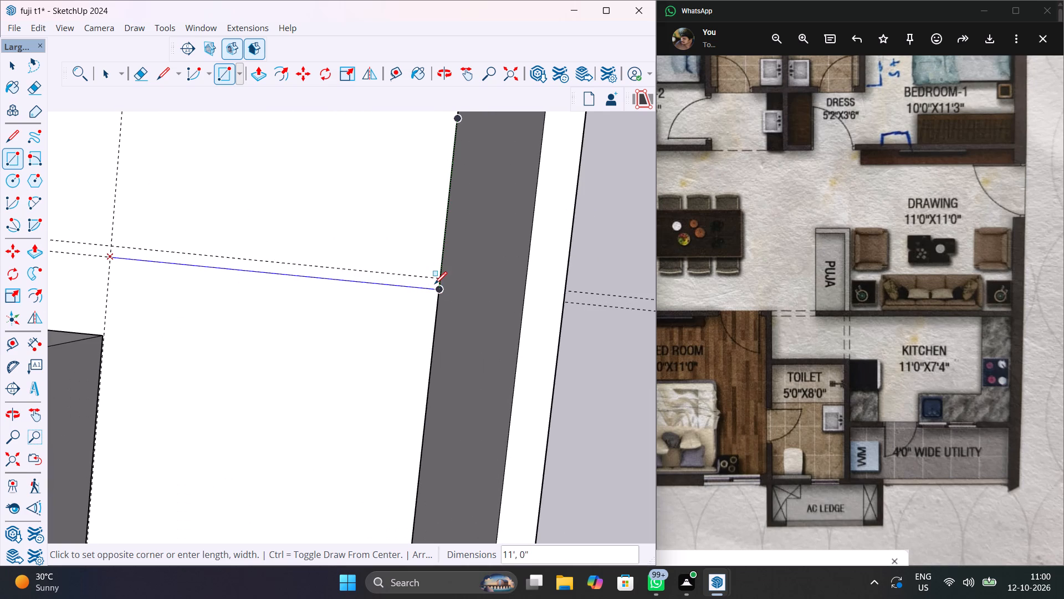
{"action": "left_click", "coordinate": [434, 278]}
Make the partition rectangle a group and Push/Pull its face up 10' to form the wall.
{"action": "key", "text": "space"}
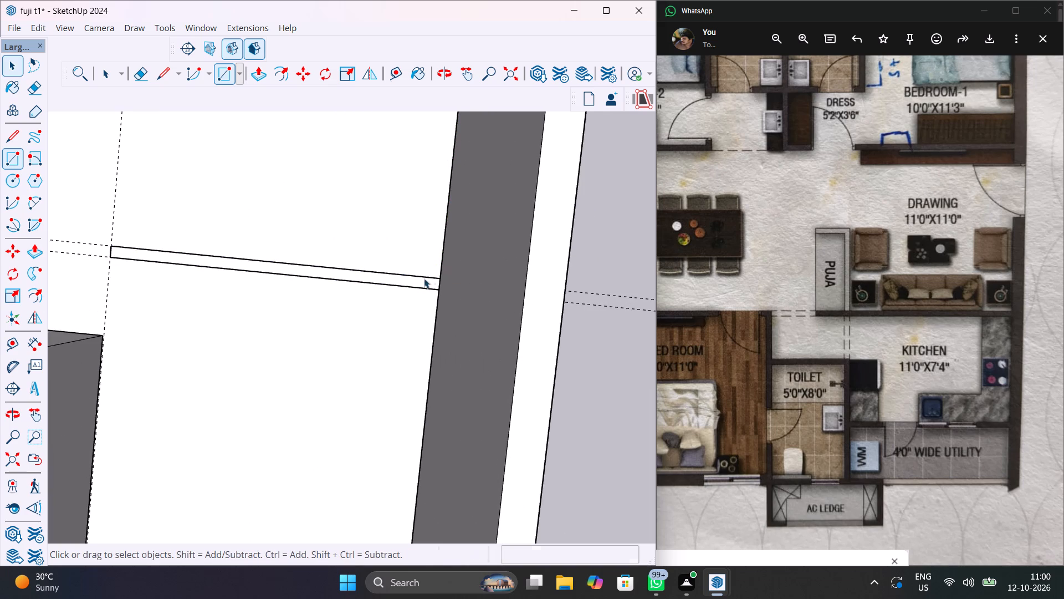
{"action": "double_click", "coordinate": [418, 280]}
{"action": "right_click", "coordinate": [418, 280]}
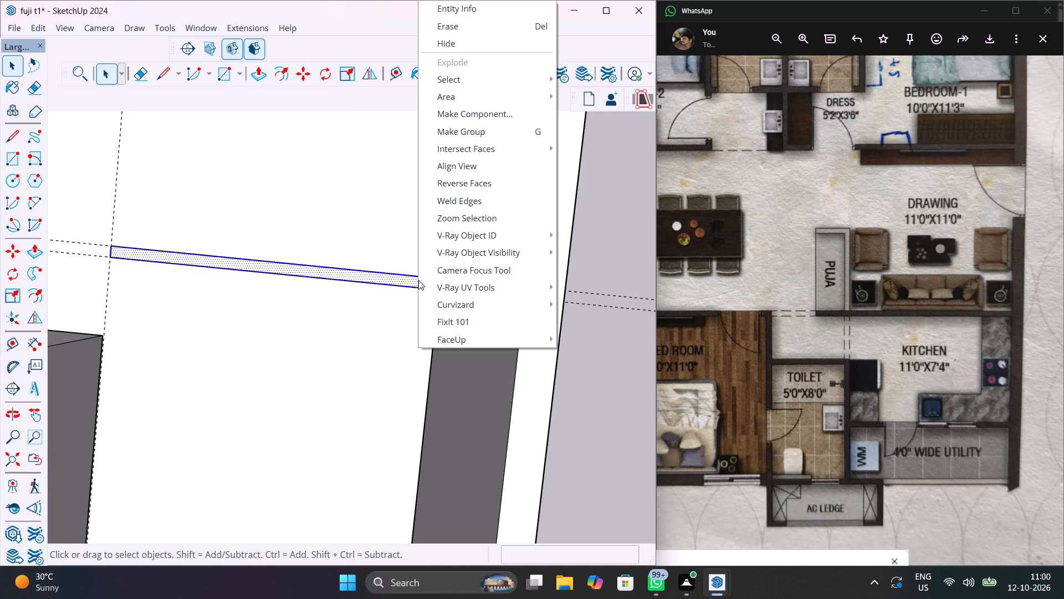
{"action": "left_click", "coordinate": [462, 135]}
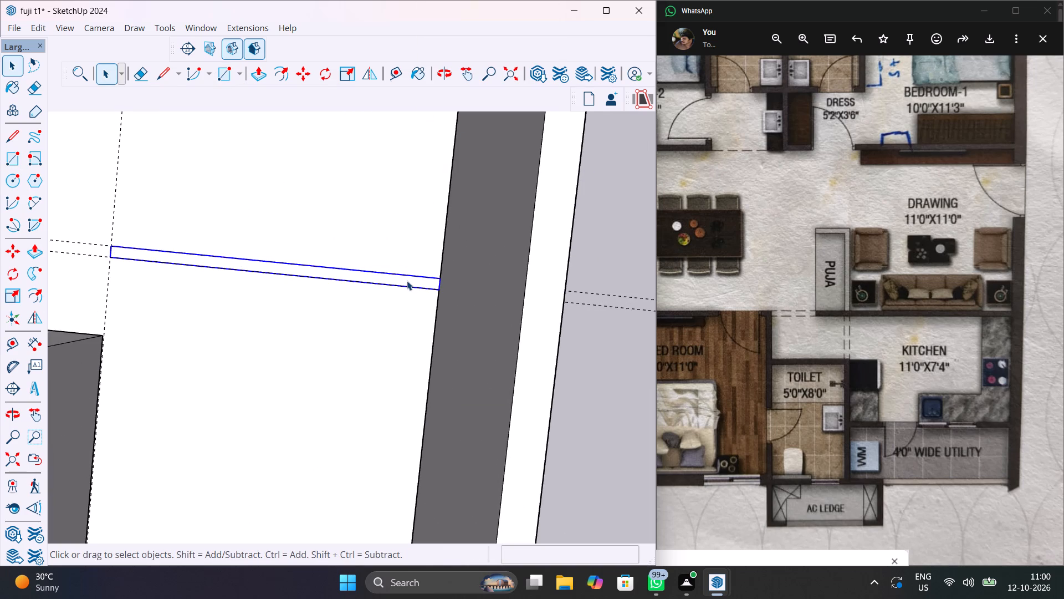
{"action": "double_click", "coordinate": [407, 281]}
{"action": "key", "text": "p"}
{"action": "left_click", "coordinate": [407, 281]}
{"action": "scroll", "coordinate": [421, 266], "scroll_direction": "down", "scroll_amount": 3}
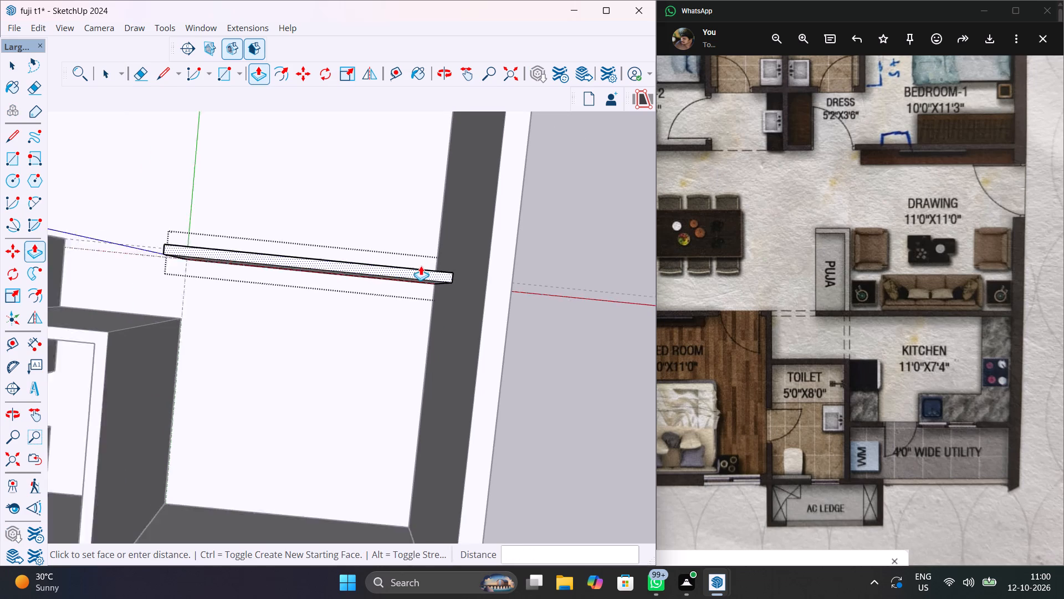
{"action": "scroll", "coordinate": [421, 266], "scroll_direction": "down", "scroll_amount": 3}
{"action": "left_click", "coordinate": [467, 321]}
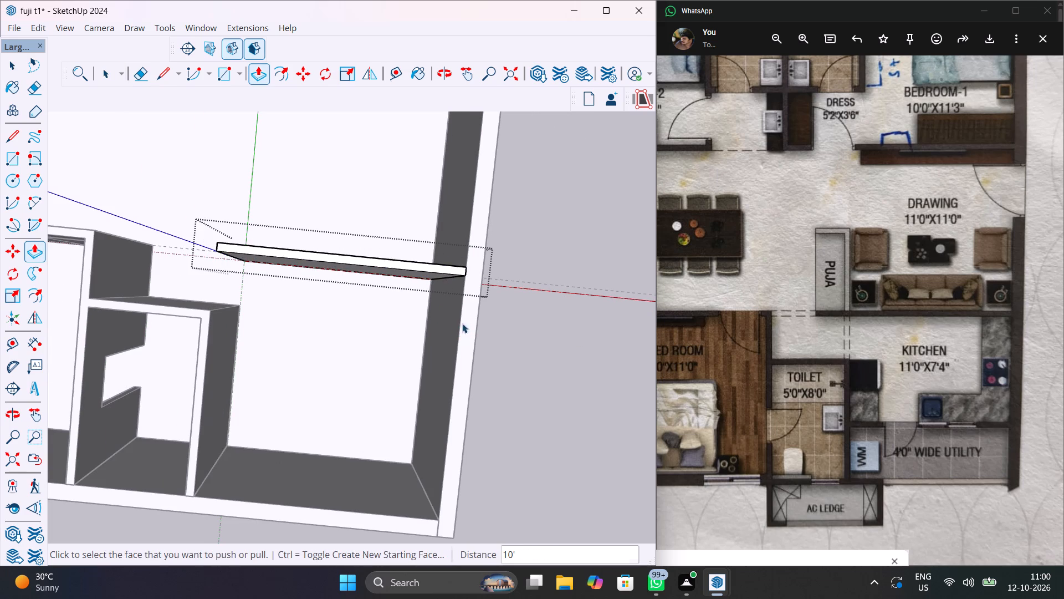
{"action": "key", "text": "space"}
{"action": "left_click", "coordinate": [548, 343]}
Examine the new drawing-kitchen partition and the surrounding rooms from several angles.
{"action": "scroll", "coordinate": [415, 340], "scroll_direction": "down", "scroll_amount": 1}
{"action": "middle_click_drag", "start_coordinate": [451, 226], "coordinate": [456, 203]}
{"action": "middle_click_drag", "start_coordinate": [386, 366], "coordinate": [415, 288]}
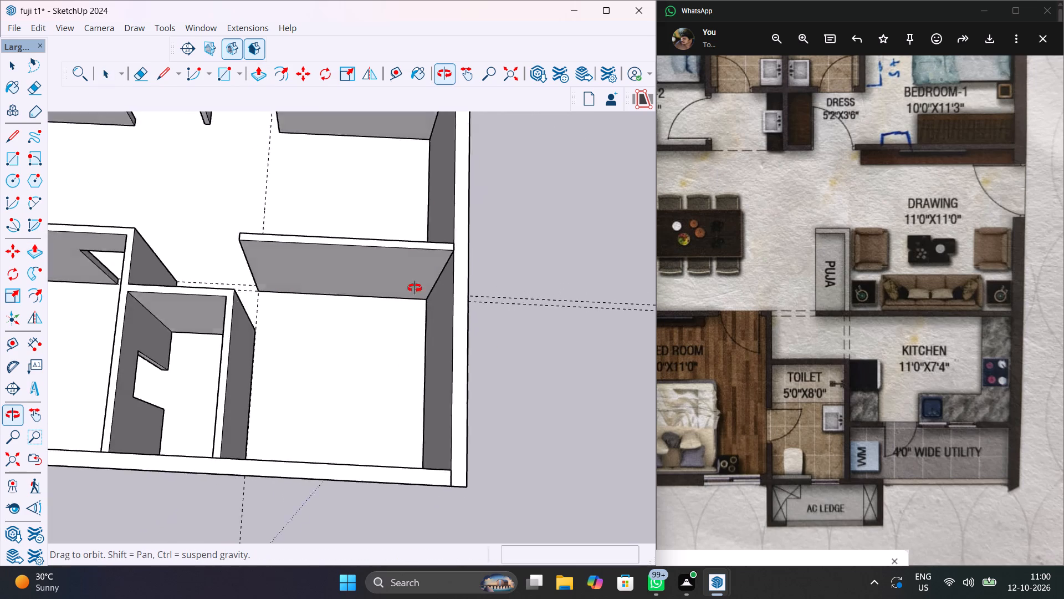
{"action": "middle_click_drag", "start_coordinate": [415, 288], "coordinate": [646, 179]}
{"action": "scroll", "coordinate": [165, 317], "scroll_direction": "up", "scroll_amount": 6}
{"action": "middle_click_drag", "start_coordinate": [215, 373], "coordinate": [238, 384]}
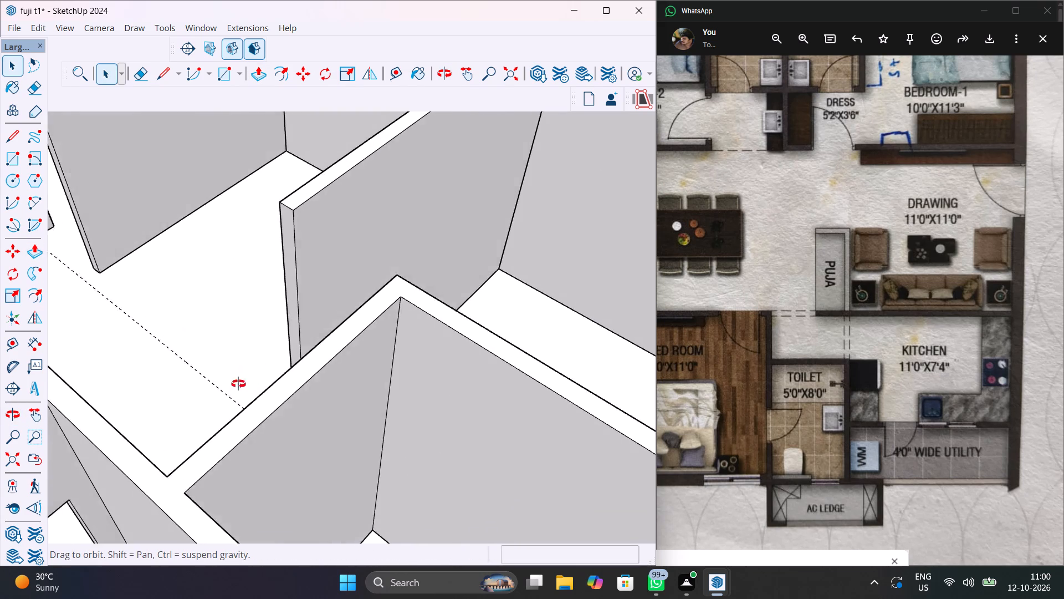
{"action": "middle_click_drag", "start_coordinate": [238, 384], "coordinate": [396, 435]}
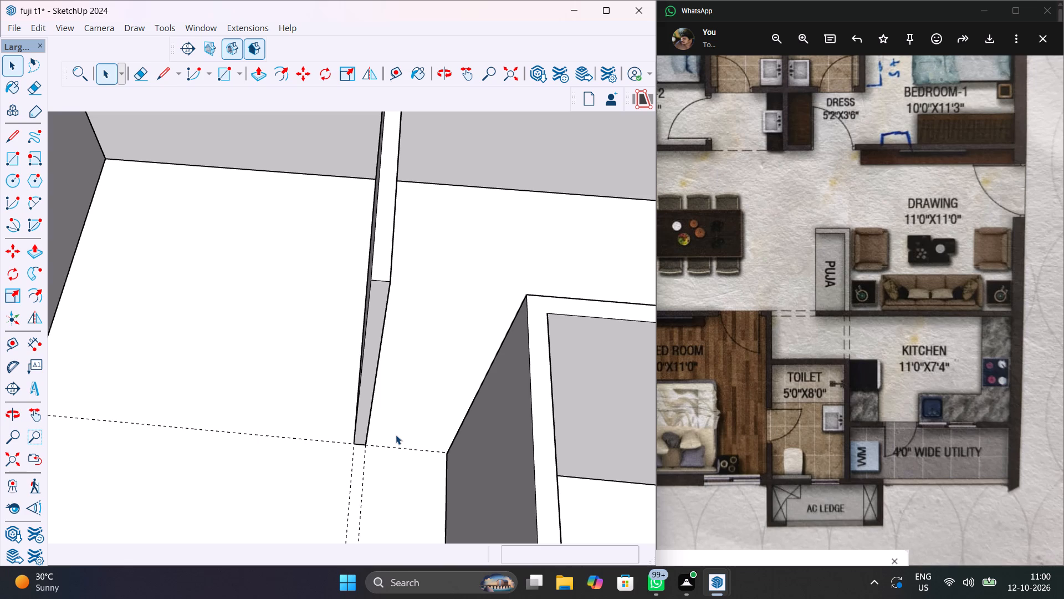
{"action": "scroll", "coordinate": [407, 453], "scroll_direction": "down", "scroll_amount": 5}
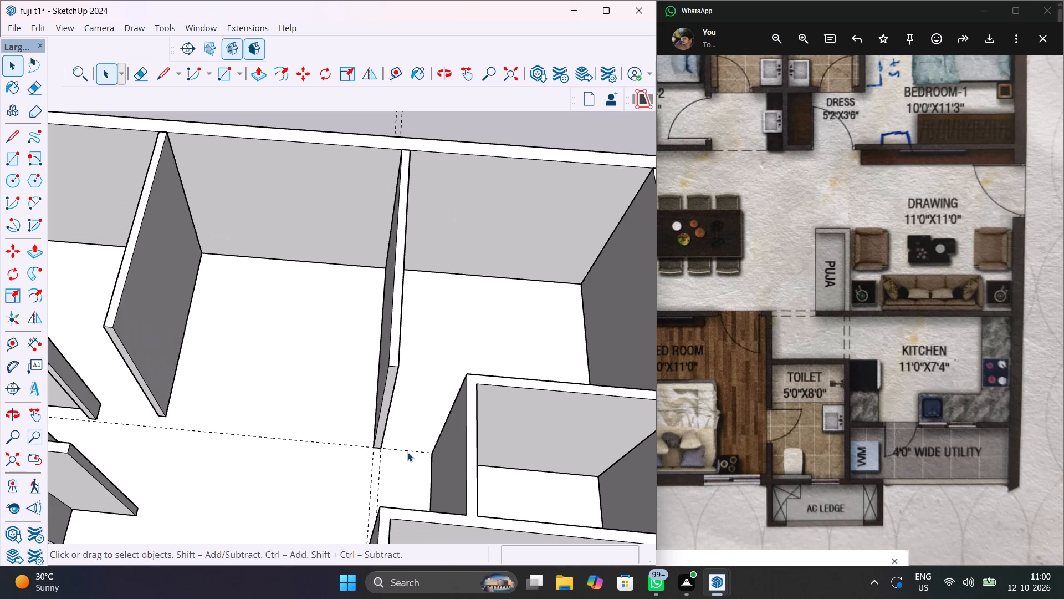
{"action": "middle_click_drag", "start_coordinate": [416, 457], "coordinate": [534, 431]}
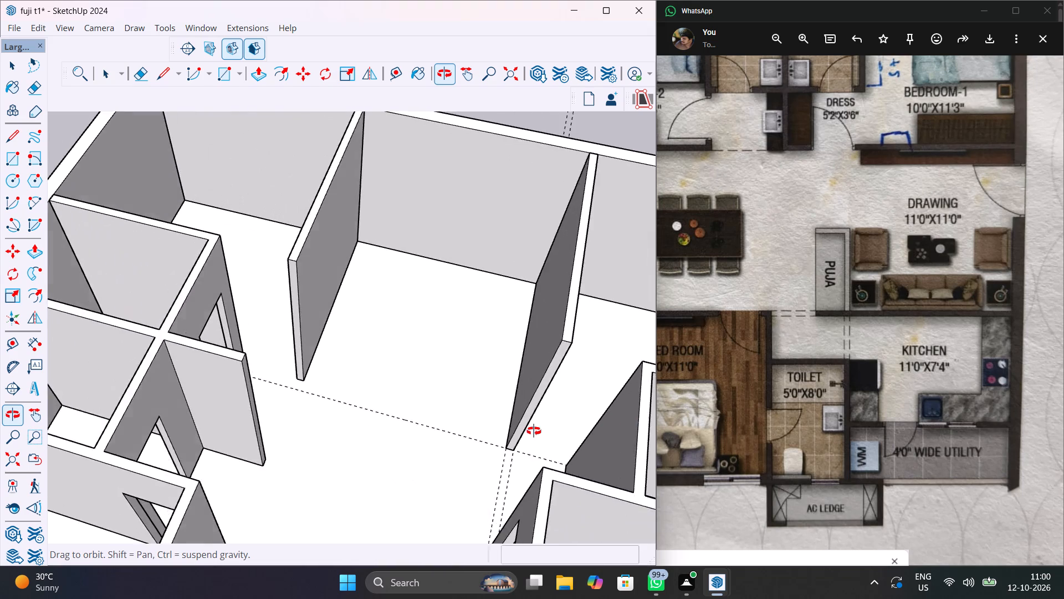
{"action": "middle_click_drag", "start_coordinate": [534, 431], "coordinate": [505, 364]}
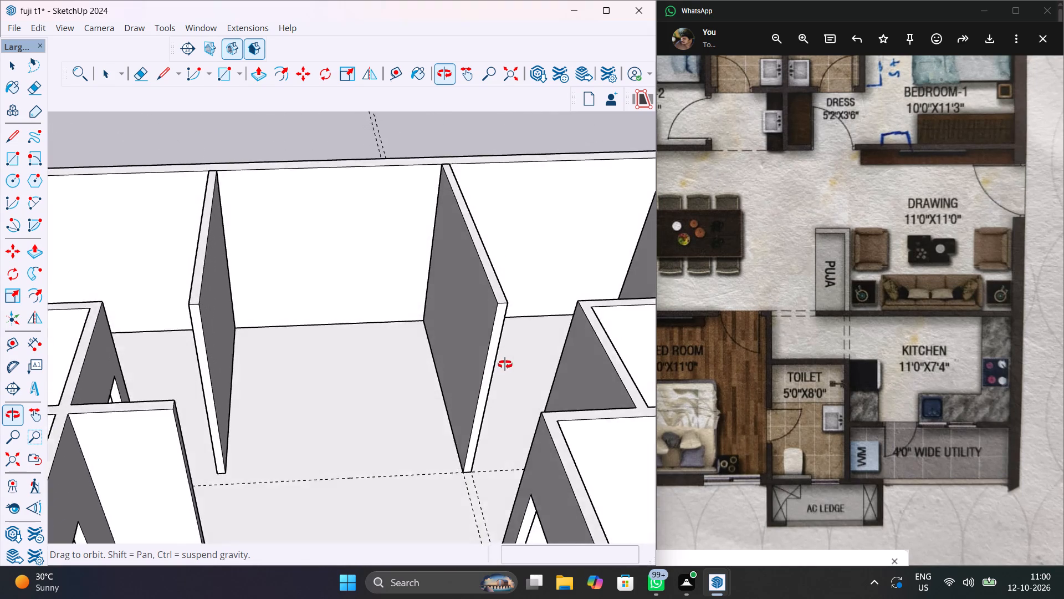
{"action": "middle_click_drag", "start_coordinate": [505, 364], "coordinate": [438, 416]}
{"action": "scroll", "coordinate": [436, 438], "scroll_direction": "down", "scroll_amount": 5}
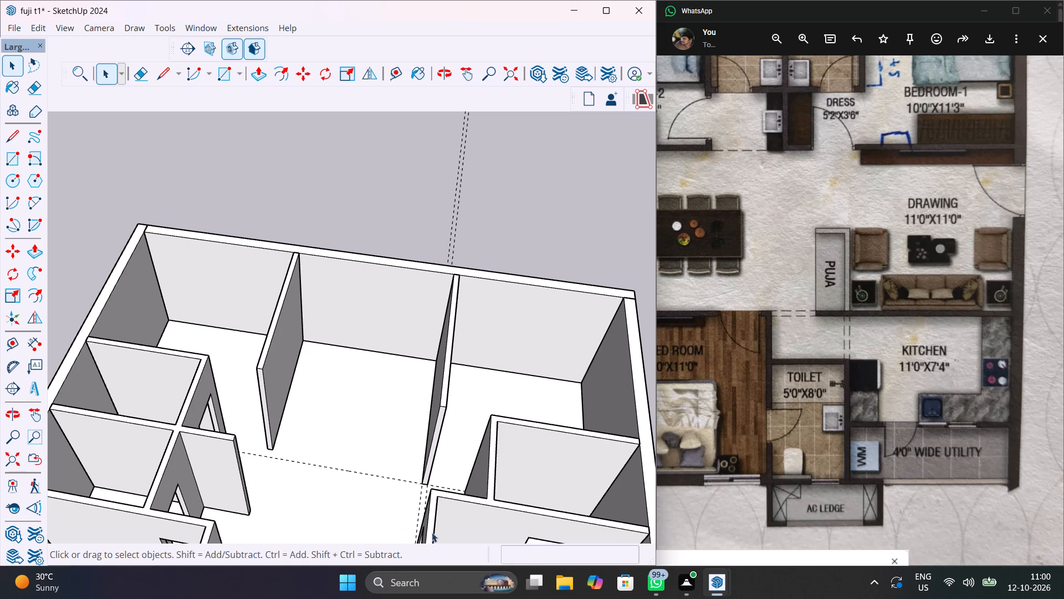
{"action": "scroll", "coordinate": [442, 464], "scroll_direction": "up", "scroll_amount": 4}
{"action": "scroll", "coordinate": [443, 486], "scroll_direction": "down", "scroll_amount": 14}
{"action": "middle_click_drag", "start_coordinate": [446, 496], "coordinate": [444, 496]}
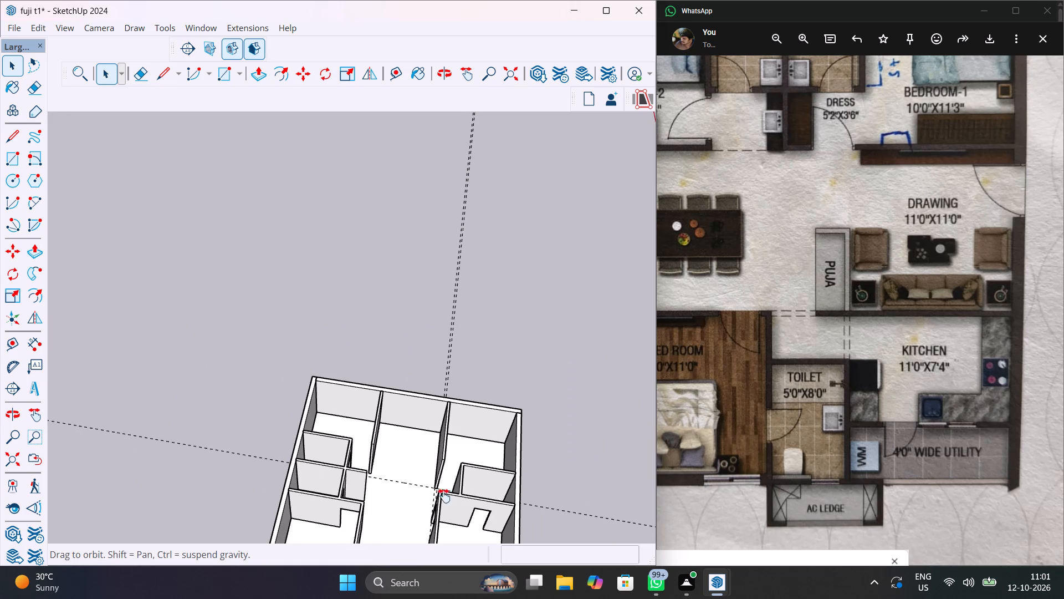
{"action": "middle_click_drag", "start_coordinate": [444, 496], "coordinate": [442, 470]}
{"action": "scroll", "coordinate": [428, 363], "scroll_direction": "up", "scroll_amount": 6}
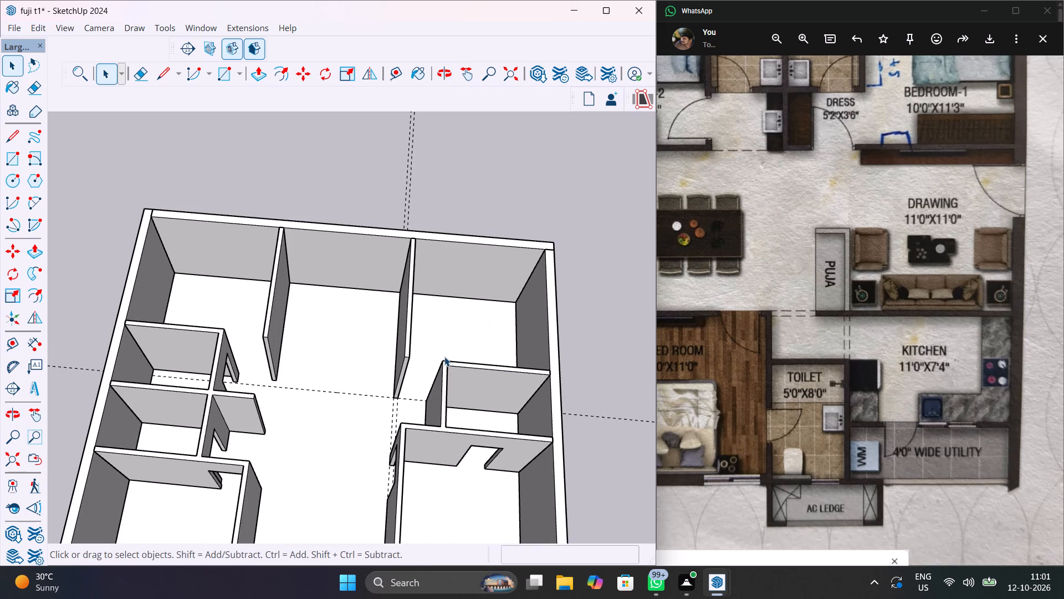
{"action": "scroll", "coordinate": [423, 356], "scroll_direction": "up", "scroll_amount": 5}
{"action": "scroll", "coordinate": [428, 369], "scroll_direction": "down", "scroll_amount": 5}
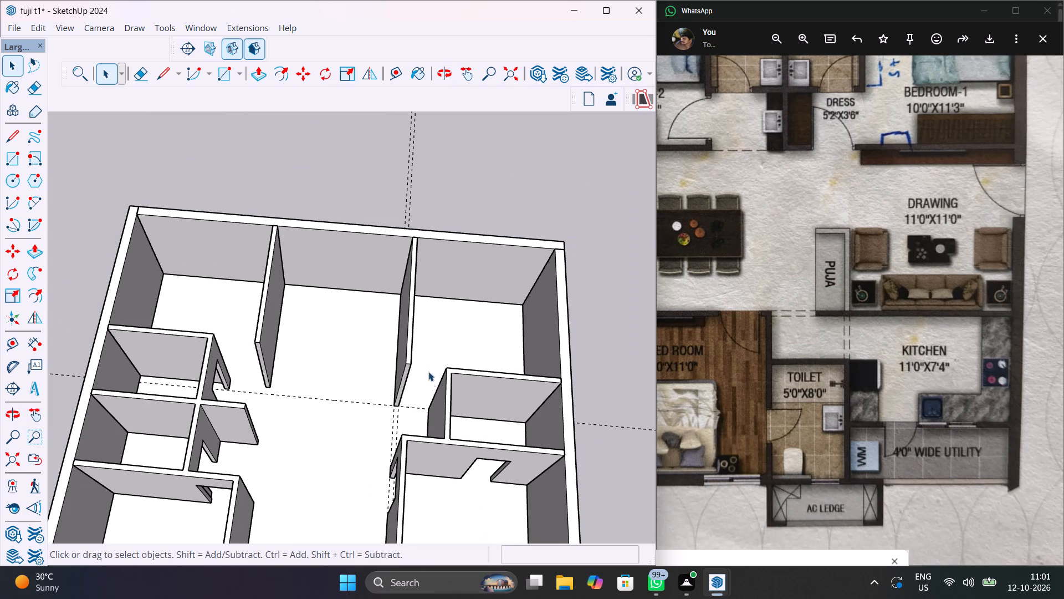
{"action": "middle_click_drag", "start_coordinate": [443, 412], "coordinate": [381, 303]}
{"action": "scroll", "coordinate": [393, 328], "scroll_direction": "down", "scroll_amount": 2}
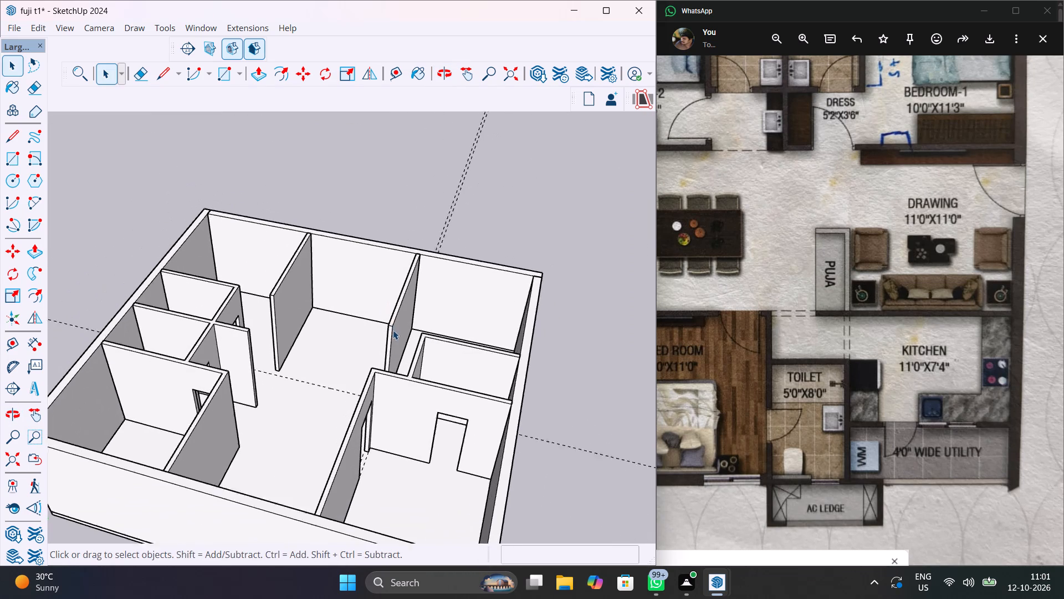
{"action": "scroll", "coordinate": [393, 330], "scroll_direction": "down", "scroll_amount": 1}
{"action": "middle_click_drag", "start_coordinate": [428, 331], "coordinate": [370, 451]}
{"action": "scroll", "coordinate": [427, 311], "scroll_direction": "up", "scroll_amount": 6}
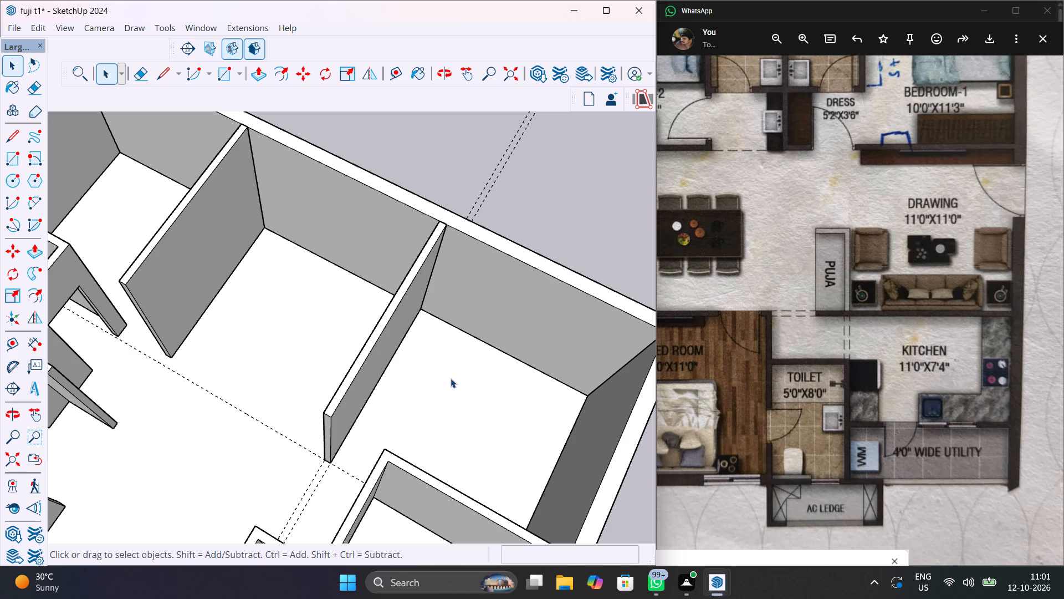
{"action": "middle_click_drag", "start_coordinate": [492, 418], "coordinate": [446, 405]}
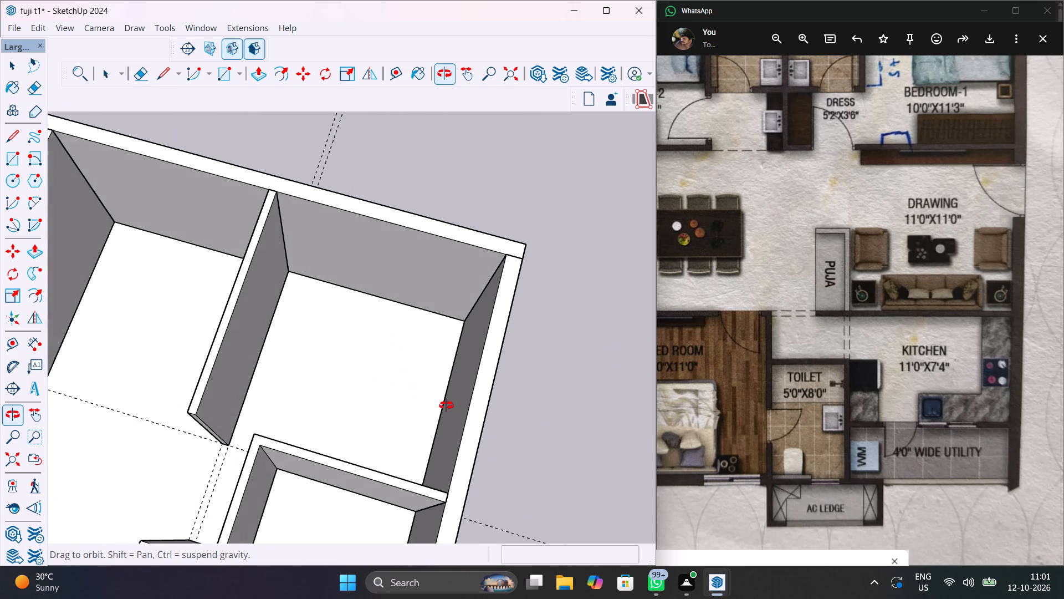
{"action": "middle_click_drag", "start_coordinate": [446, 405], "coordinate": [449, 408]}
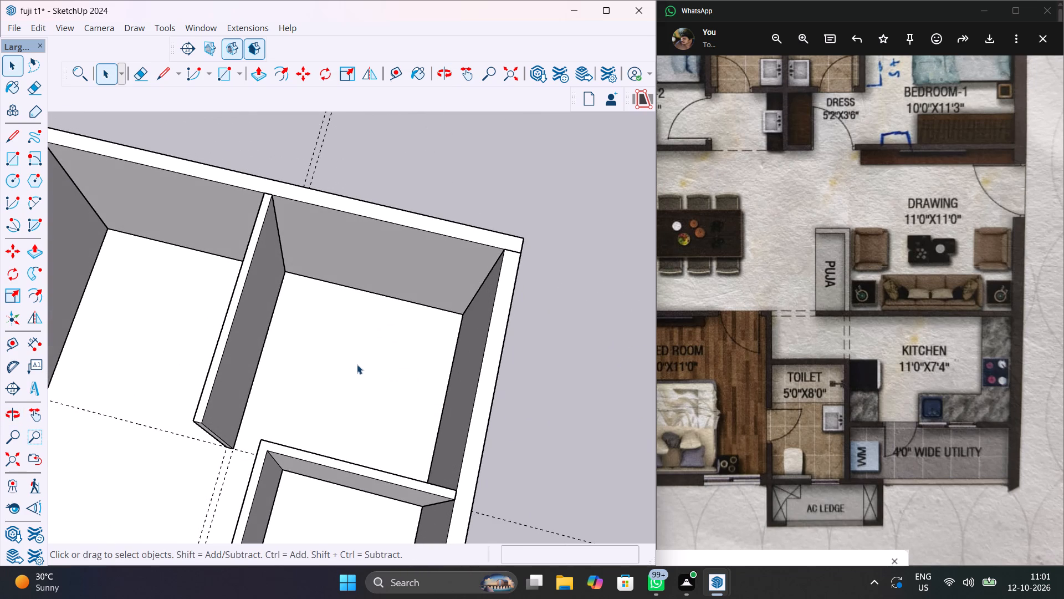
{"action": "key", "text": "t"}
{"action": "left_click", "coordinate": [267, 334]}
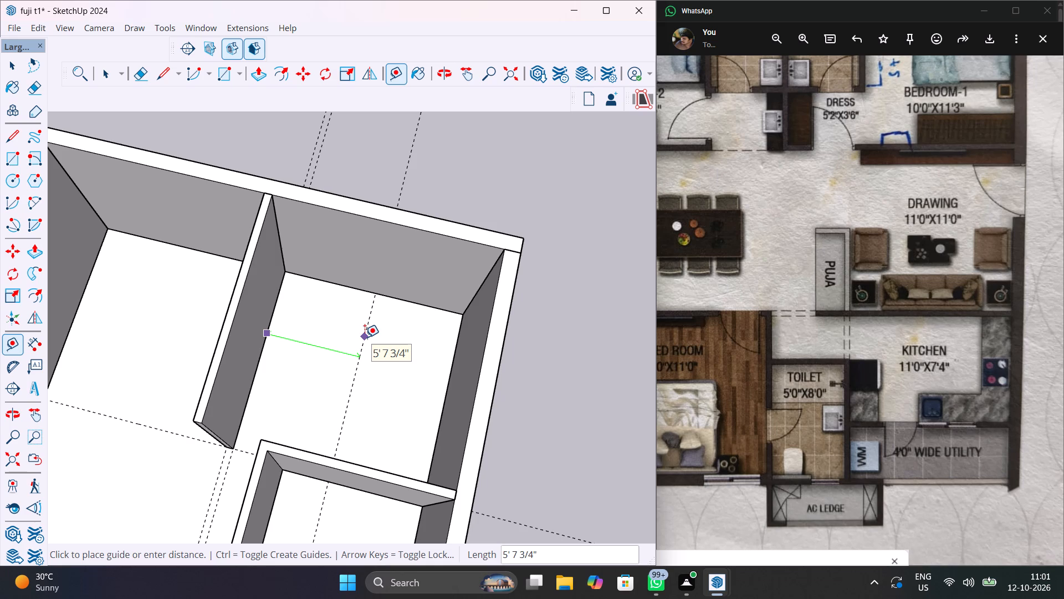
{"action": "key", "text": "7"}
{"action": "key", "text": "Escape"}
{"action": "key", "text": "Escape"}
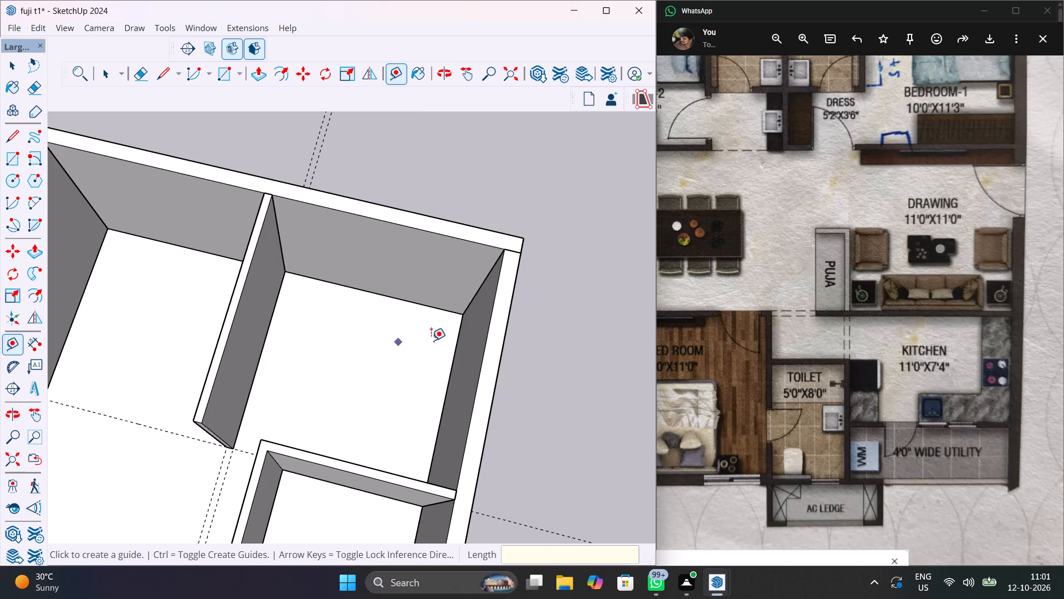
Place a guide on the kitchen floor 4' in from the utility-side outer wall, marking the utility width.
{"action": "left_click", "coordinate": [451, 364]}
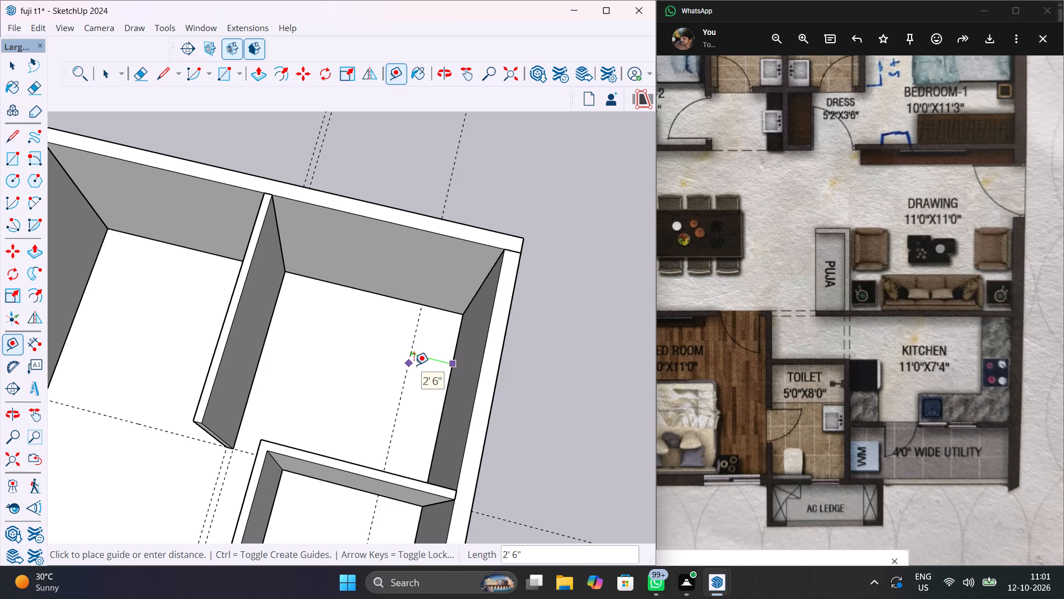
{"action": "type", "text": "4'"}
{"action": "key", "text": "Return"}
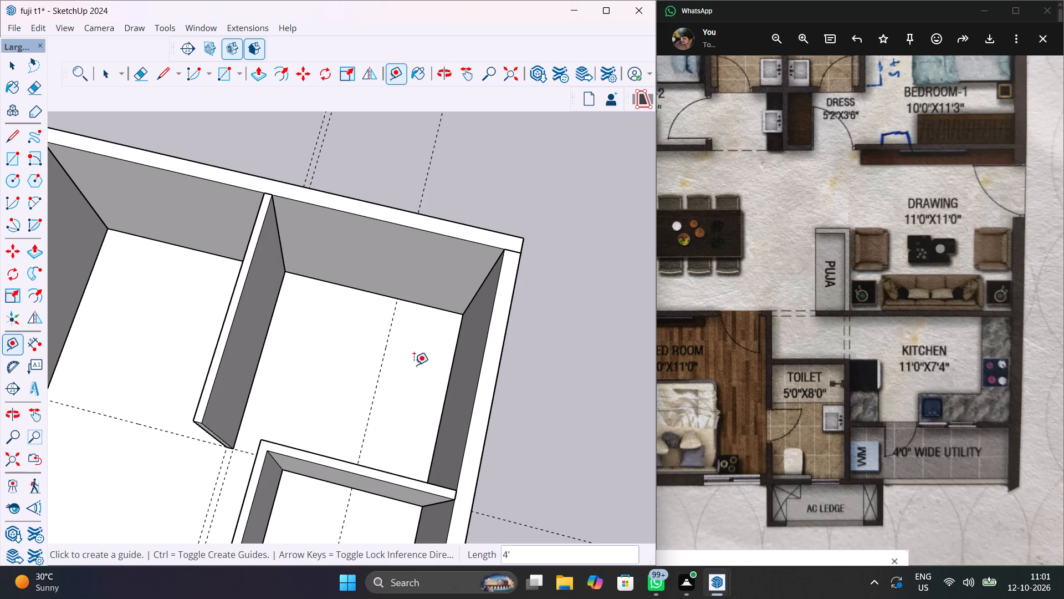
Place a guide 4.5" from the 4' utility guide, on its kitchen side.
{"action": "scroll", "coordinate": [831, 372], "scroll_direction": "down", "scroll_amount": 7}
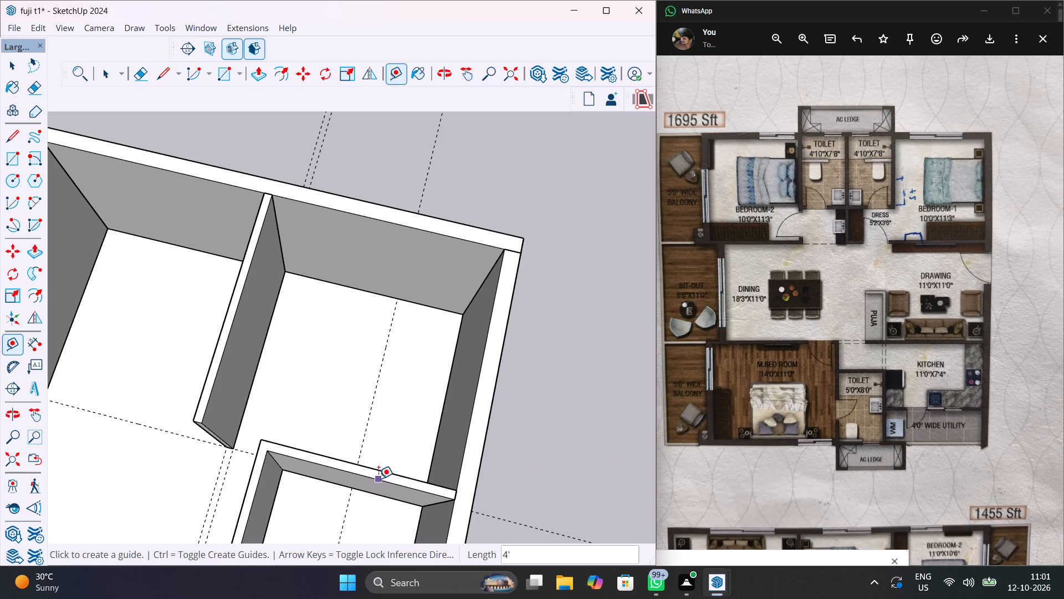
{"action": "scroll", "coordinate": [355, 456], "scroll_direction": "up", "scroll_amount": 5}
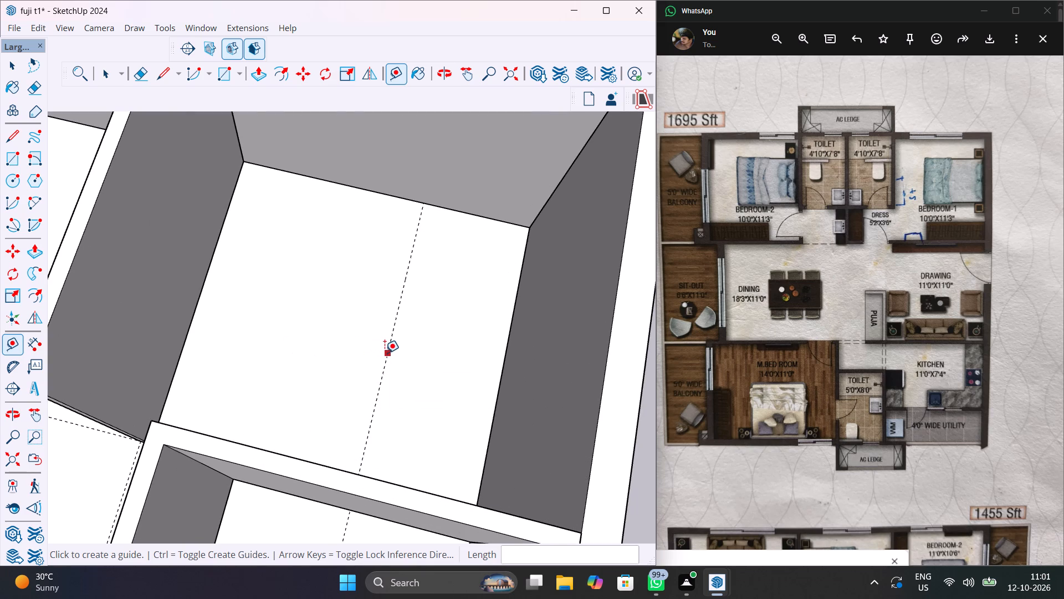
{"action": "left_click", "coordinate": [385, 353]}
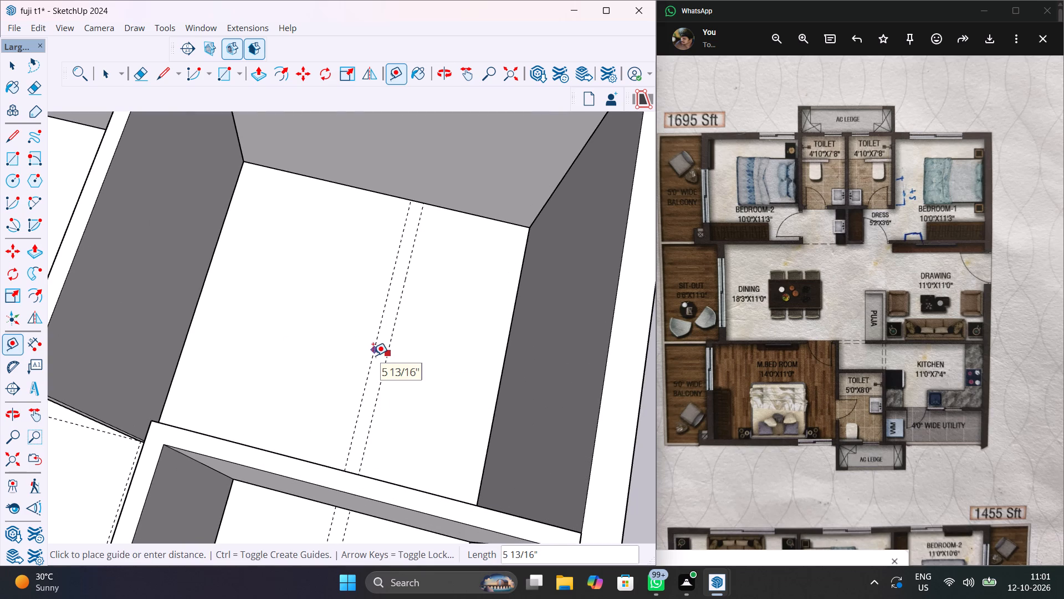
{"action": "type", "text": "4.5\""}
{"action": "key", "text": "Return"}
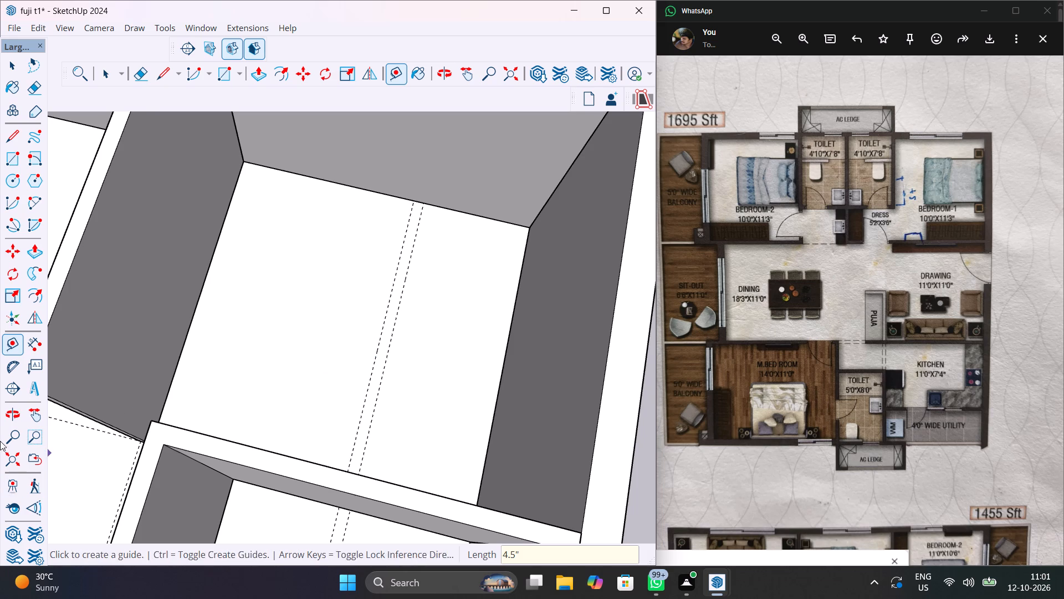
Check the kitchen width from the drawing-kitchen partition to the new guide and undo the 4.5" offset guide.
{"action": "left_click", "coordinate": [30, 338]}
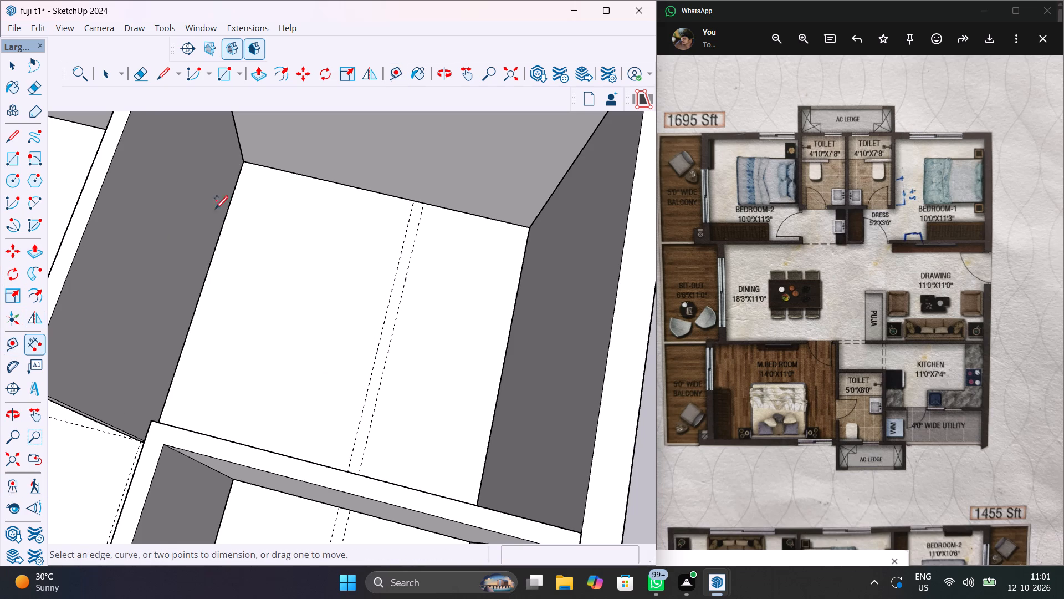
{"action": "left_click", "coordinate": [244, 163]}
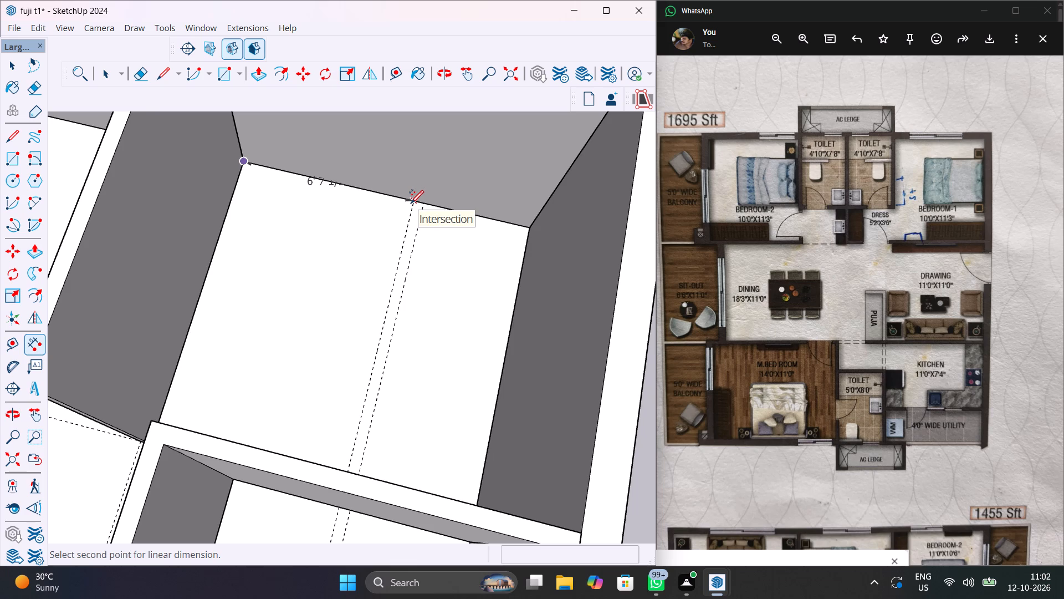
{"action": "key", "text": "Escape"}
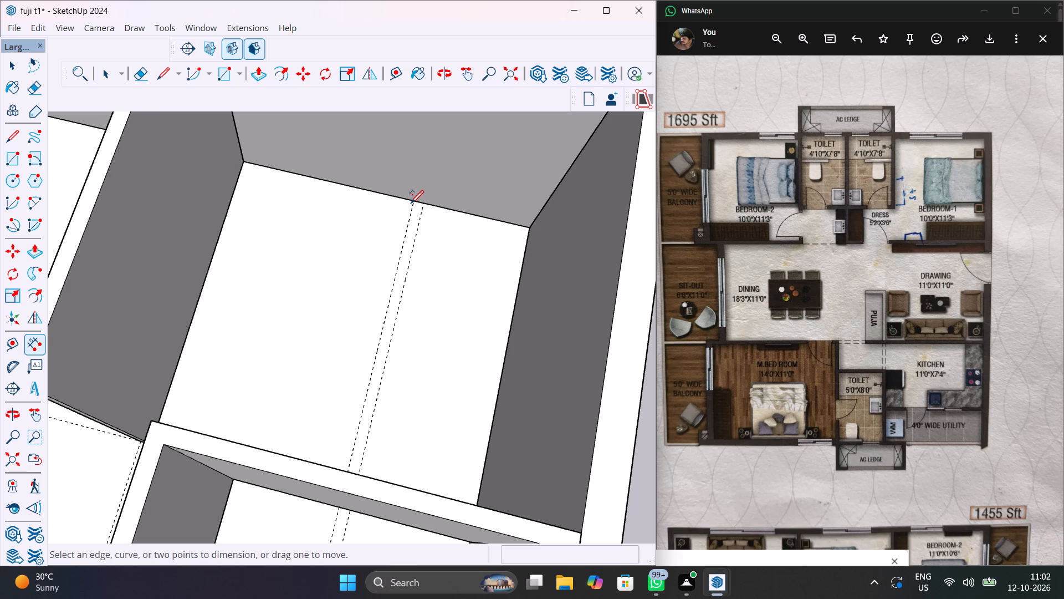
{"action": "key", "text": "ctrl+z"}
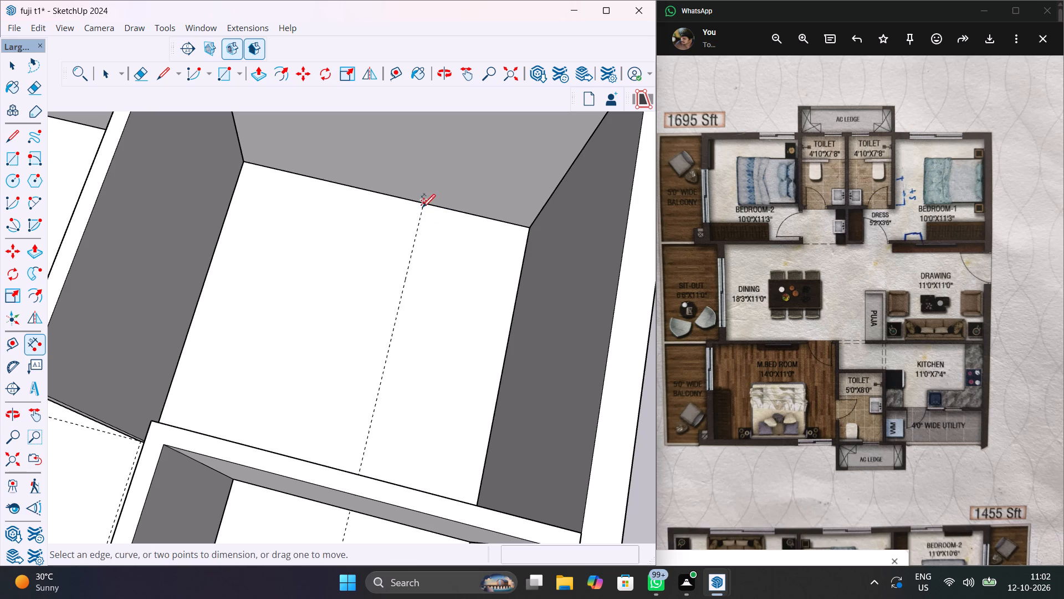
Measure the kitchen width along the outer wall between the 4' utility guide and the drawing-kitchen partition.
{"action": "left_click", "coordinate": [422, 205]}
{"action": "left_click", "coordinate": [245, 160]}
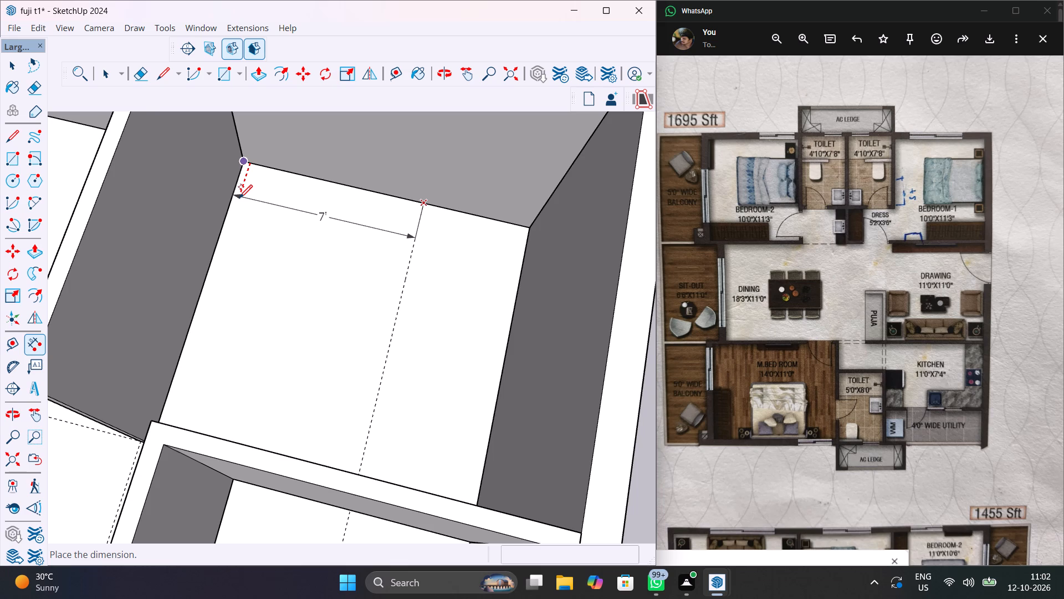
{"action": "key", "text": "Escape"}
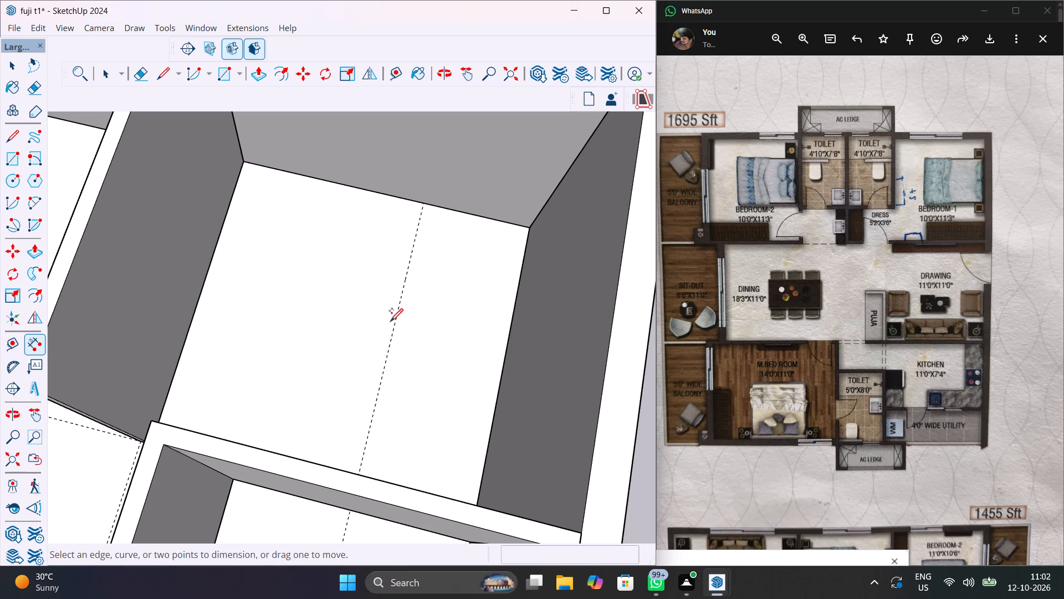
Delete the 4' utility guide from the kitchen floor.
{"action": "key", "text": "space"}
{"action": "left_click", "coordinate": [395, 318]}
{"action": "key", "text": "Delete"}
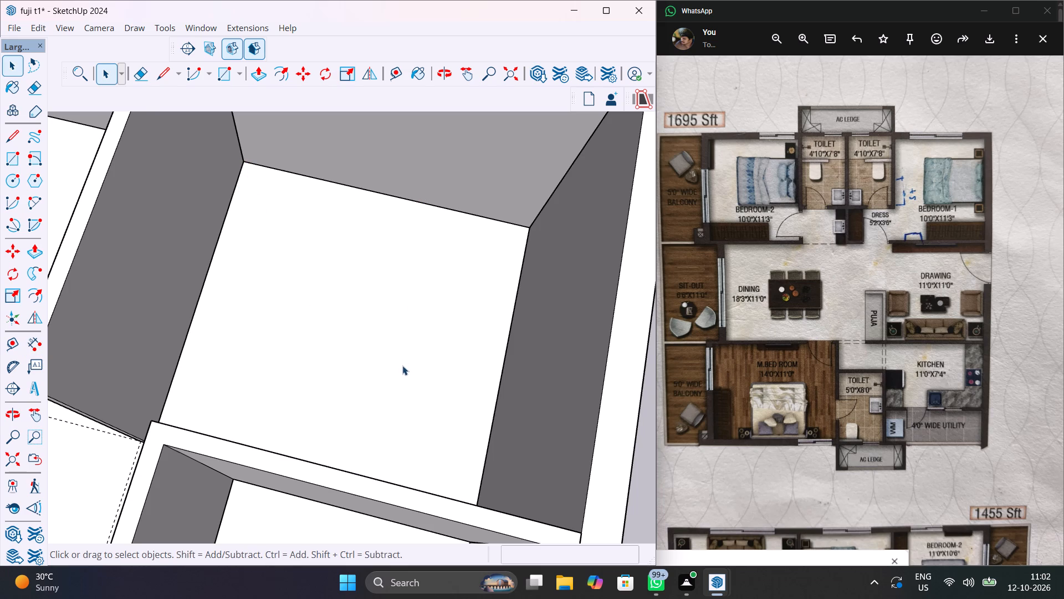
Place a guide on the kitchen floor 7' from the drawing-kitchen partition's base edge, toward the utility side.
{"action": "scroll", "coordinate": [399, 397], "scroll_direction": "down", "scroll_amount": 5}
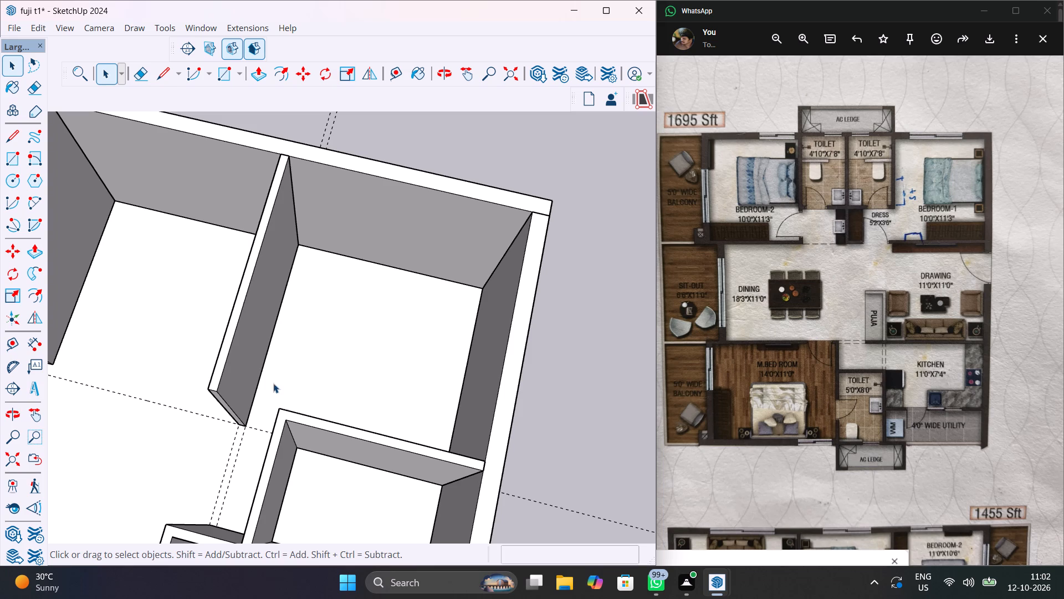
{"action": "scroll", "coordinate": [247, 347], "scroll_direction": "up", "scroll_amount": 5}
{"action": "middle_click_drag", "start_coordinate": [254, 443], "coordinate": [335, 352]}
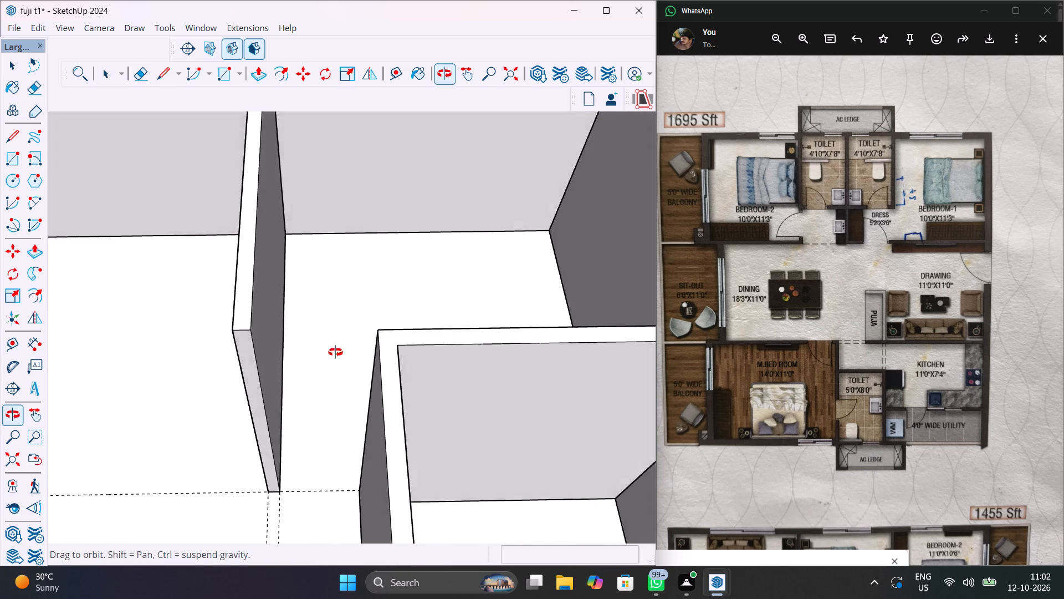
{"action": "middle_click_drag", "start_coordinate": [335, 352], "coordinate": [142, 449]}
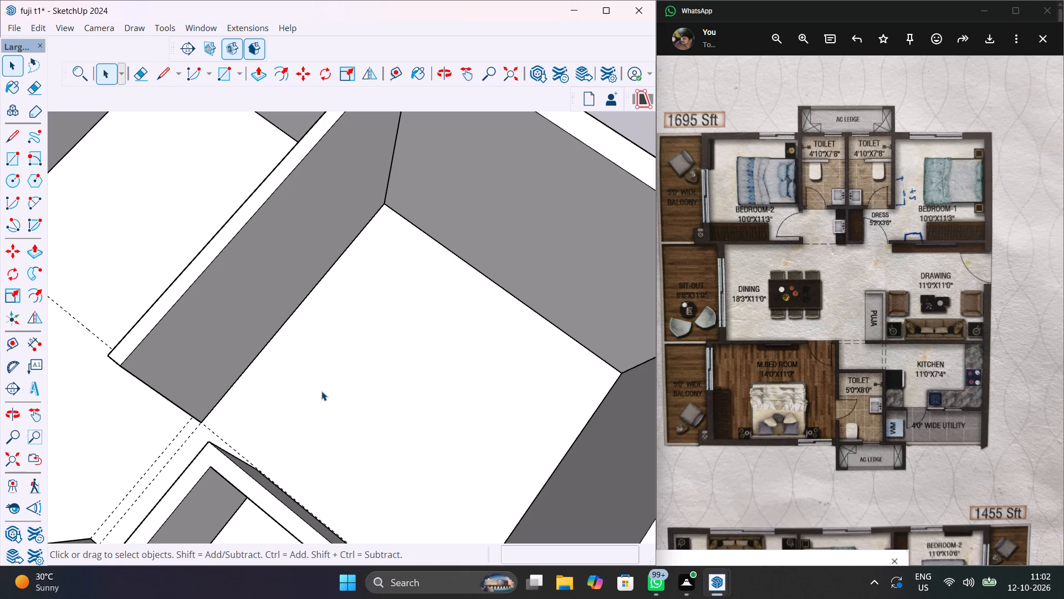
{"action": "key", "text": "t"}
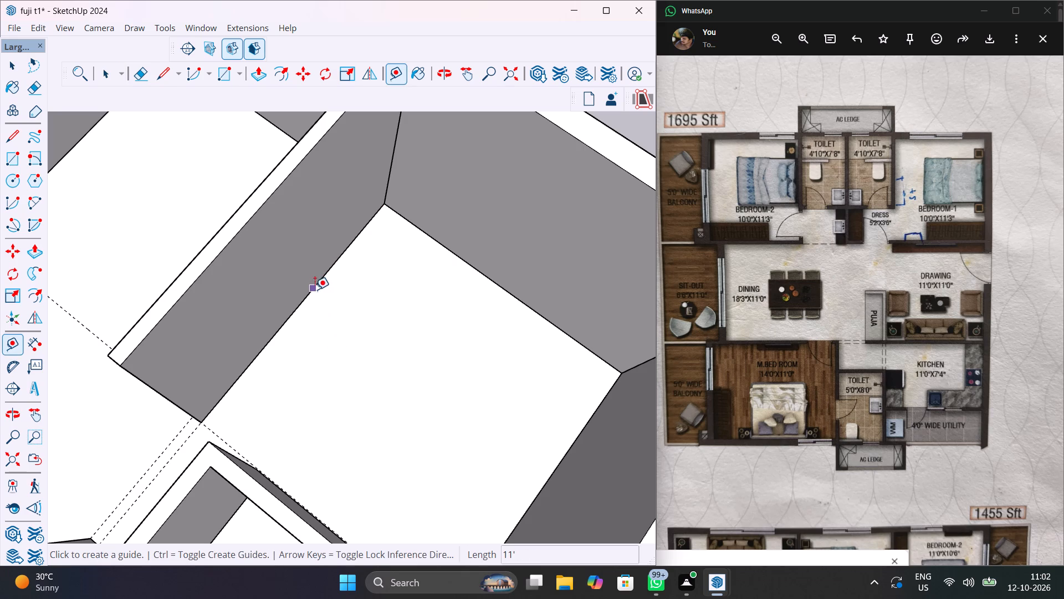
{"action": "left_click", "coordinate": [314, 288]}
{"action": "key", "text": "7"}
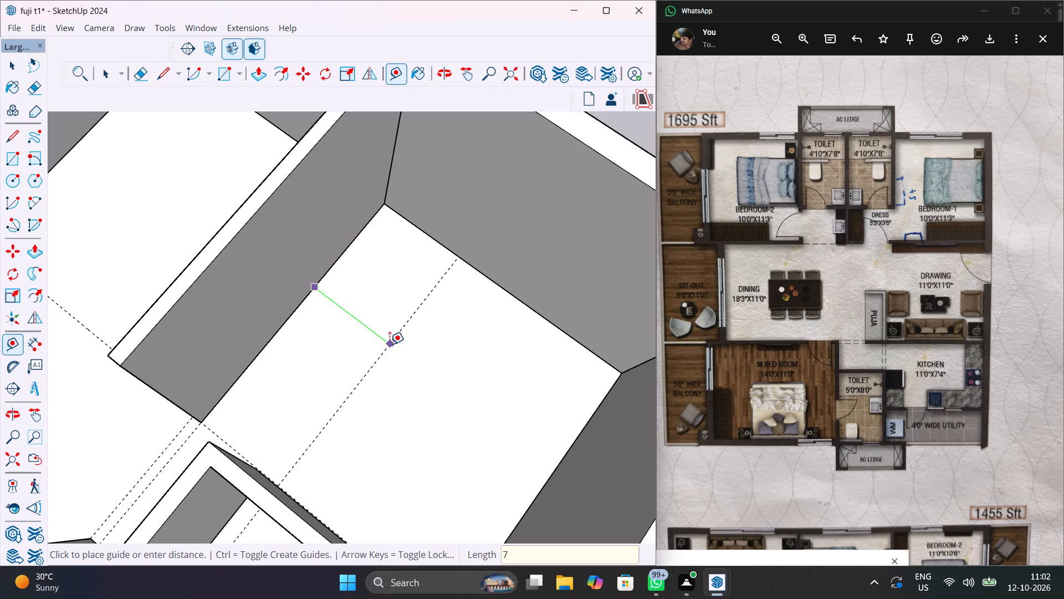
{"action": "key", "text": "apostrophe"}
{"action": "key", "text": "Return"}
{"action": "key", "text": "Return"}
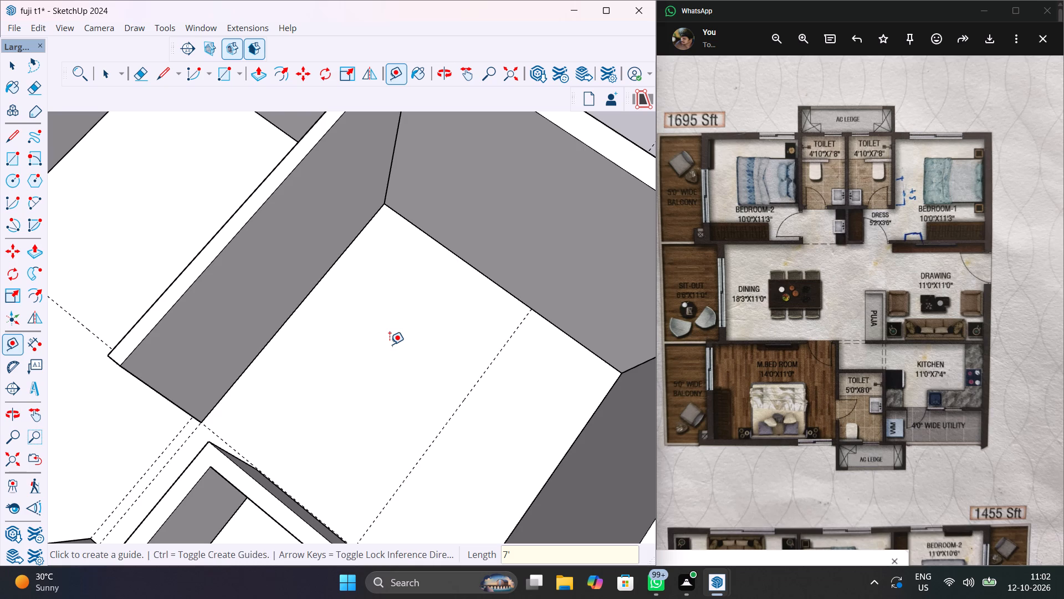
Place a parallel guide 4" beyond the 7' guide on the utility side to mark the wall thickness.
{"action": "left_click", "coordinate": [492, 362]}
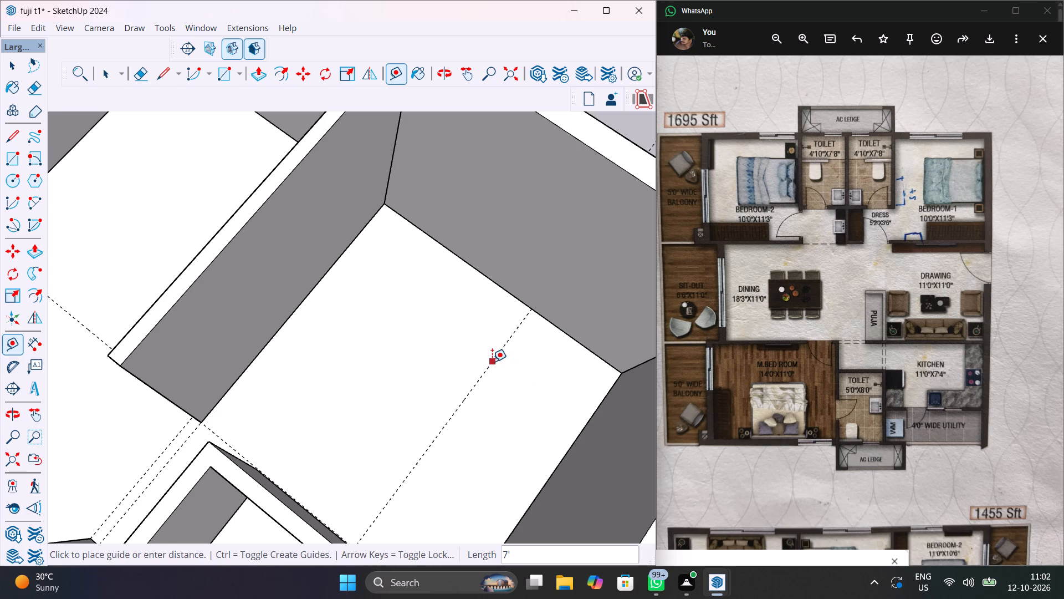
{"action": "type", "text": "4\""}
{"action": "key", "text": "Return"}
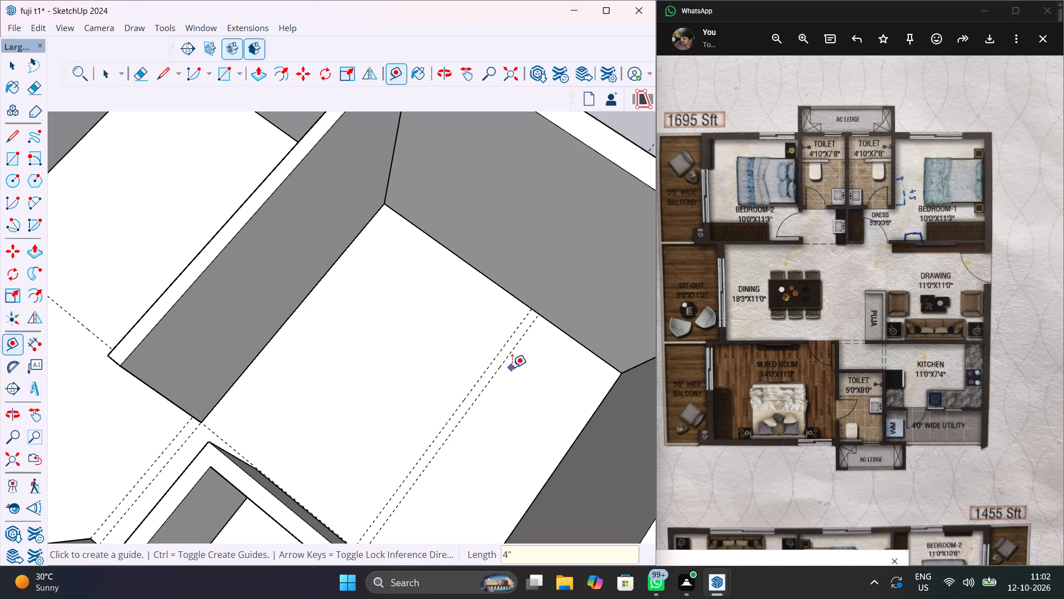
Measure the utility width from the 4" offset guide to the base of the outer wall.
{"action": "left_click", "coordinate": [530, 331]}
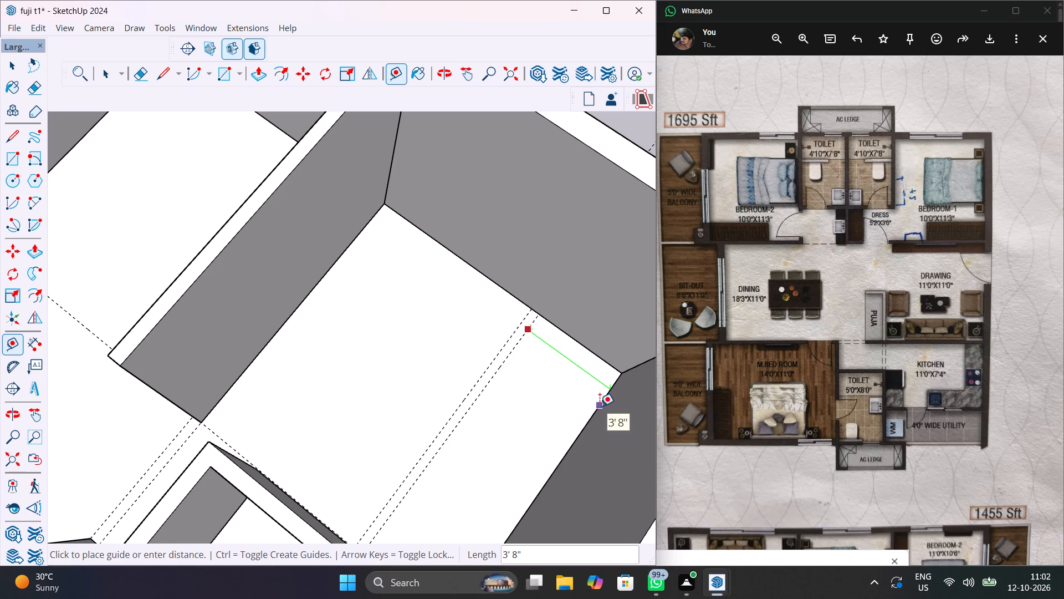
{"action": "key", "text": "Escape"}
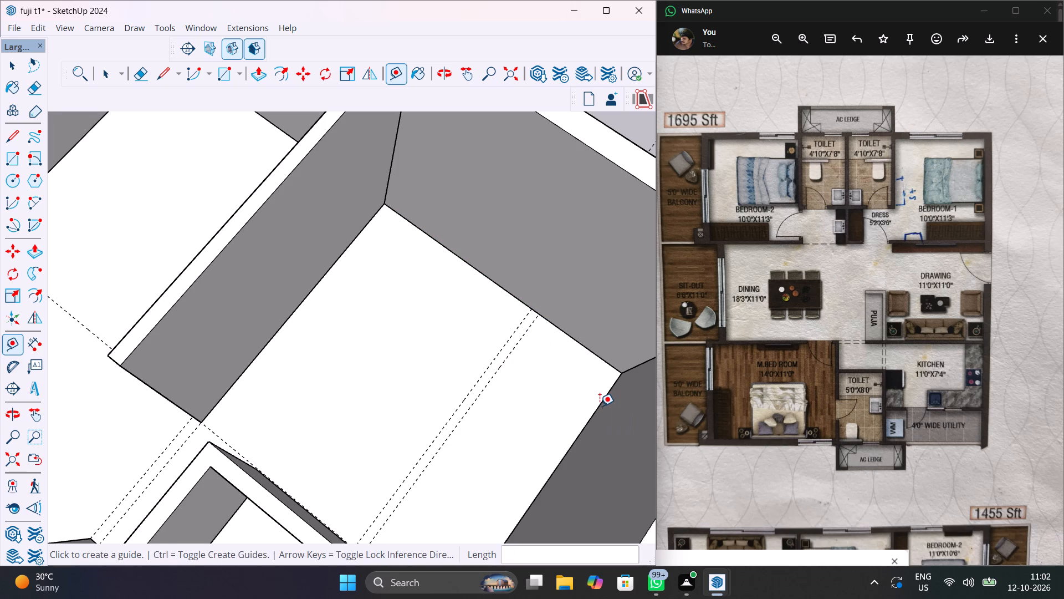
{"action": "key", "text": "space"}
Draw a 4" by 11' rectangle between the two kitchen-utility guides, from the outer wall to the toilet wall.
{"action": "scroll", "coordinate": [442, 455], "scroll_direction": "down", "scroll_amount": 5}
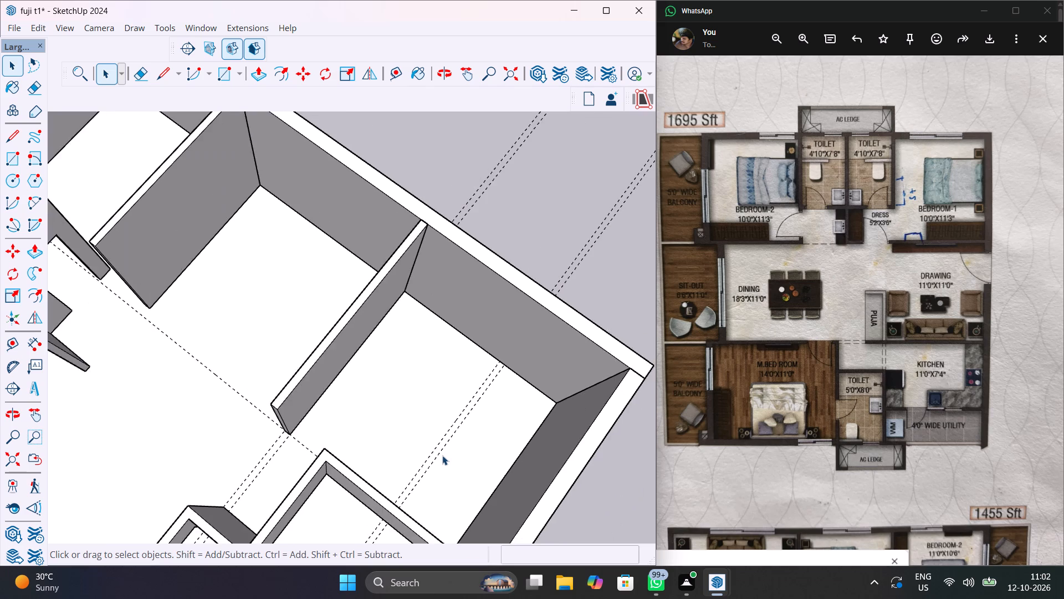
{"action": "scroll", "coordinate": [443, 454], "scroll_direction": "down", "scroll_amount": 4}
{"action": "scroll", "coordinate": [478, 412], "scroll_direction": "up", "scroll_amount": 3}
{"action": "middle_click_drag", "start_coordinate": [490, 457], "coordinate": [368, 465]}
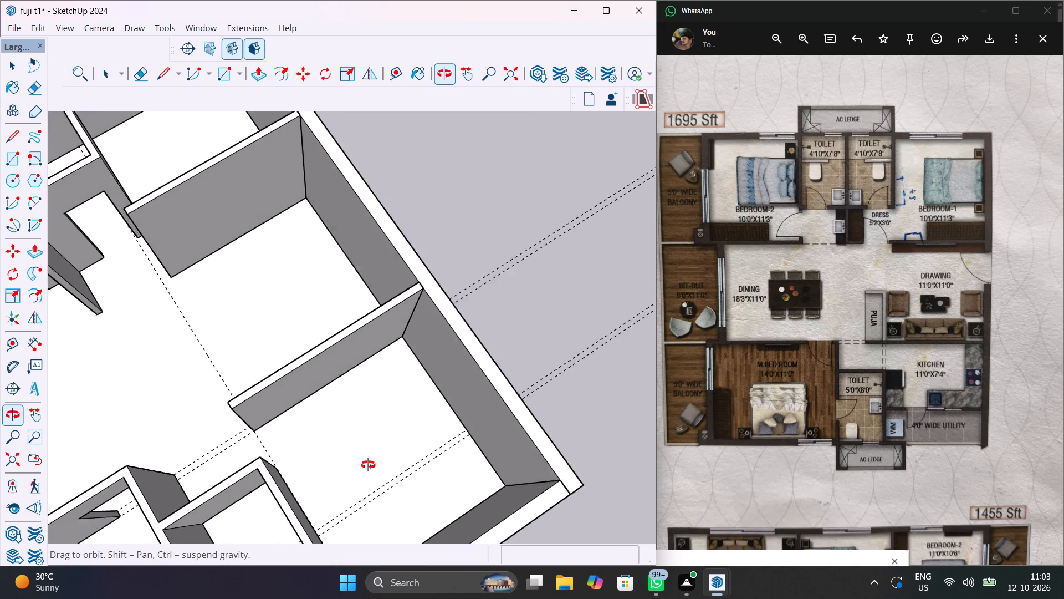
{"action": "middle_click_drag", "start_coordinate": [368, 465], "coordinate": [228, 249]}
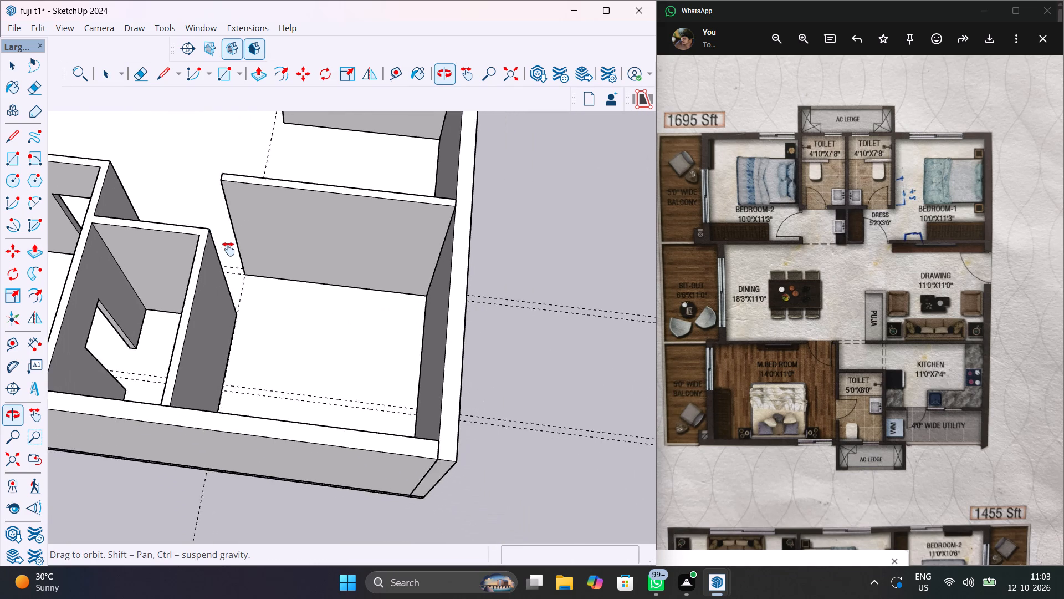
{"action": "middle_click_drag", "start_coordinate": [228, 249], "coordinate": [271, 350]}
{"action": "scroll", "coordinate": [271, 350], "scroll_direction": "up", "scroll_amount": 1}
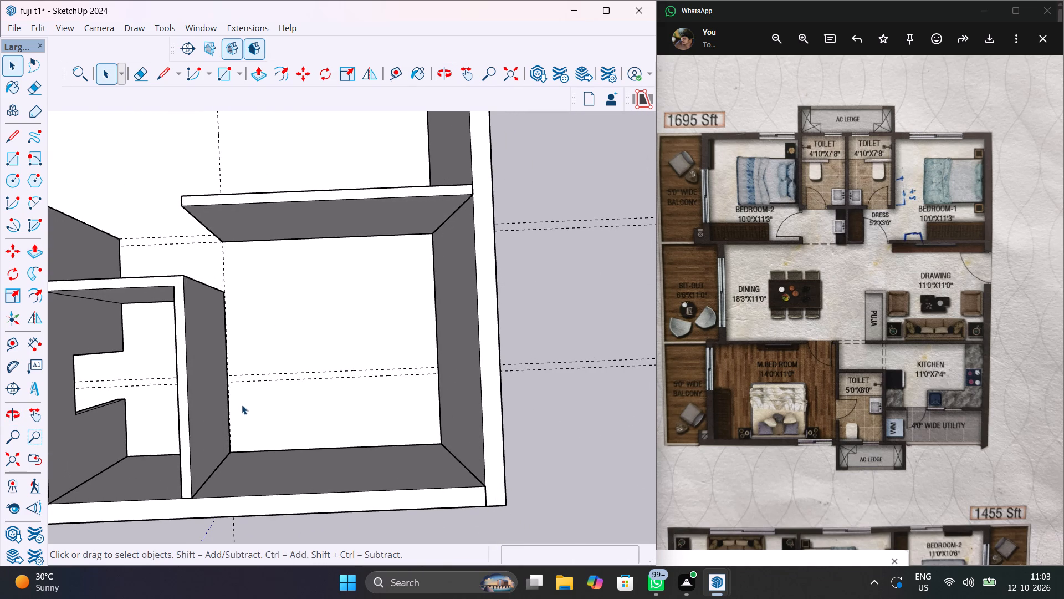
{"action": "key", "text": "r"}
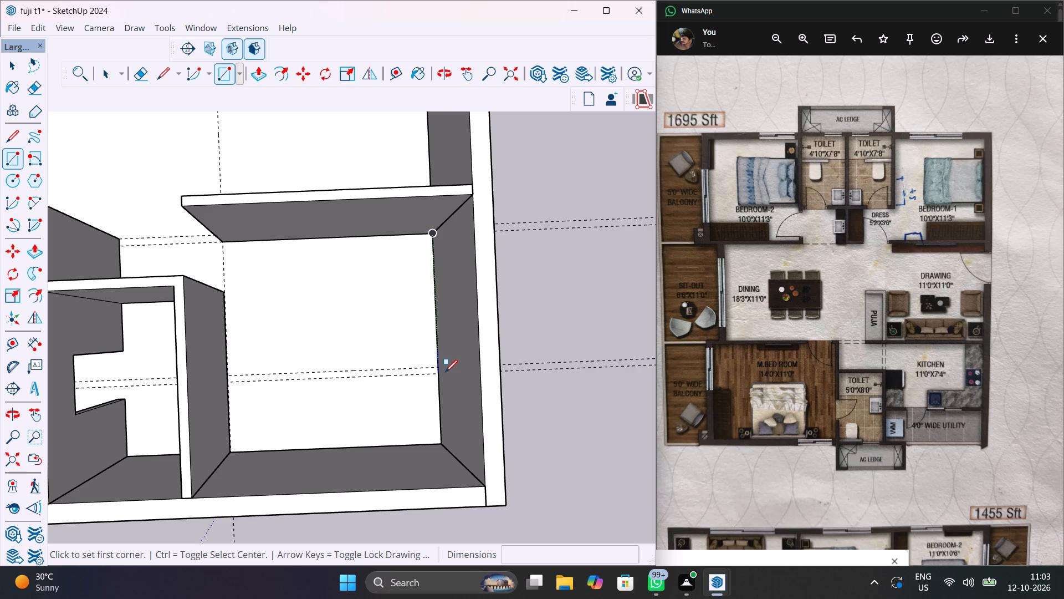
{"action": "left_click", "coordinate": [437, 375]}
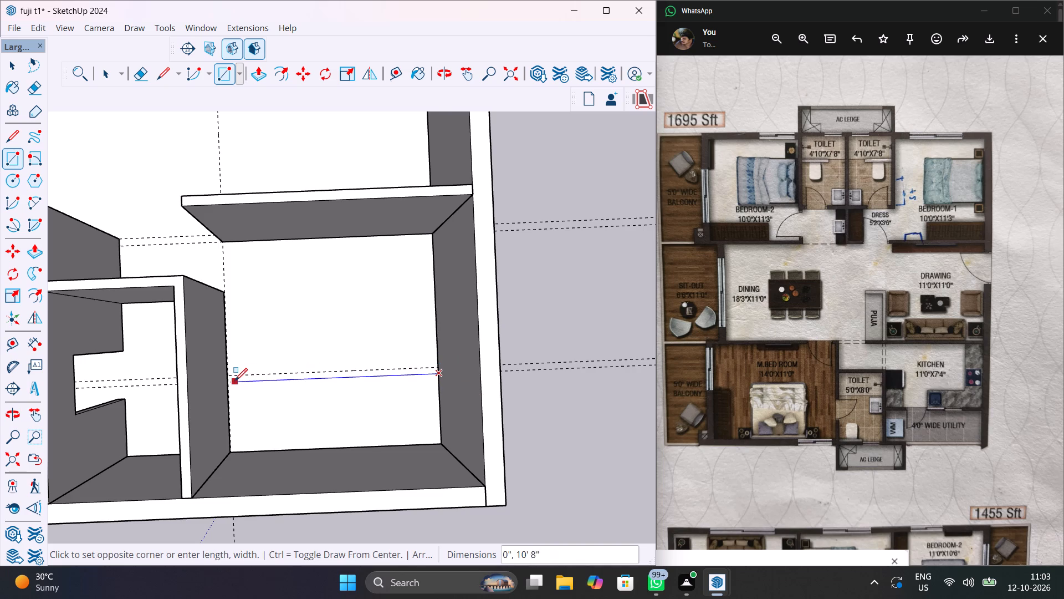
{"action": "left_click", "coordinate": [229, 377]}
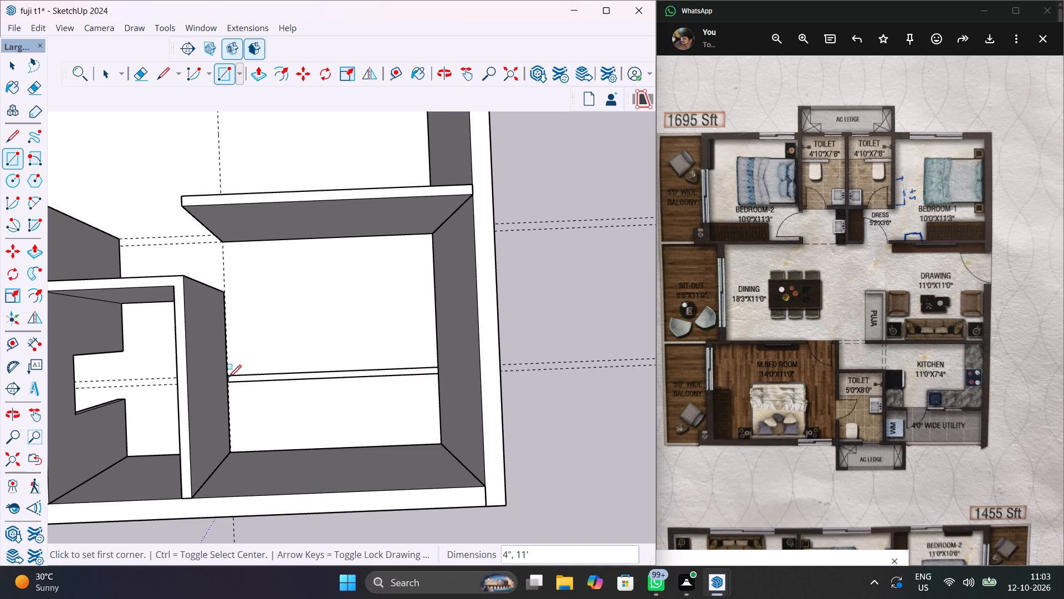
Make the kitchen-utility wall rectangle, face and edges together, a group.
{"action": "key", "text": "space"}
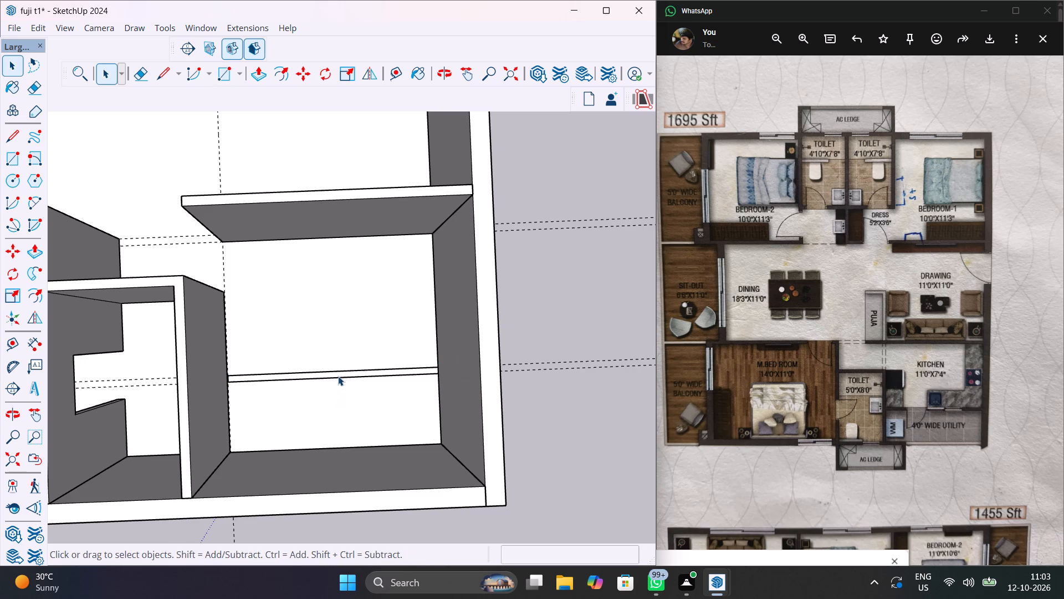
{"action": "scroll", "coordinate": [340, 374], "scroll_direction": "up", "scroll_amount": 5}
{"action": "double_click", "coordinate": [340, 374]}
{"action": "right_click", "coordinate": [340, 374]}
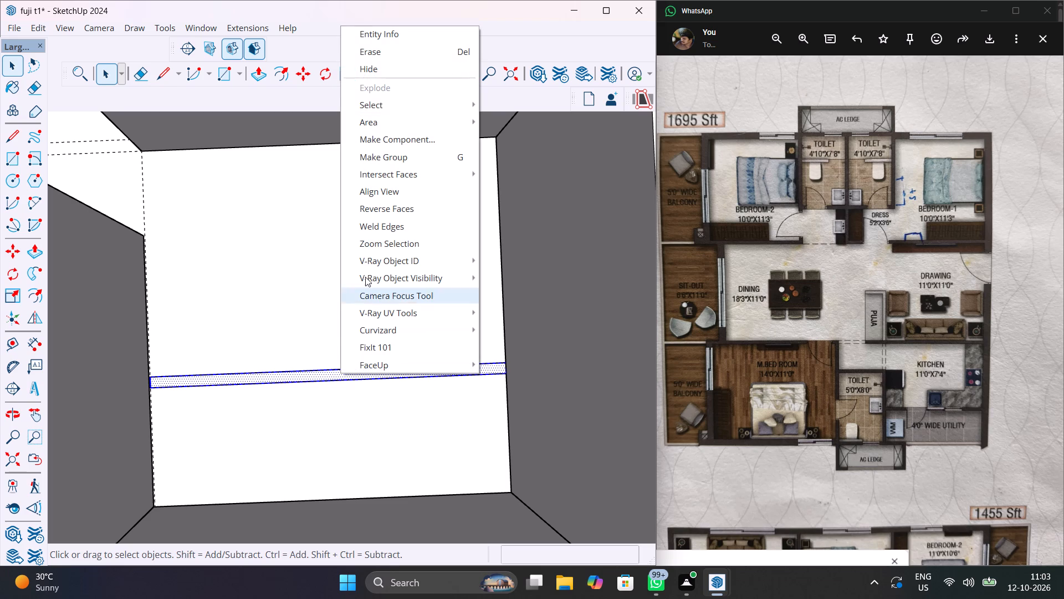
{"action": "left_click", "coordinate": [393, 160]}
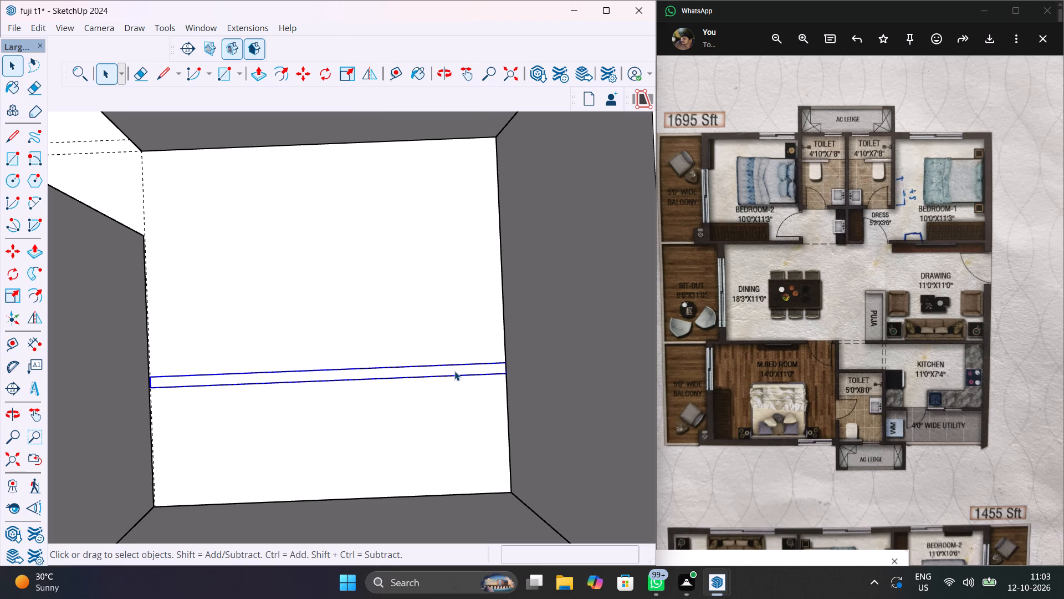
Push/Pull the face inside the kitchen-utility wall group up 10' to match the existing walls.
{"action": "double_click", "coordinate": [454, 371]}
{"action": "key", "text": "p"}
{"action": "left_click", "coordinate": [452, 369]}
{"action": "scroll", "coordinate": [385, 358], "scroll_direction": "down", "scroll_amount": 4}
{"action": "scroll", "coordinate": [214, 379], "scroll_direction": "down", "scroll_amount": 6}
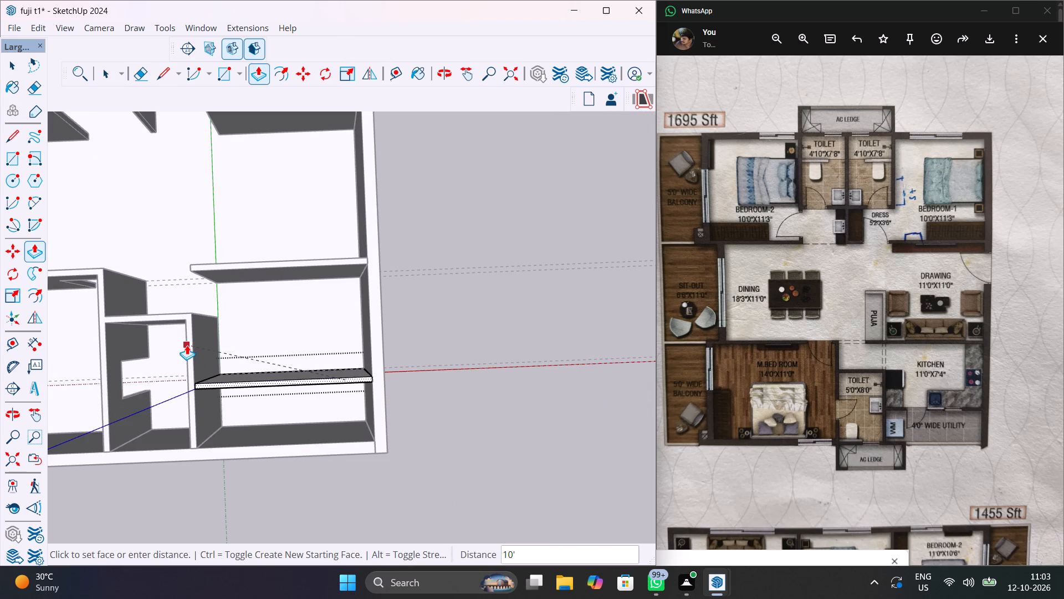
{"action": "left_click", "coordinate": [187, 345]}
{"action": "key", "text": "space"}
{"action": "left_click_drag", "start_coordinate": [461, 407], "coordinate": [464, 406]}
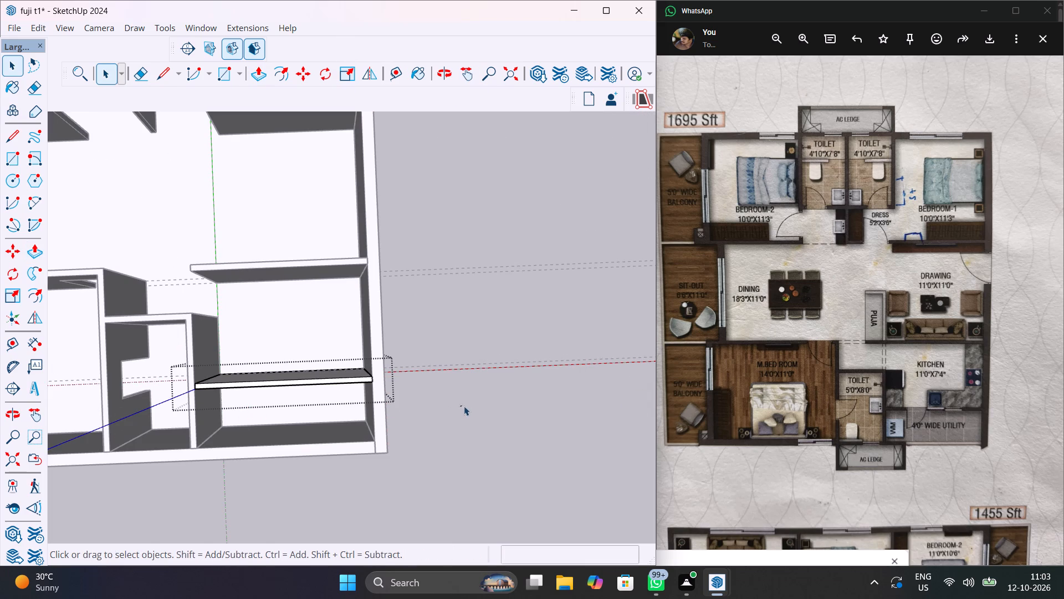
{"action": "left_click_drag", "start_coordinate": [464, 406], "coordinate": [465, 405]}
{"action": "left_click", "coordinate": [455, 433]}
{"action": "middle_click_drag", "start_coordinate": [339, 435], "coordinate": [426, 191]}
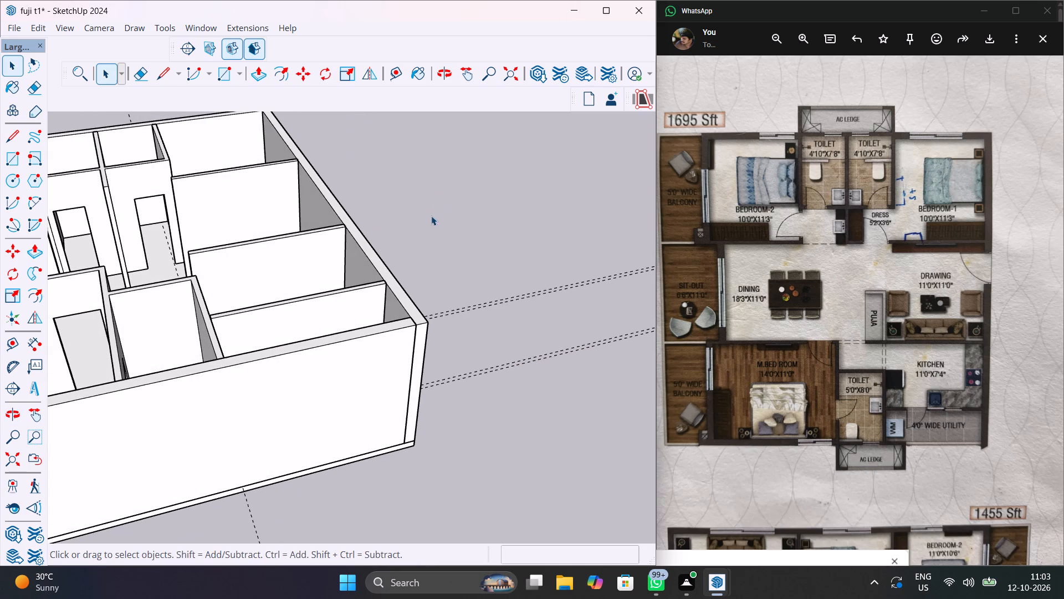
Save the house model under its existing file name, trying the save twice.
{"action": "key", "text": "ctrl+s"}
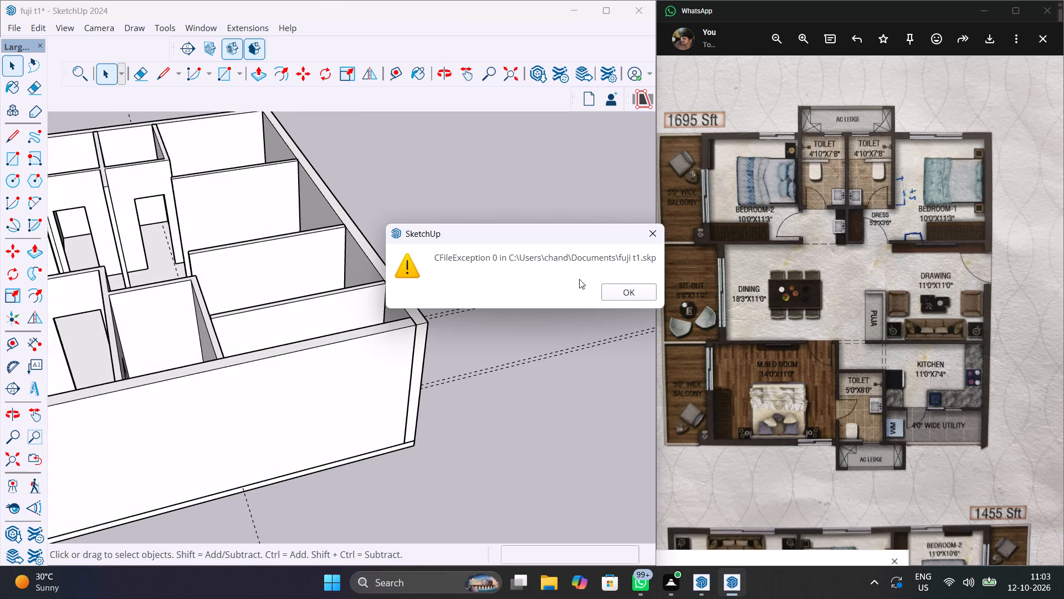
{"action": "left_click", "coordinate": [626, 293]}
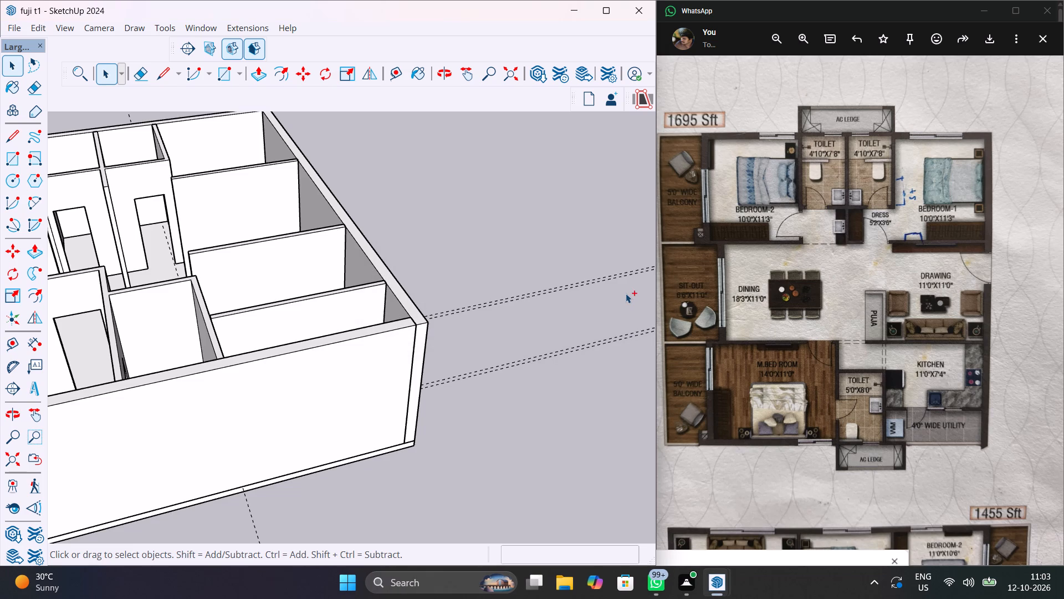
{"action": "key", "text": "ctrl+s"}
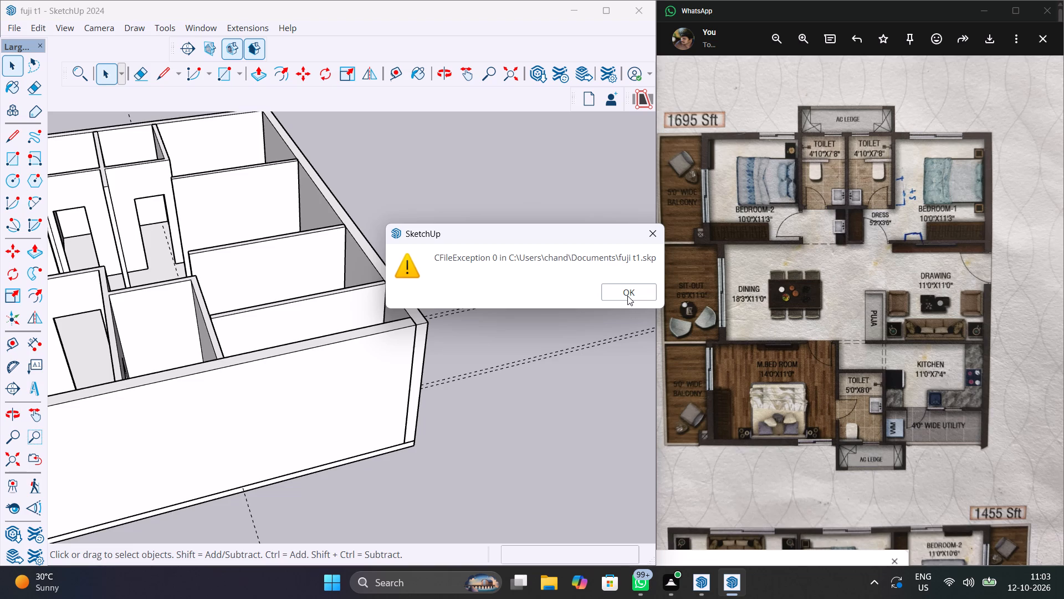
{"action": "left_click", "coordinate": [627, 296]}
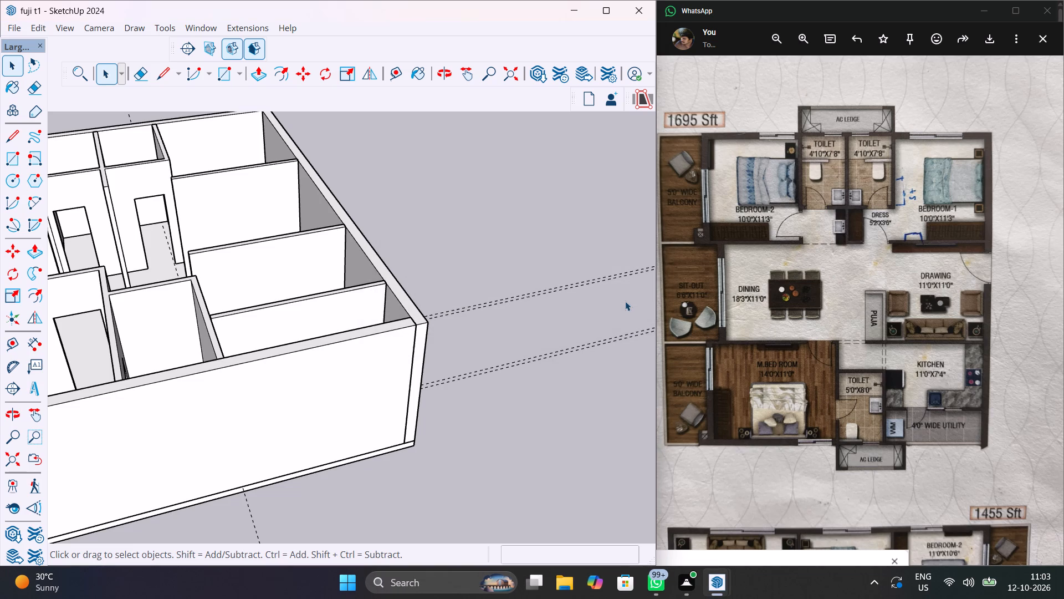
Inside the kitchen-utility wall group, place two vertical guides at successive 2' offsets from the toilet-side edge and a horizontal guide 7' above the base.
{"action": "scroll", "coordinate": [414, 423], "scroll_direction": "down", "scroll_amount": 7}
{"action": "middle_click_drag", "start_coordinate": [460, 423], "coordinate": [377, 586]}
{"action": "scroll", "coordinate": [306, 282], "scroll_direction": "up", "scroll_amount": 9}
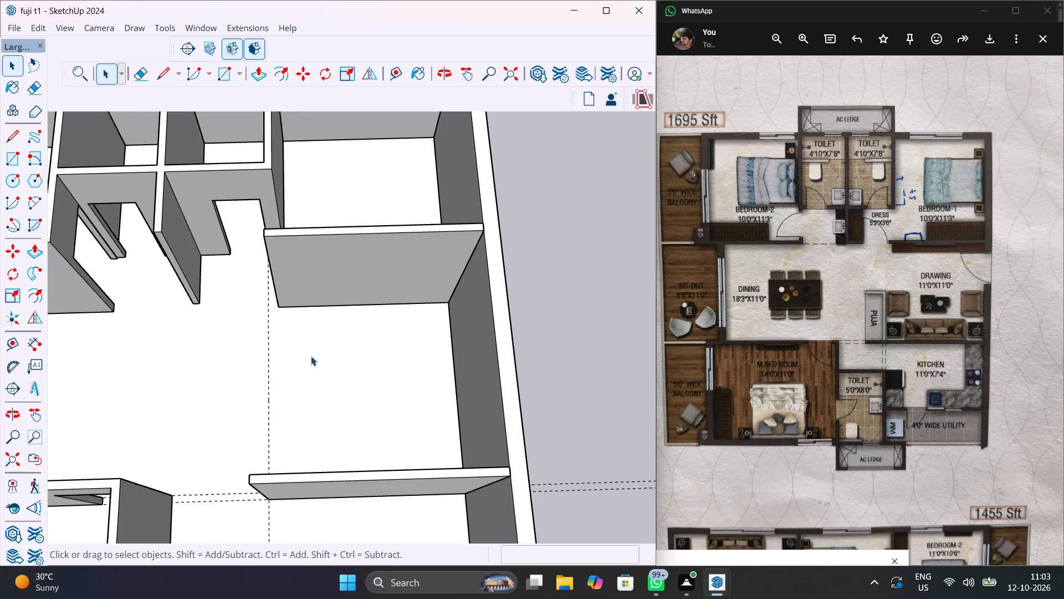
{"action": "scroll", "coordinate": [313, 360], "scroll_direction": "down", "scroll_amount": 12}
{"action": "scroll", "coordinate": [311, 440], "scroll_direction": "up", "scroll_amount": 5}
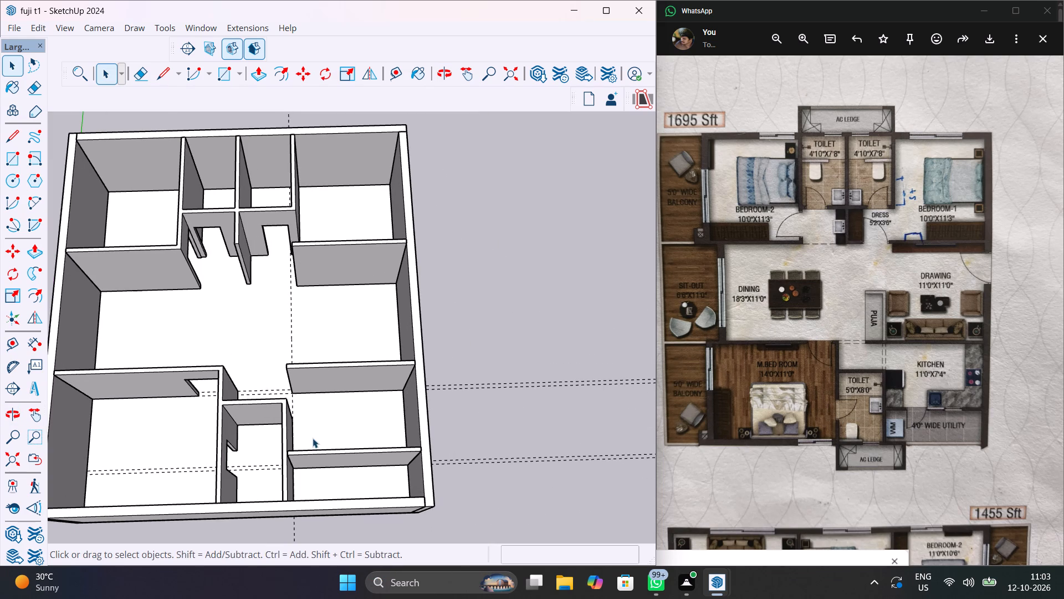
{"action": "middle_click_drag", "start_coordinate": [265, 448], "coordinate": [347, 468]}
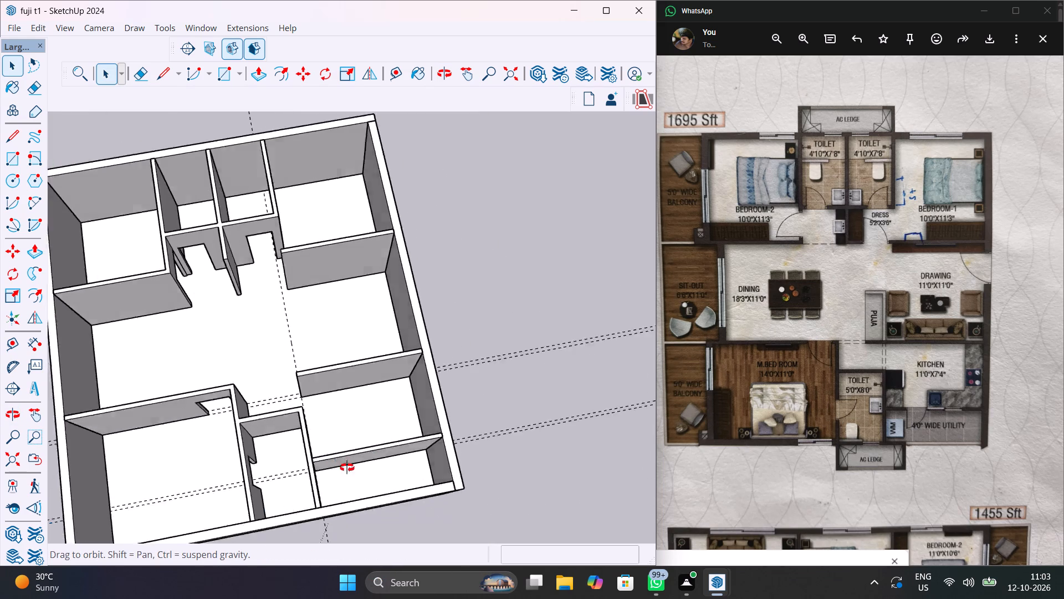
{"action": "middle_click_drag", "start_coordinate": [347, 468], "coordinate": [781, 395]}
{"action": "scroll", "coordinate": [434, 280], "scroll_direction": "up", "scroll_amount": 6}
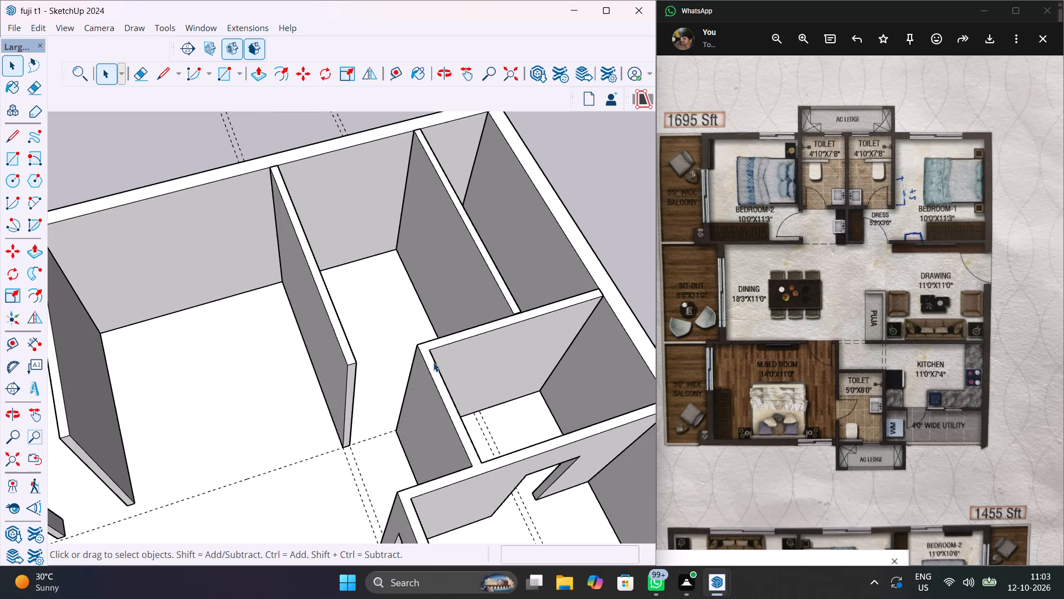
{"action": "middle_click_drag", "start_coordinate": [450, 364], "coordinate": [719, 332]}
{"action": "scroll", "coordinate": [344, 170], "scroll_direction": "up", "scroll_amount": 4}
{"action": "double_click", "coordinate": [351, 211]}
{"action": "scroll", "coordinate": [362, 211], "scroll_direction": "up", "scroll_amount": 5}
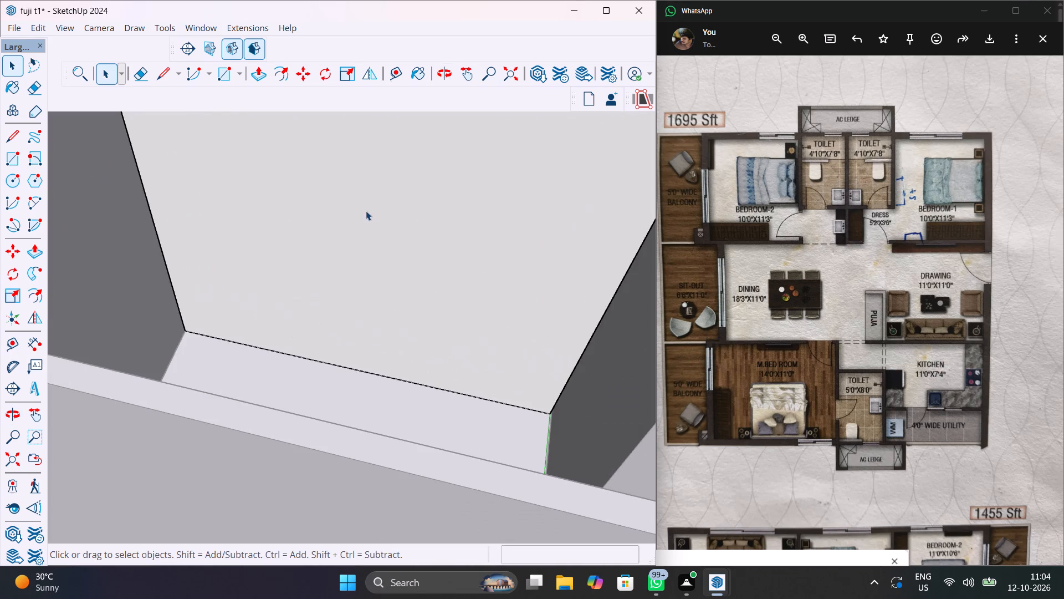
{"action": "scroll", "coordinate": [377, 280], "scroll_direction": "down", "scroll_amount": 3}
{"action": "middle_click_drag", "start_coordinate": [383, 301], "coordinate": [423, 384]}
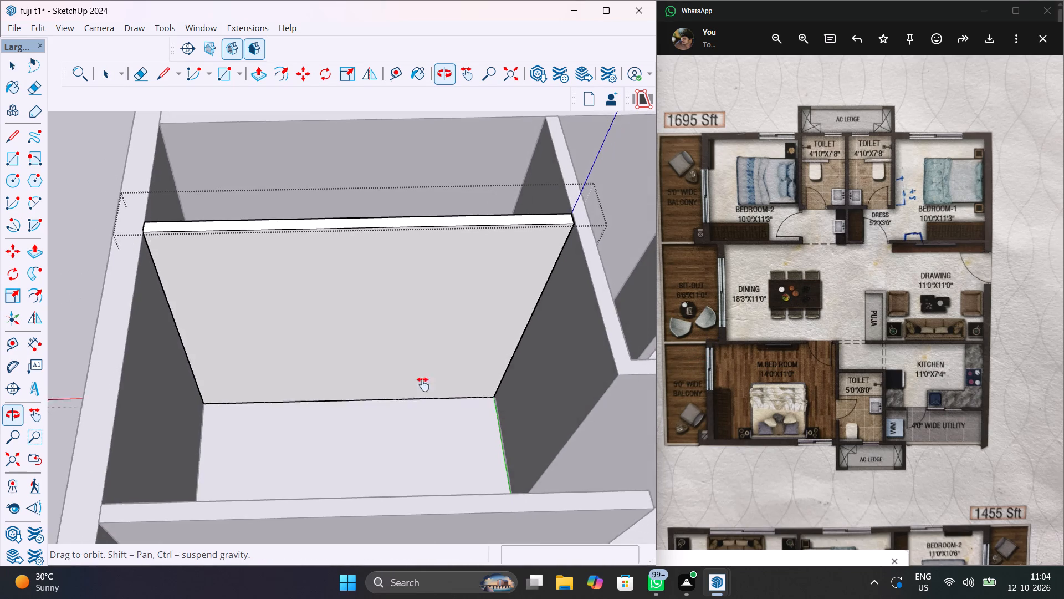
{"action": "middle_click_drag", "start_coordinate": [423, 384], "coordinate": [376, 377]}
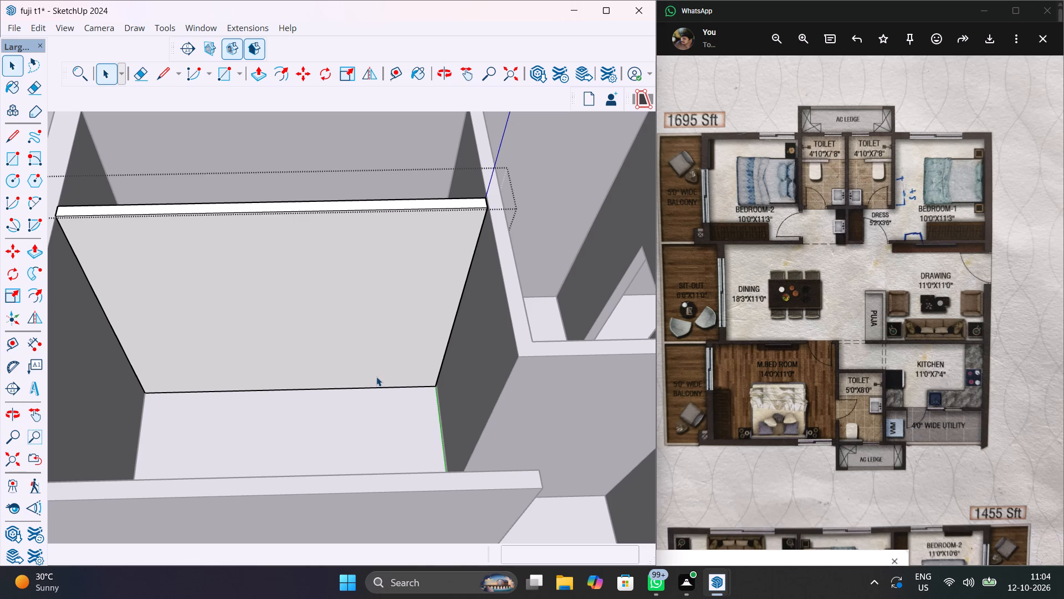
{"action": "key", "text": "t"}
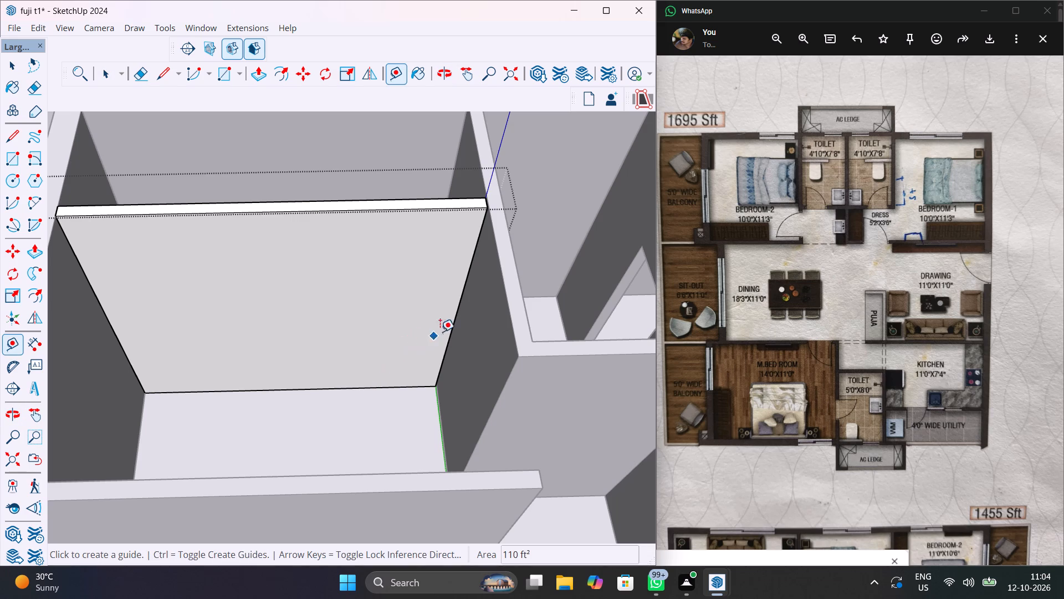
{"action": "left_click", "coordinate": [452, 317]}
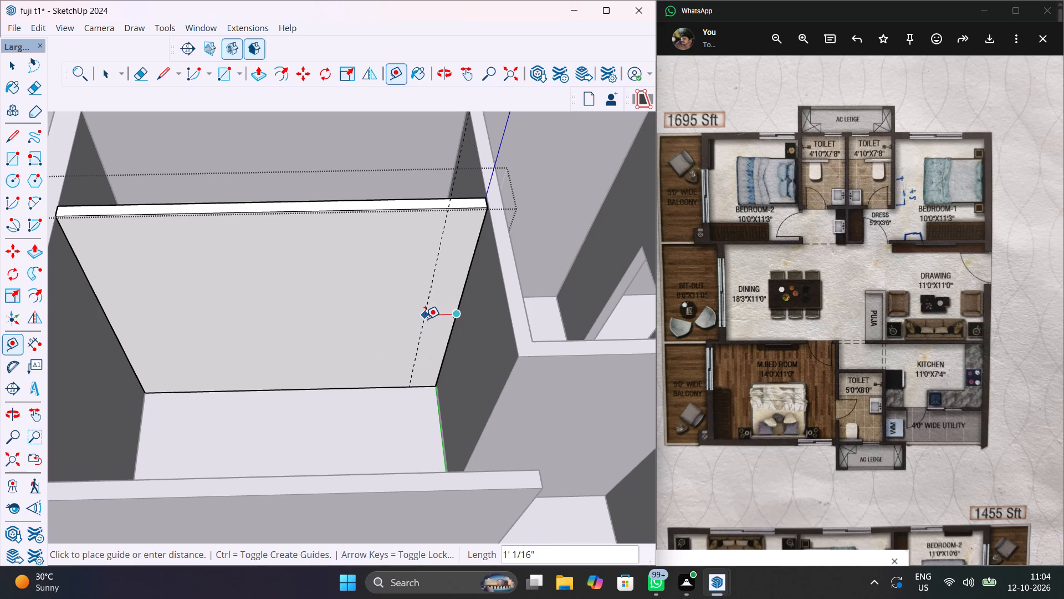
{"action": "type", "text": "2'"}
{"action": "key", "text": "Return"}
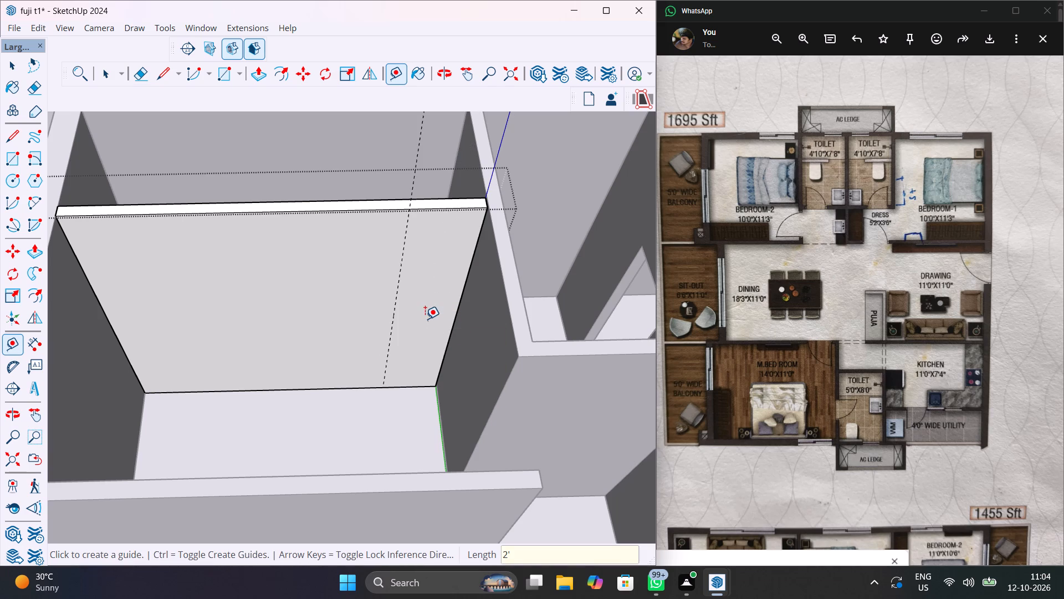
{"action": "left_click", "coordinate": [391, 327]}
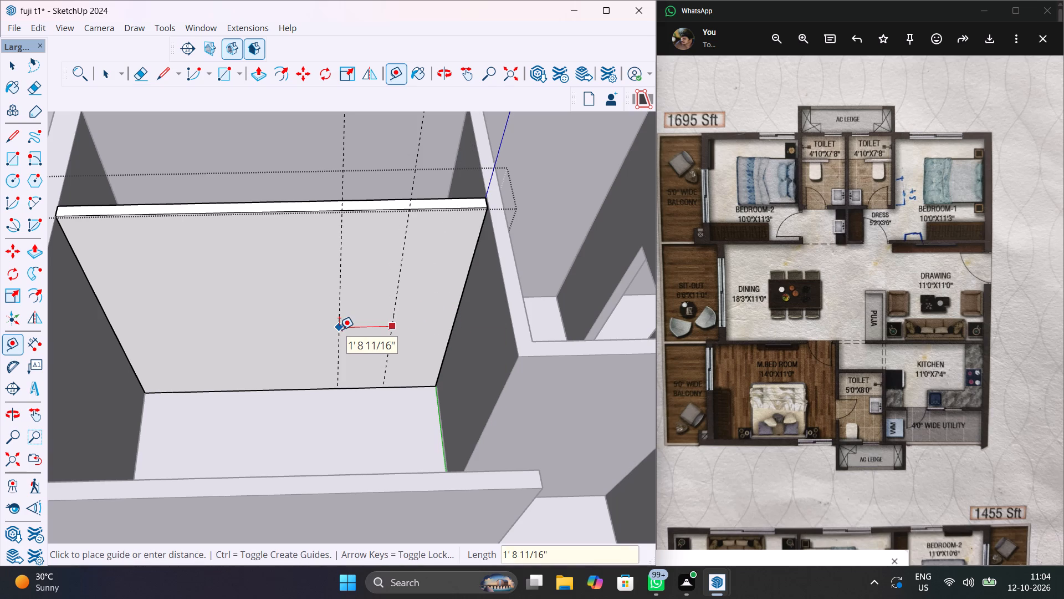
{"action": "type", "text": "2'"}
{"action": "key", "text": "Return"}
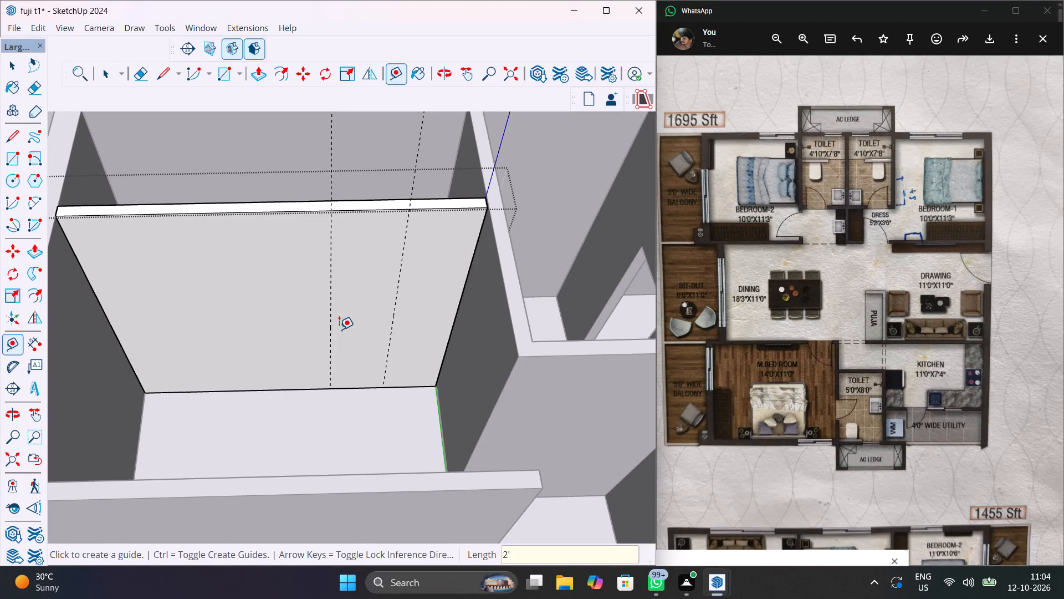
{"action": "left_click", "coordinate": [347, 386]}
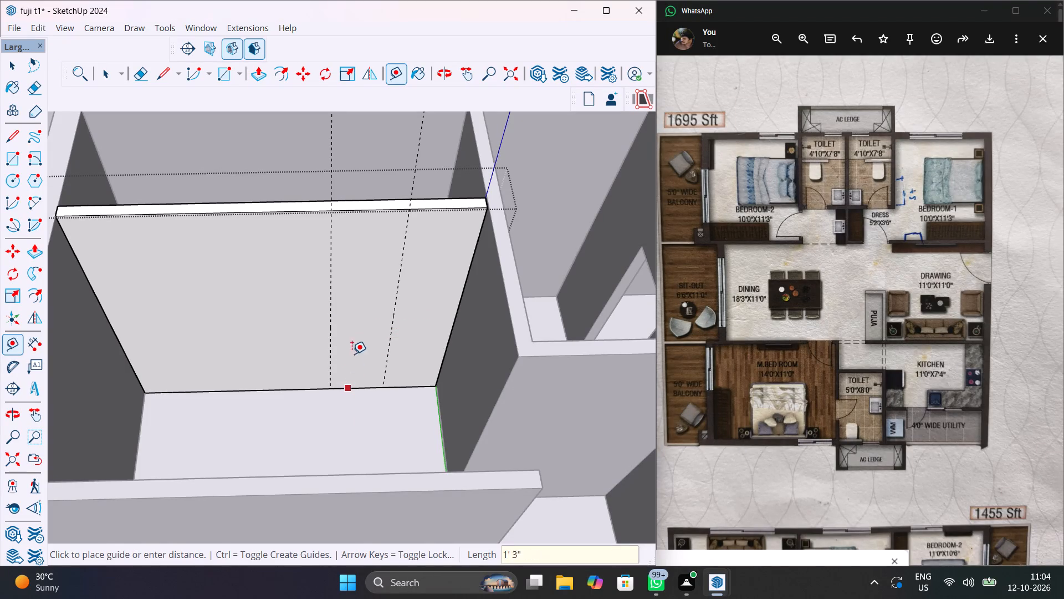
{"action": "type", "text": "7'"}
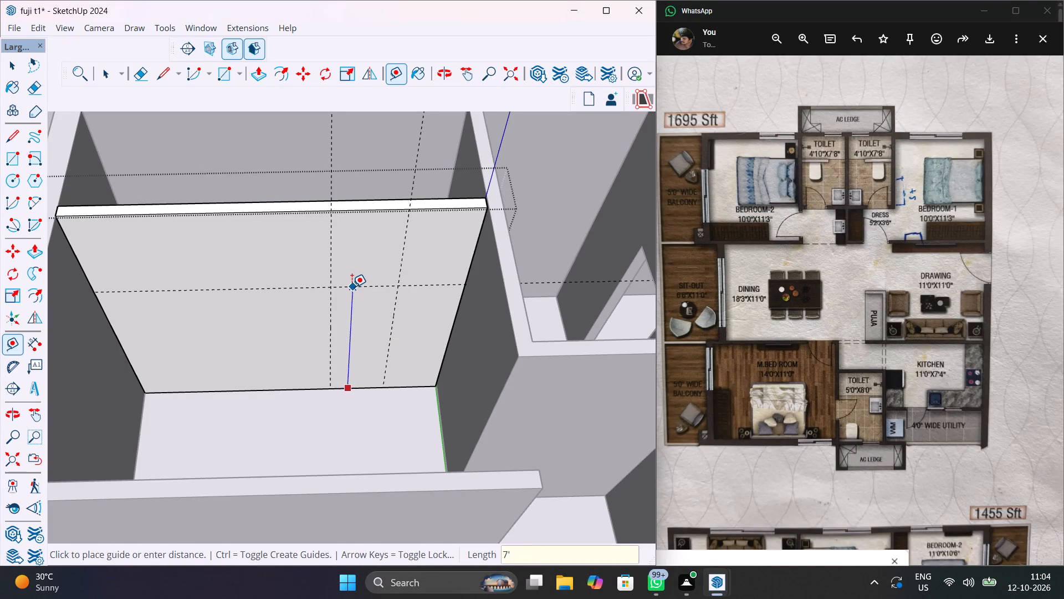
{"action": "key", "text": "Return"}
Draw a 2' by 7' rectangle between the guides and Push/Pull it through the kitchen-utility wall to cut a door opening, then exit the group.
{"action": "key", "text": "r"}
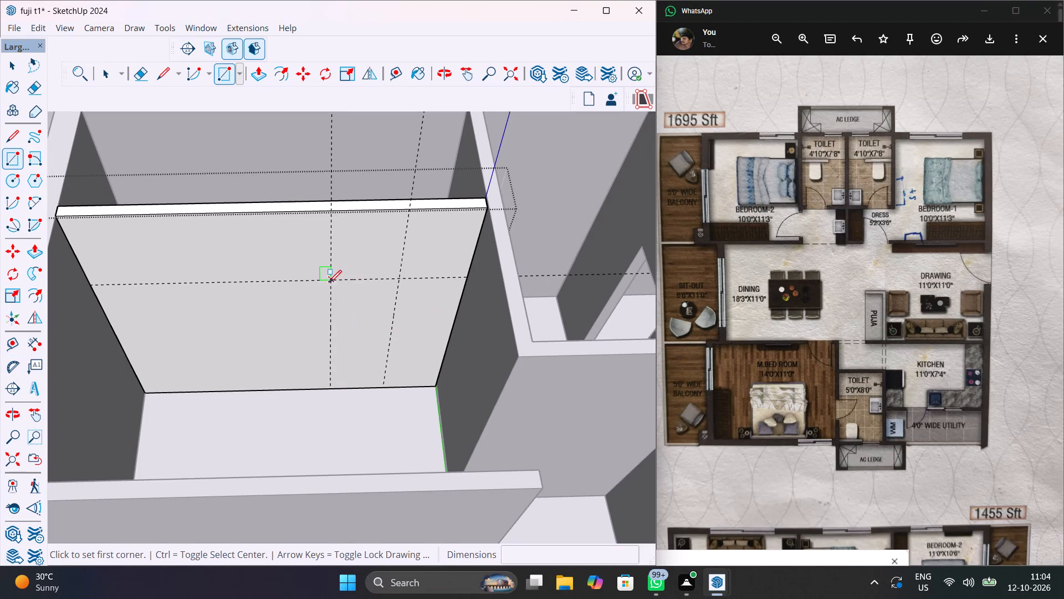
{"action": "left_click", "coordinate": [329, 282]}
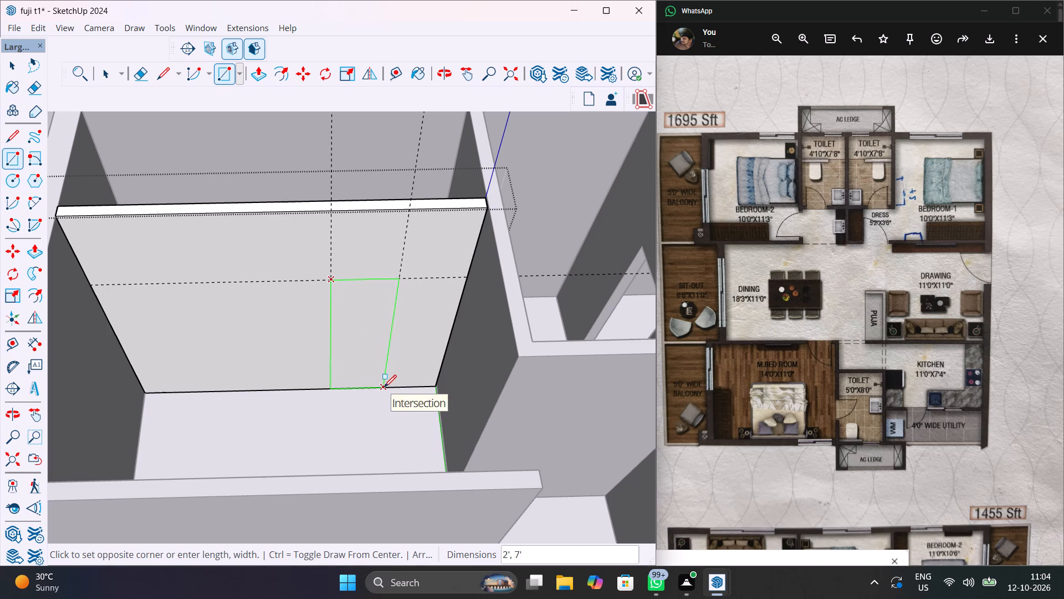
{"action": "left_click", "coordinate": [384, 387]}
{"action": "key", "text": "p"}
{"action": "left_click", "coordinate": [359, 353]}
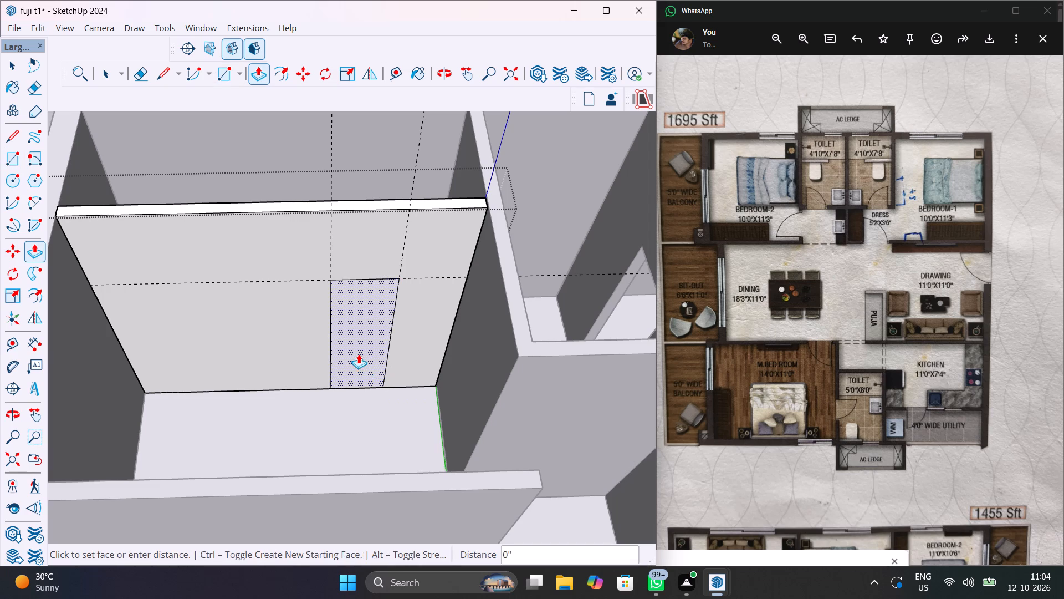
{"action": "left_click", "coordinate": [356, 328]}
{"action": "key", "text": "space"}
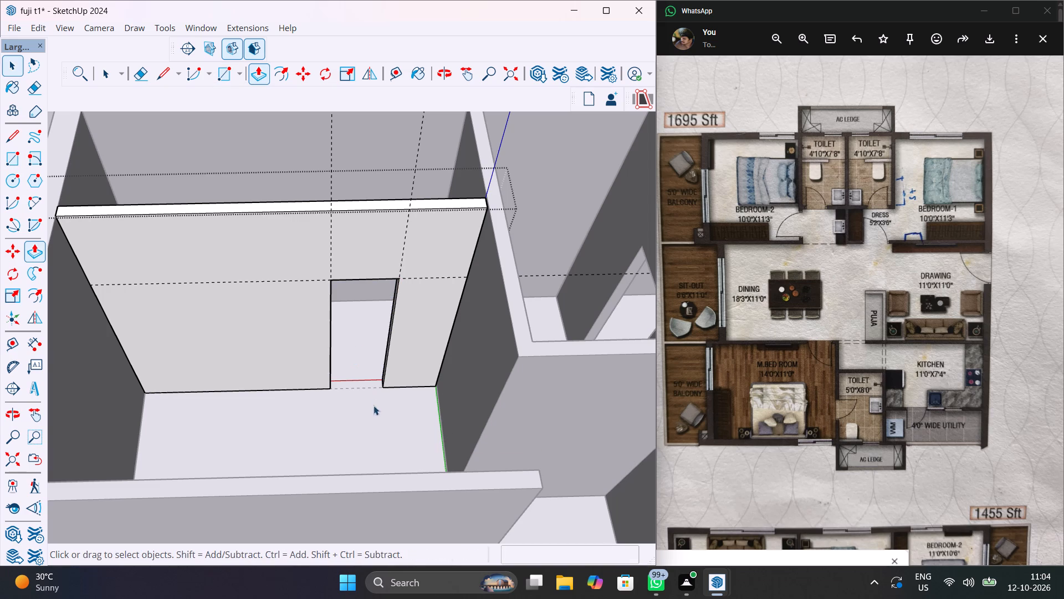
{"action": "scroll", "coordinate": [384, 424], "scroll_direction": "down", "scroll_amount": 12}
{"action": "left_click", "coordinate": [278, 263]}
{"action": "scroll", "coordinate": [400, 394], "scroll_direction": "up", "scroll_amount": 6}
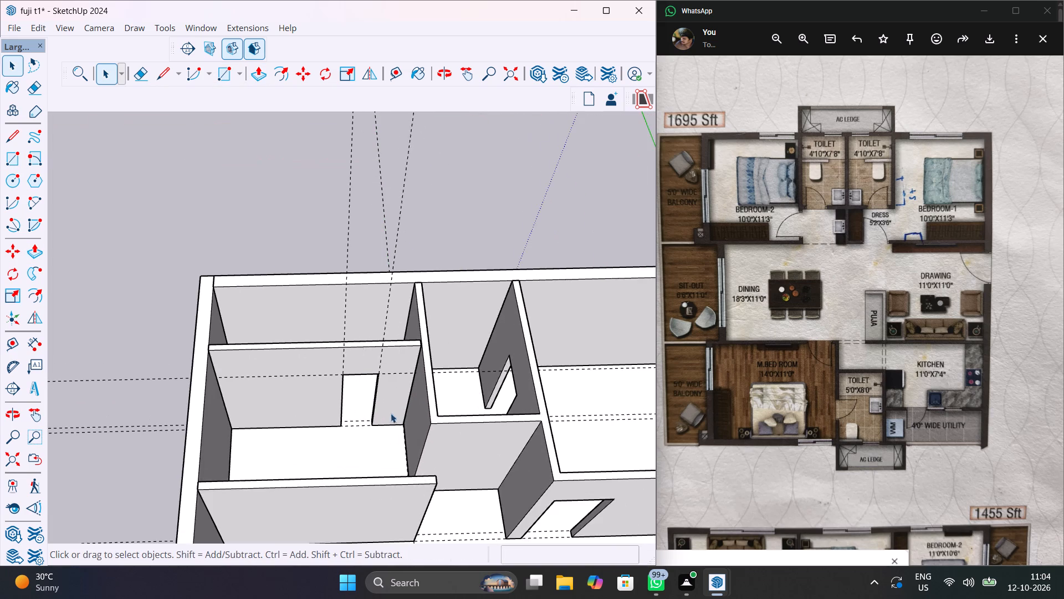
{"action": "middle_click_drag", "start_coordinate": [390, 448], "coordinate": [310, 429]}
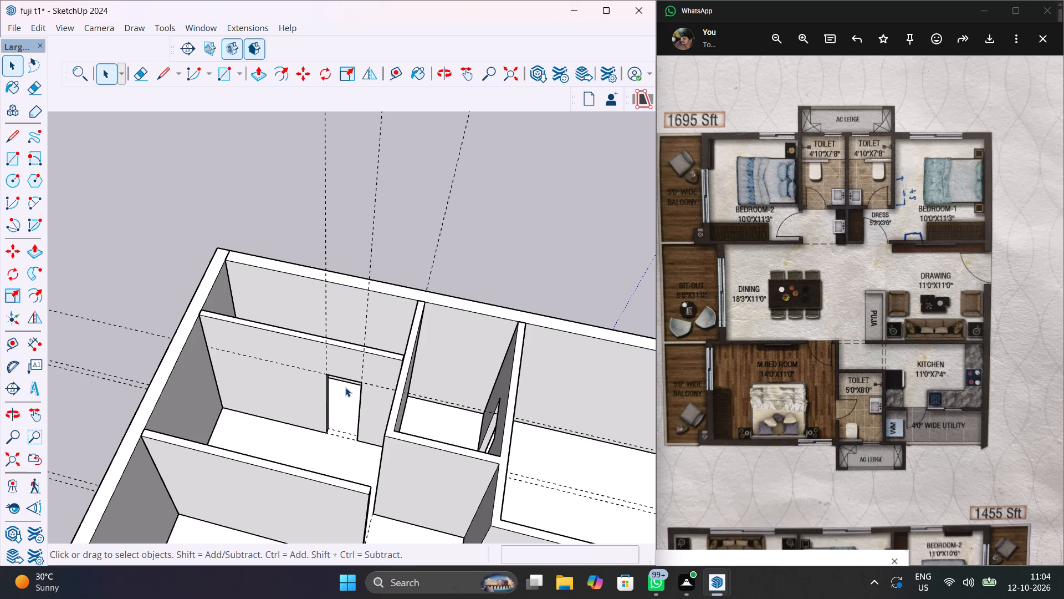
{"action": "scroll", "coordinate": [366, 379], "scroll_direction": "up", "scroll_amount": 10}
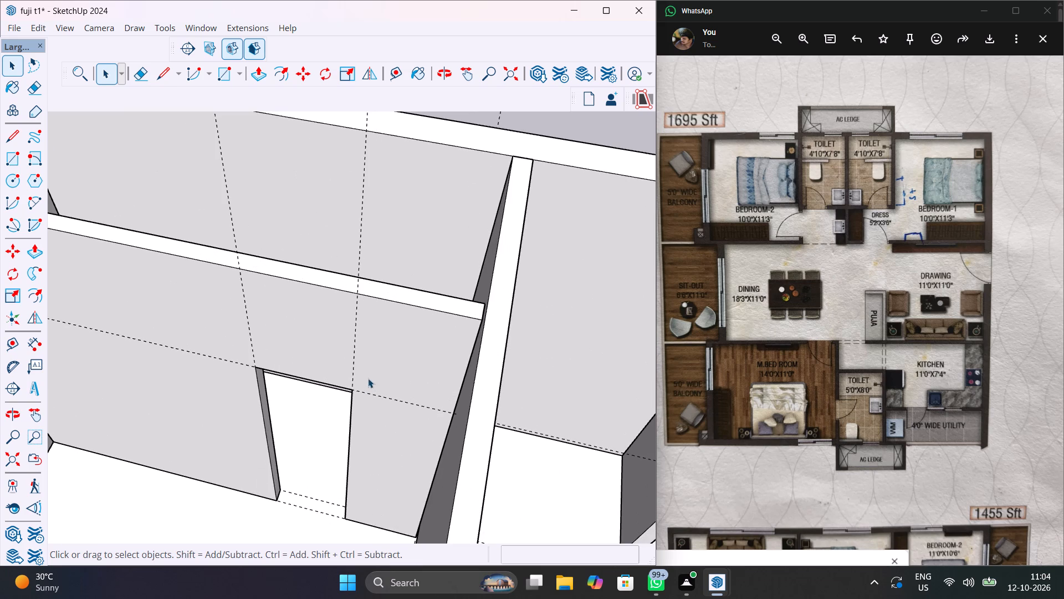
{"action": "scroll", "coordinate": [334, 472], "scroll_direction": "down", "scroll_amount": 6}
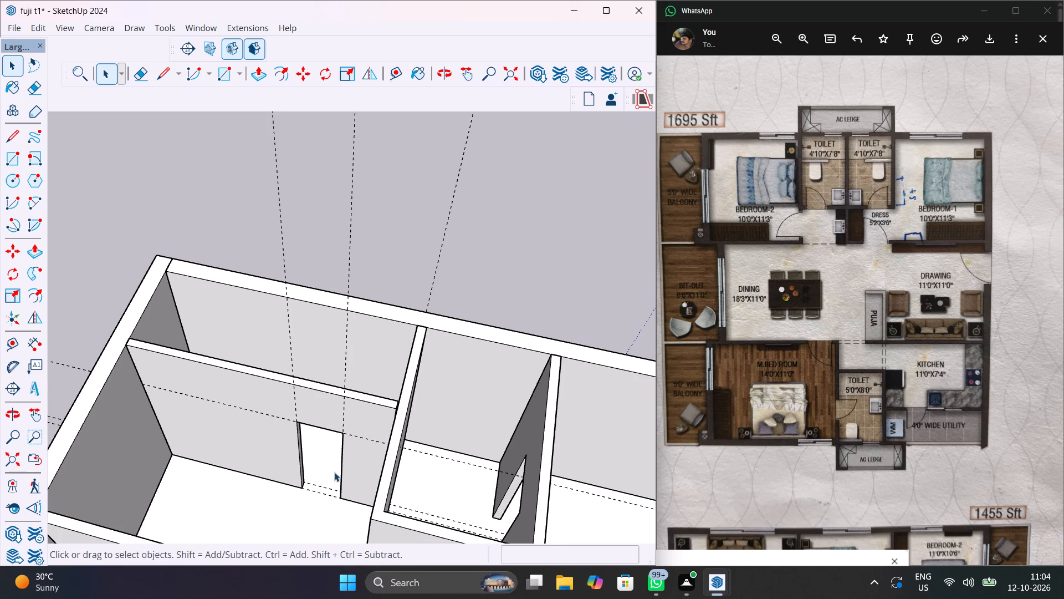
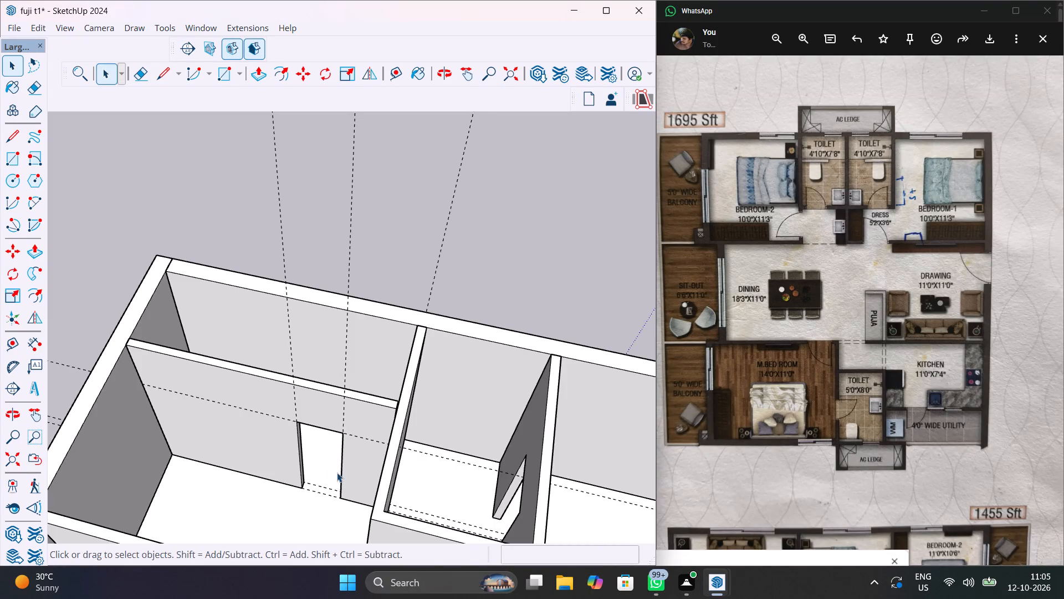
Inspect the apartment's walls and door openings from several angles, focusing on the kitchen, utility and toilet area.
{"action": "scroll", "coordinate": [348, 443], "scroll_direction": "up", "scroll_amount": 8}
{"action": "scroll", "coordinate": [342, 491], "scroll_direction": "down", "scroll_amount": 10}
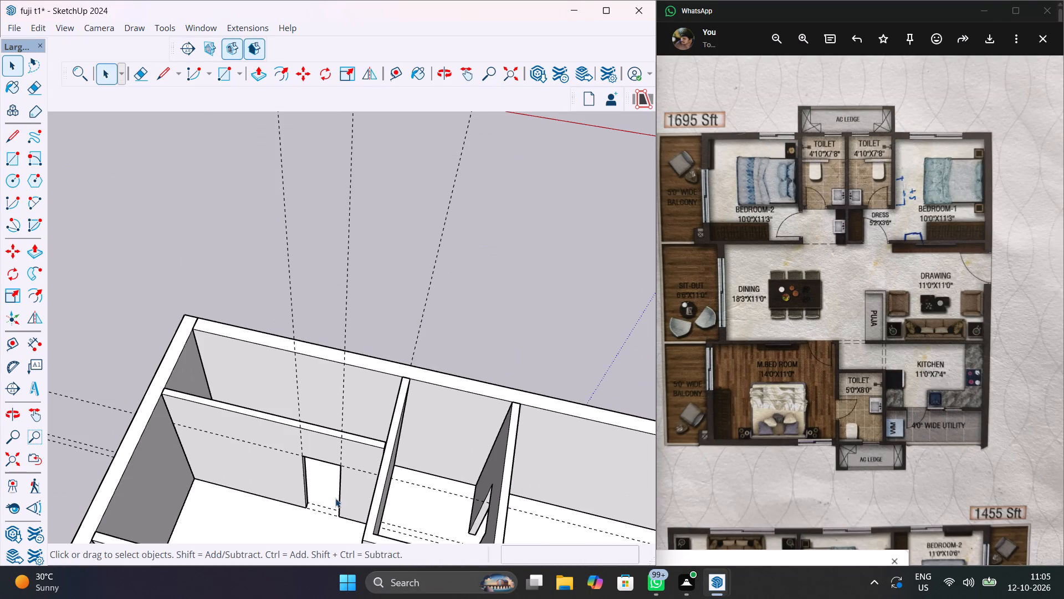
{"action": "scroll", "coordinate": [335, 505], "scroll_direction": "down", "scroll_amount": 1}
{"action": "middle_click_drag", "start_coordinate": [336, 506], "coordinate": [362, 347]}
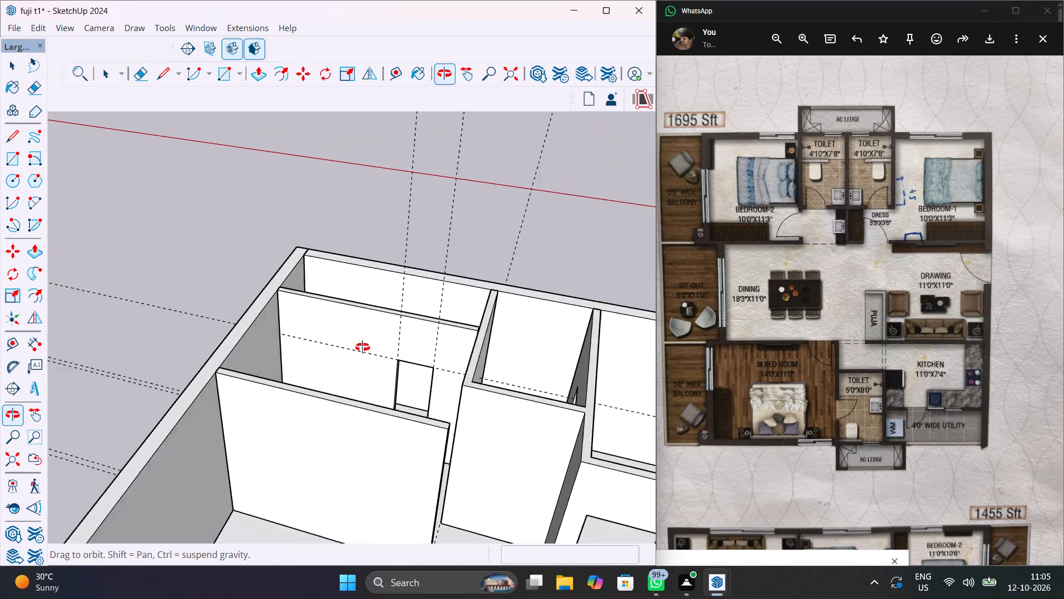
{"action": "middle_click_drag", "start_coordinate": [362, 347], "coordinate": [355, 366]}
{"action": "scroll", "coordinate": [397, 413], "scroll_direction": "up", "scroll_amount": 6}
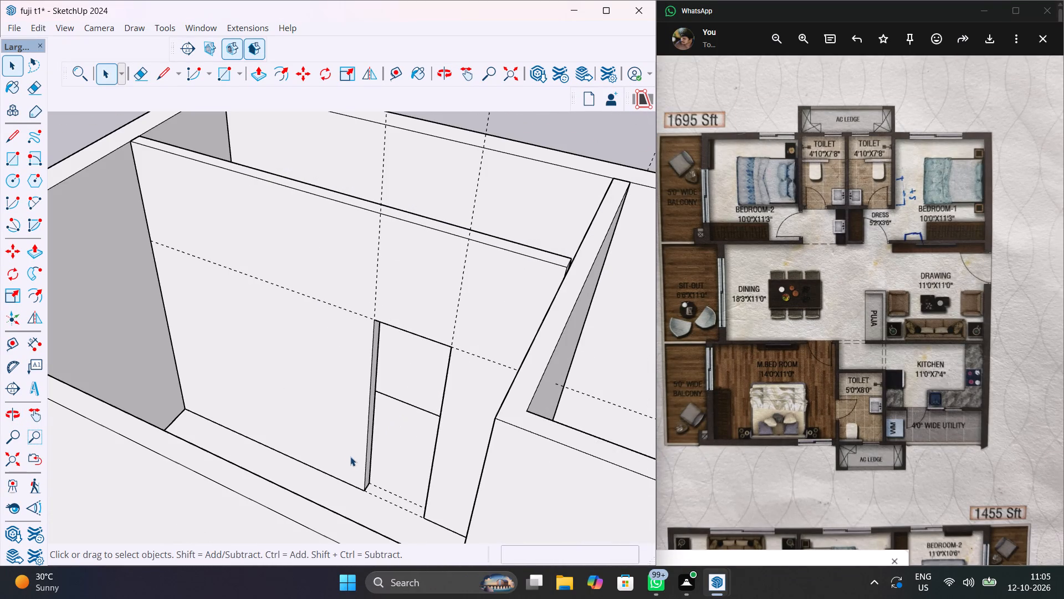
{"action": "scroll", "coordinate": [359, 445], "scroll_direction": "down", "scroll_amount": 5}
{"action": "middle_click_drag", "start_coordinate": [415, 423], "coordinate": [326, 451]}
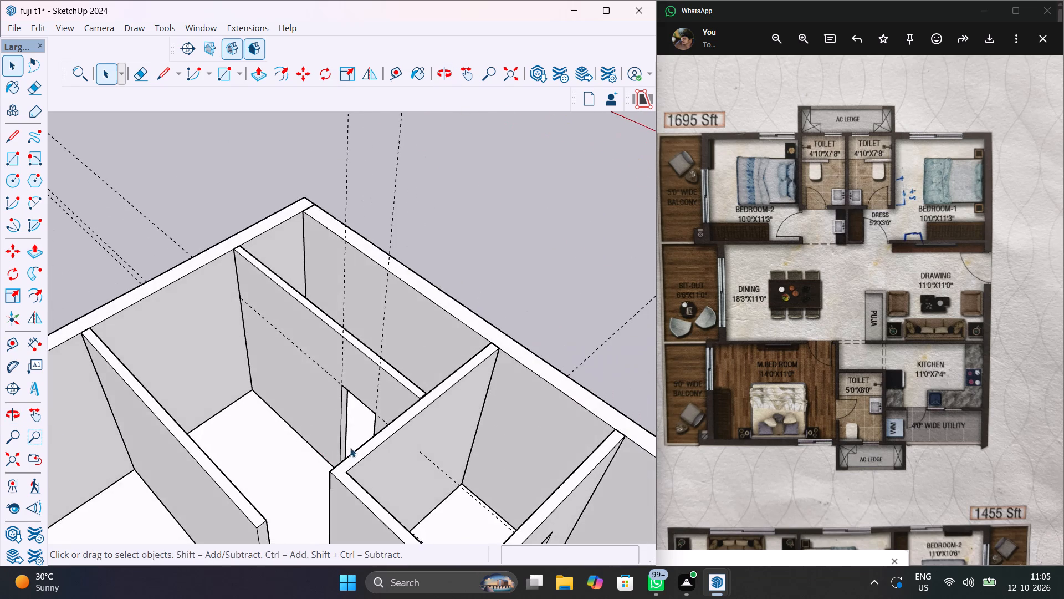
{"action": "scroll", "coordinate": [350, 448], "scroll_direction": "down", "scroll_amount": 14}
{"action": "middle_click_drag", "start_coordinate": [315, 468], "coordinate": [371, 358], "text": "shift"}
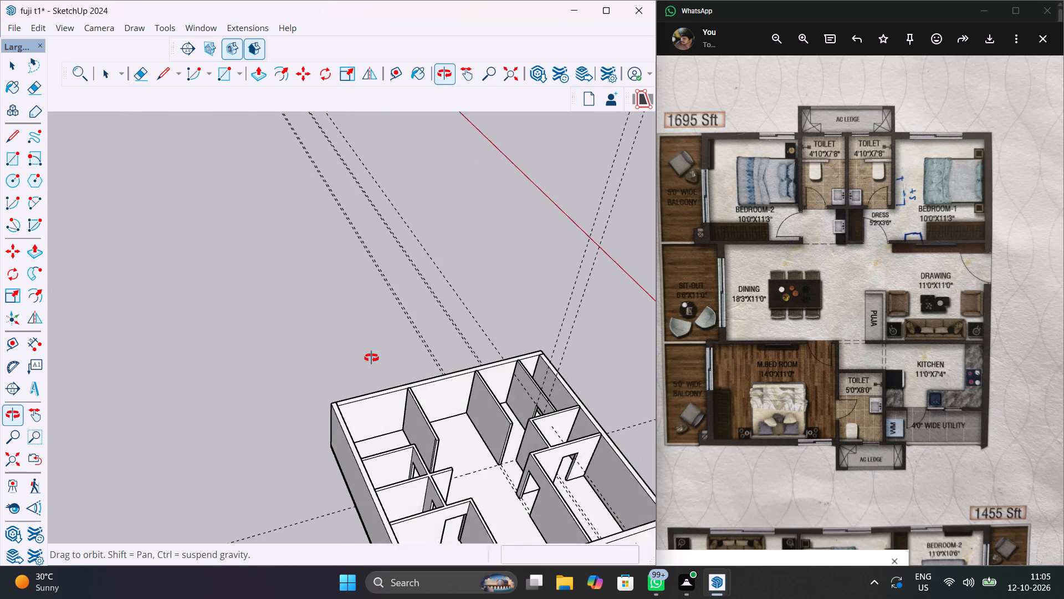
{"action": "middle_click_drag", "start_coordinate": [371, 358], "coordinate": [319, 324], "text": "shift"}
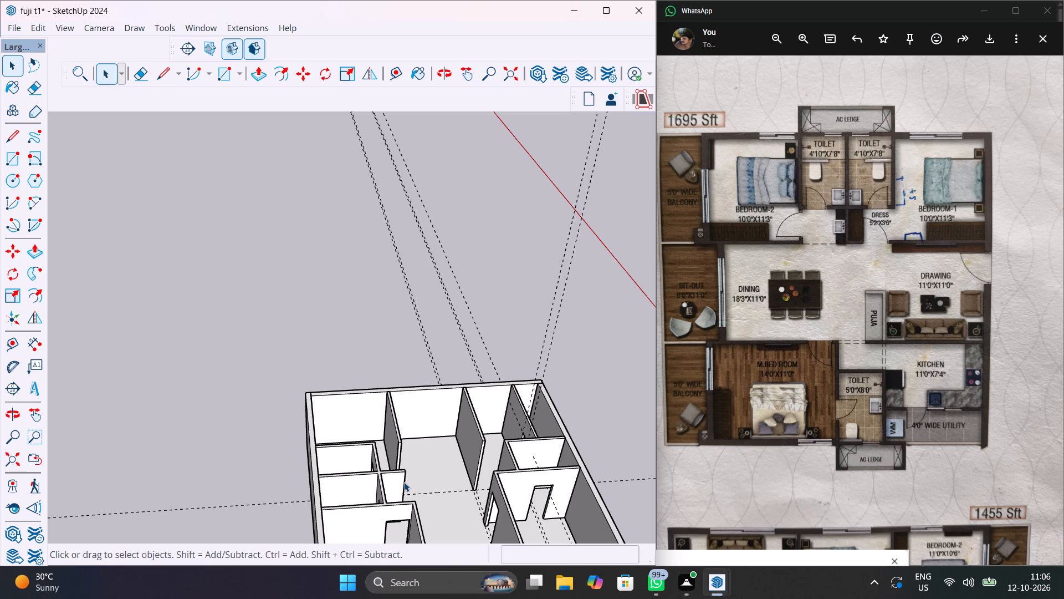
{"action": "scroll", "coordinate": [463, 452], "scroll_direction": "up", "scroll_amount": 8}
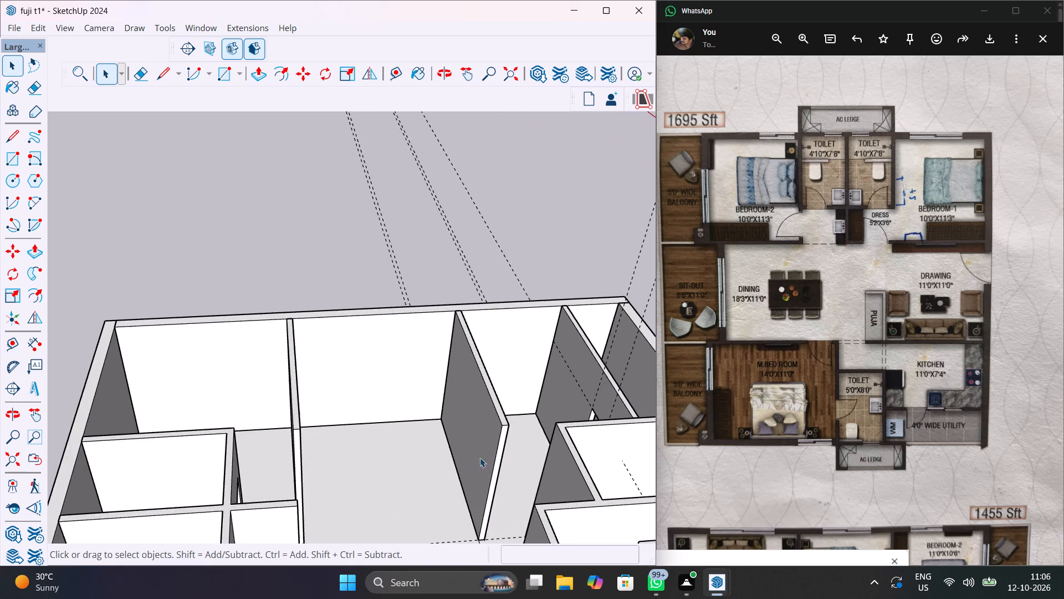
{"action": "scroll", "coordinate": [416, 444], "scroll_direction": "down", "scroll_amount": 11}
{"action": "middle_click_drag", "start_coordinate": [402, 478], "coordinate": [415, 477]}
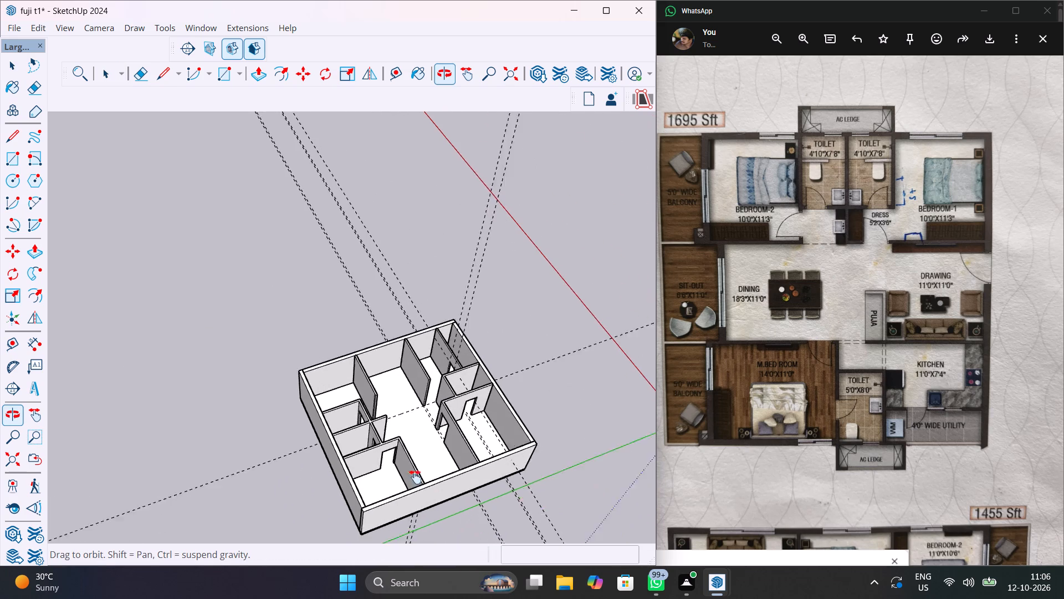
{"action": "middle_click_drag", "start_coordinate": [415, 477], "coordinate": [551, 525]}
{"action": "scroll", "coordinate": [354, 255], "scroll_direction": "up", "scroll_amount": 10}
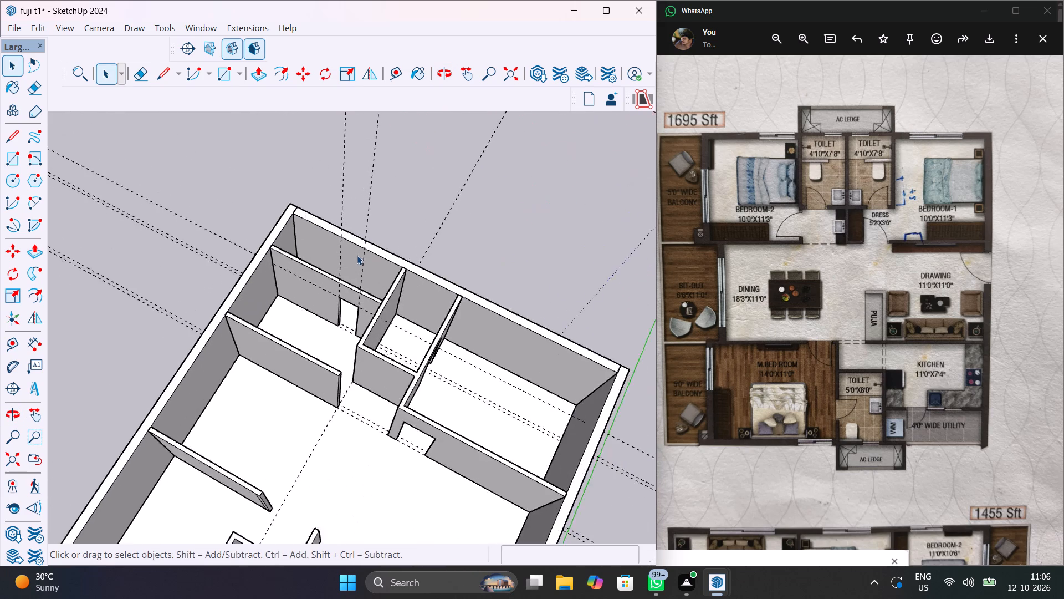
{"action": "scroll", "coordinate": [357, 255], "scroll_direction": "up", "scroll_amount": 2}
{"action": "middle_click_drag", "start_coordinate": [413, 379], "coordinate": [604, 359]}
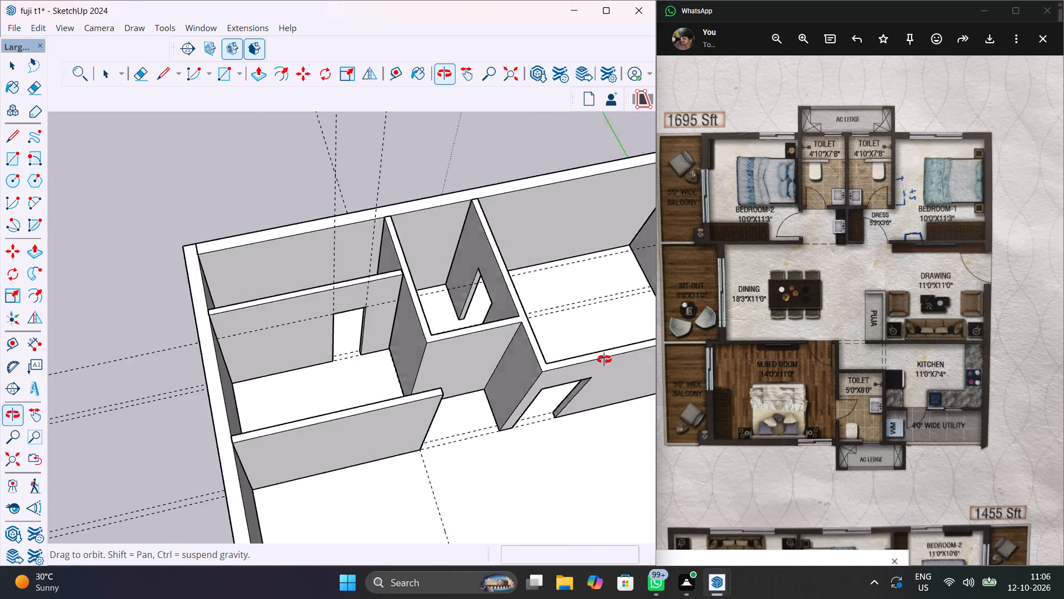
{"action": "middle_click_drag", "start_coordinate": [604, 359], "coordinate": [530, 375]}
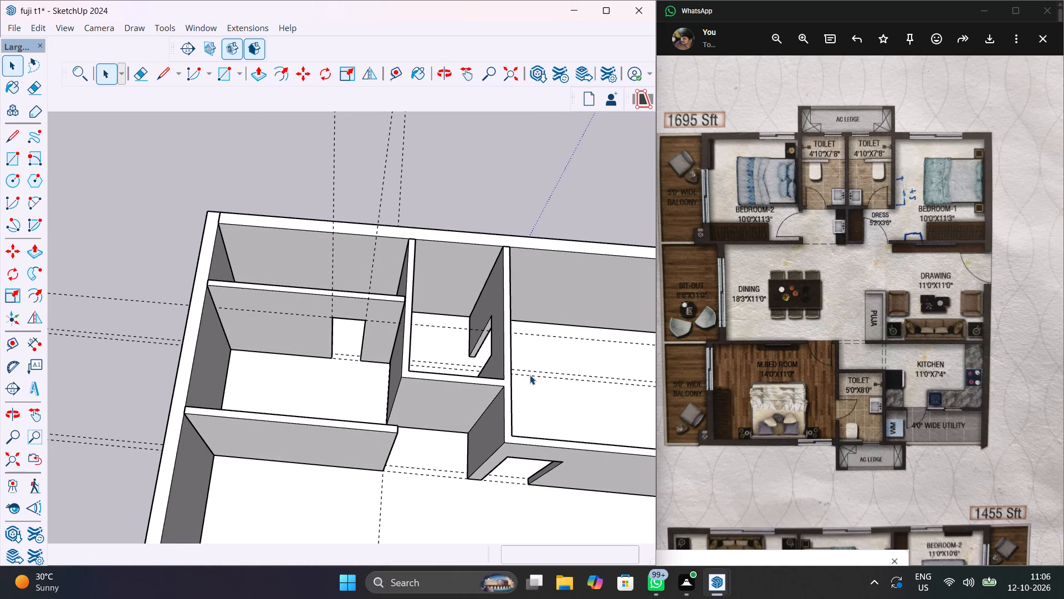
Undo the door opening in the partition wall between the kitchen and utility, including its outline and guides.
{"action": "scroll", "coordinate": [356, 347], "scroll_direction": "up", "scroll_amount": 8}
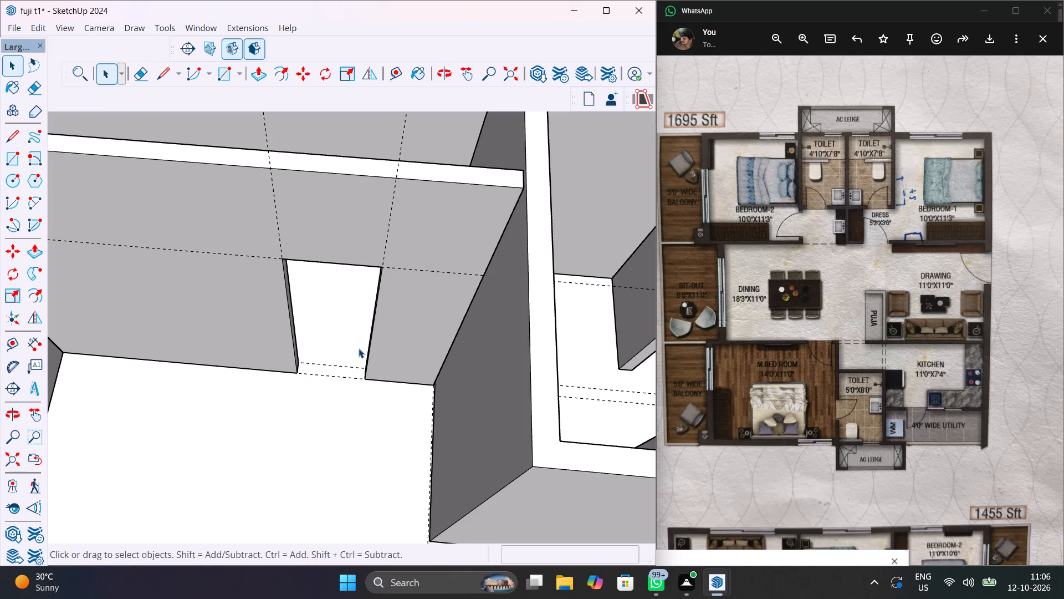
{"action": "key", "text": "ctrl+z"}
{"action": "key", "text": "ctrl+z"}
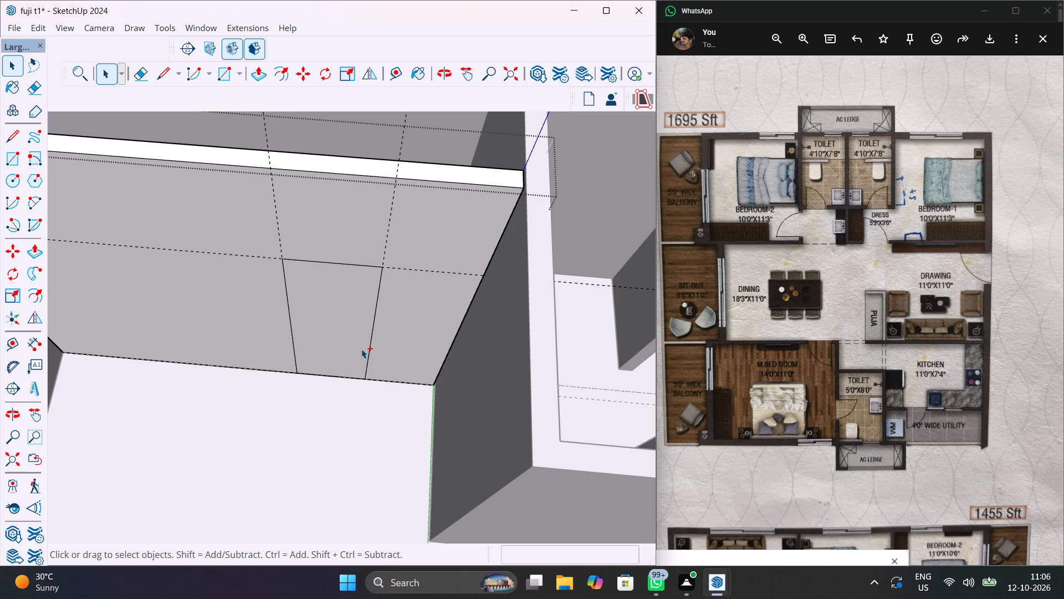
{"action": "key", "text": "ctrl+z"}
{"action": "key", "text": "ctrl+z"}
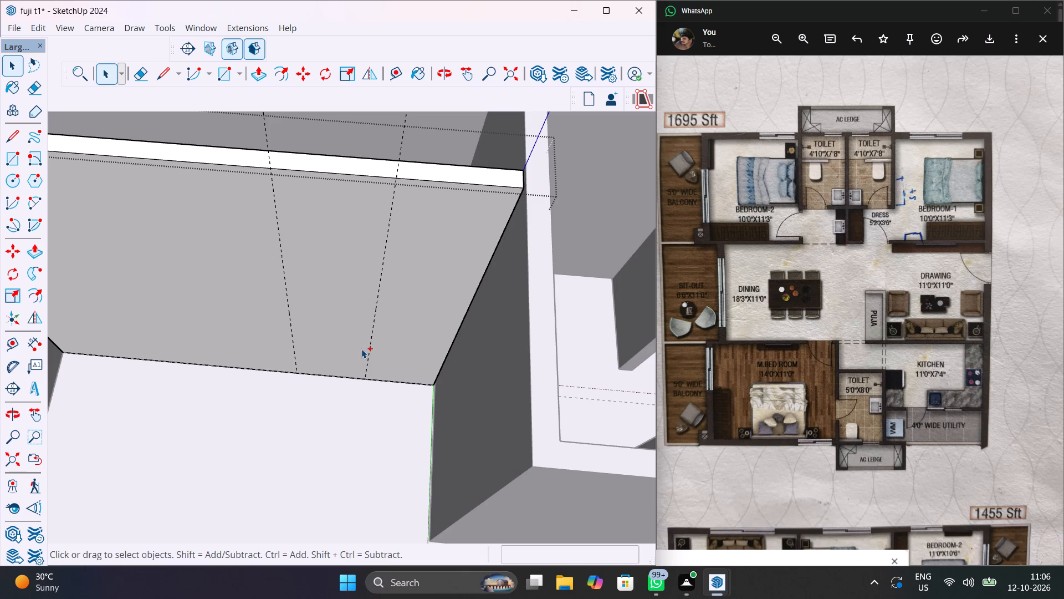
{"action": "key", "text": "ctrl+z"}
{"action": "key", "text": "ctrl+z"}
Place door guides on the kitchen–utility partition: 2'3" from the toilet-side vertical edge, 2' further along, and 7' above the base.
{"action": "key", "text": "t"}
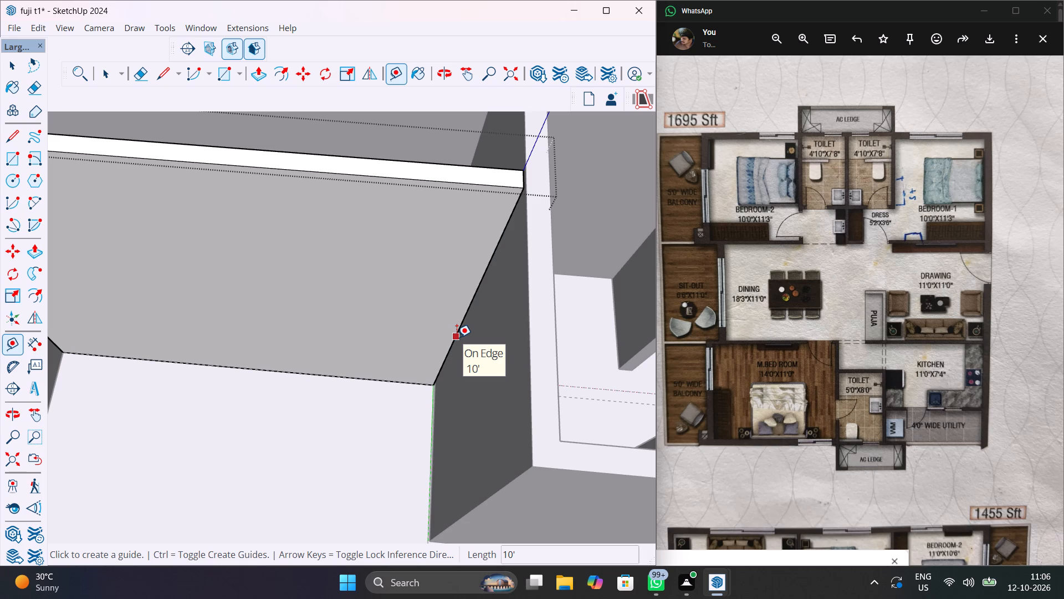
{"action": "left_click", "coordinate": [457, 337]}
{"action": "type", "text": "2'"}
{"action": "type", "text": "3\""}
{"action": "key", "text": "Return"}
{"action": "scroll", "coordinate": [359, 299], "scroll_direction": "up", "scroll_amount": 1}
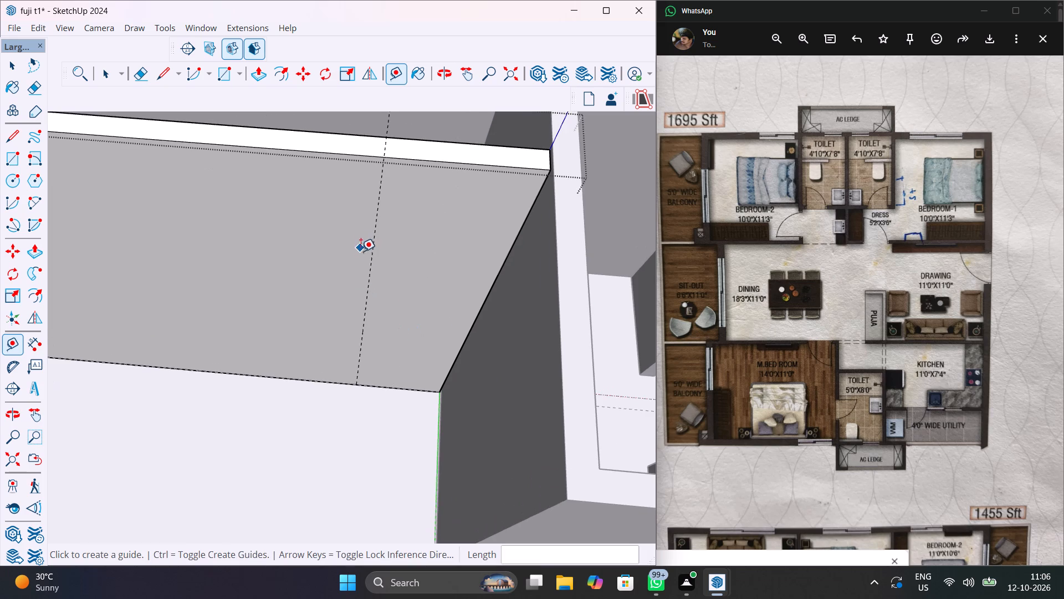
{"action": "left_click", "coordinate": [365, 289]}
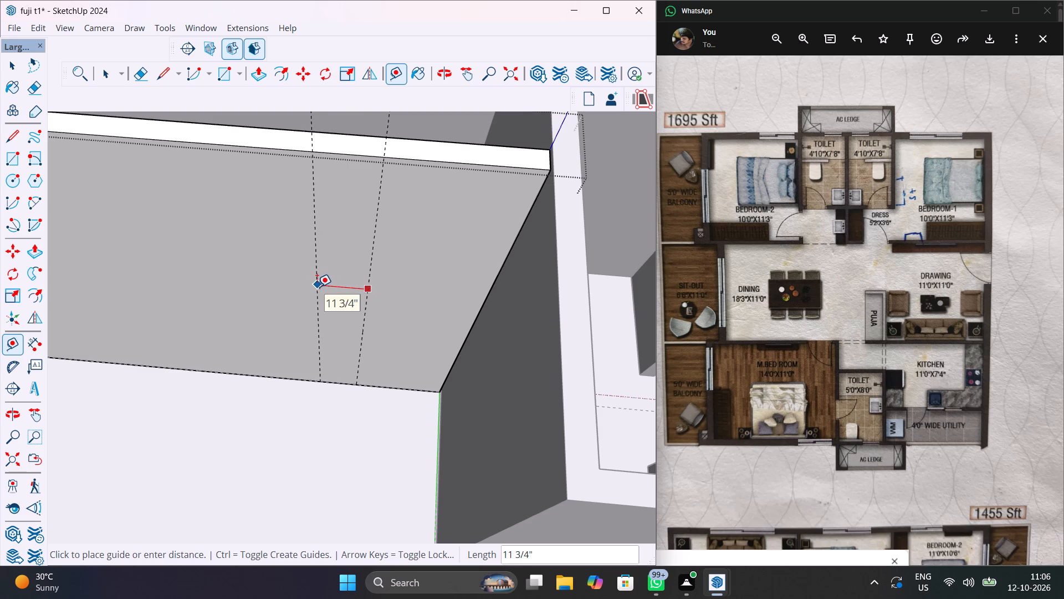
{"action": "type", "text": "2'"}
{"action": "key", "text": "Return"}
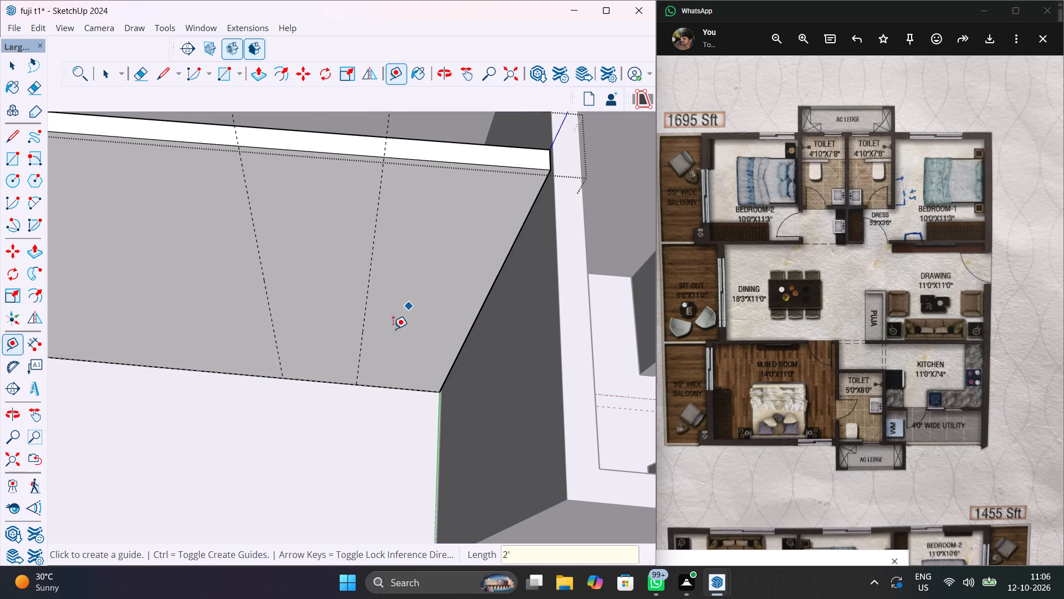
{"action": "left_click", "coordinate": [319, 380]}
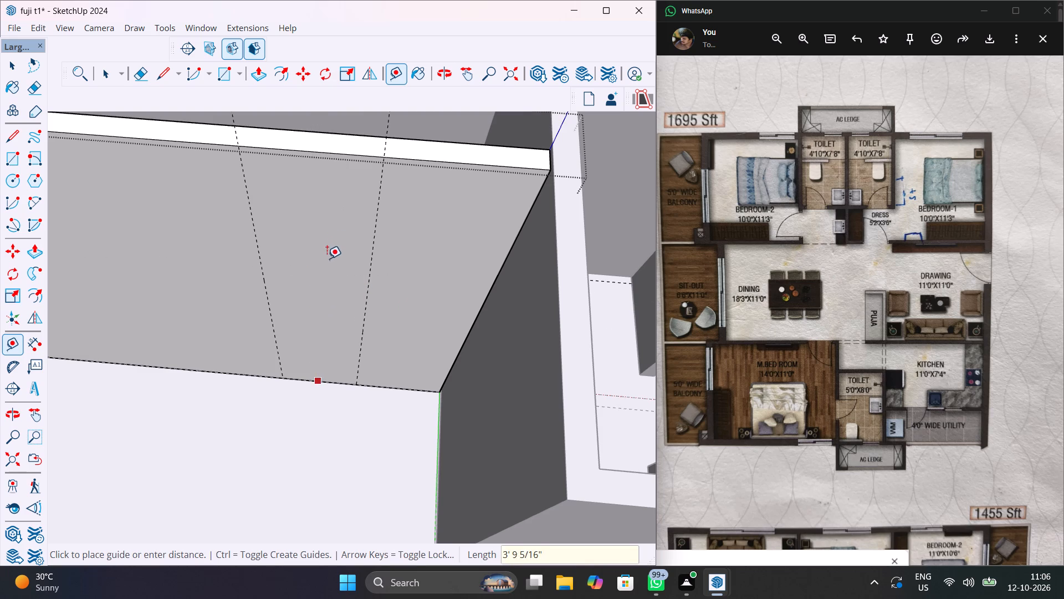
{"action": "type", "text": "7'"}
{"action": "key", "text": "Return"}
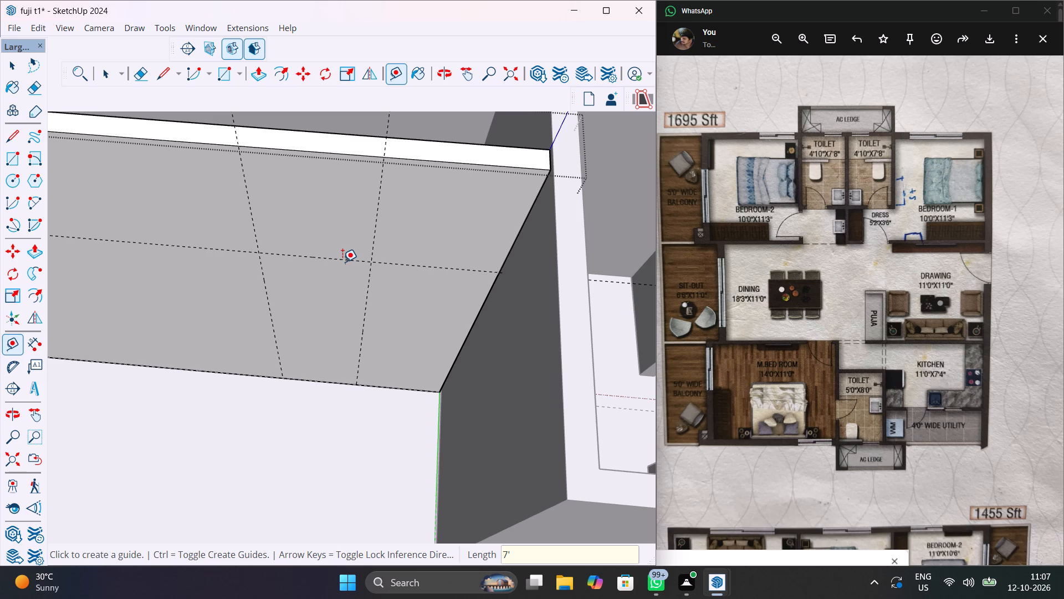
Draw a 2' by 7' door rectangle within the guides and push it 4" through the kitchen–utility partition.
{"action": "key", "text": "r"}
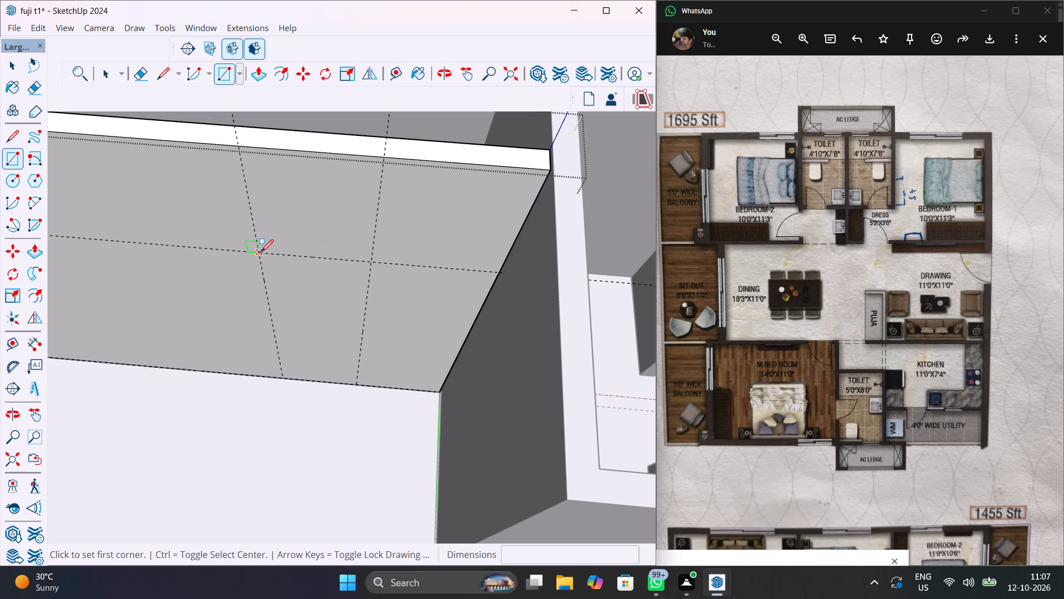
{"action": "left_click", "coordinate": [261, 252]}
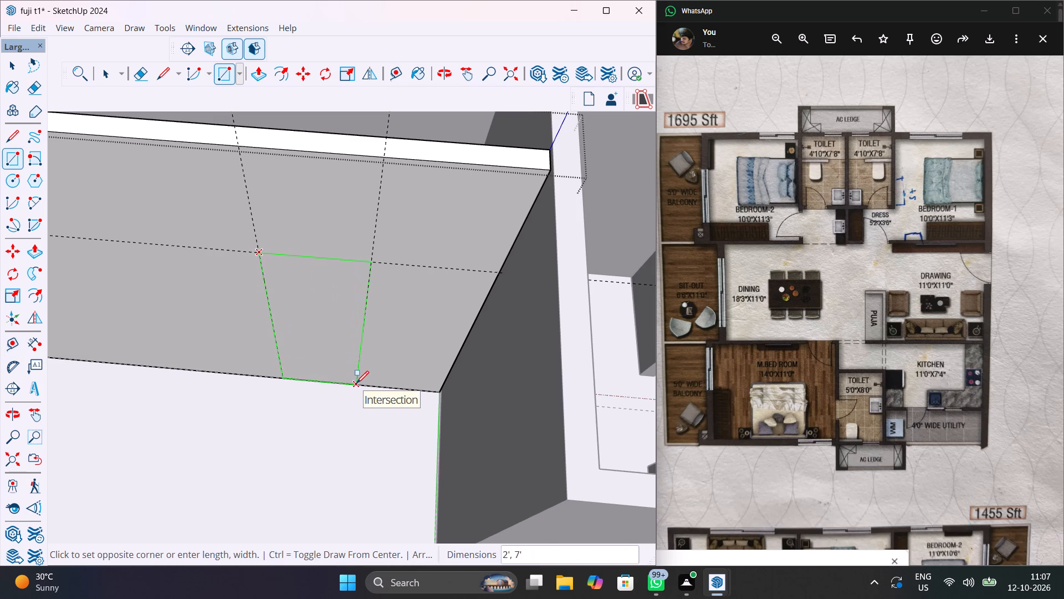
{"action": "left_click", "coordinate": [356, 383]}
{"action": "key", "text": "p"}
{"action": "left_click", "coordinate": [332, 346]}
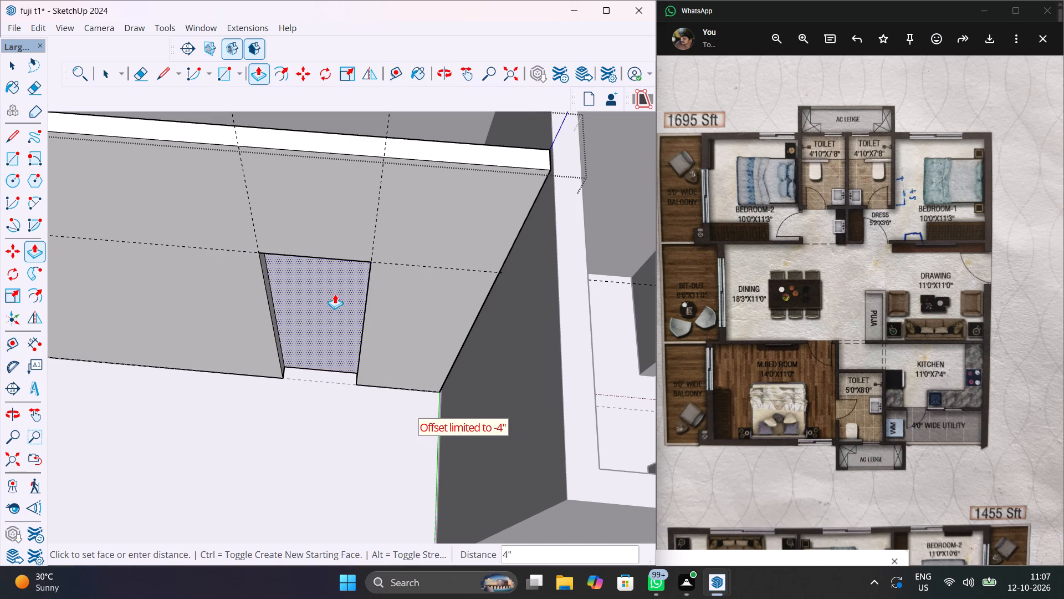
{"action": "middle_click_drag", "start_coordinate": [337, 302], "coordinate": [395, 242]}
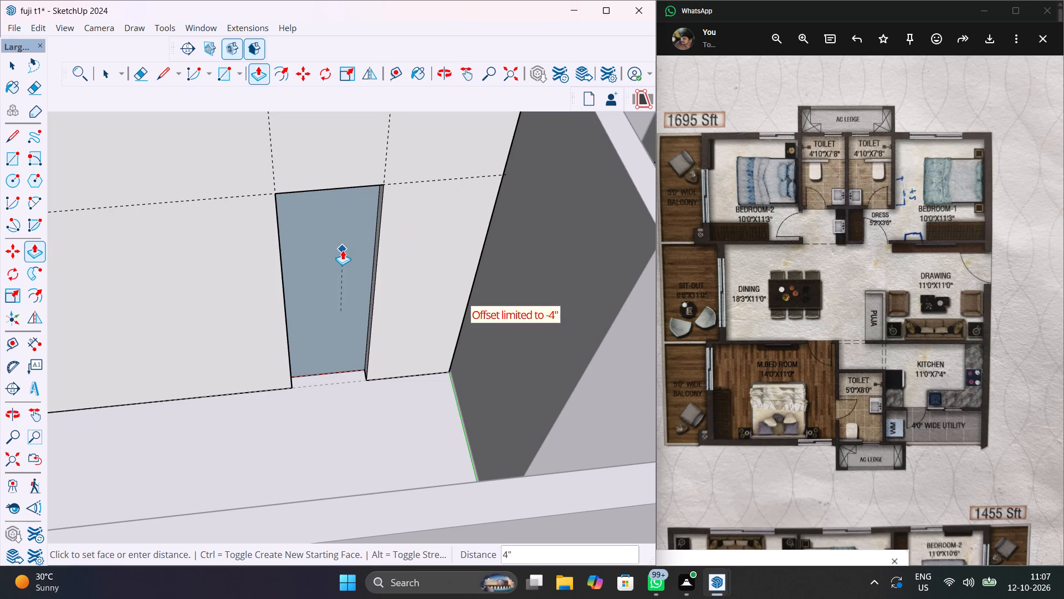
{"action": "left_click", "coordinate": [340, 251]}
{"action": "key", "text": "space"}
{"action": "scroll", "coordinate": [349, 313], "scroll_direction": "down", "scroll_amount": 4}
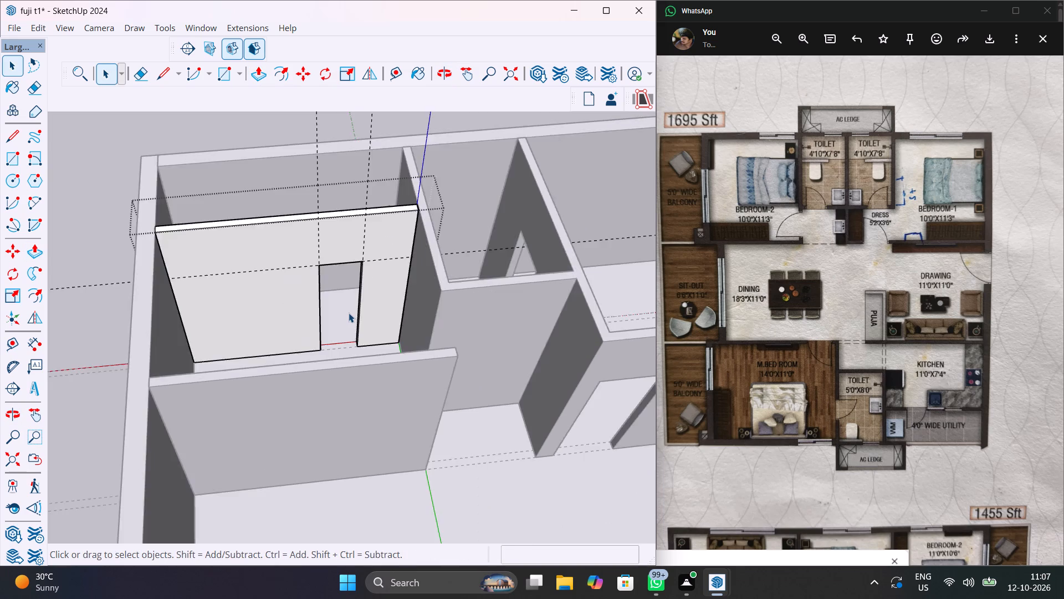
{"action": "scroll", "coordinate": [349, 313], "scroll_direction": "down", "scroll_amount": 9}
{"action": "left_click", "coordinate": [192, 222]}
Inspect the new kitchen–utility doorway and the passage between the kitchen wall's end and the master bedroom entrance.
{"action": "scroll", "coordinate": [360, 278], "scroll_direction": "up", "scroll_amount": 3}
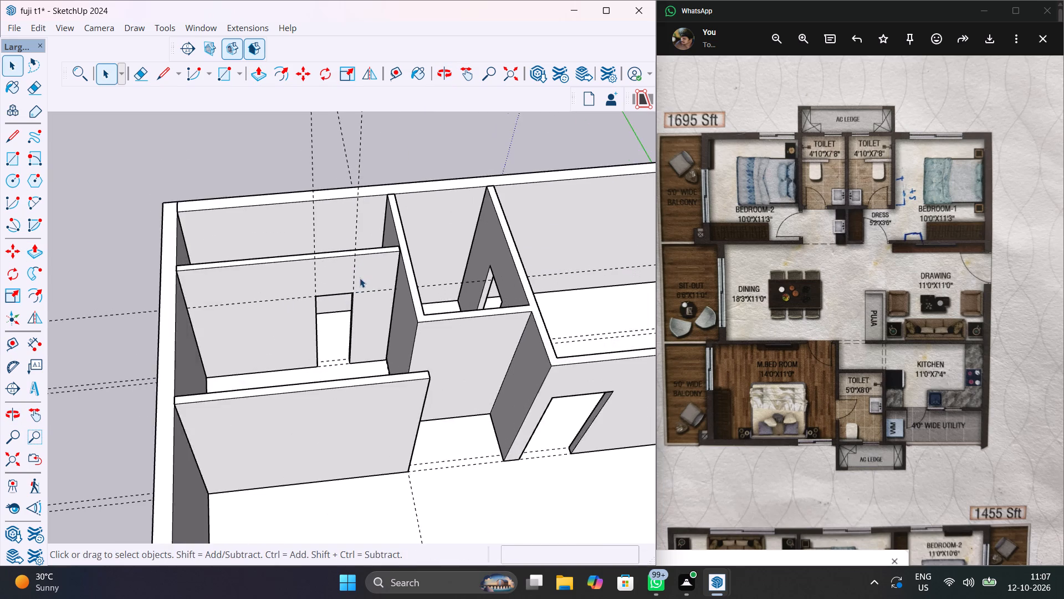
{"action": "scroll", "coordinate": [360, 278], "scroll_direction": "up", "scroll_amount": 8}
{"action": "middle_click_drag", "start_coordinate": [339, 389], "coordinate": [504, 321]}
{"action": "scroll", "coordinate": [339, 389], "scroll_direction": "up", "scroll_amount": 1}
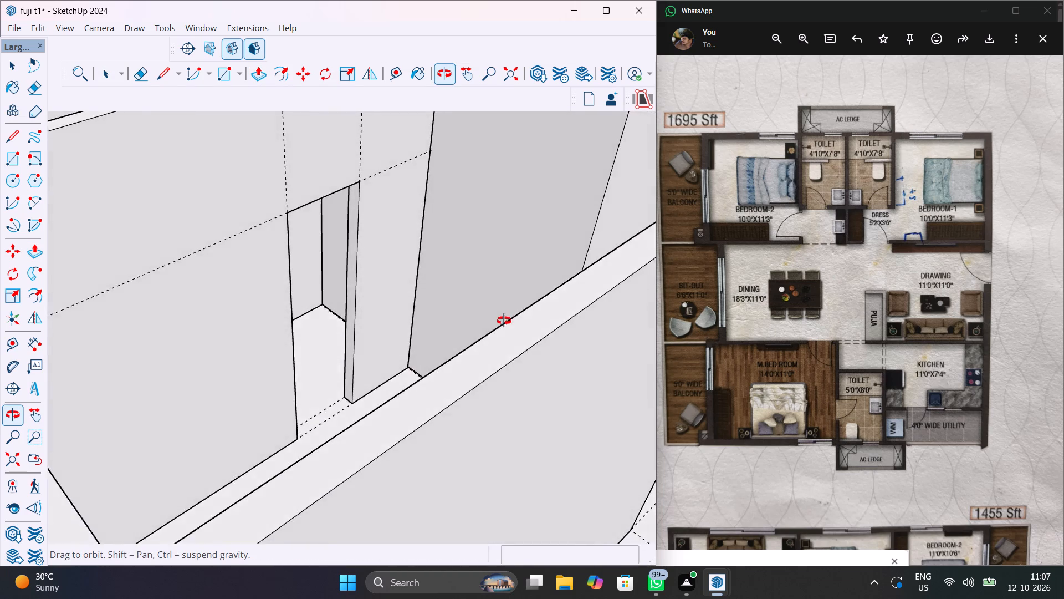
{"action": "middle_click_drag", "start_coordinate": [504, 321], "coordinate": [396, 370]}
{"action": "scroll", "coordinate": [388, 358], "scroll_direction": "down", "scroll_amount": 6}
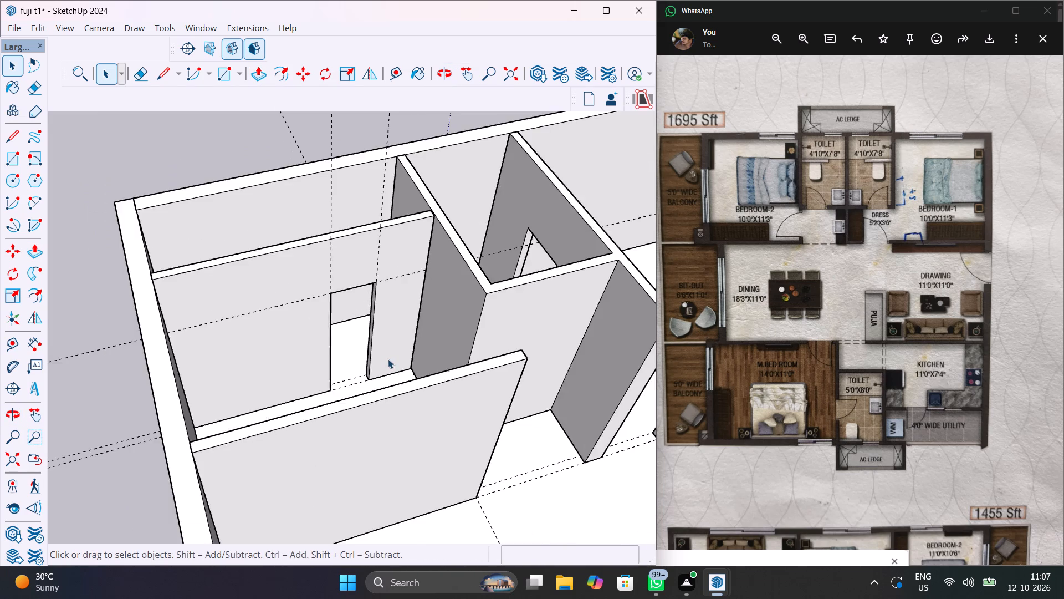
{"action": "scroll", "coordinate": [387, 358], "scroll_direction": "down", "scroll_amount": 9}
{"action": "scroll", "coordinate": [430, 423], "scroll_direction": "up", "scroll_amount": 6}
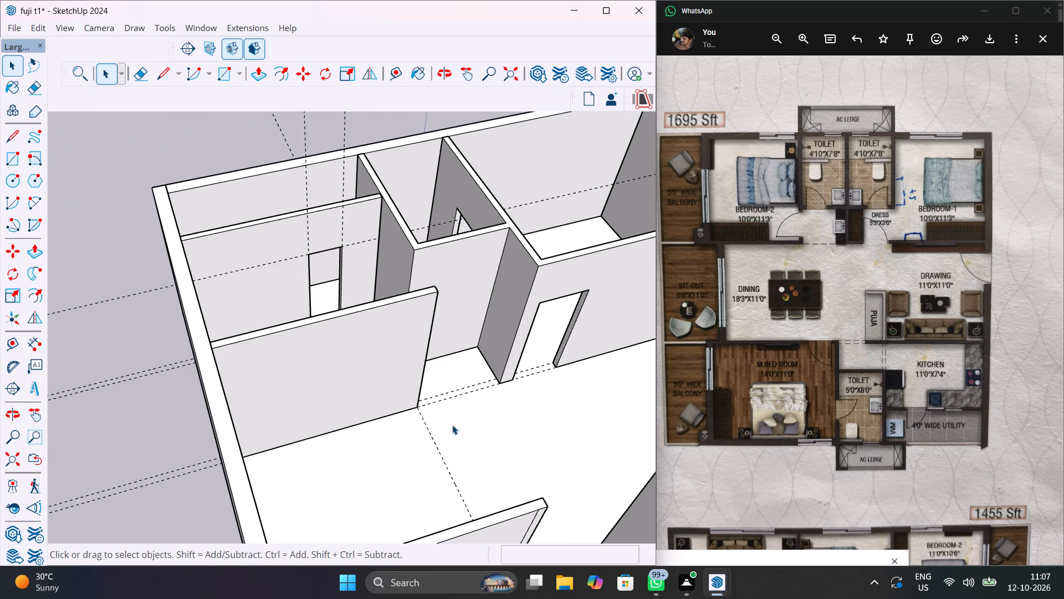
{"action": "middle_click_drag", "start_coordinate": [421, 422], "coordinate": [144, 343]}
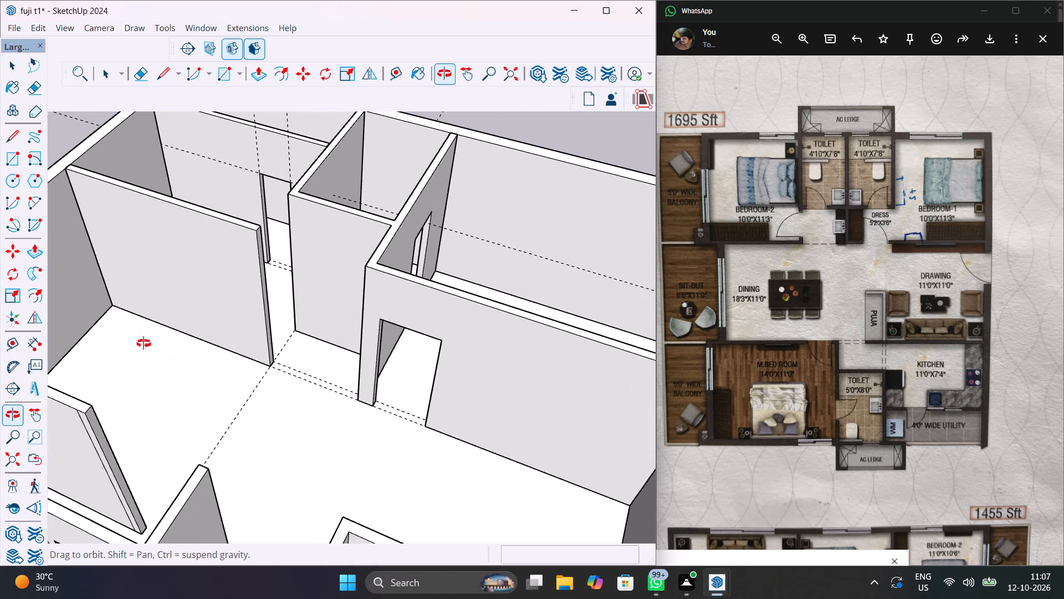
{"action": "middle_click_drag", "start_coordinate": [144, 343], "coordinate": [154, 346]}
{"action": "scroll", "coordinate": [272, 376], "scroll_direction": "up", "scroll_amount": 11}
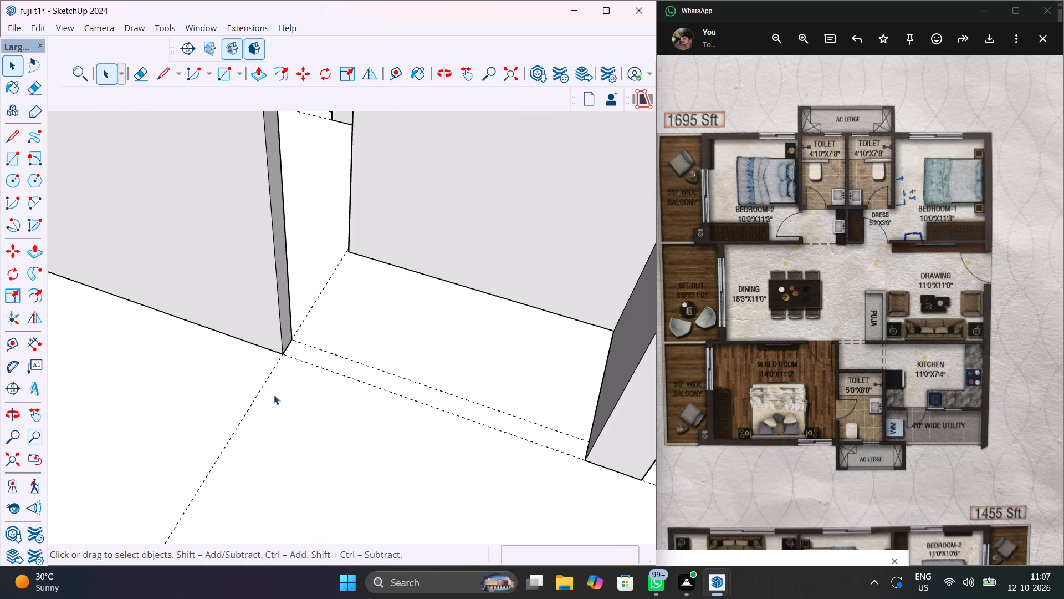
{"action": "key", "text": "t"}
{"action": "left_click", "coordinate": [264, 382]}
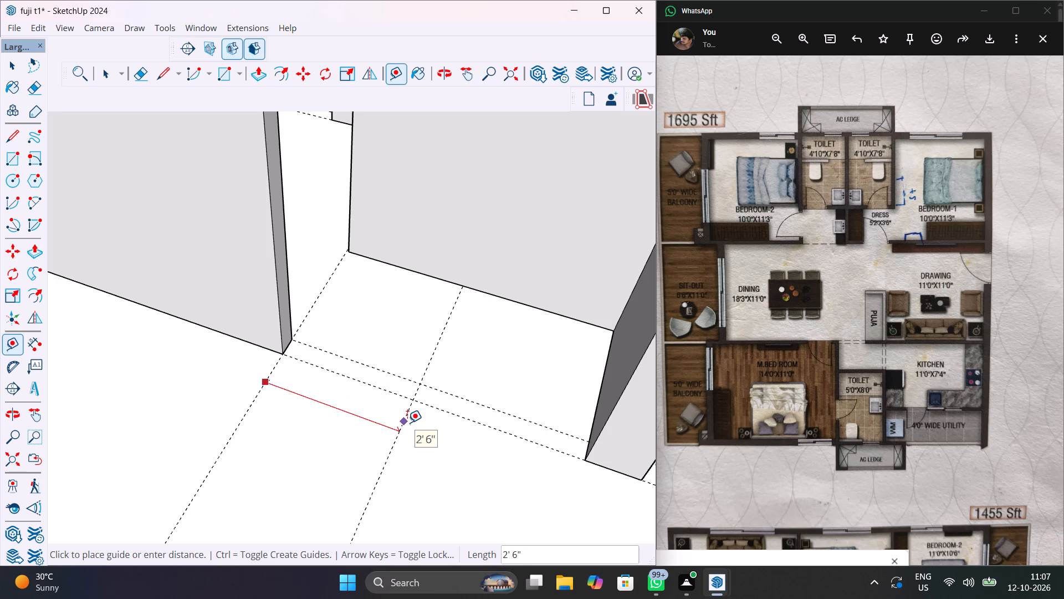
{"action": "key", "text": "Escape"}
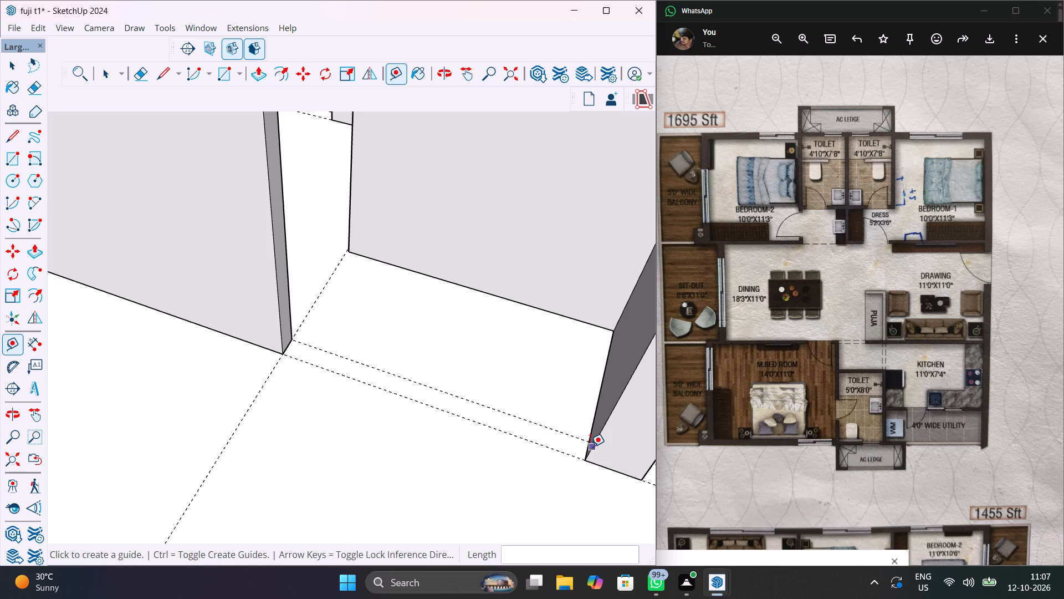
Place a floor guide 3' from the wall corner beside the master bedroom door, towards the kitchen wall's free end.
{"action": "key", "text": "t"}
{"action": "left_click", "coordinate": [587, 447]}
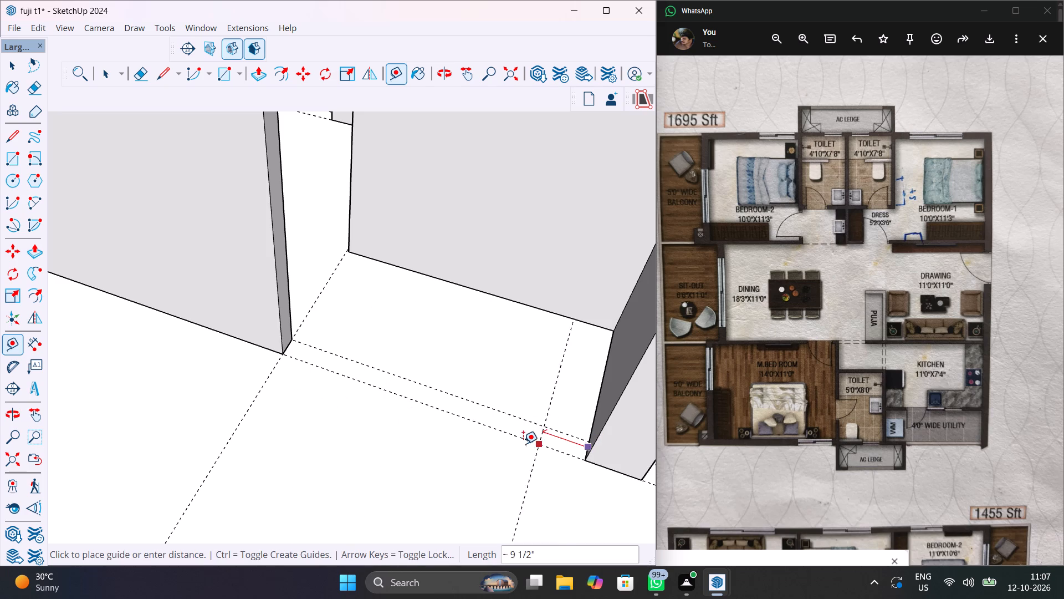
{"action": "type", "text": "3'"}
{"action": "key", "text": "Return"}
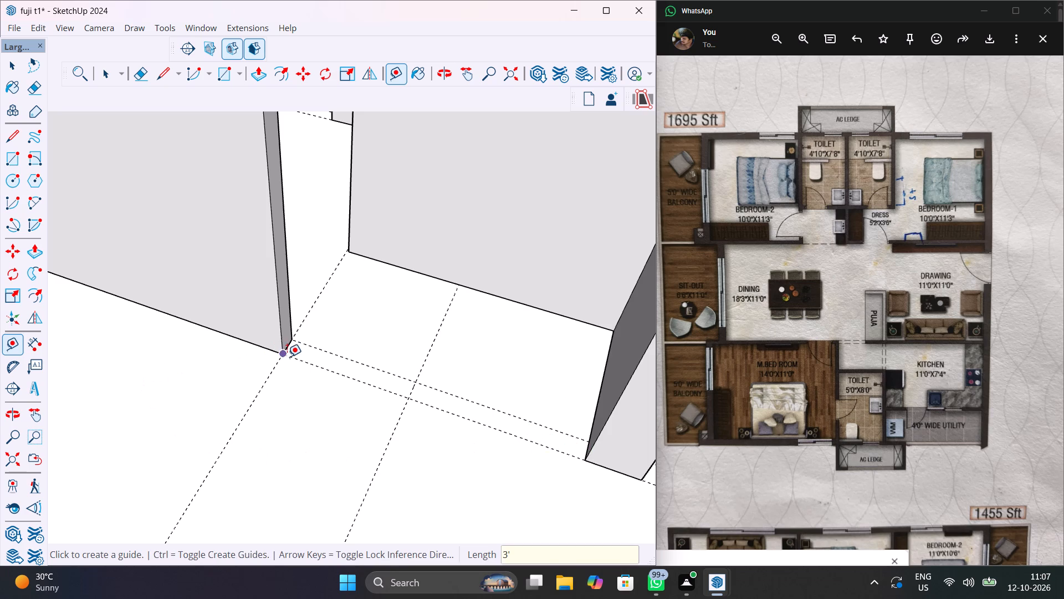
Push/Pull the kitchen wall's free end out 2'5" to meet the floor guide beside the master bedroom door.
{"action": "left_click", "coordinate": [301, 328]}
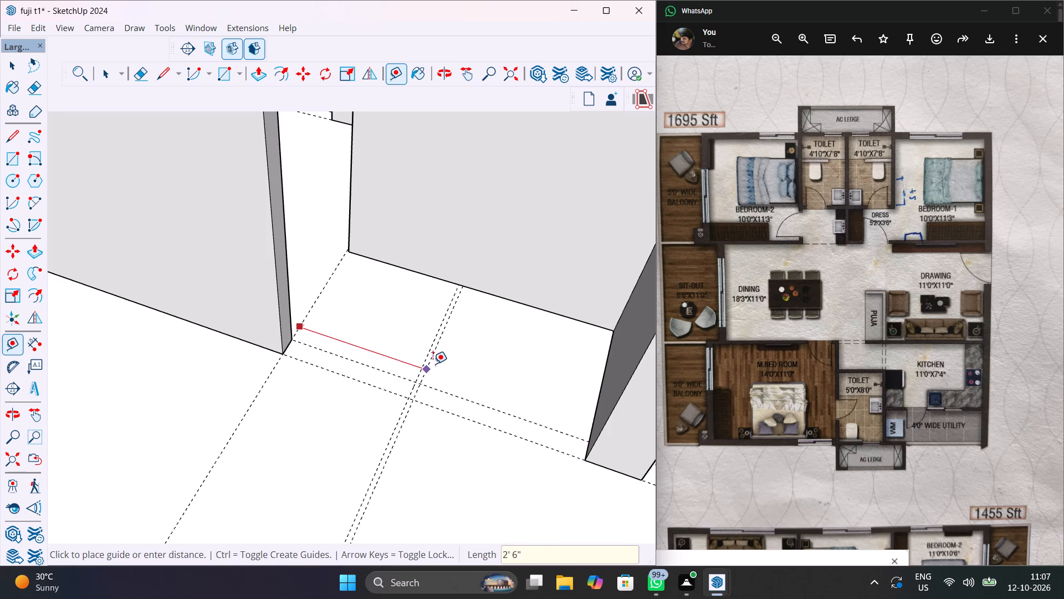
{"action": "key", "text": "Escape"}
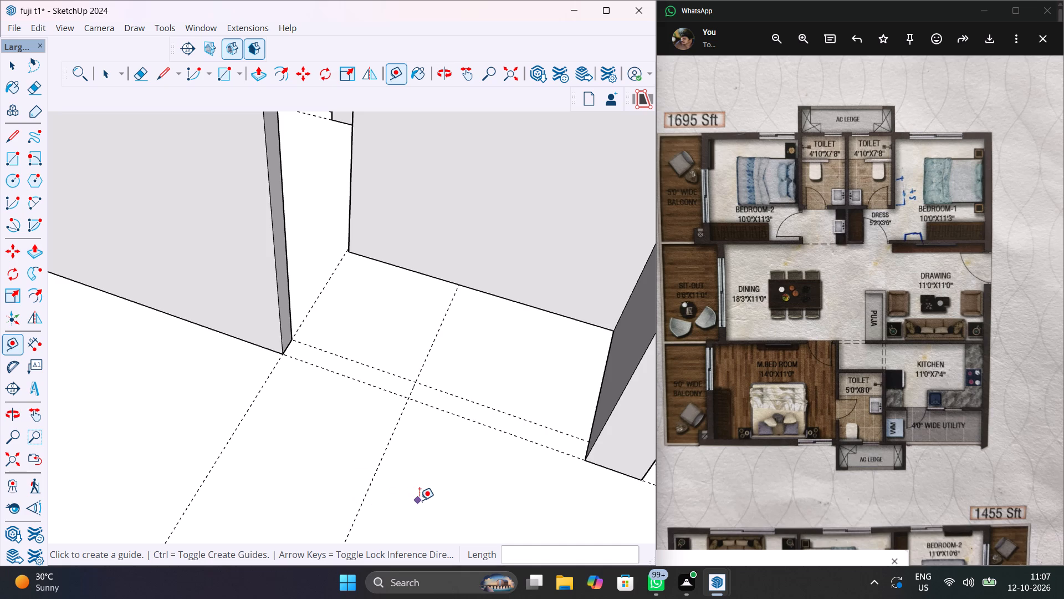
{"action": "key", "text": "space"}
{"action": "middle_click_drag", "start_coordinate": [434, 498], "coordinate": [301, 546]}
{"action": "scroll", "coordinate": [300, 532], "scroll_direction": "down", "scroll_amount": 6}
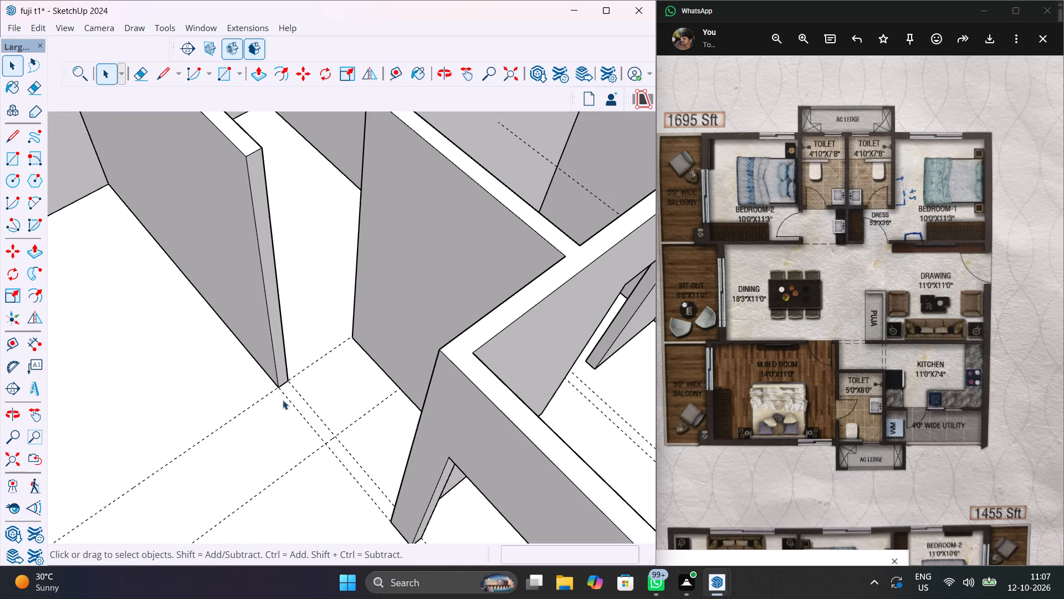
{"action": "double_click", "coordinate": [281, 354]}
{"action": "left_click", "coordinate": [282, 354]}
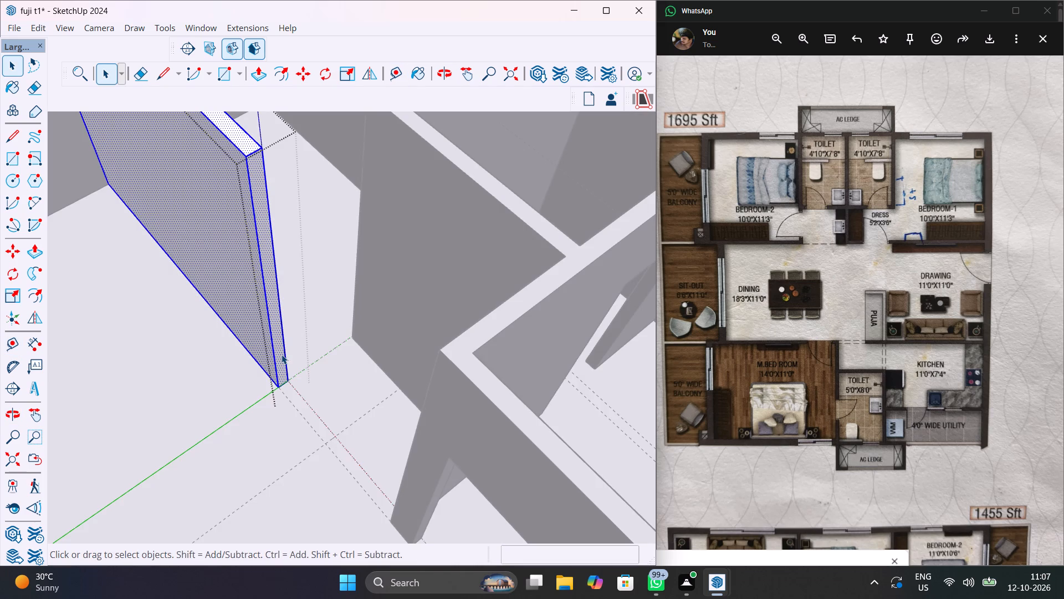
{"action": "left_click", "coordinate": [282, 354]}
{"action": "left_click", "coordinate": [282, 358]}
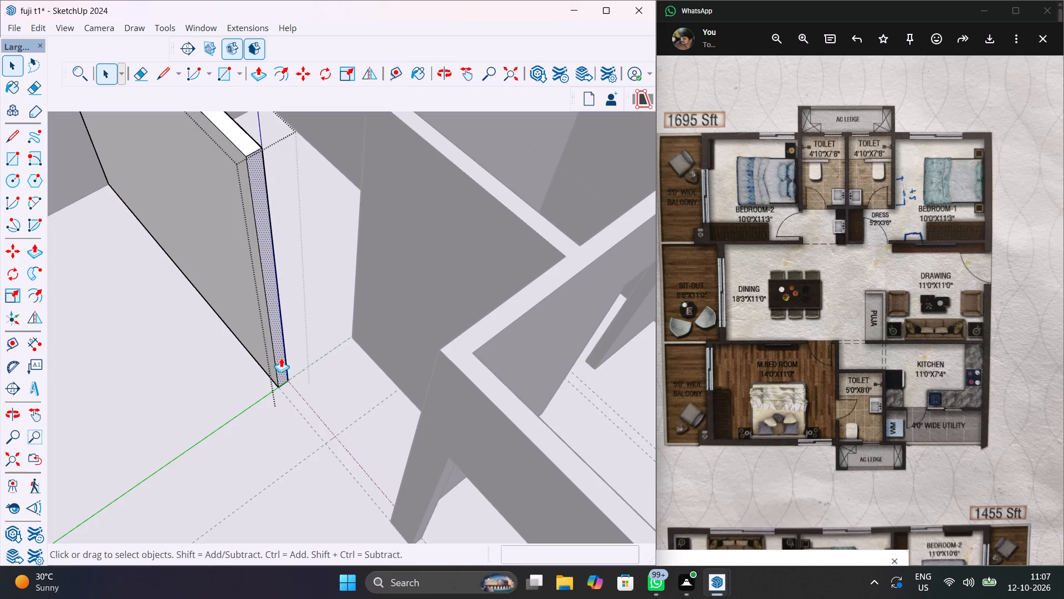
{"action": "key", "text": "p"}
{"action": "left_click", "coordinate": [281, 358]}
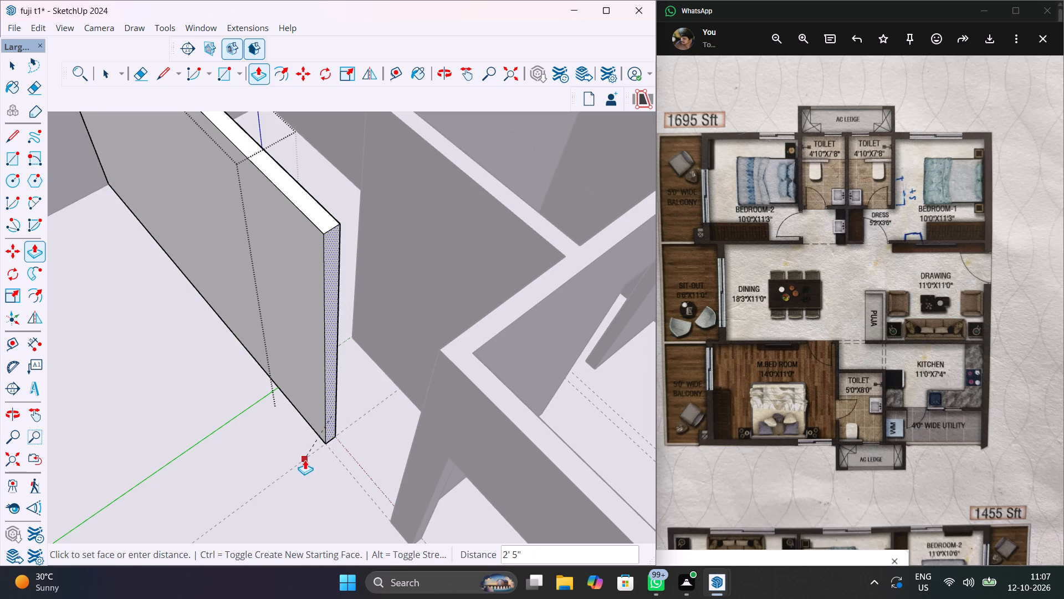
{"action": "left_click", "coordinate": [305, 460]}
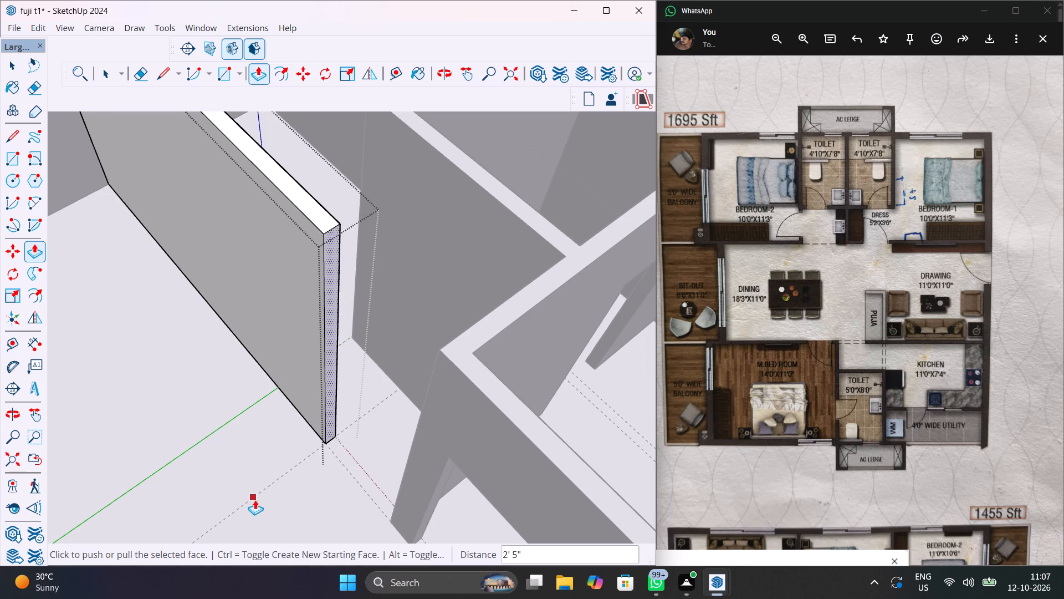
{"action": "key", "text": "space"}
{"action": "scroll", "coordinate": [273, 491], "scroll_direction": "down", "scroll_amount": 13}
{"action": "left_click", "coordinate": [433, 275]}
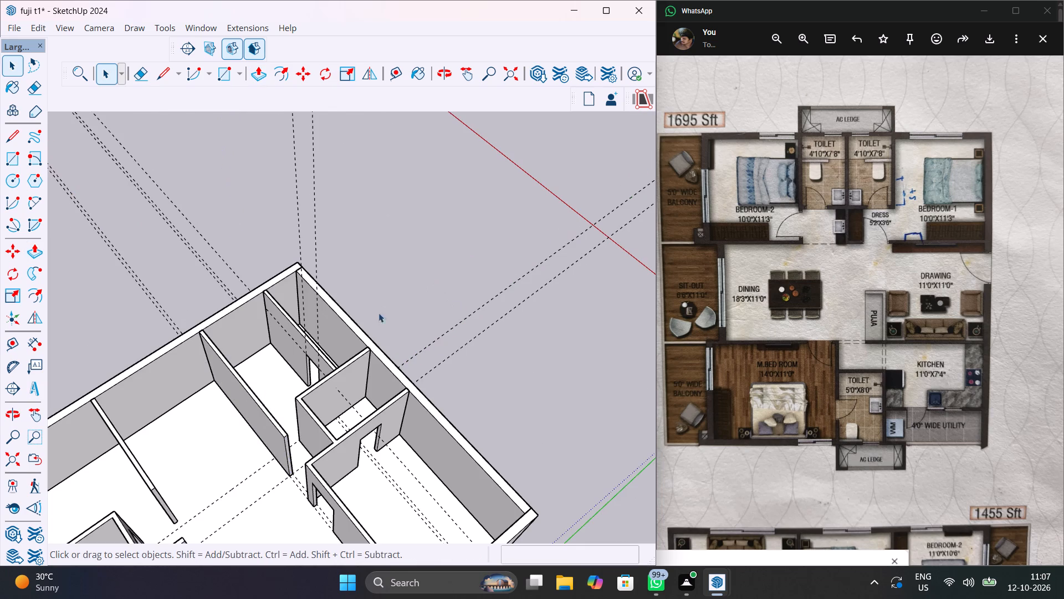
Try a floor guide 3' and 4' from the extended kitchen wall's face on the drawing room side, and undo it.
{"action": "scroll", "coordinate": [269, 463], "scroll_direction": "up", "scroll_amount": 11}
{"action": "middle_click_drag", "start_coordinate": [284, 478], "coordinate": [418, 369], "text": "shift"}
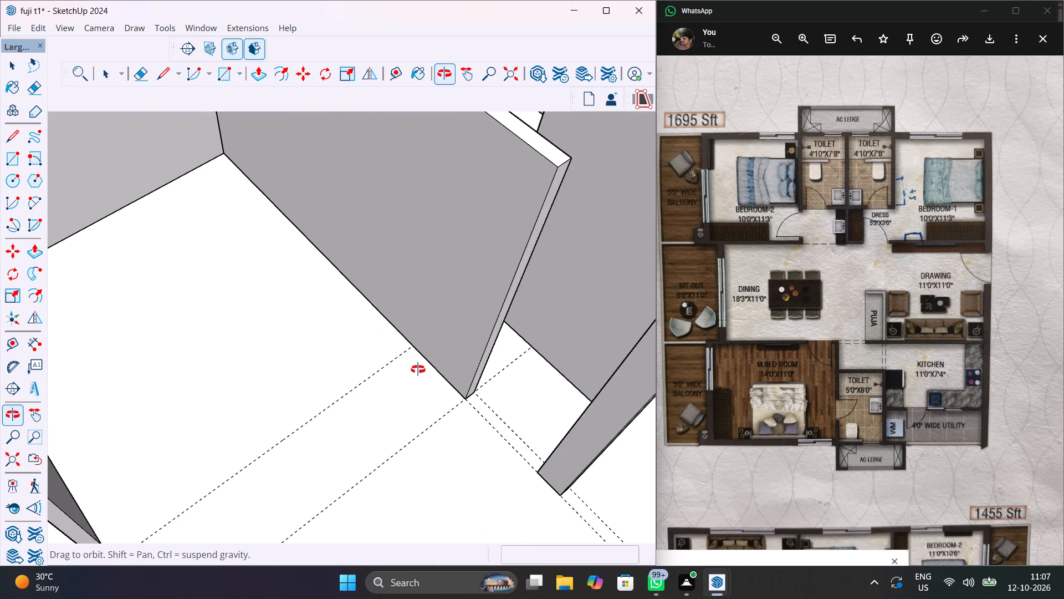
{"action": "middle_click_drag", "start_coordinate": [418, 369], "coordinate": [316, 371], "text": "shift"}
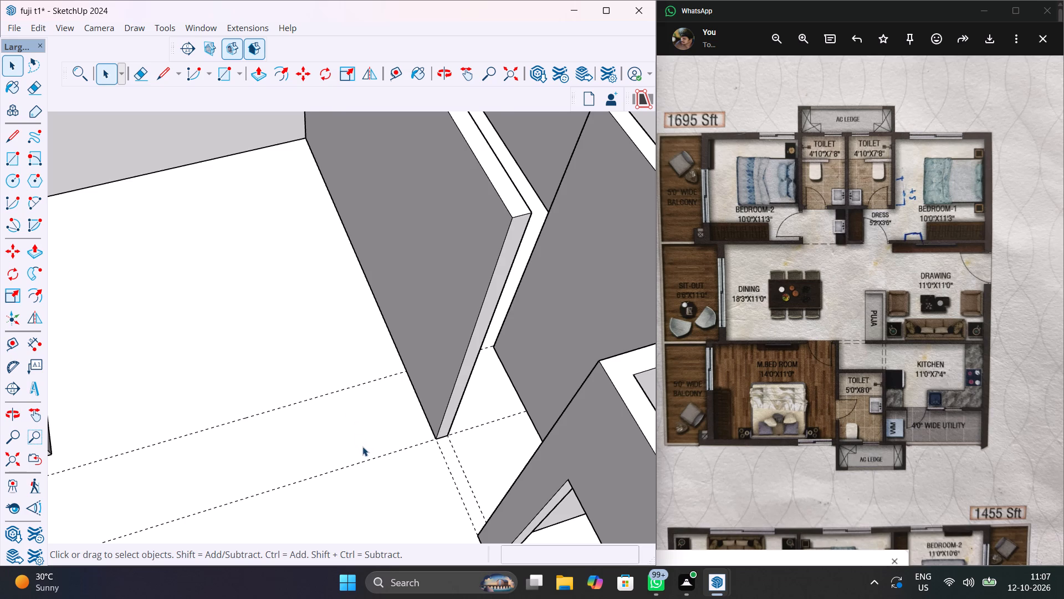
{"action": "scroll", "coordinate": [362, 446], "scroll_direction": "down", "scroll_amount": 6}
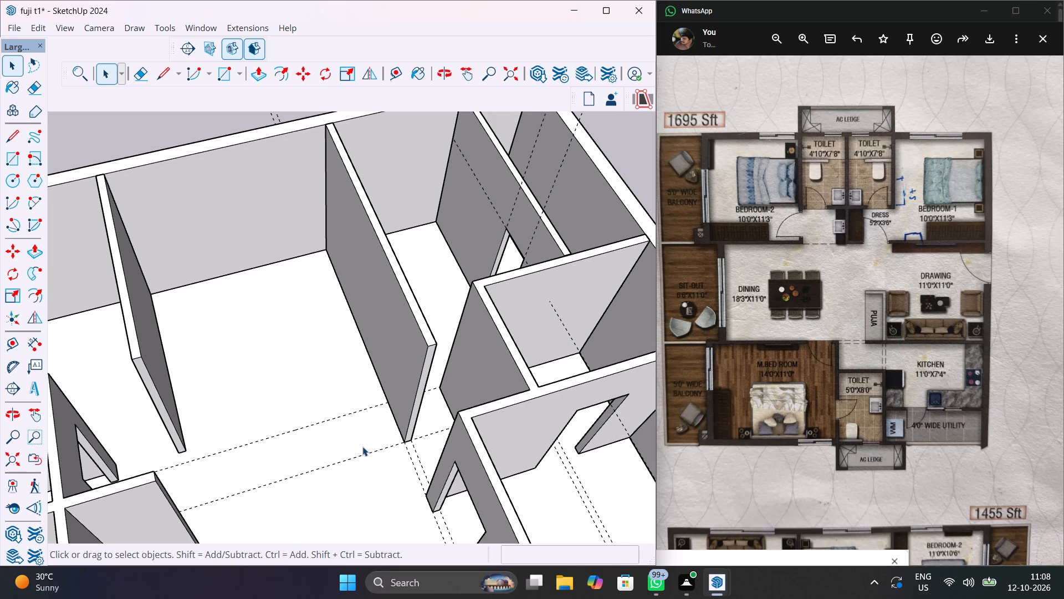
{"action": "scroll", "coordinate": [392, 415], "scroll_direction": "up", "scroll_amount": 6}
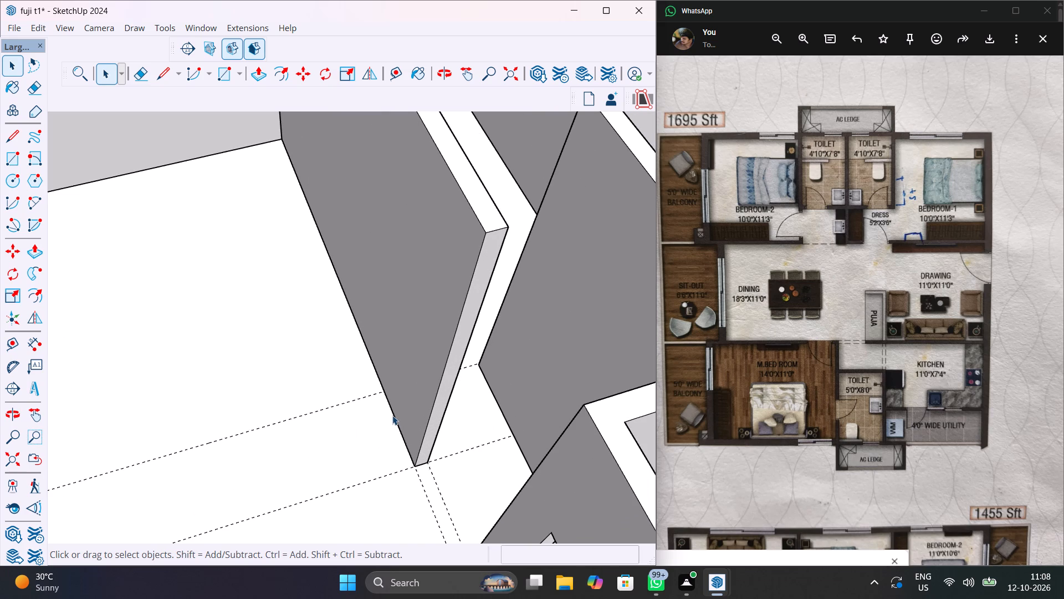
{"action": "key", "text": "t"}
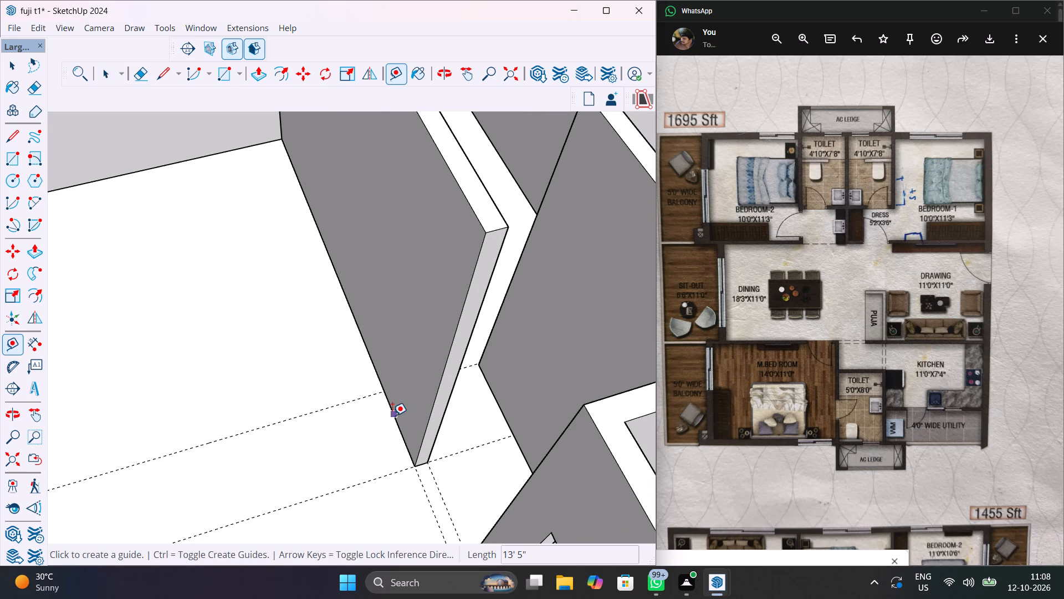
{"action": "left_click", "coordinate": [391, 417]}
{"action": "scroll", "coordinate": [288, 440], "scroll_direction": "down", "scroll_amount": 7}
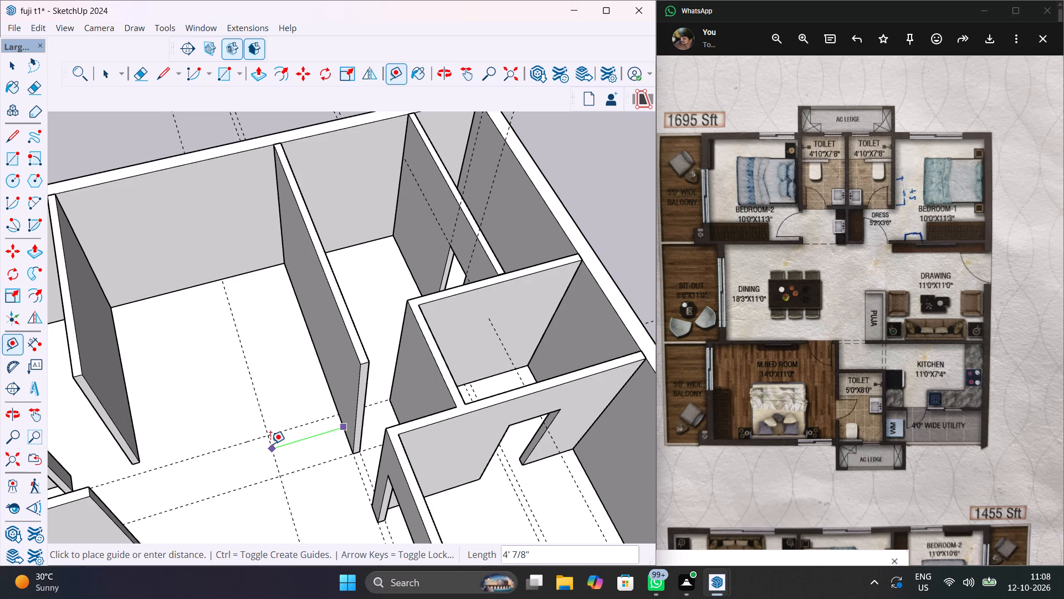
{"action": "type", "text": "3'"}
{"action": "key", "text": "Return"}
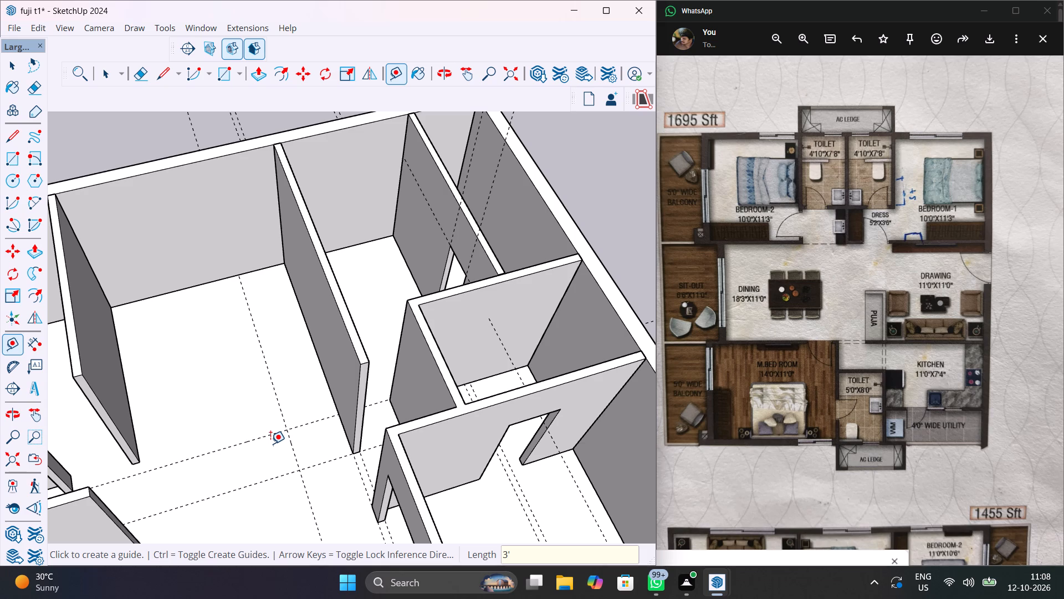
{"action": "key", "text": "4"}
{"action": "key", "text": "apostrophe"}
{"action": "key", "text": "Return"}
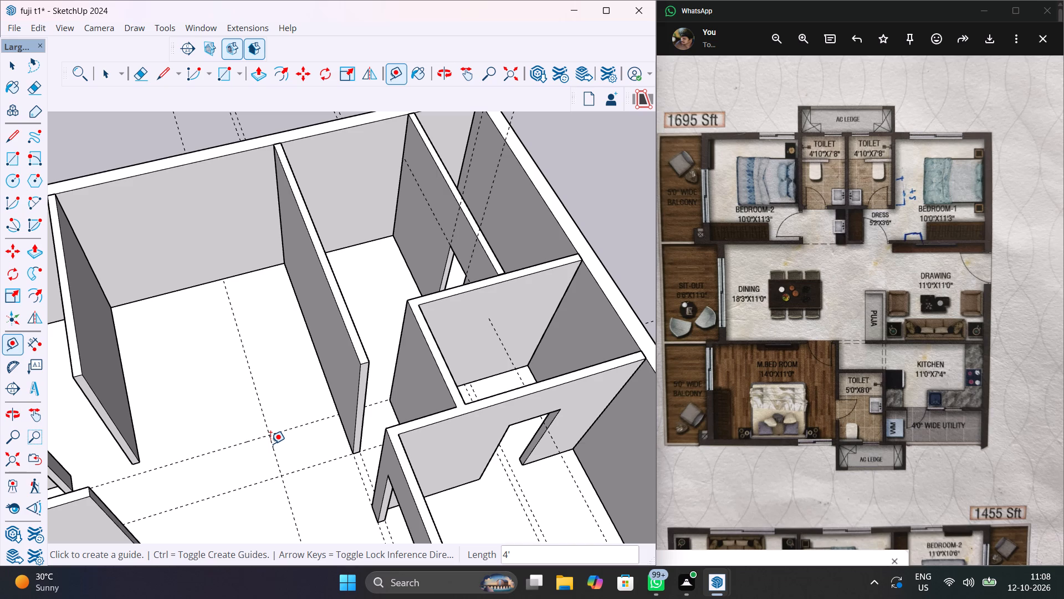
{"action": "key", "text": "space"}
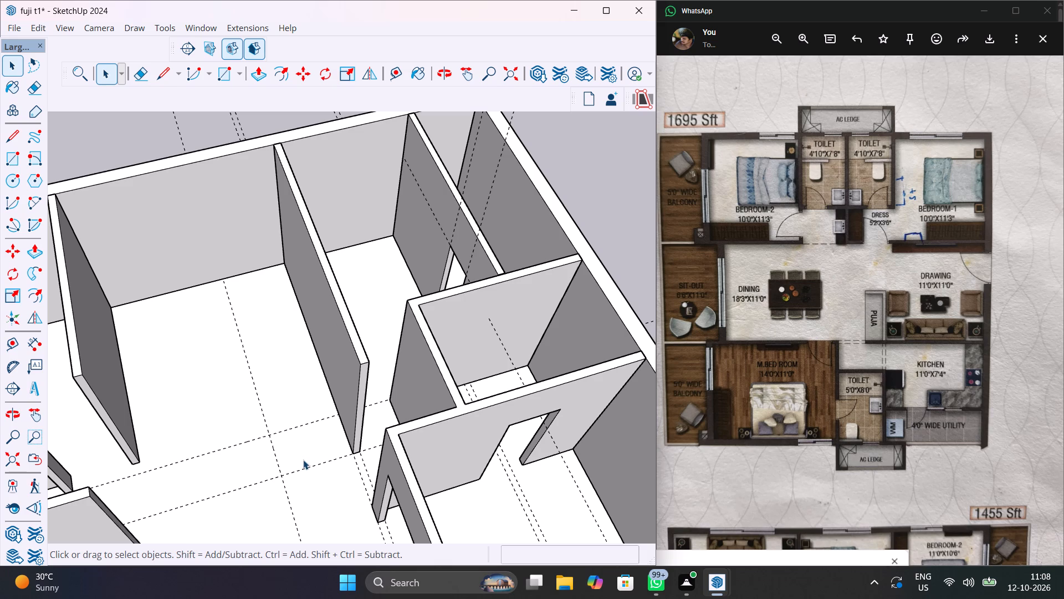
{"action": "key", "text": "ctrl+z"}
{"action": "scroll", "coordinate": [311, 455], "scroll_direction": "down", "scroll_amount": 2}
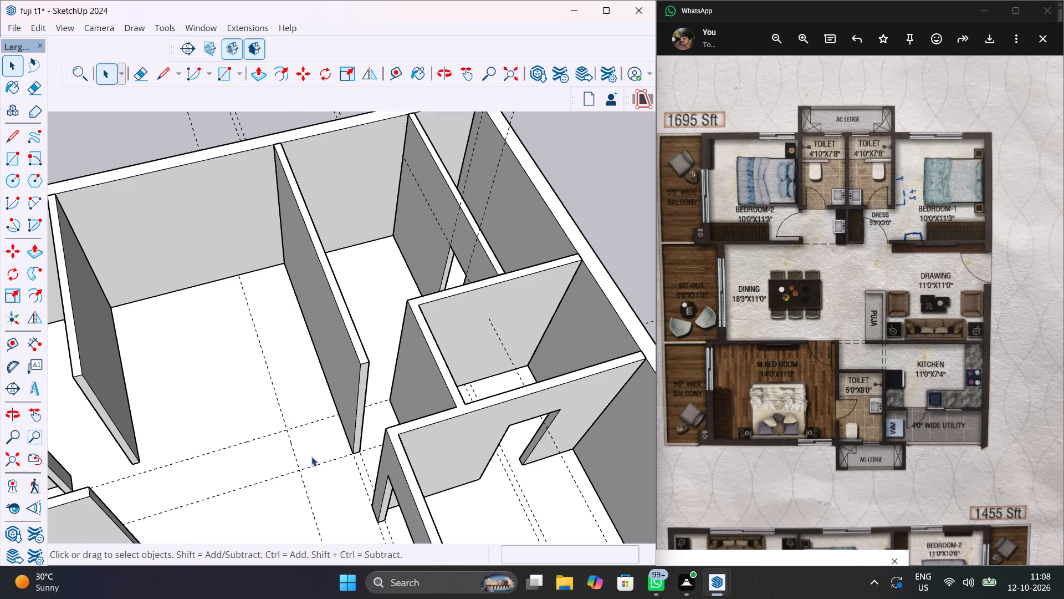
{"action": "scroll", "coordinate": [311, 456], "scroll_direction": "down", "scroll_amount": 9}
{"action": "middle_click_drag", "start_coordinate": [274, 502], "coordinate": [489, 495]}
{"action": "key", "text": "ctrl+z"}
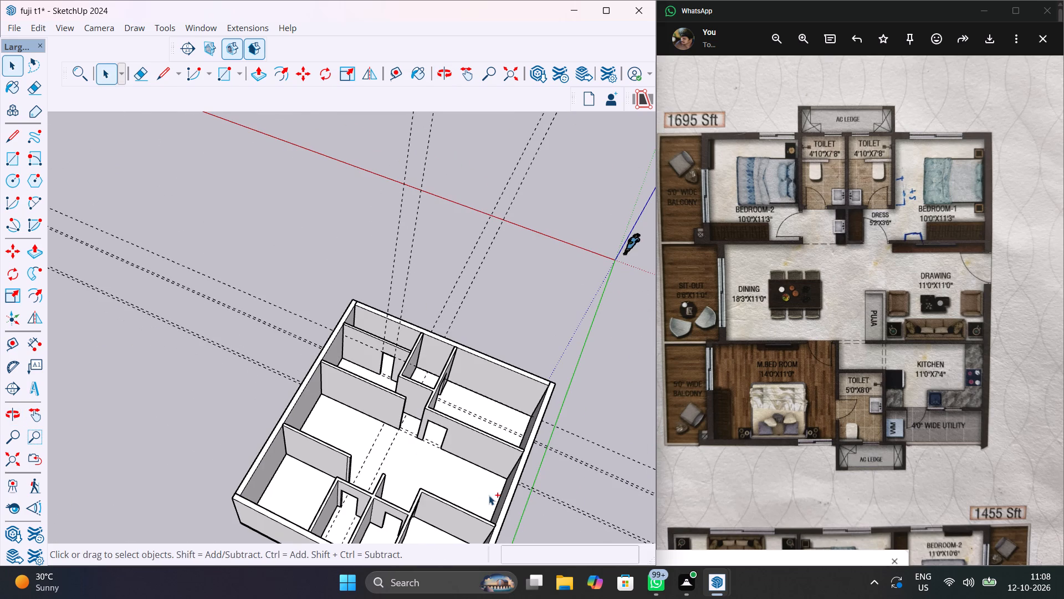
Place door guides on the drawing room's outer wall: 3' from the bedroom-1 partition, 3' further along, and 7' above the base.
{"action": "scroll", "coordinate": [417, 441], "scroll_direction": "up", "scroll_amount": 12}
{"action": "middle_click_drag", "start_coordinate": [426, 465], "coordinate": [341, 427], "text": "shift"}
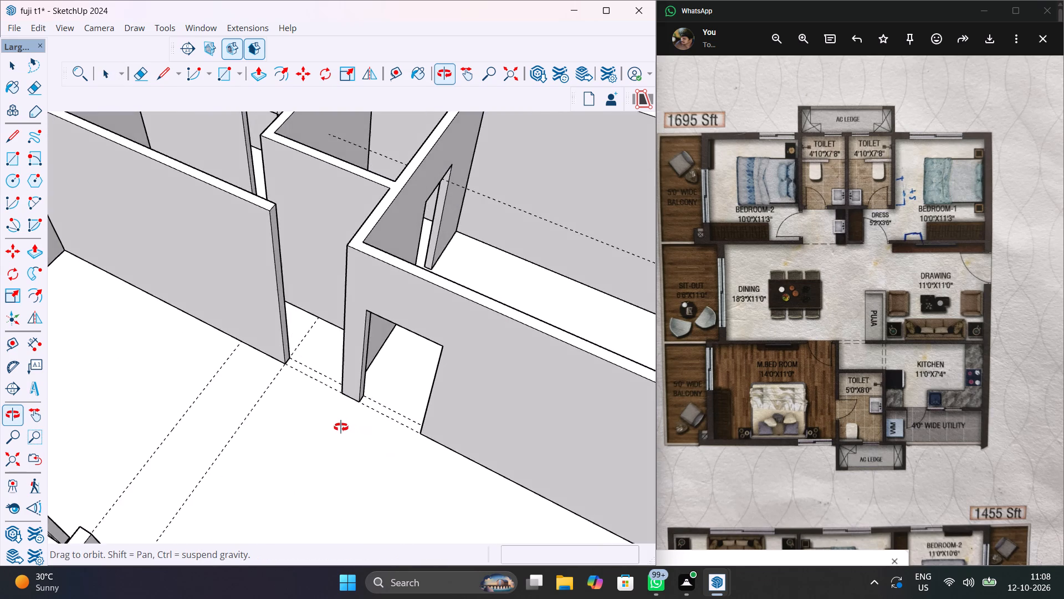
{"action": "middle_click_drag", "start_coordinate": [341, 427], "coordinate": [322, 413], "text": "shift"}
{"action": "scroll", "coordinate": [320, 413], "scroll_direction": "down", "scroll_amount": 6}
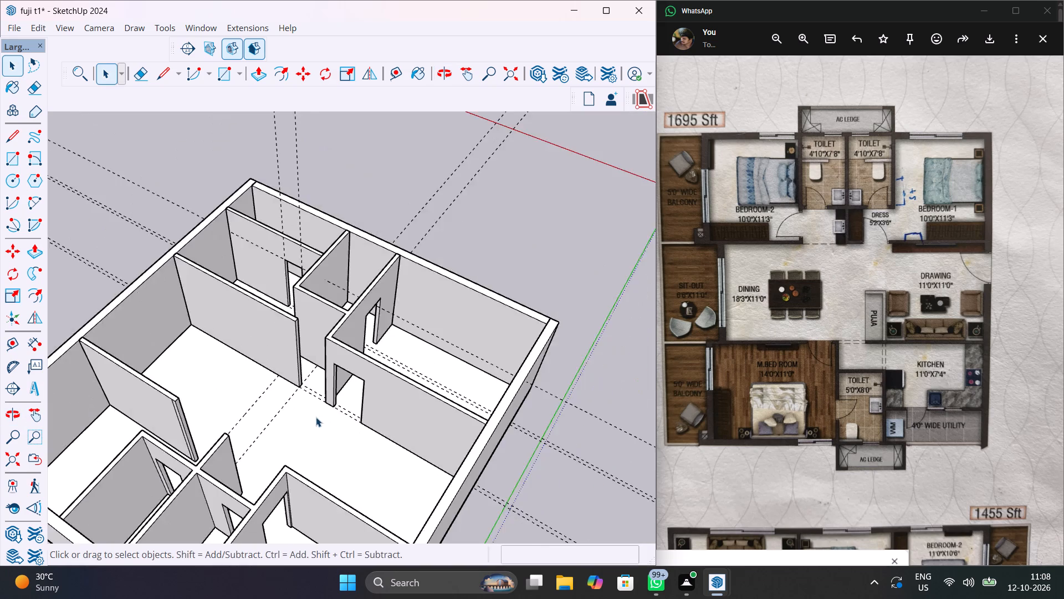
{"action": "scroll", "coordinate": [316, 417], "scroll_direction": "down", "scroll_amount": 7}
{"action": "middle_click_drag", "start_coordinate": [331, 437], "coordinate": [83, 459]}
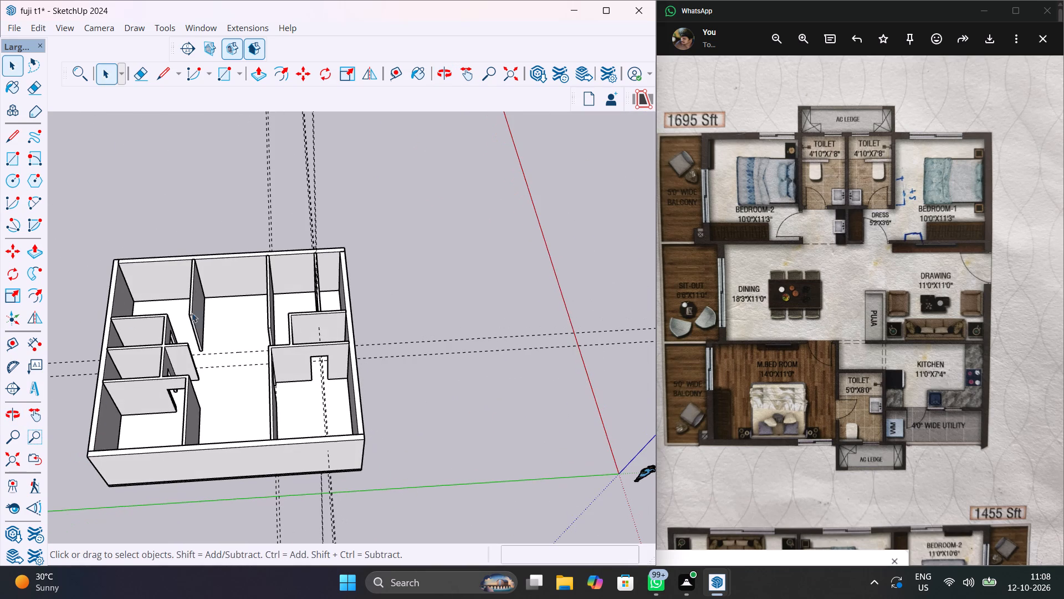
{"action": "scroll", "coordinate": [186, 297], "scroll_direction": "up", "scroll_amount": 7}
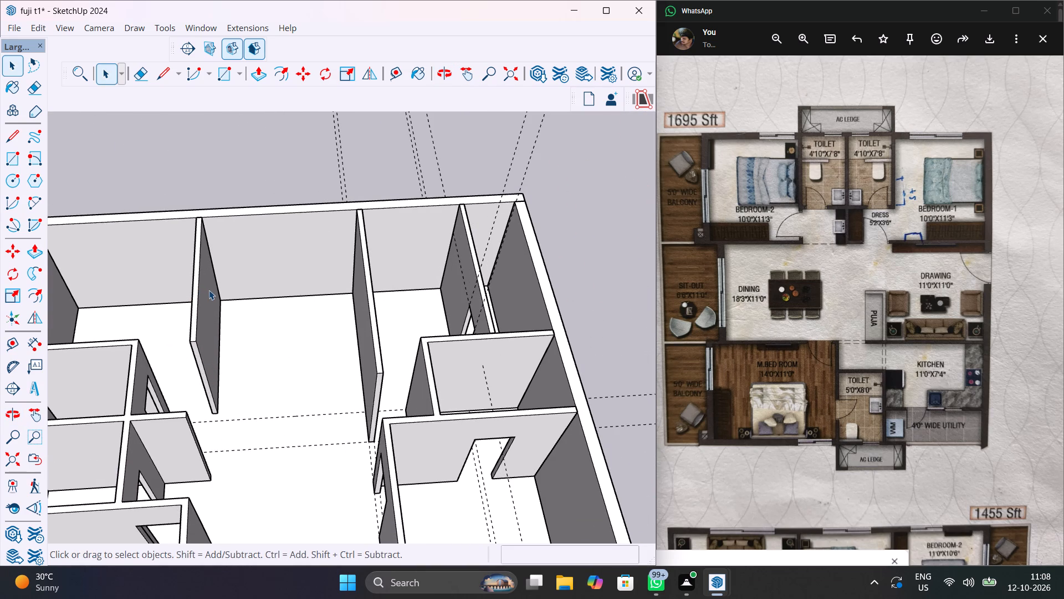
{"action": "scroll", "coordinate": [222, 277], "scroll_direction": "up", "scroll_amount": 5}
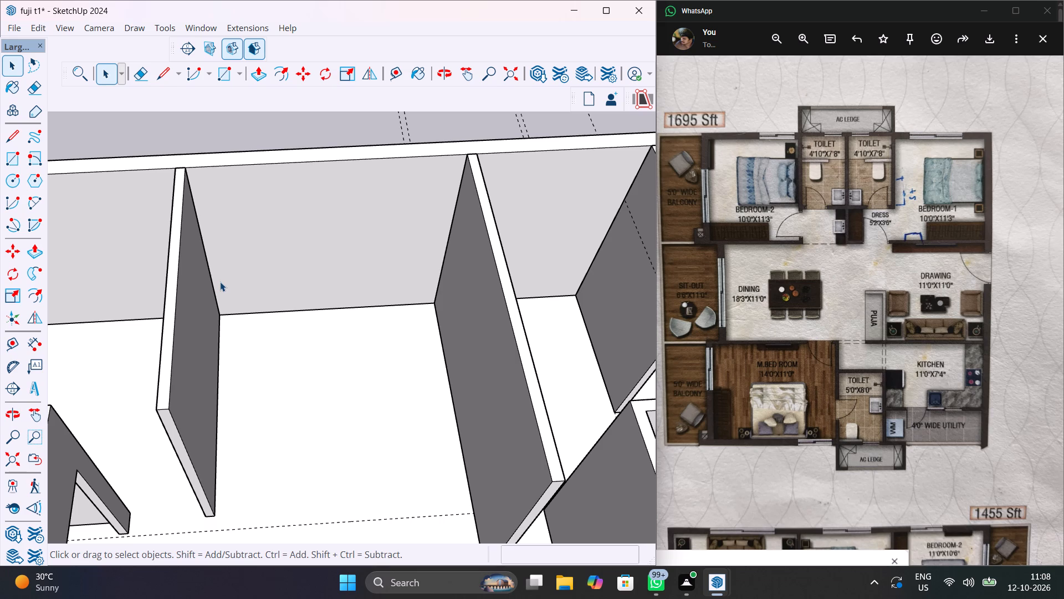
{"action": "double_click", "coordinate": [220, 280]}
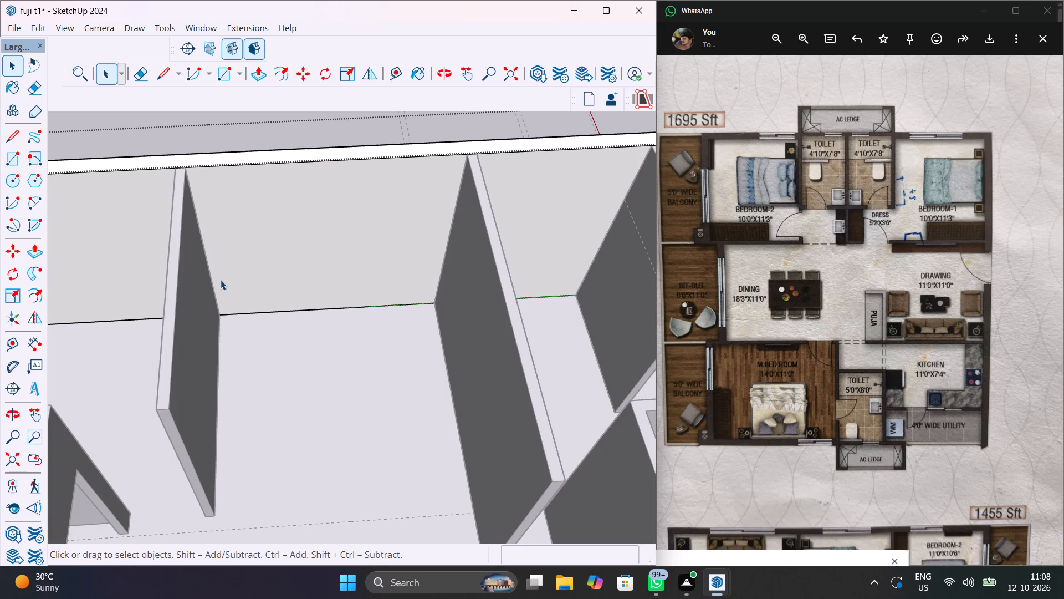
{"action": "left_click", "coordinate": [223, 279]}
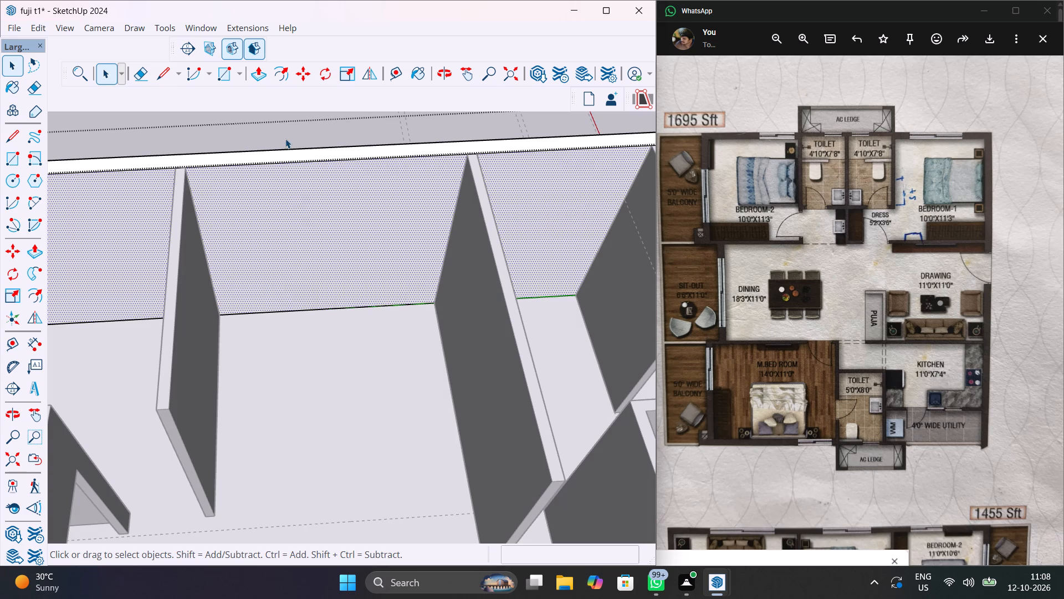
{"action": "left_click", "coordinate": [285, 139]}
{"action": "key", "text": "t"}
{"action": "left_click", "coordinate": [205, 242]}
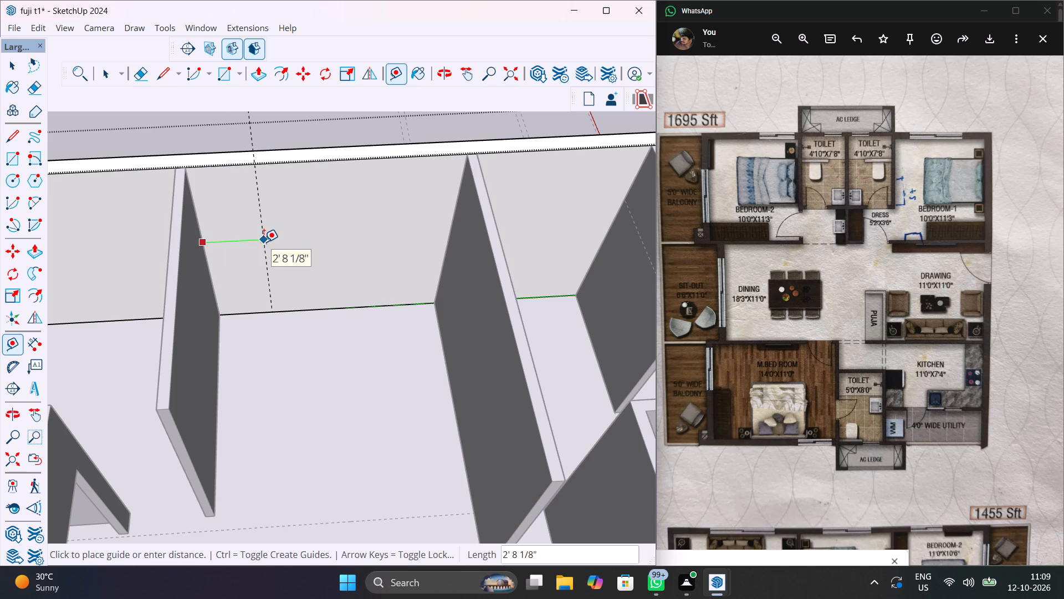
{"action": "type", "text": "3'"}
{"action": "key", "text": "Return"}
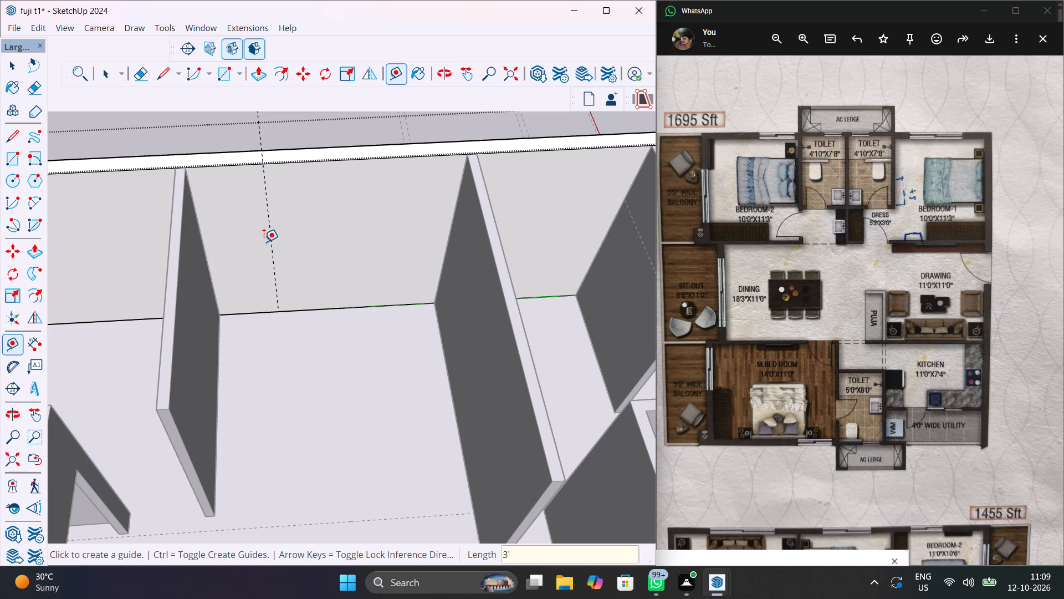
{"action": "left_click", "coordinate": [273, 240]}
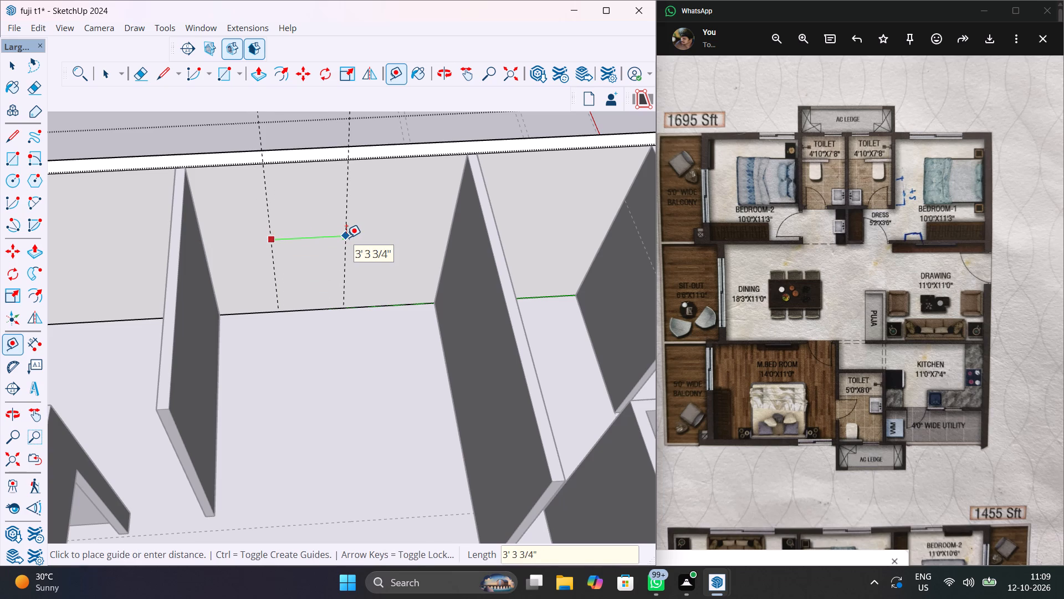
{"action": "type", "text": "3'"}
{"action": "key", "text": "Return"}
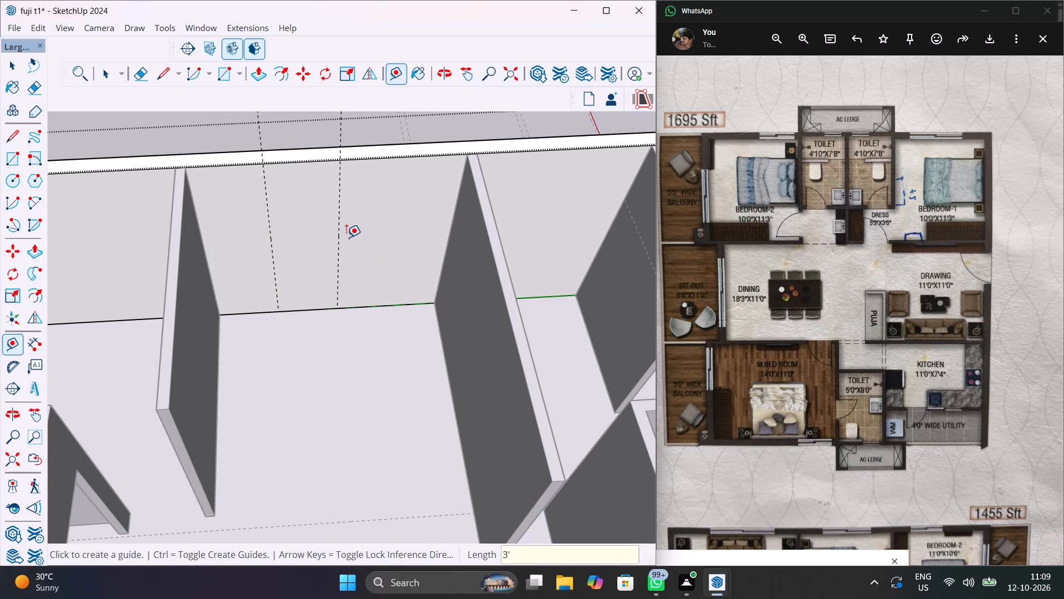
{"action": "left_click", "coordinate": [306, 308]}
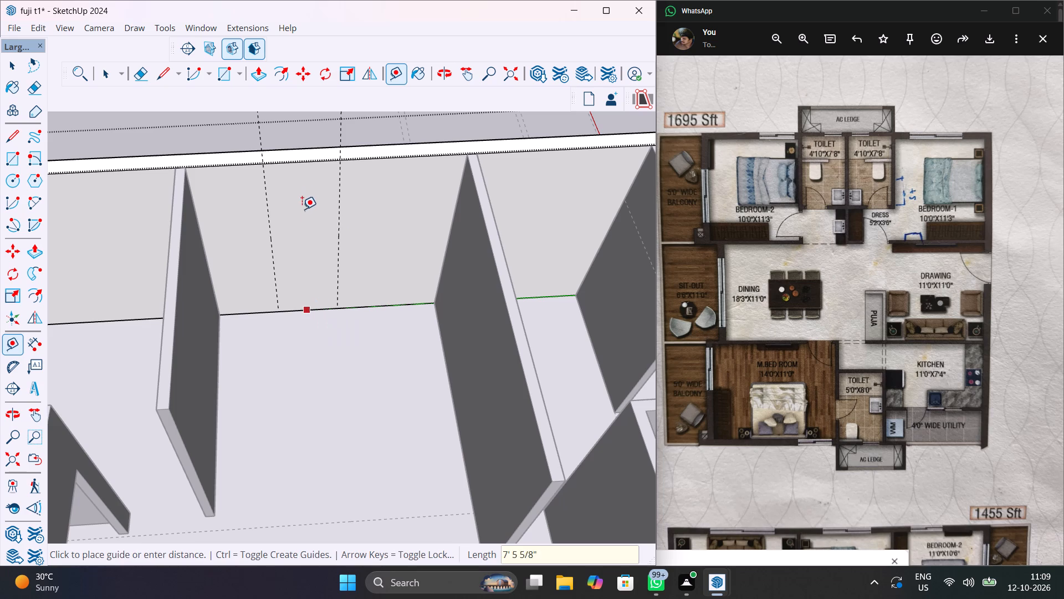
{"action": "type", "text": "7'"}
{"action": "key", "text": "Return"}
Draw a 3' by 7' door rectangle within the drawing room outer-wall guides and Push/Pull it through the wall as the main entrance.
{"action": "key", "text": "r"}
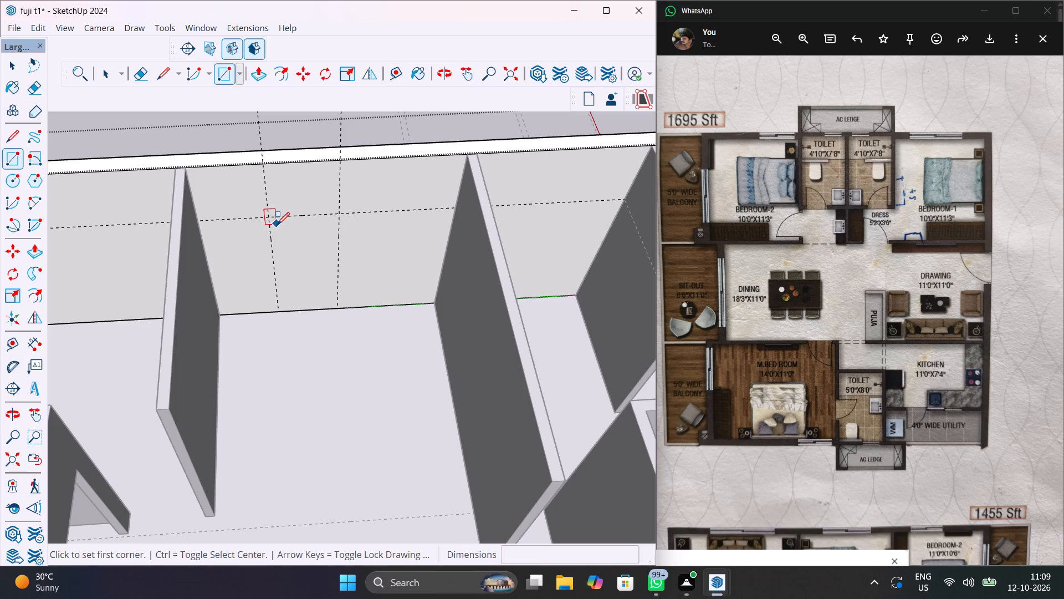
{"action": "left_click", "coordinate": [270, 219]}
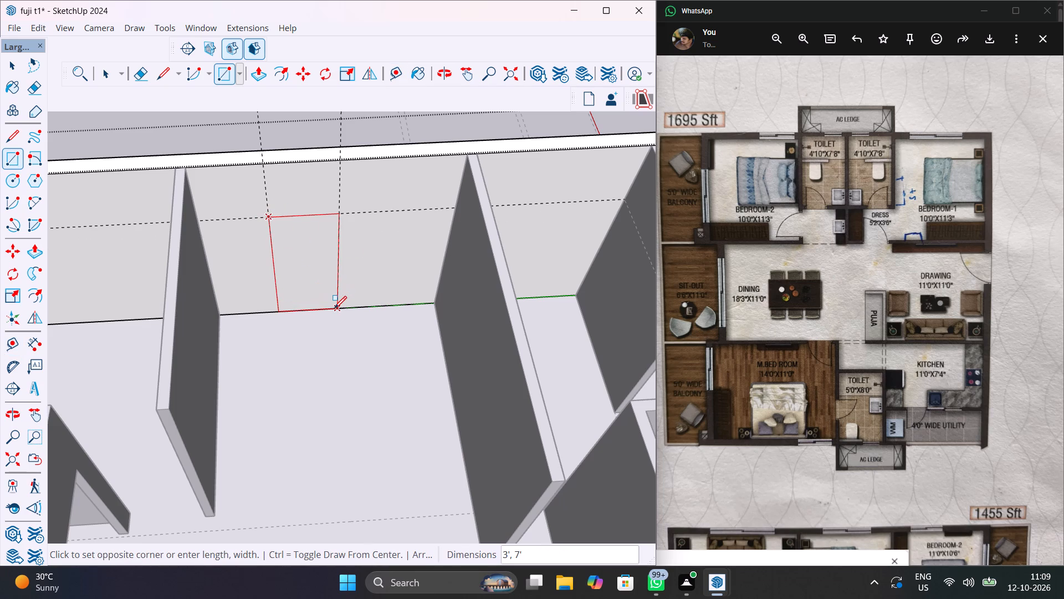
{"action": "left_click", "coordinate": [334, 308]}
{"action": "key", "text": "p"}
{"action": "left_click", "coordinate": [309, 283]}
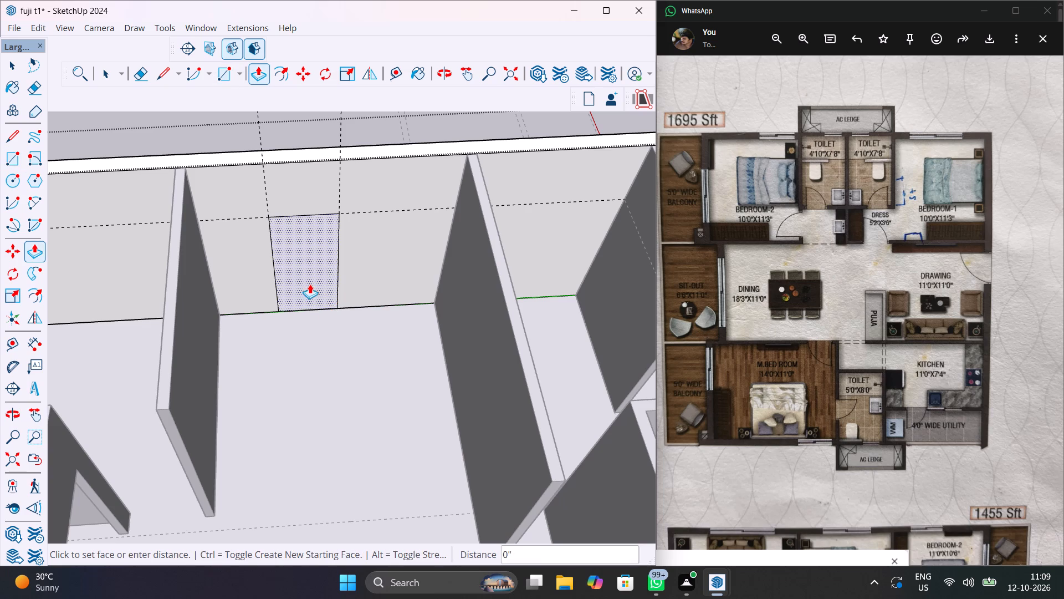
{"action": "left_click", "coordinate": [307, 241]}
{"action": "key", "text": "space"}
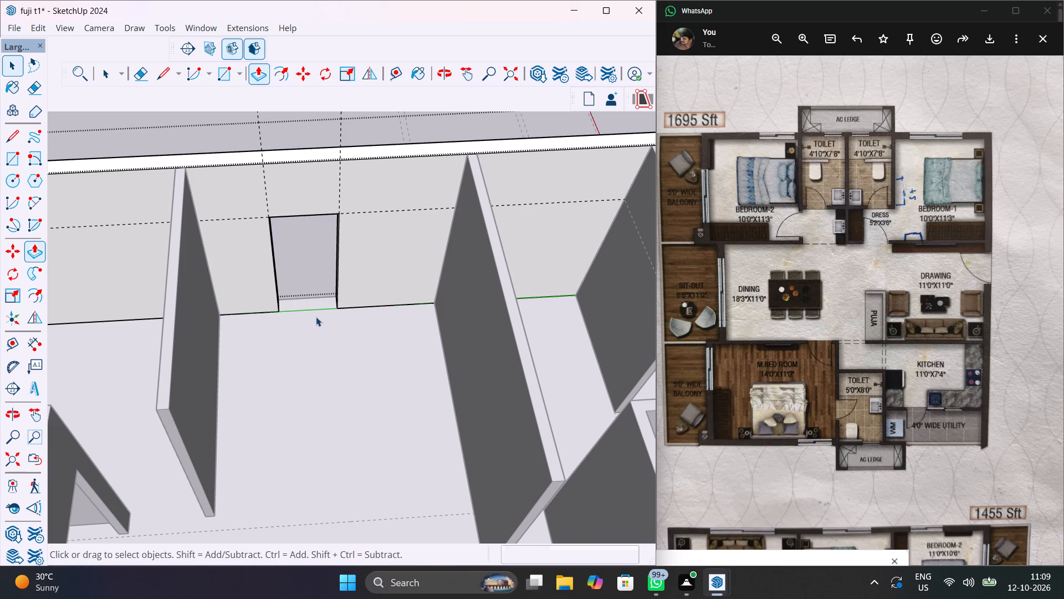
{"action": "scroll", "coordinate": [316, 318], "scroll_direction": "down", "scroll_amount": 12}
{"action": "left_click", "coordinate": [524, 316]}
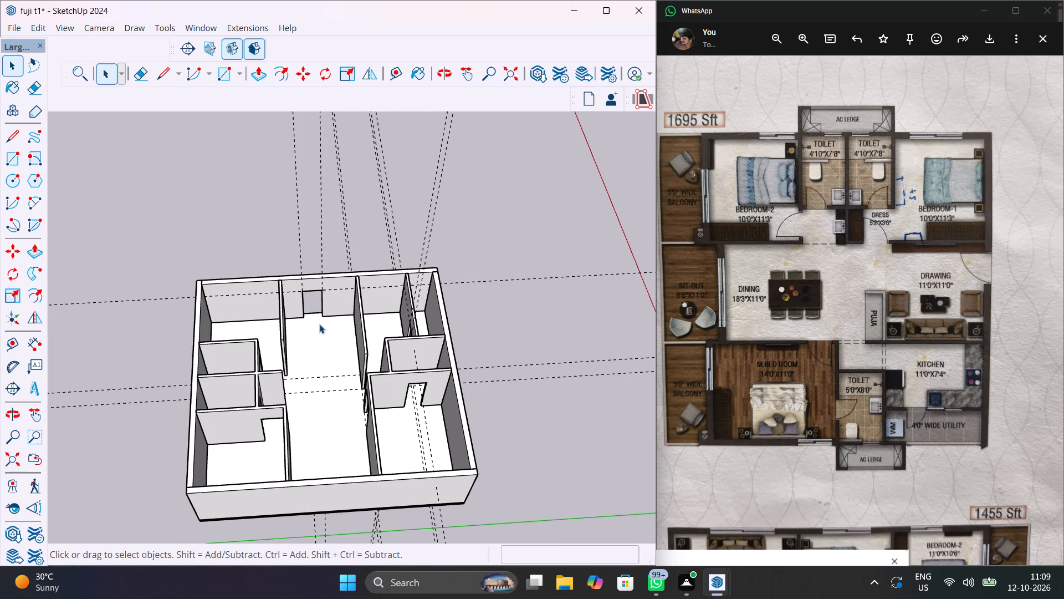
Delete all the construction guides from the model.
{"action": "scroll", "coordinate": [295, 282], "scroll_direction": "up", "scroll_amount": 10}
{"action": "scroll", "coordinate": [370, 386], "scroll_direction": "down", "scroll_amount": 1}
{"action": "middle_click_drag", "start_coordinate": [370, 380], "coordinate": [66, 328]}
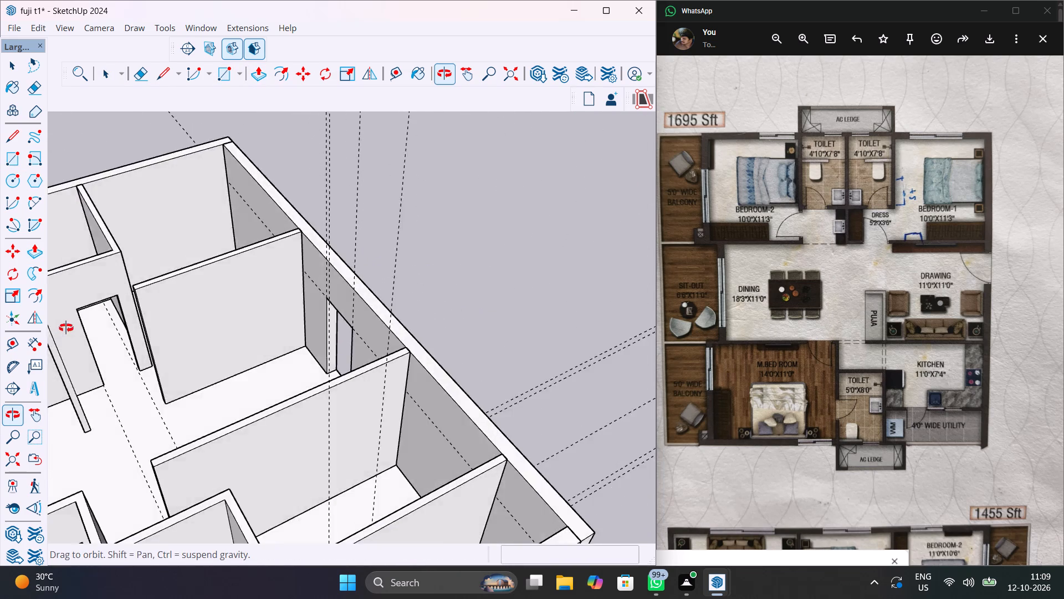
{"action": "middle_click_drag", "start_coordinate": [66, 328], "coordinate": [228, 342]}
{"action": "scroll", "coordinate": [298, 366], "scroll_direction": "down", "scroll_amount": 10}
{"action": "middle_click_drag", "start_coordinate": [387, 387], "coordinate": [190, 404]}
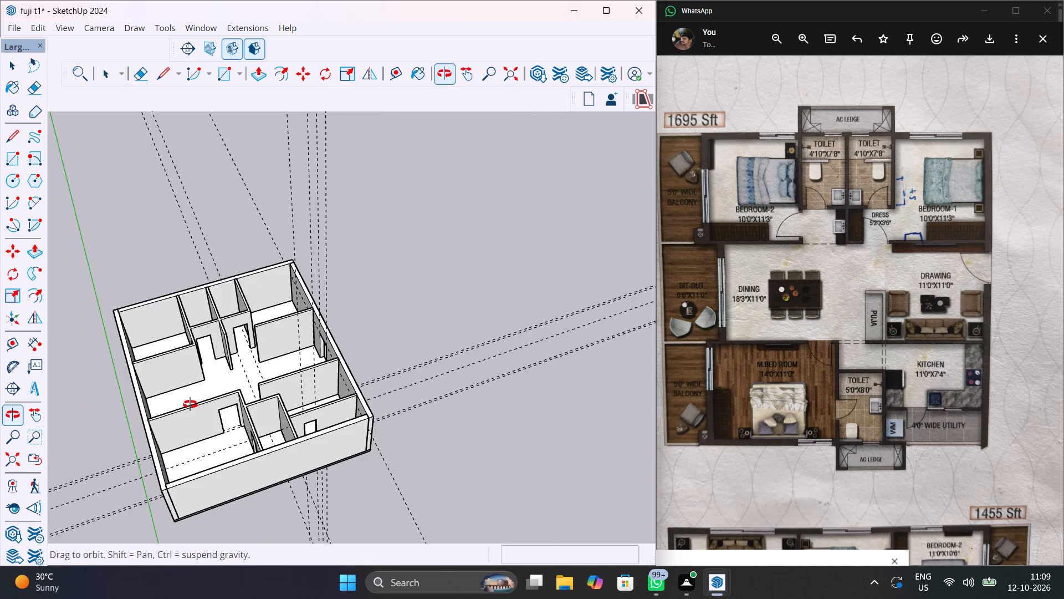
{"action": "middle_click_drag", "start_coordinate": [190, 404], "coordinate": [236, 434]}
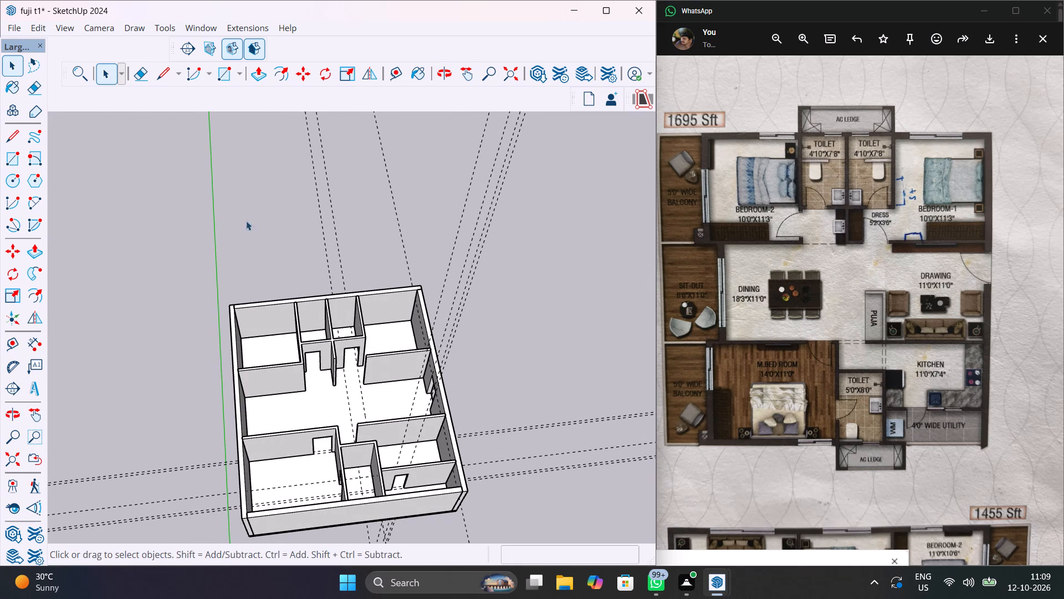
{"action": "left_click", "coordinate": [38, 29]}
{"action": "left_click", "coordinate": [95, 170]}
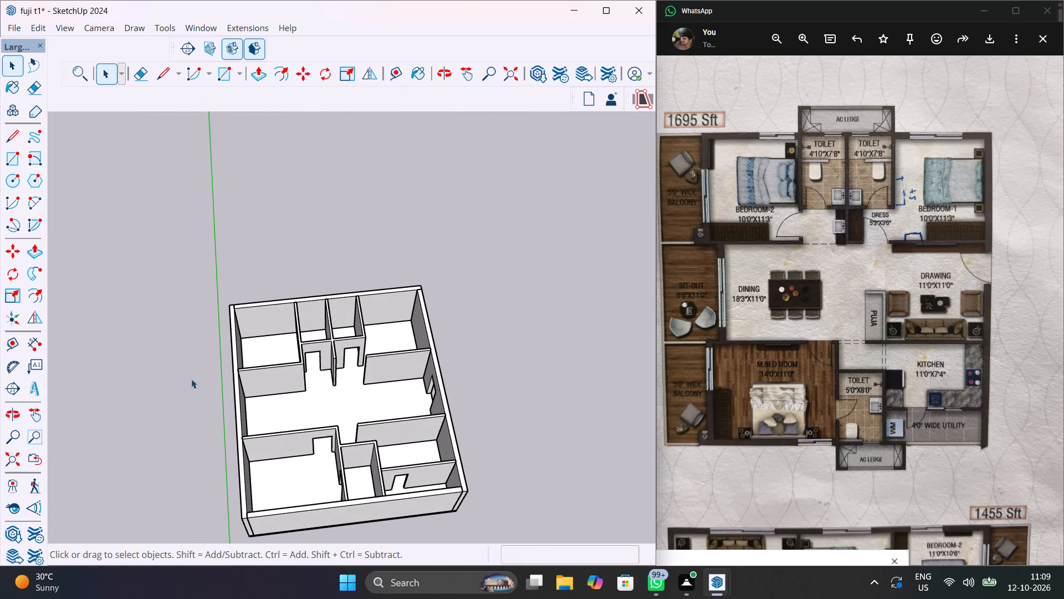
Push/Pull the floor slab's edge face on the balcony side outward 5' beyond the outer wall.
{"action": "scroll", "coordinate": [219, 383], "scroll_direction": "up", "scroll_amount": 4}
{"action": "middle_click_drag", "start_coordinate": [408, 432], "coordinate": [160, 285]}
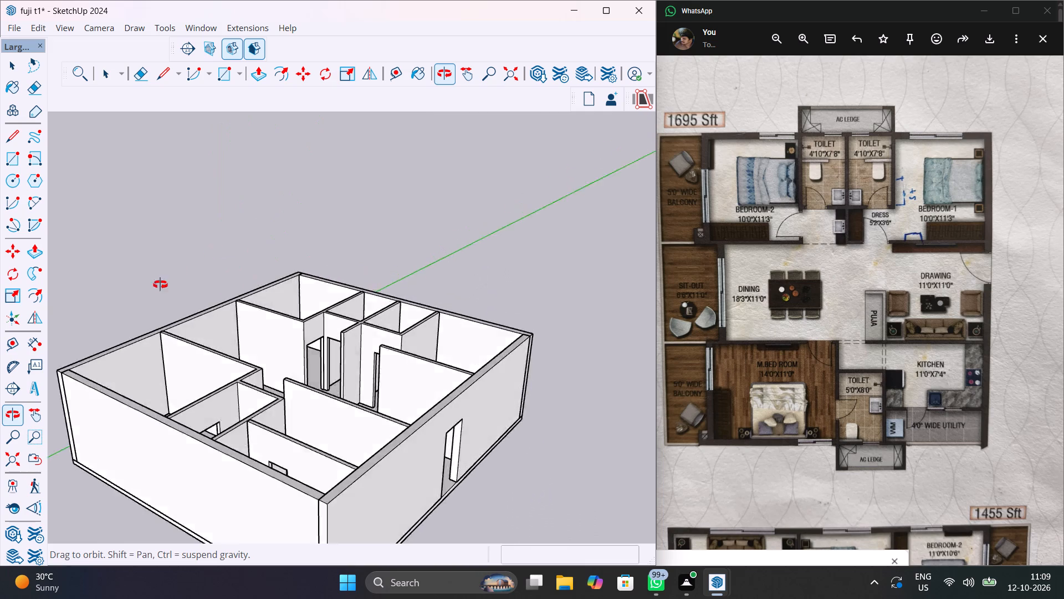
{"action": "middle_click_drag", "start_coordinate": [160, 285], "coordinate": [202, 238]}
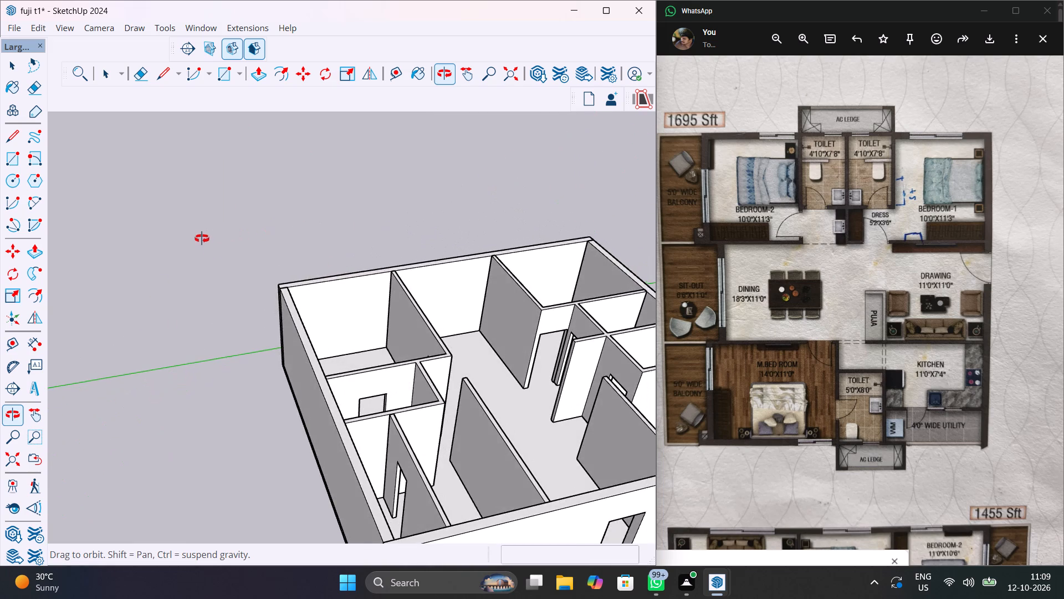
{"action": "middle_click_drag", "start_coordinate": [202, 238], "coordinate": [319, 433]}
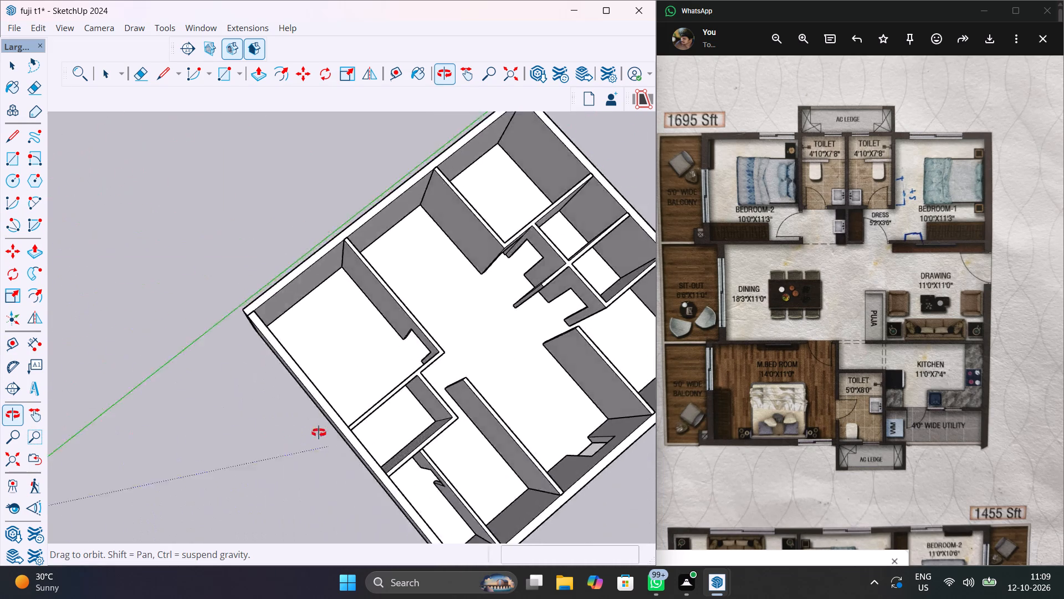
{"action": "middle_click_drag", "start_coordinate": [319, 433], "coordinate": [623, 317]}
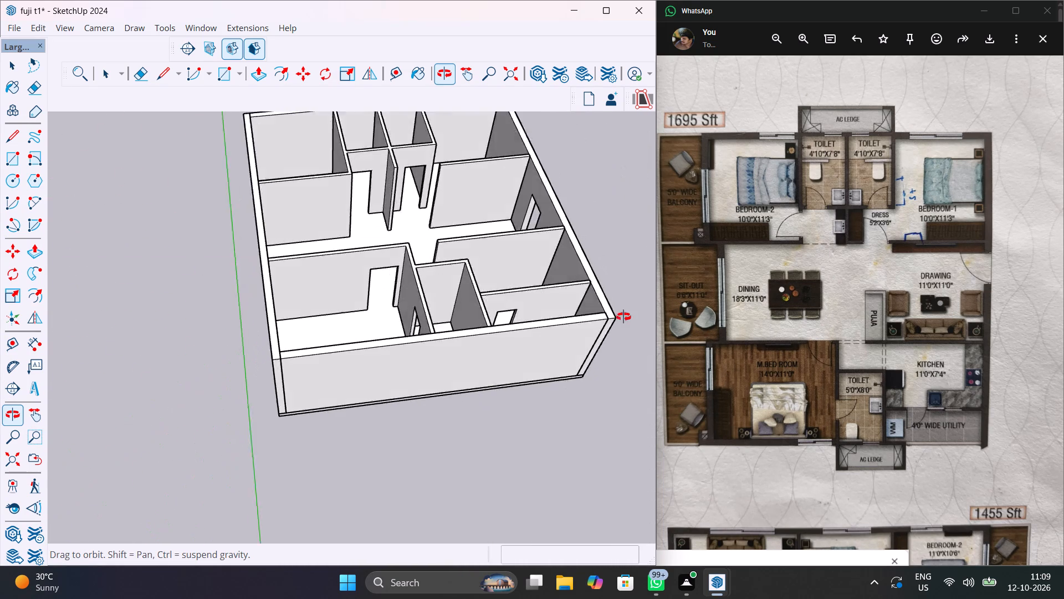
{"action": "middle_click_drag", "start_coordinate": [623, 317], "coordinate": [624, 317]}
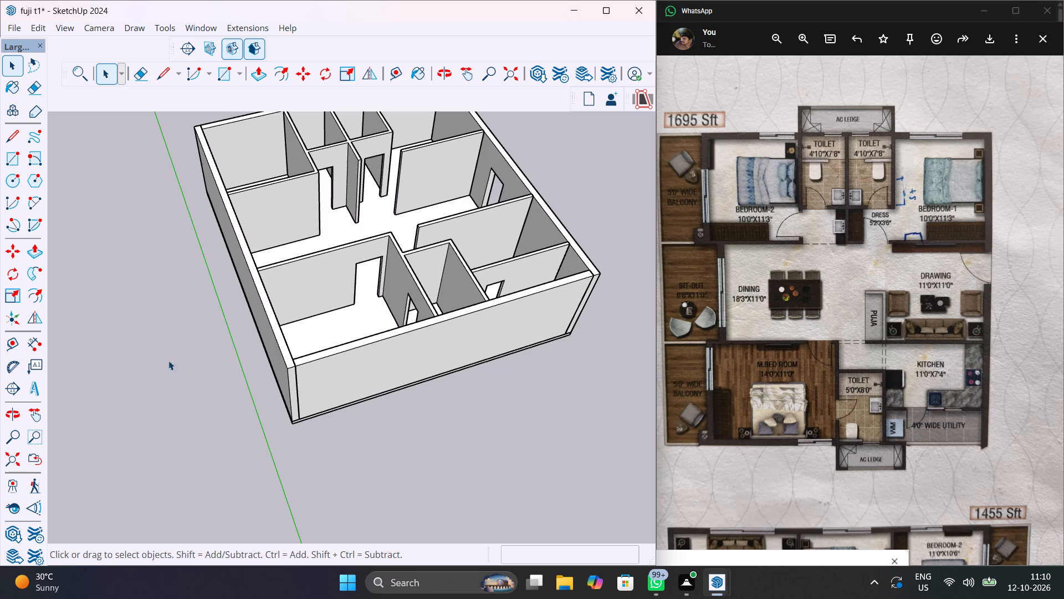
{"action": "scroll", "coordinate": [229, 269], "scroll_direction": "up", "scroll_amount": 9}
{"action": "middle_click_drag", "start_coordinate": [320, 383], "coordinate": [567, 232]}
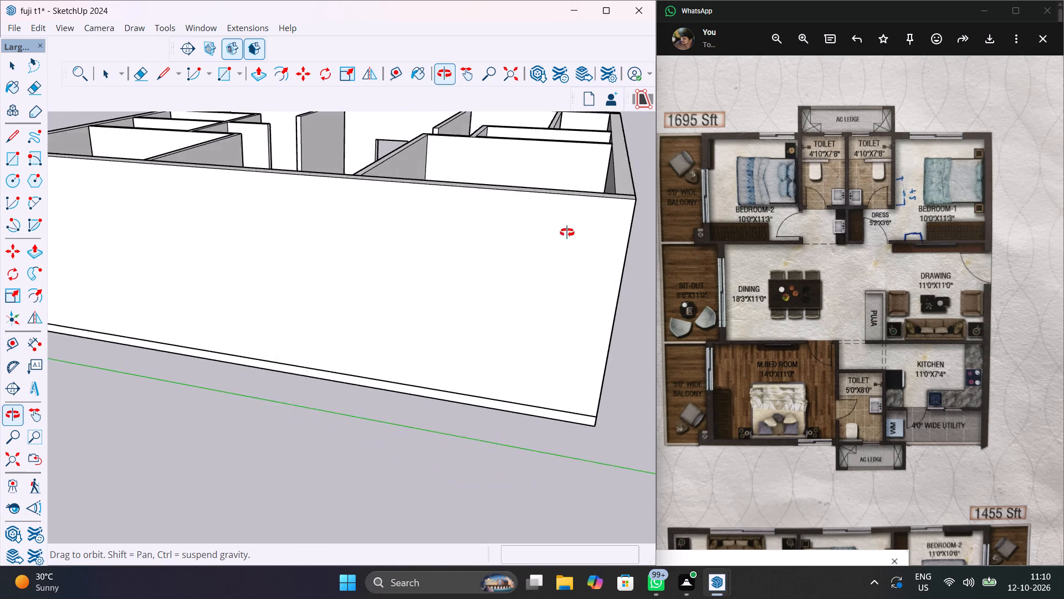
{"action": "middle_click_drag", "start_coordinate": [567, 232], "coordinate": [574, 230]}
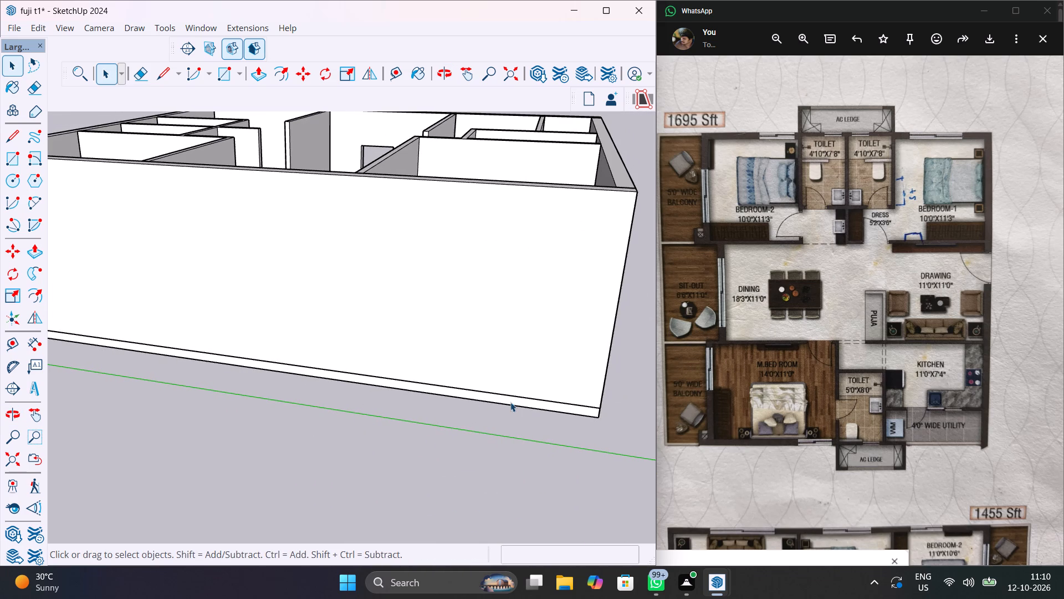
{"action": "scroll", "coordinate": [510, 402], "scroll_direction": "up", "scroll_amount": 5}
{"action": "left_click", "coordinate": [510, 402]}
{"action": "double_click", "coordinate": [510, 402]}
{"action": "left_click", "coordinate": [511, 402]}
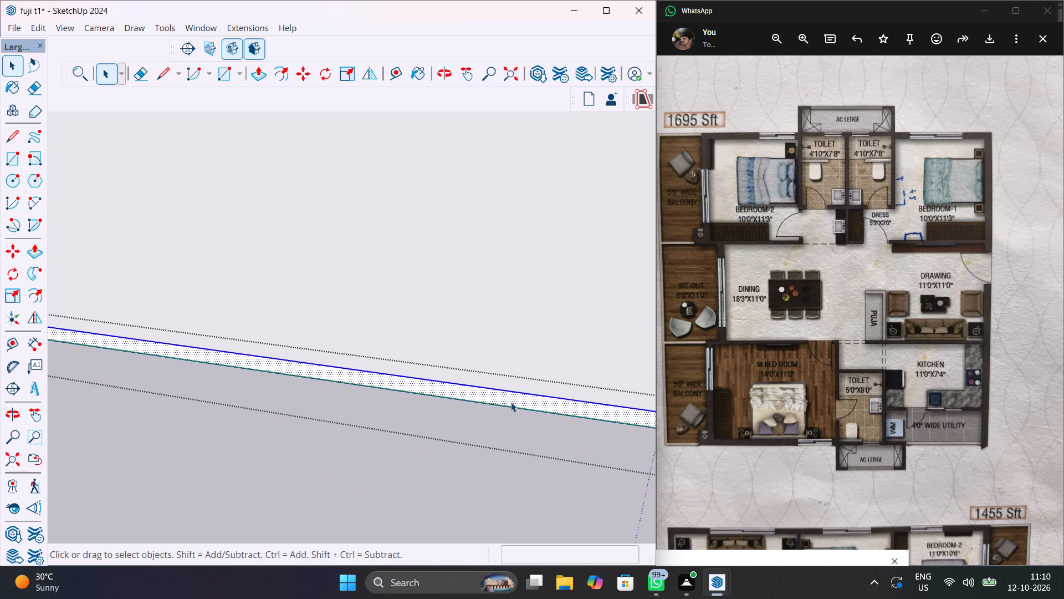
{"action": "key", "text": "p"}
{"action": "left_click", "coordinate": [511, 402]}
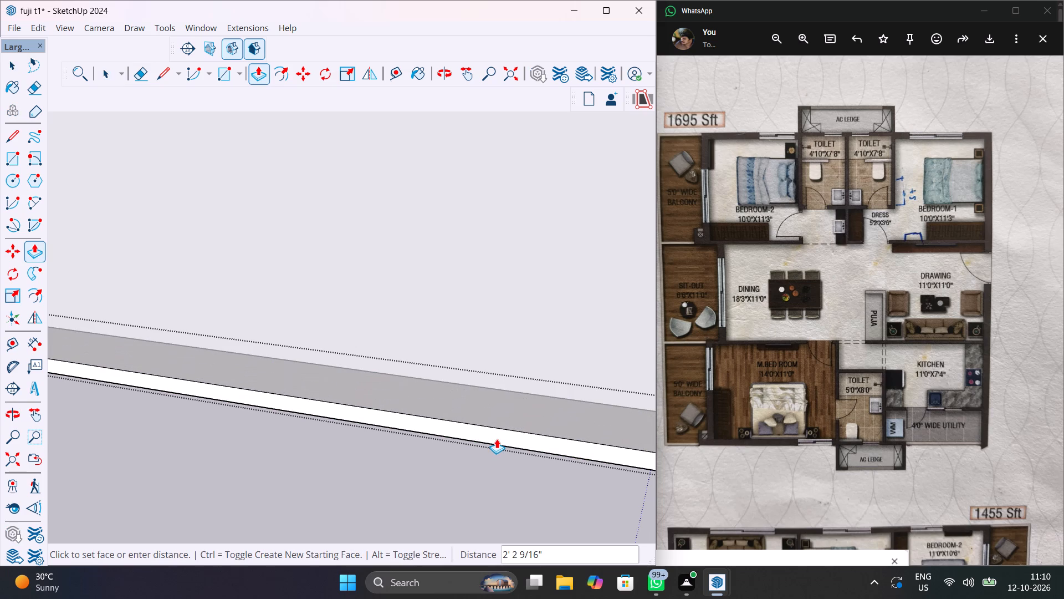
{"action": "type", "text": "5'"}
{"action": "key", "text": "Return"}
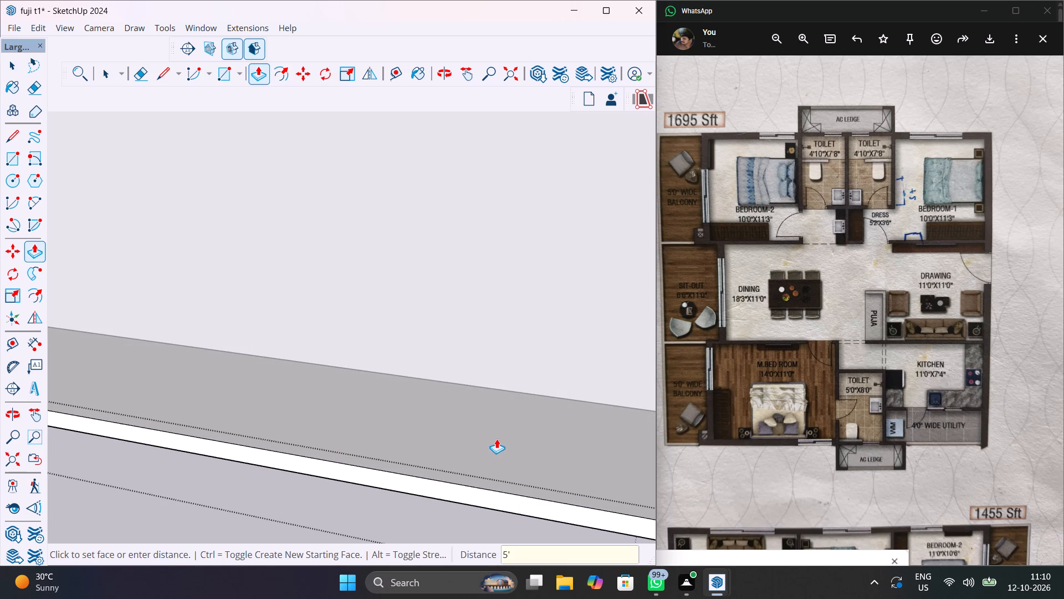
{"action": "key", "text": "space"}
{"action": "scroll", "coordinate": [500, 440], "scroll_direction": "down", "scroll_amount": 9}
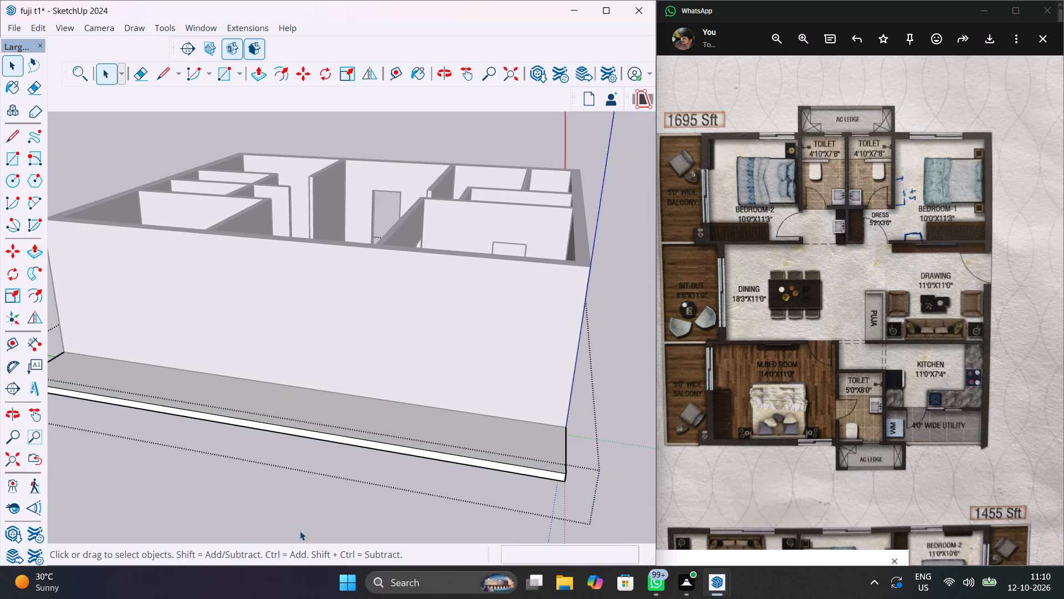
{"action": "left_click", "coordinate": [300, 530]}
{"action": "left_click", "coordinate": [315, 510]}
Place a guide 5' from the outer wall's base, along the outer edge of the extended balcony floor.
{"action": "middle_click_drag", "start_coordinate": [546, 504], "coordinate": [446, 572]}
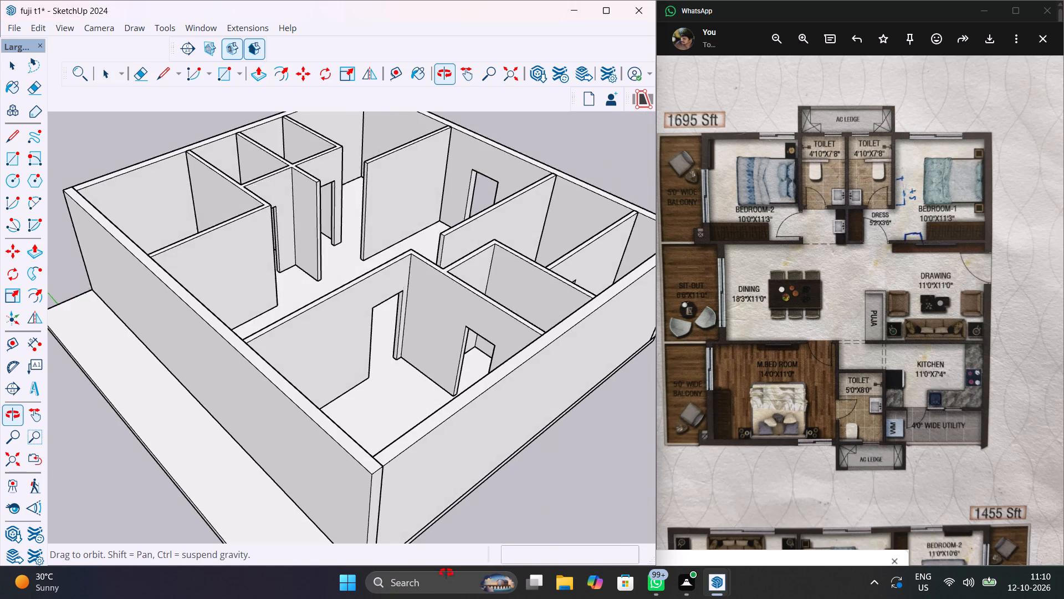
{"action": "middle_click_drag", "start_coordinate": [446, 572], "coordinate": [519, 527]}
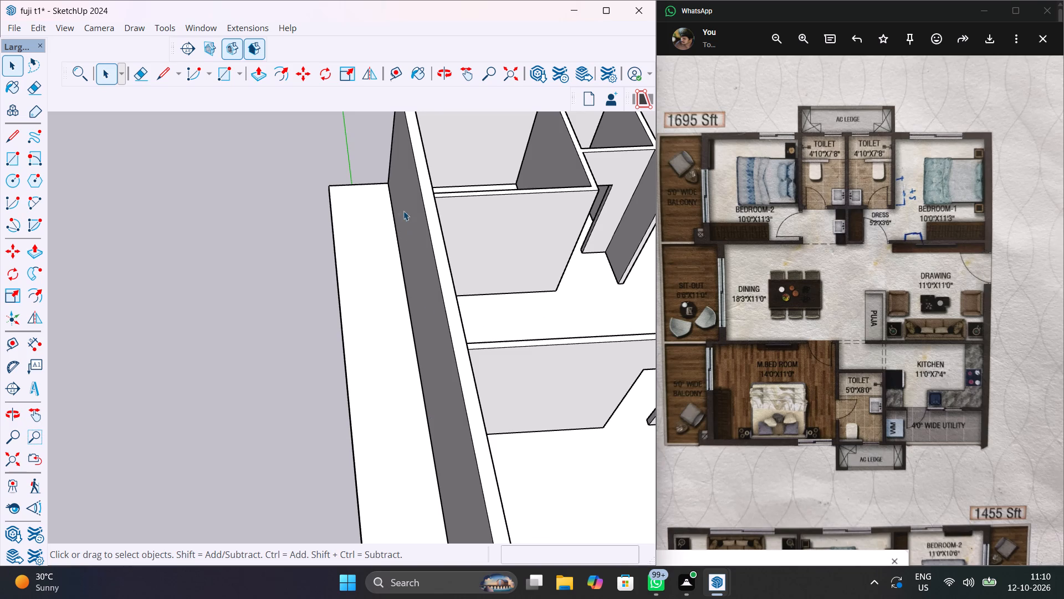
{"action": "scroll", "coordinate": [400, 204], "scroll_direction": "up", "scroll_amount": 5}
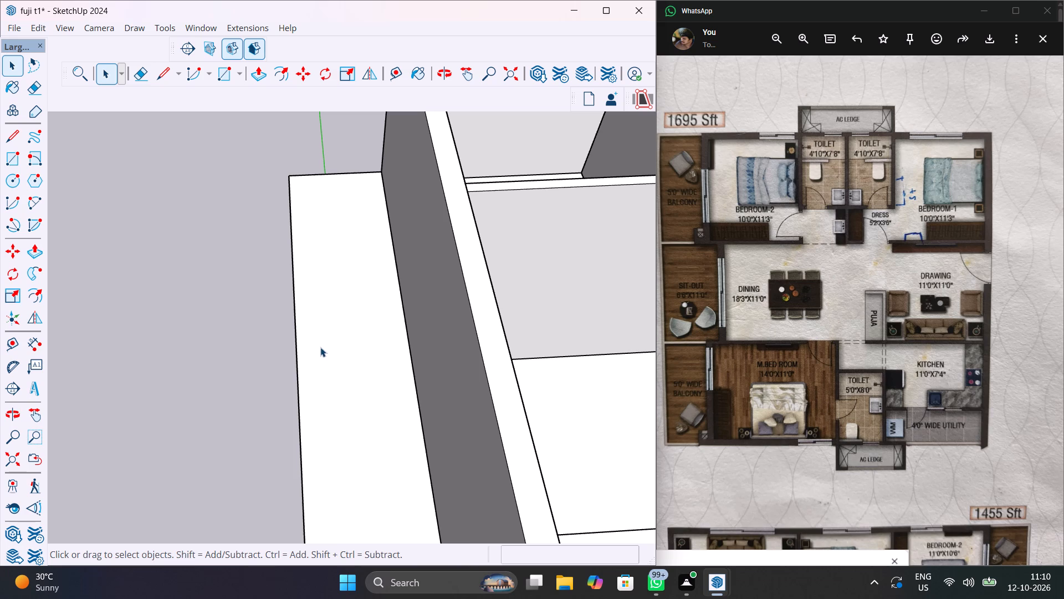
{"action": "key", "text": "t"}
{"action": "left_click", "coordinate": [404, 325]}
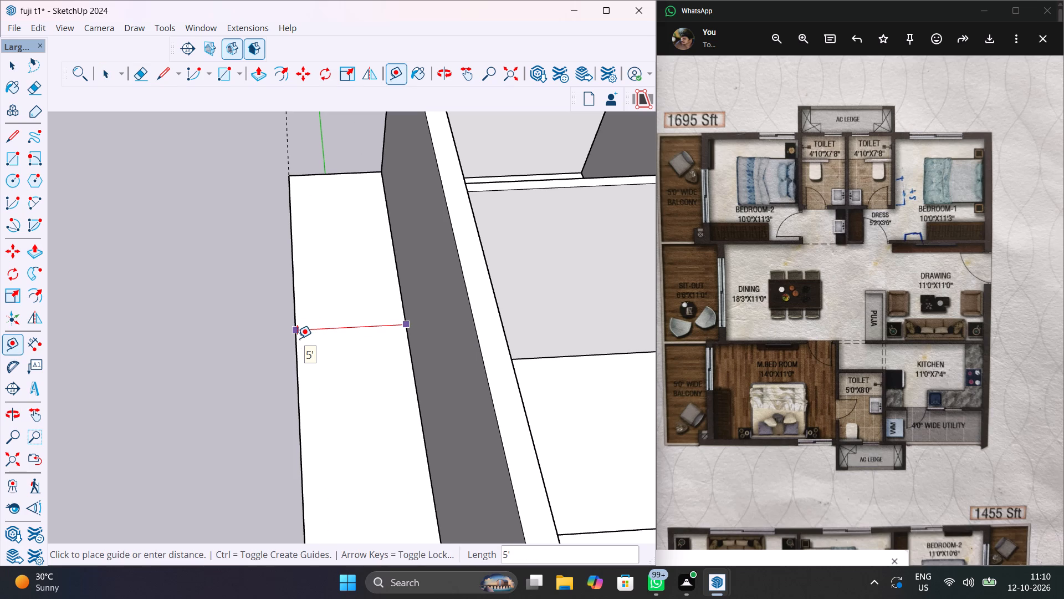
{"action": "left_click", "coordinate": [297, 338]}
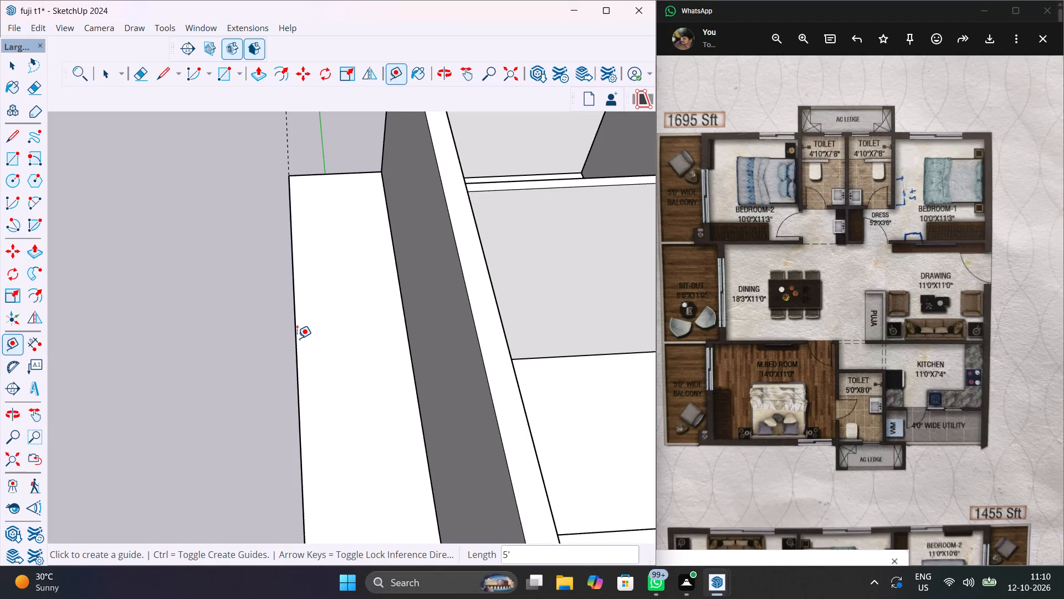
Push/Pull the balcony floor slab's outer edge face out another 4.5".
{"action": "scroll", "coordinate": [297, 338], "scroll_direction": "up", "scroll_amount": 5}
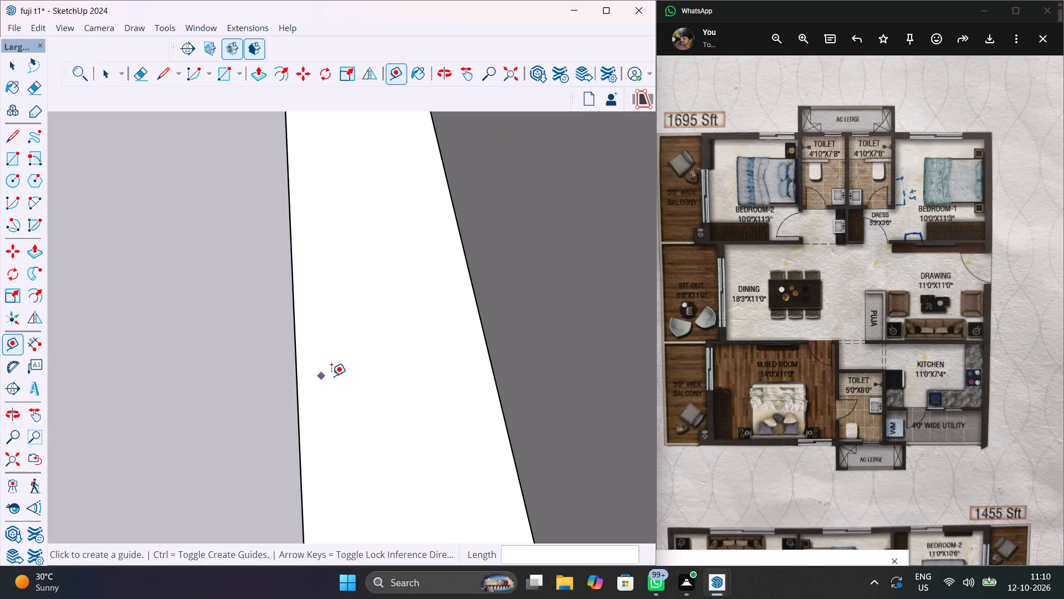
{"action": "middle_click_drag", "start_coordinate": [360, 370], "coordinate": [580, 277]}
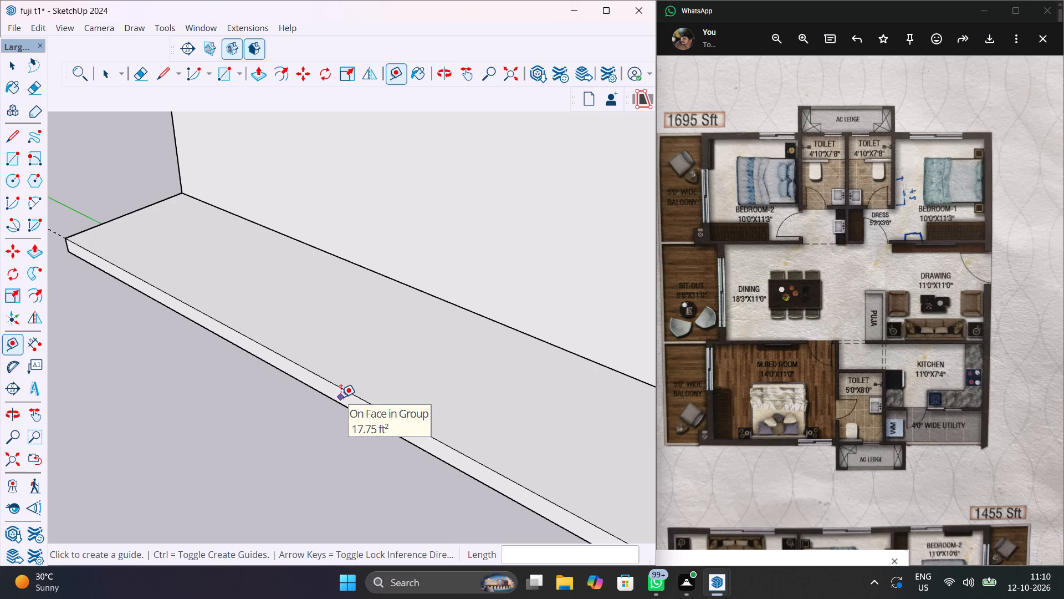
{"action": "key", "text": "space"}
{"action": "left_click", "coordinate": [341, 397]}
{"action": "double_click", "coordinate": [341, 397]}
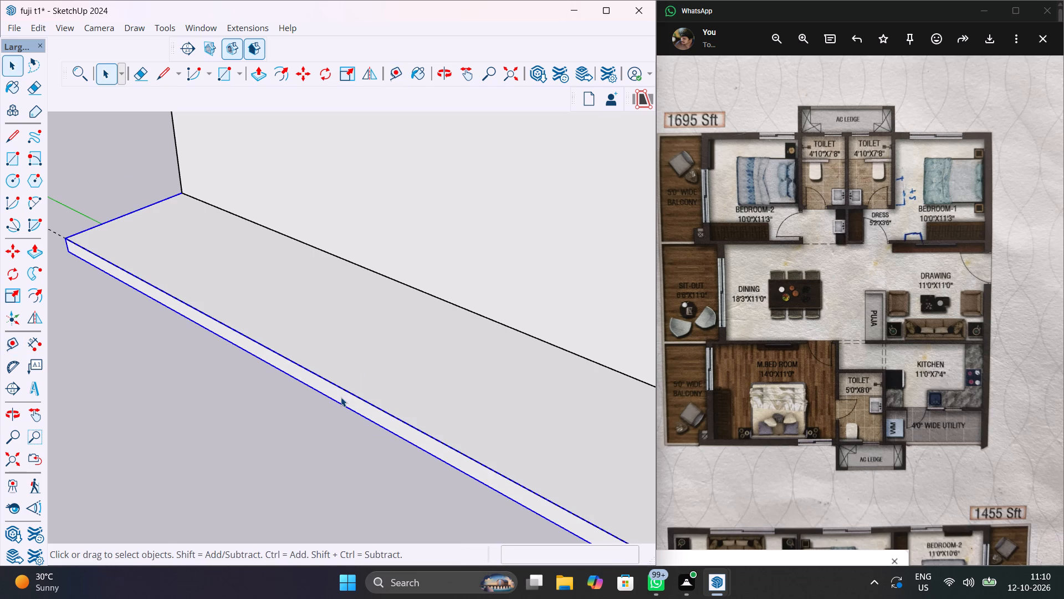
{"action": "left_click", "coordinate": [341, 397]}
{"action": "left_click", "coordinate": [341, 398]}
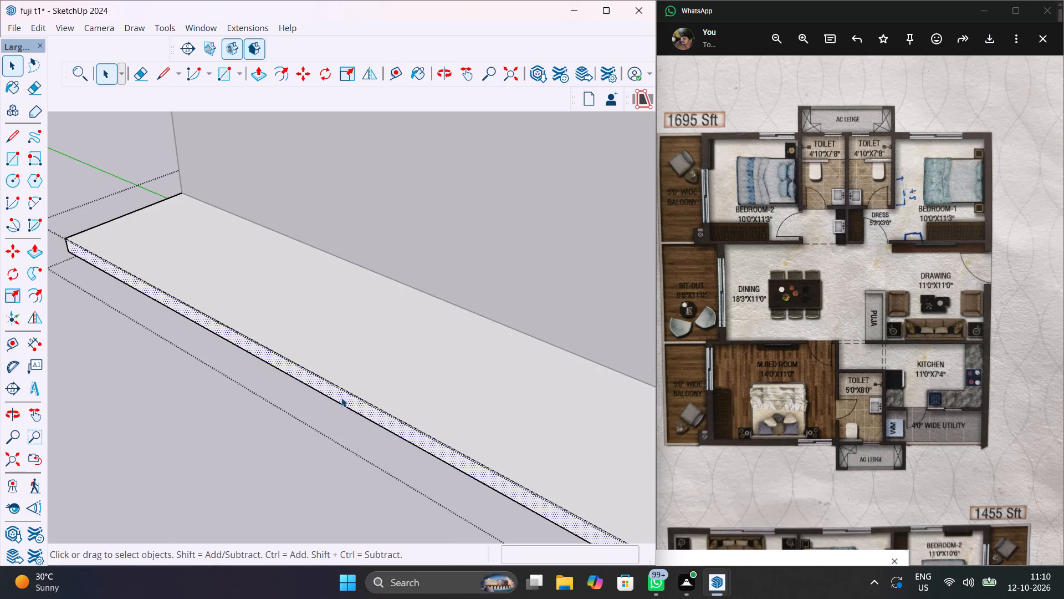
{"action": "key", "text": "p"}
{"action": "left_click", "coordinate": [341, 398]}
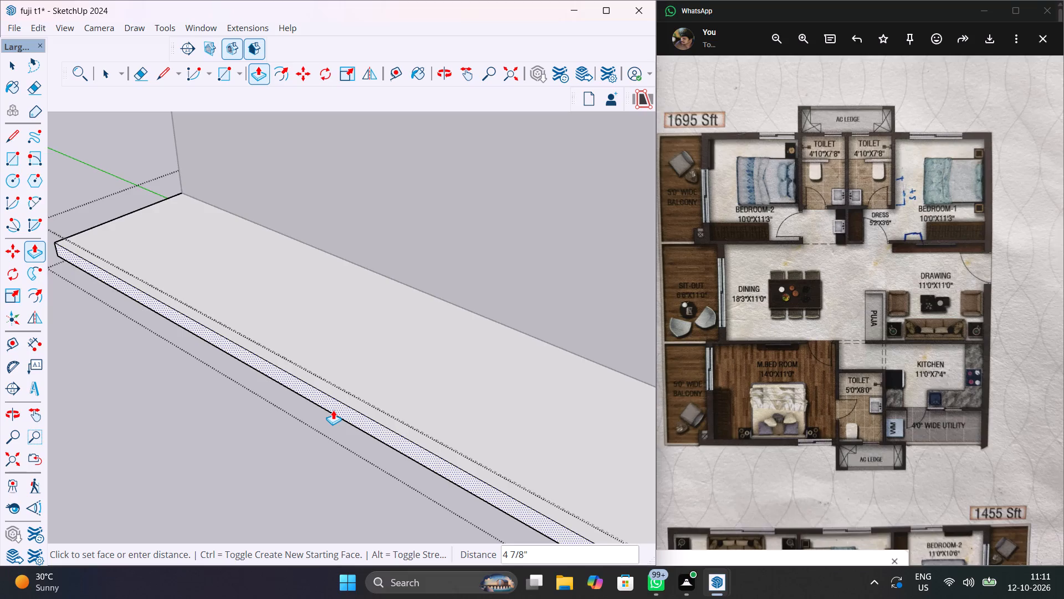
{"action": "type", "text": "4.5"}
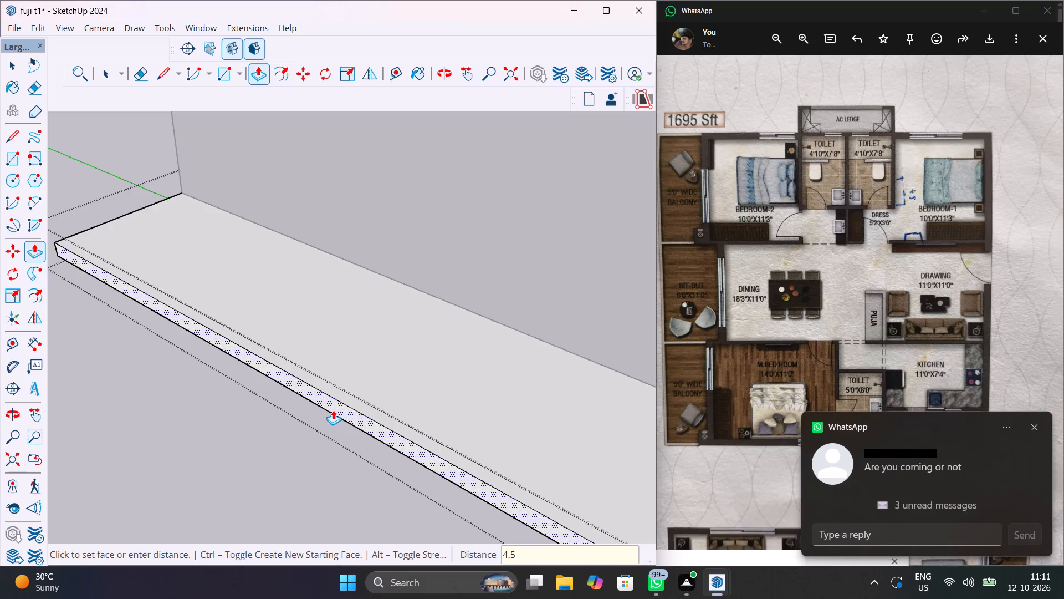
{"action": "key", "text": "shift+quotedbl"}
{"action": "key", "text": "Return"}
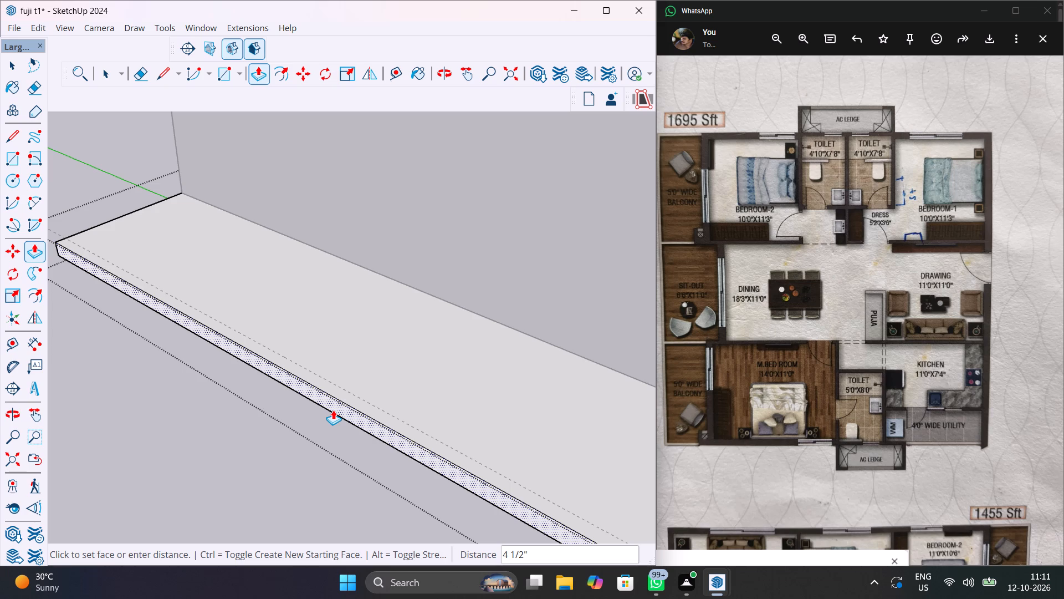
{"action": "key", "text": "space"}
{"action": "left_click", "coordinate": [268, 470]}
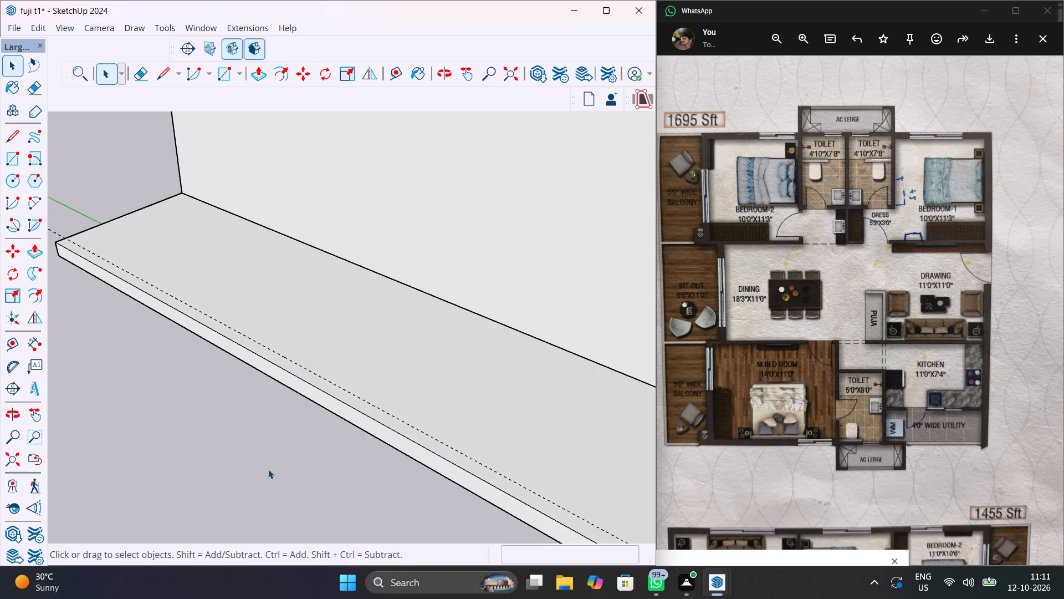
Place a guide 4.5" inward from the short end edge of the balcony floor on the Bedroom-2 side.
{"action": "scroll", "coordinate": [309, 420], "scroll_direction": "up", "scroll_amount": 3}
{"action": "scroll", "coordinate": [412, 470], "scroll_direction": "up", "scroll_amount": 1}
{"action": "scroll", "coordinate": [412, 470], "scroll_direction": "down", "scroll_amount": 11}
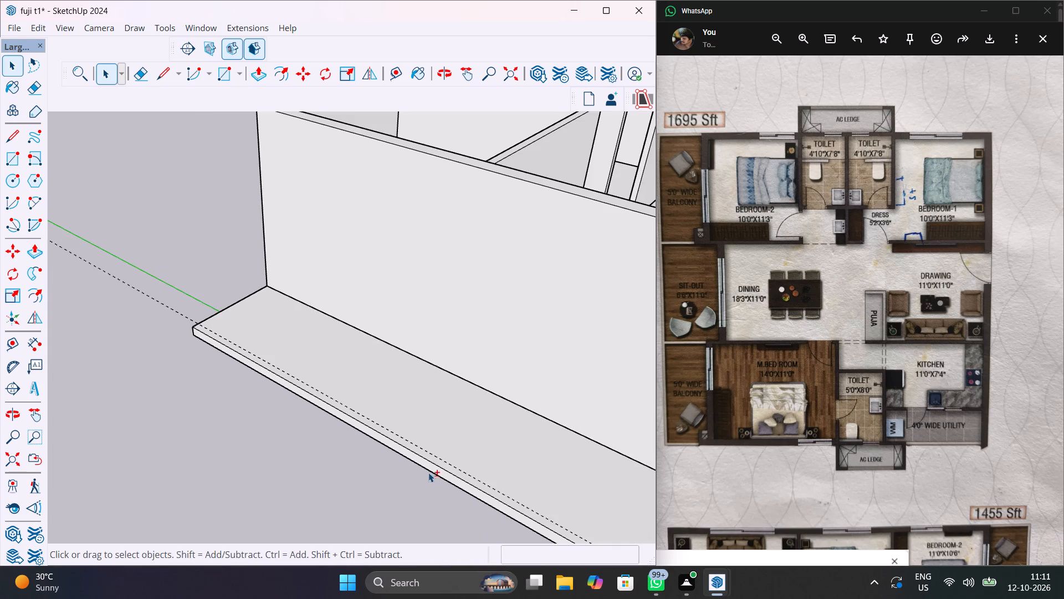
{"action": "middle_click_drag", "start_coordinate": [422, 470], "coordinate": [160, 407], "text": "shift"}
{"action": "scroll", "coordinate": [237, 393], "scroll_direction": "down", "scroll_amount": 7}
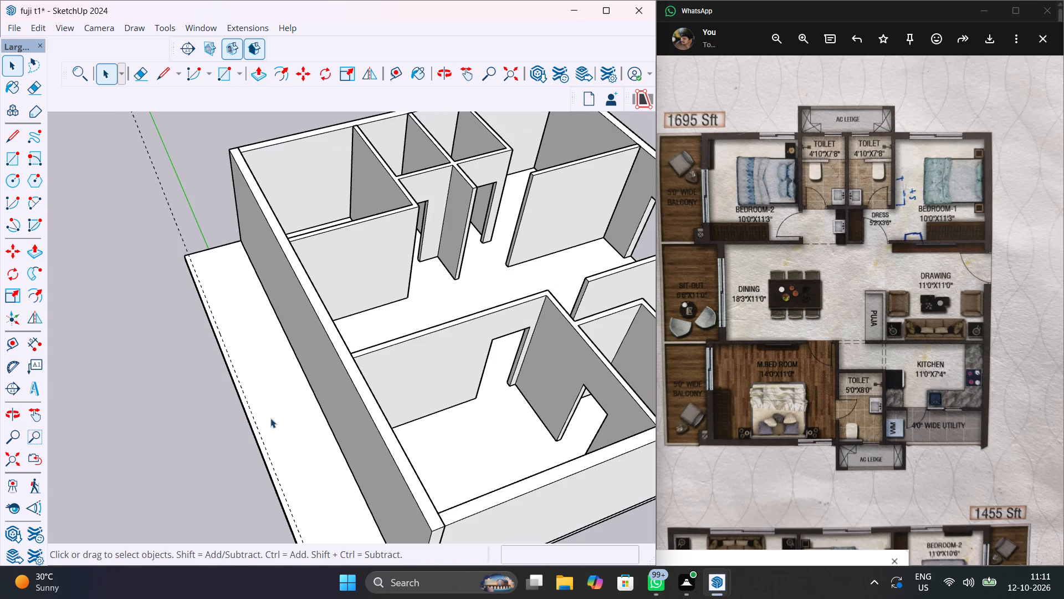
{"action": "middle_click_drag", "start_coordinate": [265, 417], "coordinate": [437, 409], "text": "shift"}
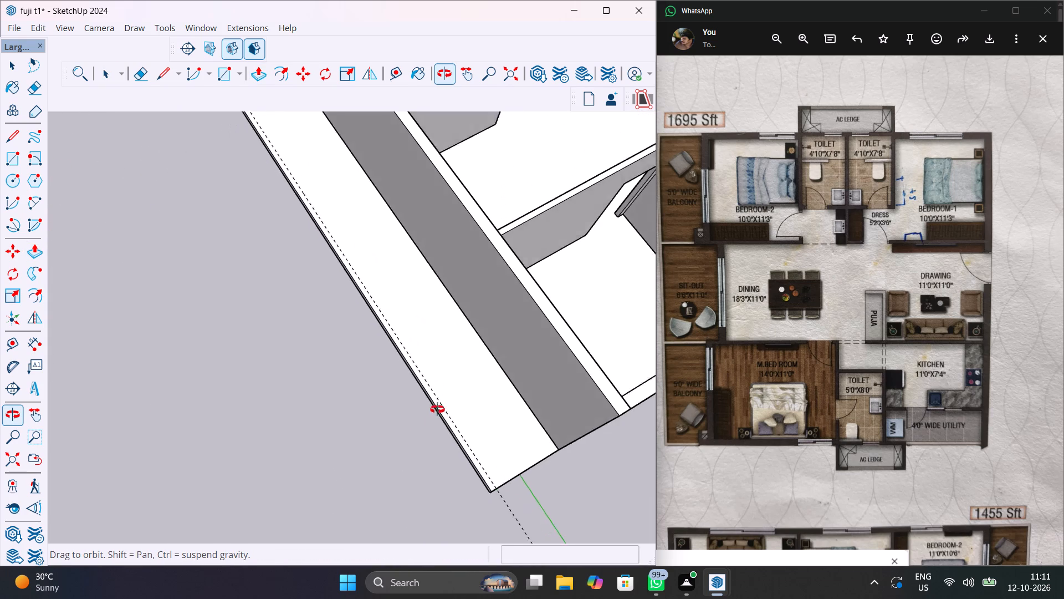
{"action": "middle_click_drag", "start_coordinate": [437, 409], "coordinate": [345, 244], "text": "shift"}
{"action": "scroll", "coordinate": [347, 244], "scroll_direction": "up", "scroll_amount": 6}
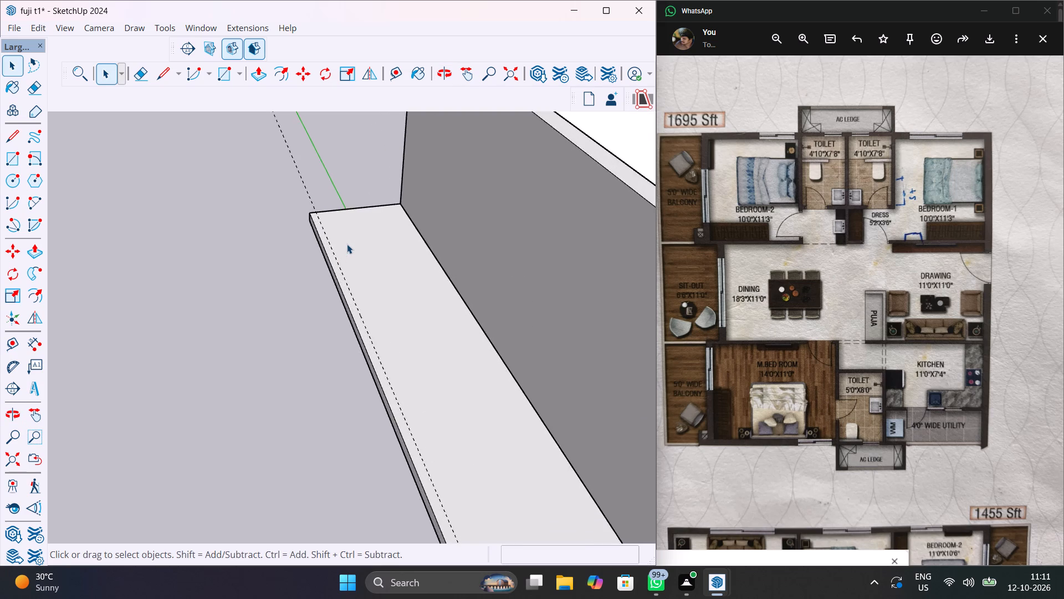
{"action": "scroll", "coordinate": [347, 244], "scroll_direction": "up", "scroll_amount": 5}
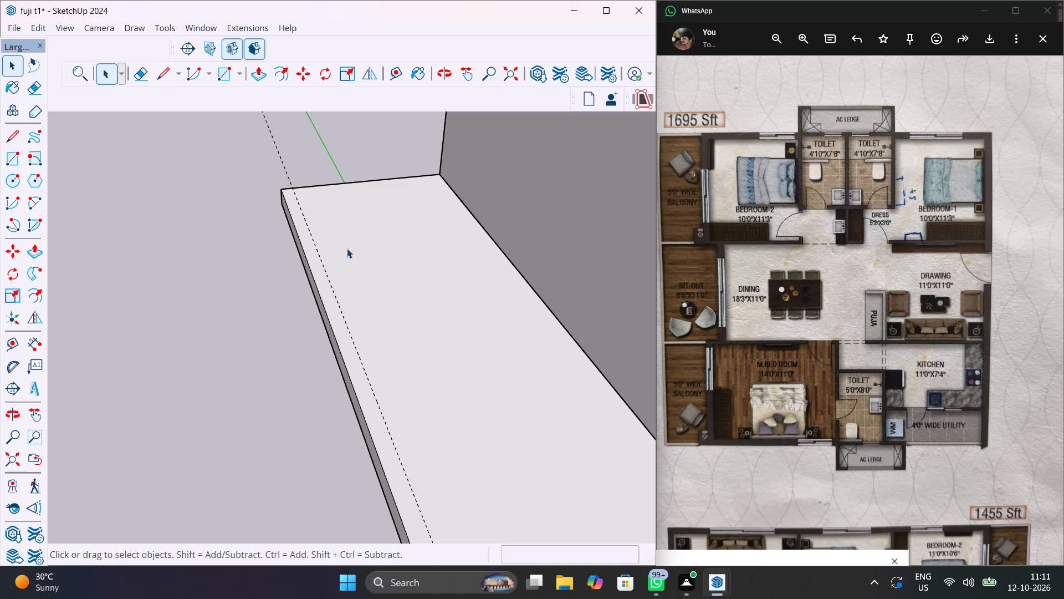
{"action": "key", "text": "t"}
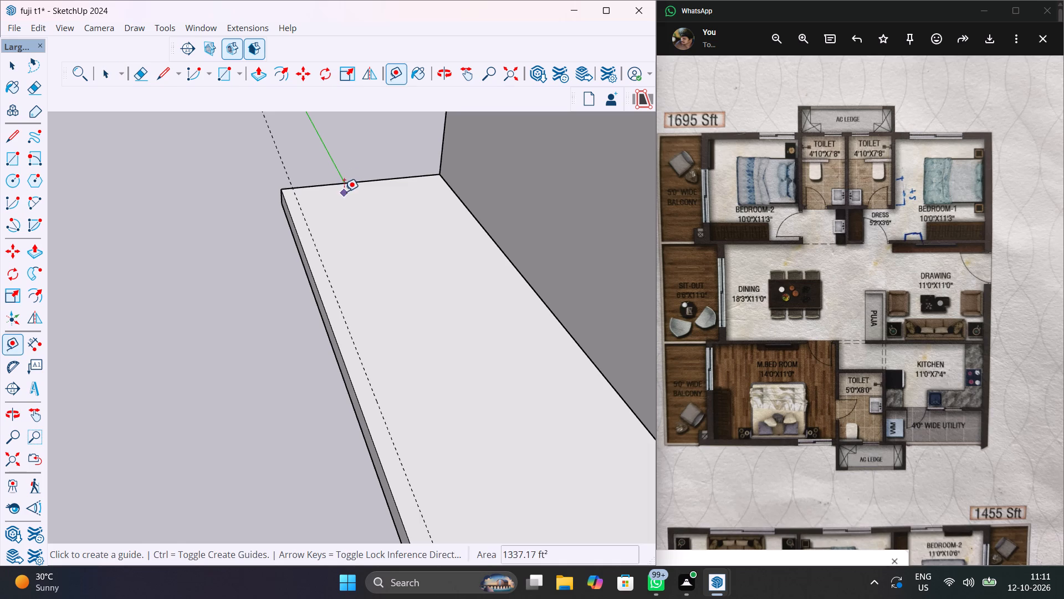
{"action": "left_click", "coordinate": [343, 183]}
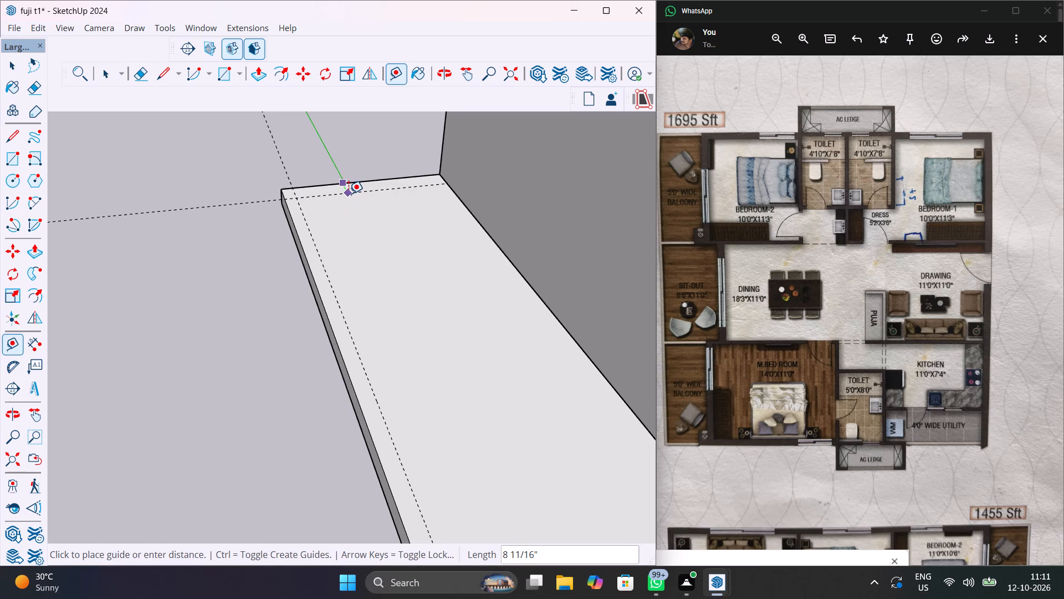
{"action": "type", "text": "4.5\""}
{"action": "key", "text": "Return"}
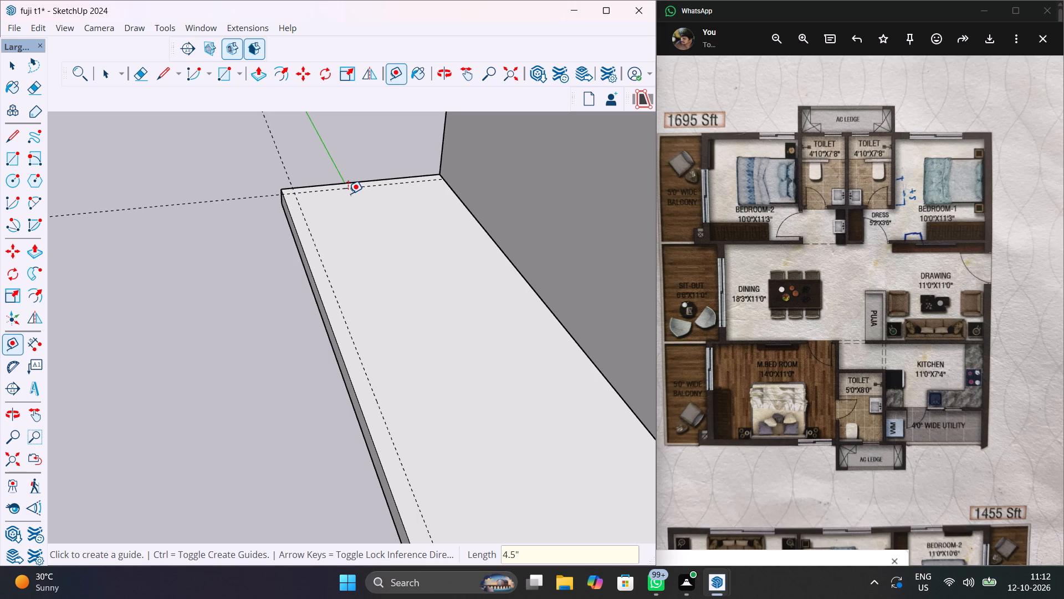
Place a guide 4.5" inward from the balcony floor's opposite short end edge, on the master bedroom side.
{"action": "scroll", "coordinate": [348, 194], "scroll_direction": "down", "scroll_amount": 17}
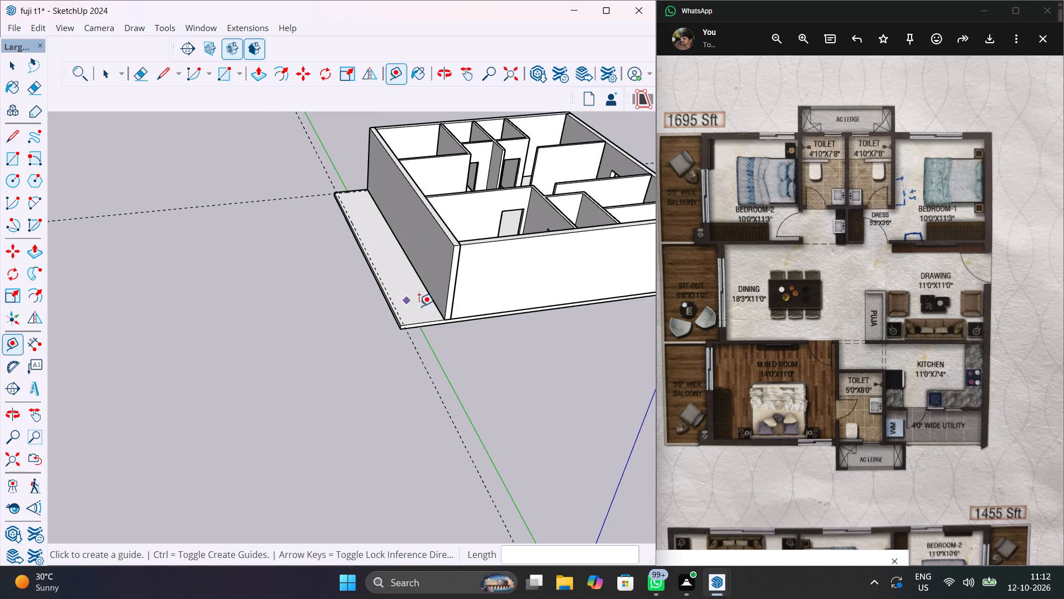
{"action": "scroll", "coordinate": [422, 320], "scroll_direction": "up", "scroll_amount": 16}
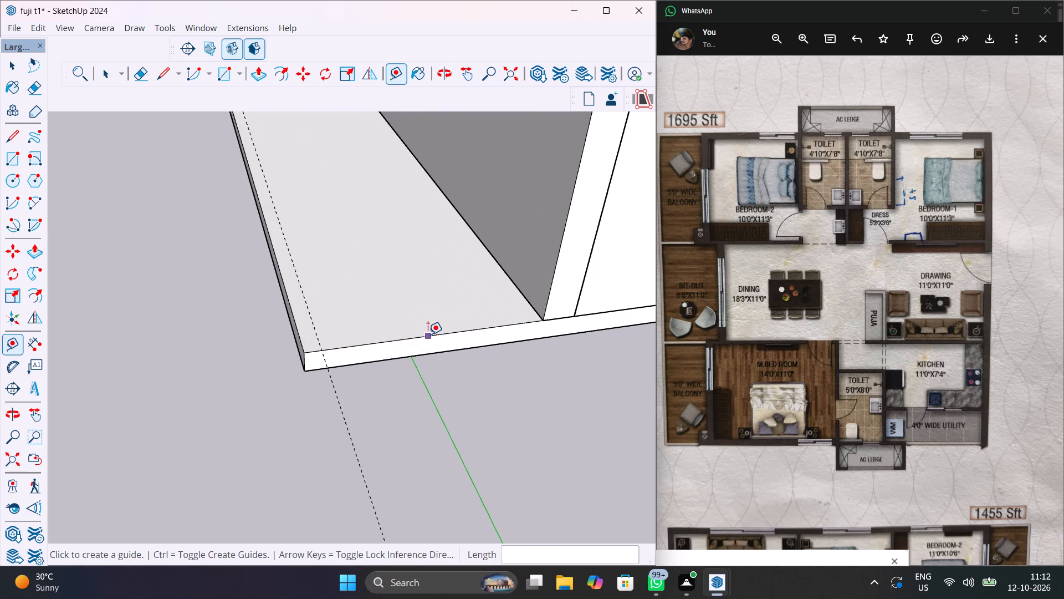
{"action": "left_click", "coordinate": [428, 334]}
{"action": "type", "text": "4.5\""}
{"action": "key", "text": "Return"}
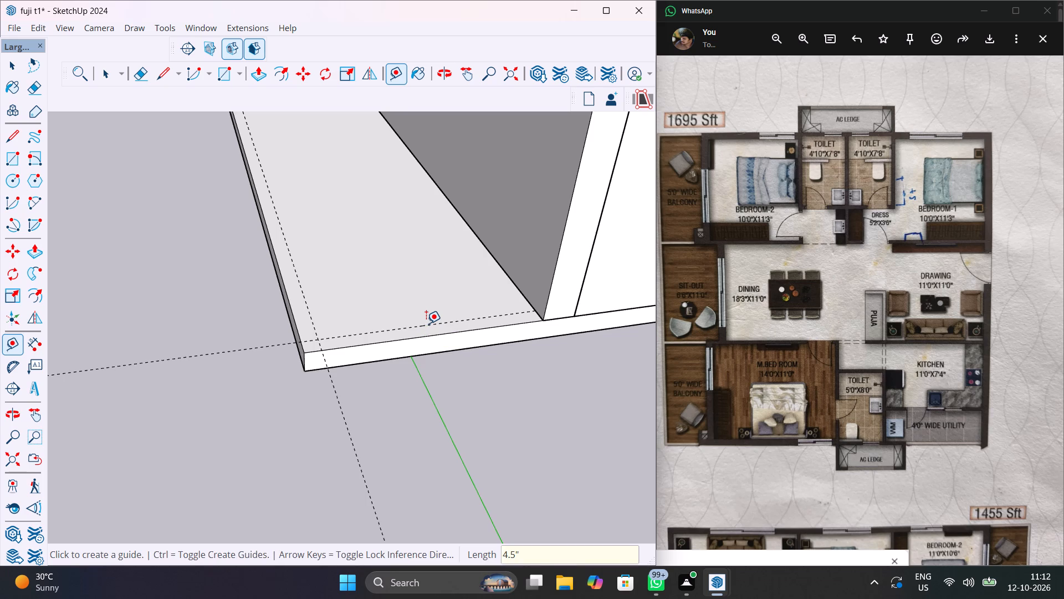
{"action": "key", "text": "space"}
{"action": "scroll", "coordinate": [425, 324], "scroll_direction": "down", "scroll_amount": 17}
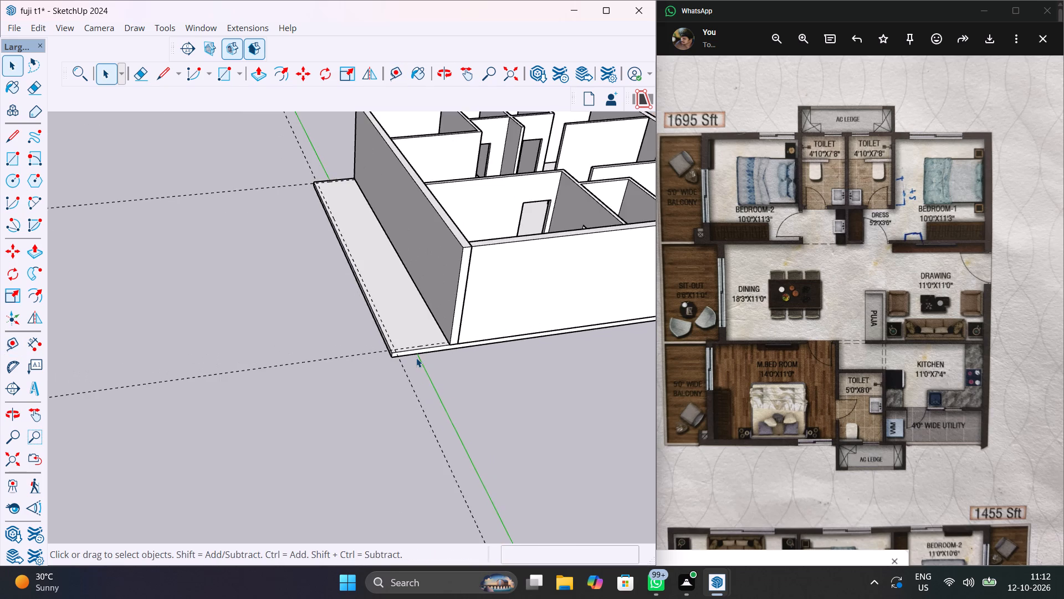
{"action": "scroll", "coordinate": [416, 358], "scroll_direction": "down", "scroll_amount": 3}
{"action": "scroll", "coordinate": [398, 255], "scroll_direction": "up", "scroll_amount": 5}
{"action": "middle_click_drag", "start_coordinate": [408, 334], "coordinate": [350, 414]}
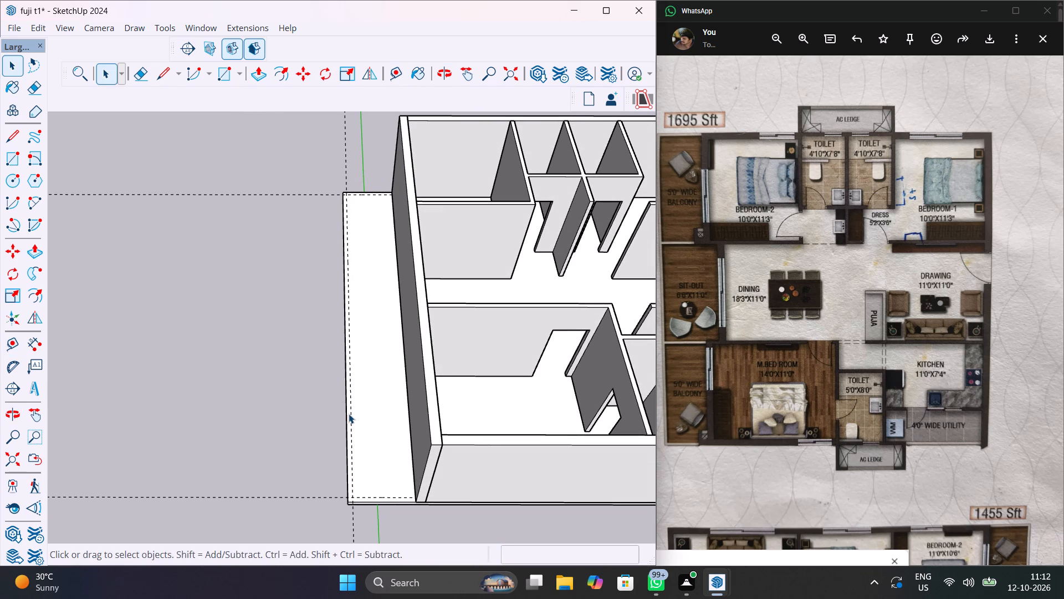
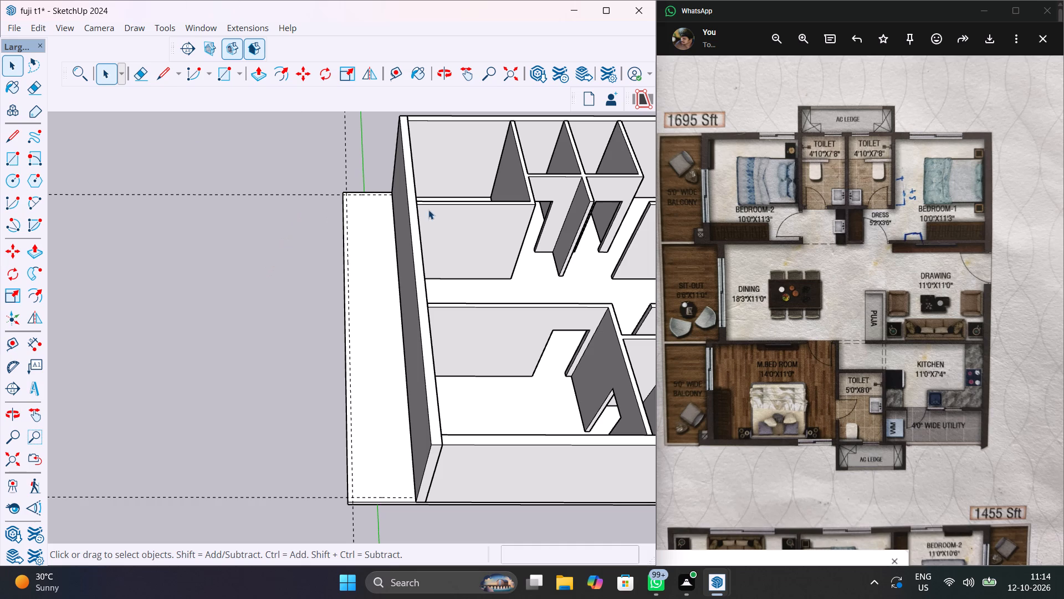
Draw a 4 1/2" by 35' 6" rectangle along the full outer edge of the balcony floor, between the edge and its parallel guide.
{"action": "scroll", "coordinate": [361, 202], "scroll_direction": "up", "scroll_amount": 8}
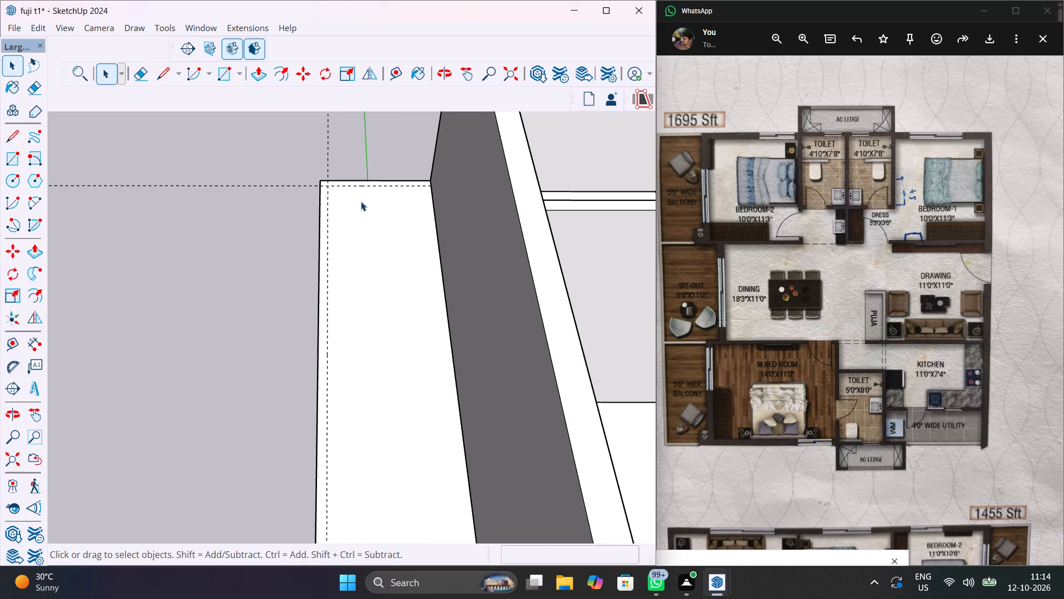
{"action": "key", "text": "r"}
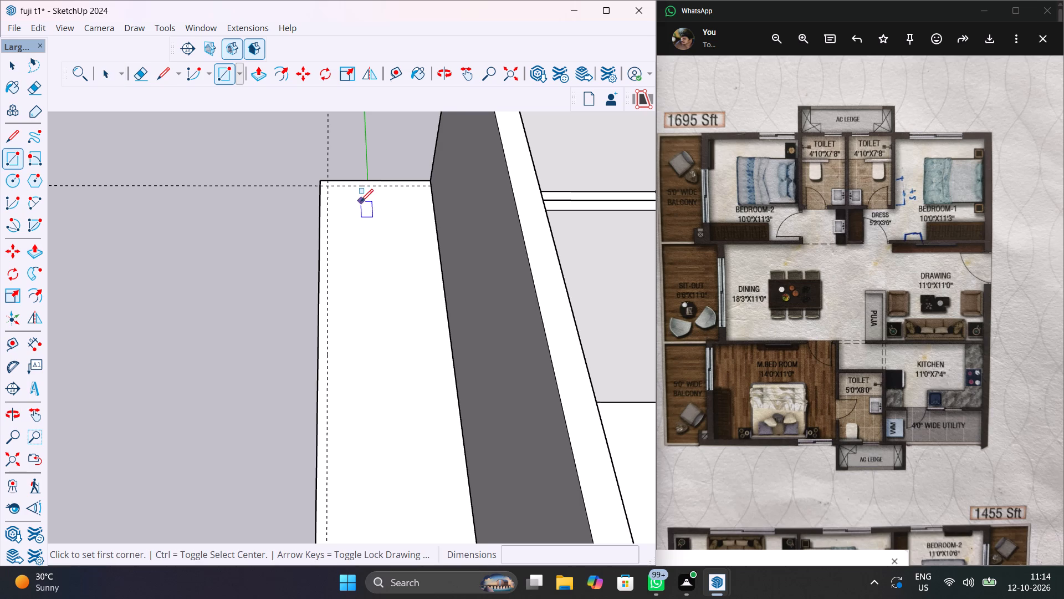
{"action": "left_click", "coordinate": [318, 182]}
{"action": "scroll", "coordinate": [331, 207], "scroll_direction": "down", "scroll_amount": 7}
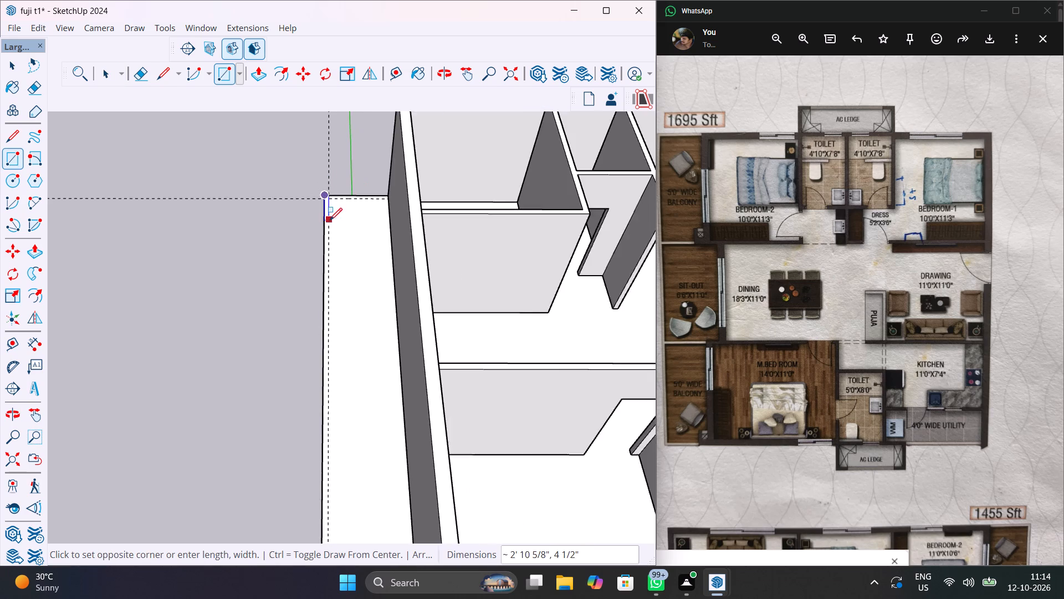
{"action": "scroll", "coordinate": [330, 220], "scroll_direction": "down", "scroll_amount": 5}
{"action": "scroll", "coordinate": [328, 445], "scroll_direction": "up", "scroll_amount": 11}
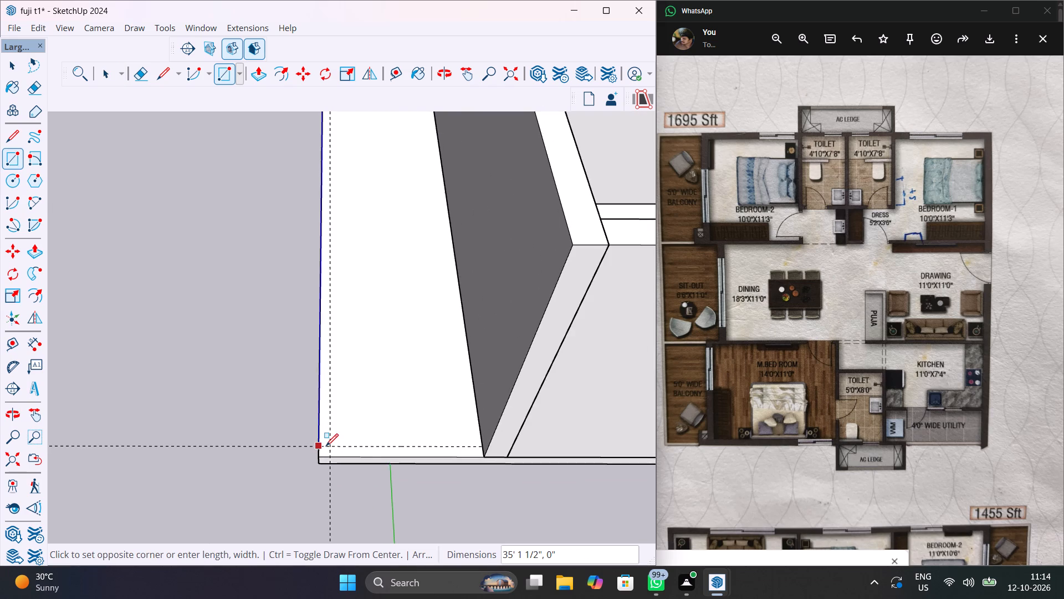
{"action": "left_click", "coordinate": [328, 455]}
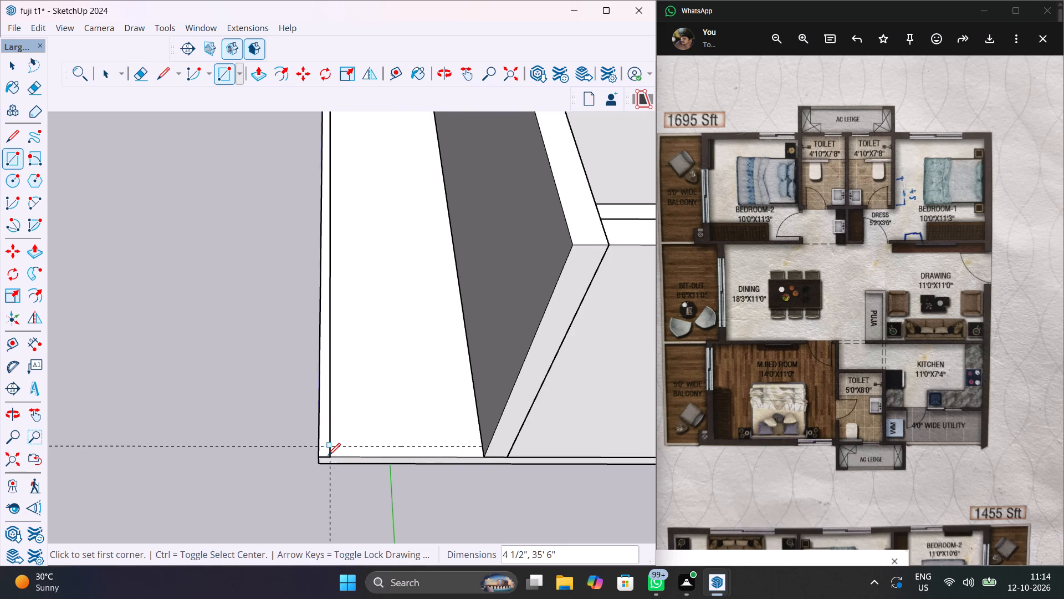
Draw a rectangle about 4' 10" by 4 1/2" along the balcony floor's short end on the master bedroom side, meeting the outer wall.
{"action": "left_click", "coordinate": [330, 458]}
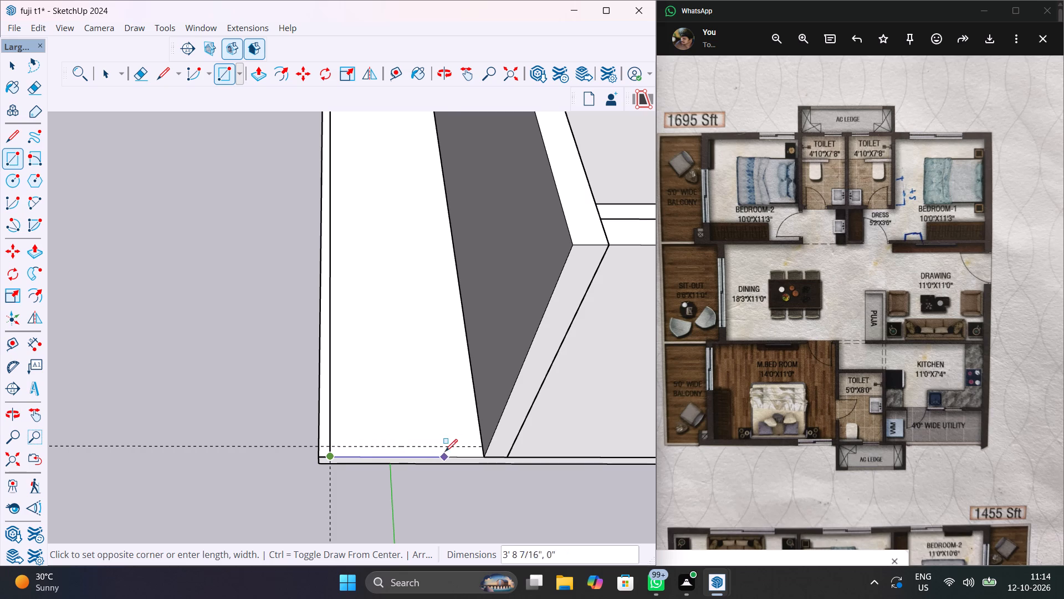
{"action": "left_click", "coordinate": [479, 445]}
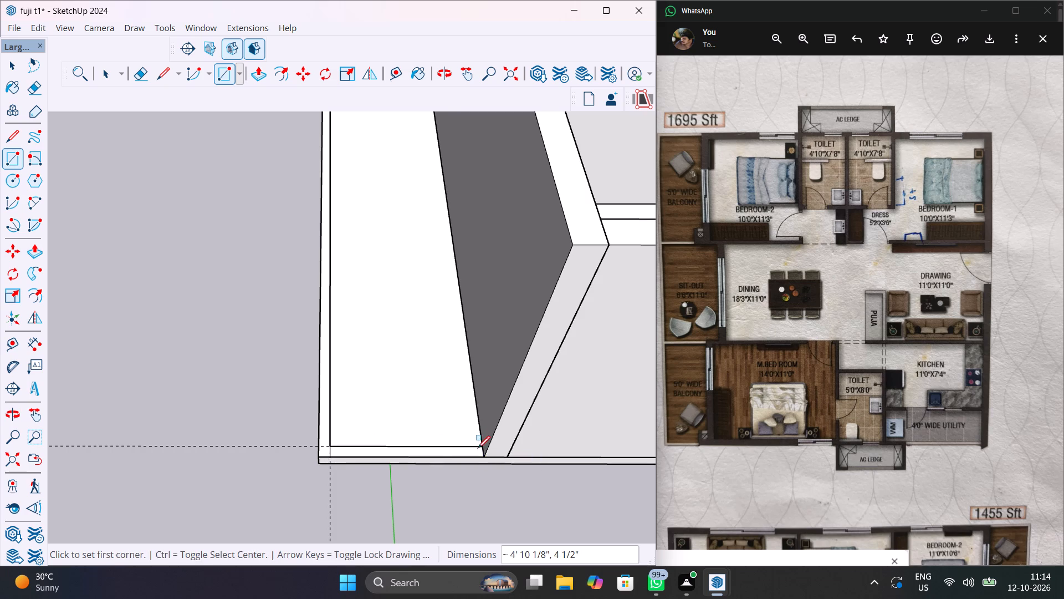
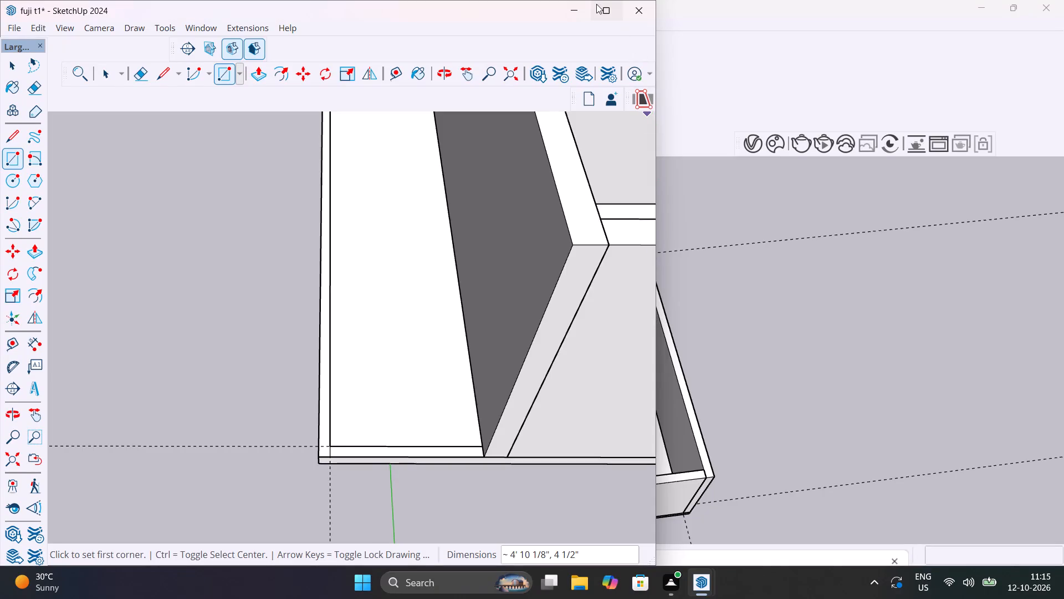
Maximize the modelling window so that it fills the whole screen.
{"action": "left_click", "coordinate": [610, 11]}
{"action": "scroll", "coordinate": [631, 309], "scroll_direction": "down", "scroll_amount": 14}
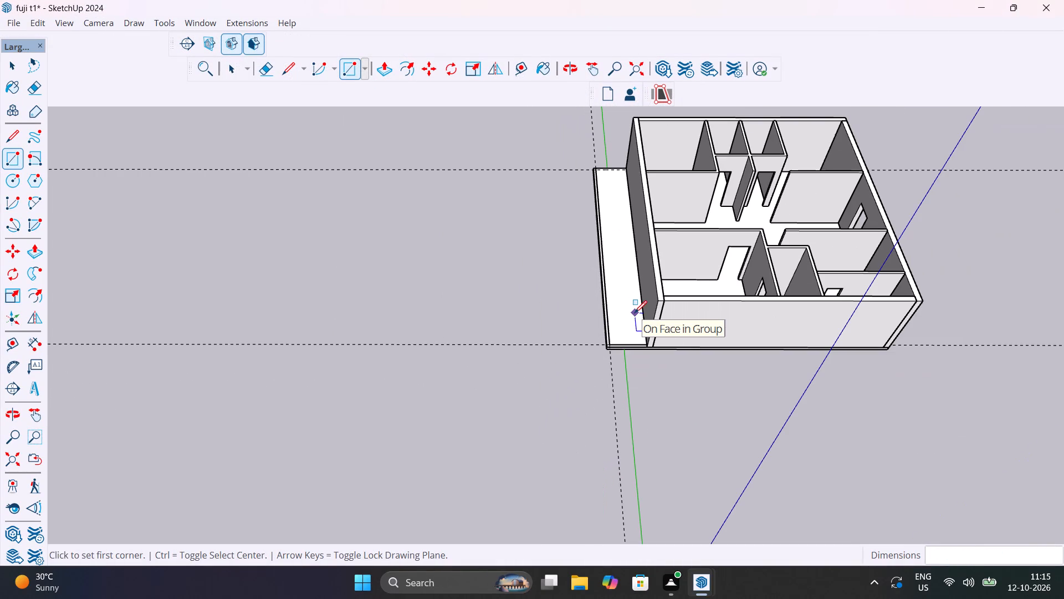
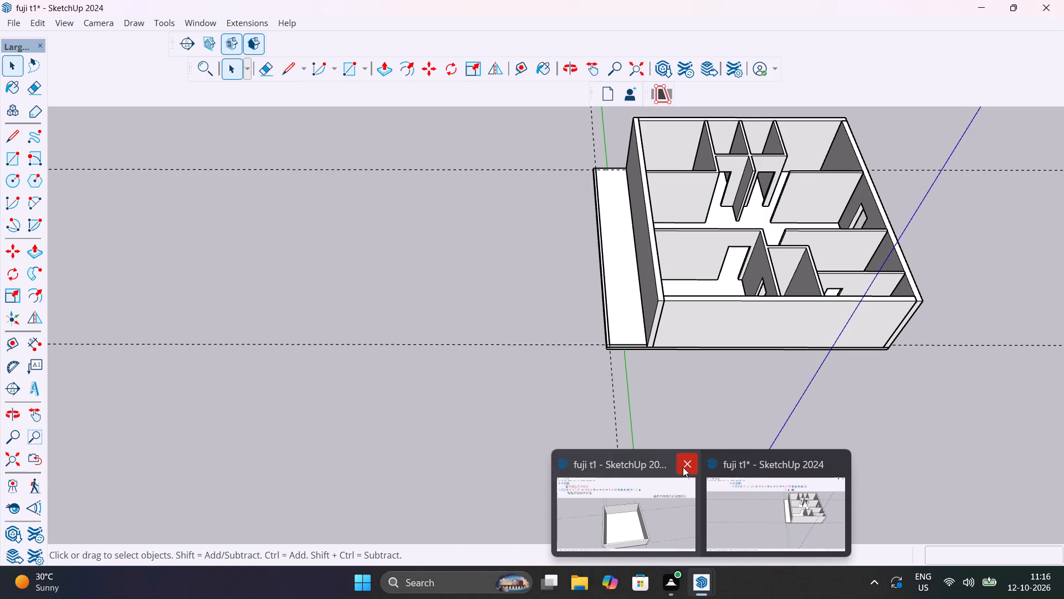
Measure the balcony floor's inner width along its end wall strip, from the outline's inner corner to the apartment's outer wall.
{"action": "left_click", "coordinate": [710, 406]}
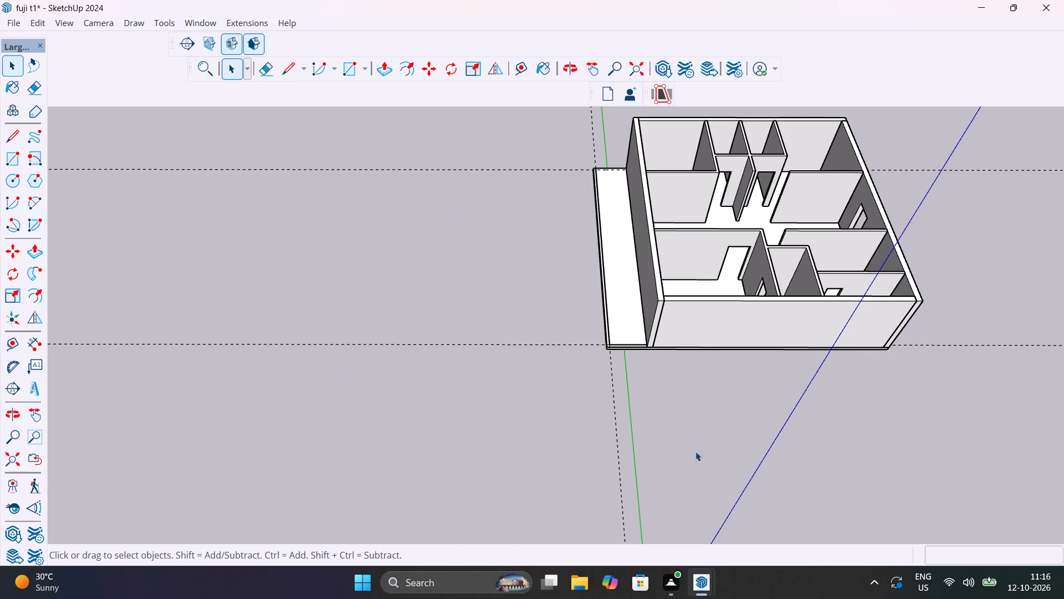
{"action": "scroll", "coordinate": [673, 460], "scroll_direction": "down", "scroll_amount": 6}
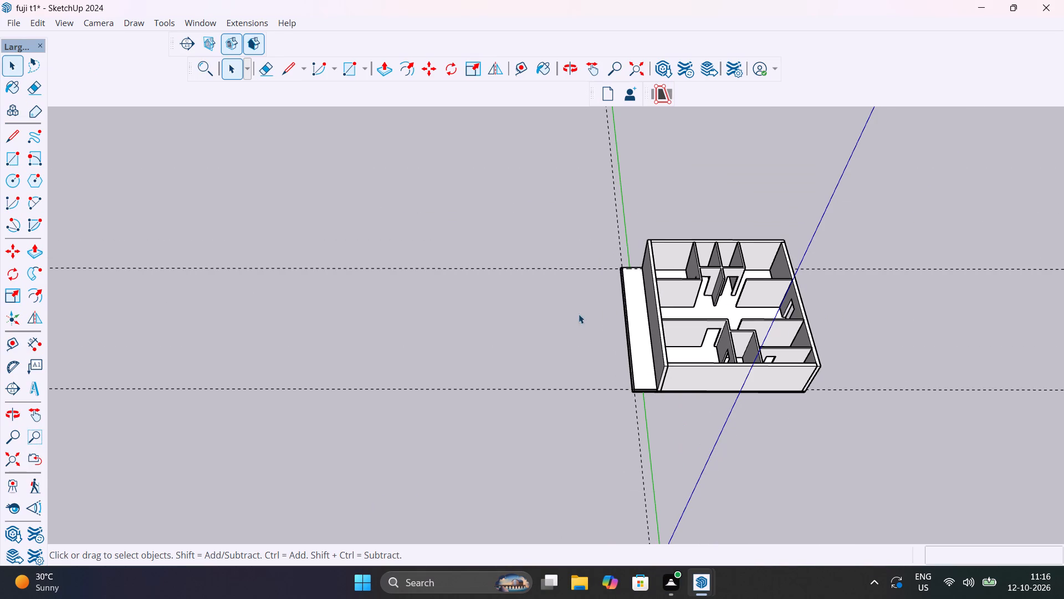
{"action": "scroll", "coordinate": [622, 321], "scroll_direction": "up", "scroll_amount": 10}
{"action": "middle_click_drag", "start_coordinate": [624, 351], "coordinate": [822, 395]}
{"action": "scroll", "coordinate": [718, 372], "scroll_direction": "up", "scroll_amount": 1}
{"action": "scroll", "coordinate": [631, 321], "scroll_direction": "up", "scroll_amount": 9}
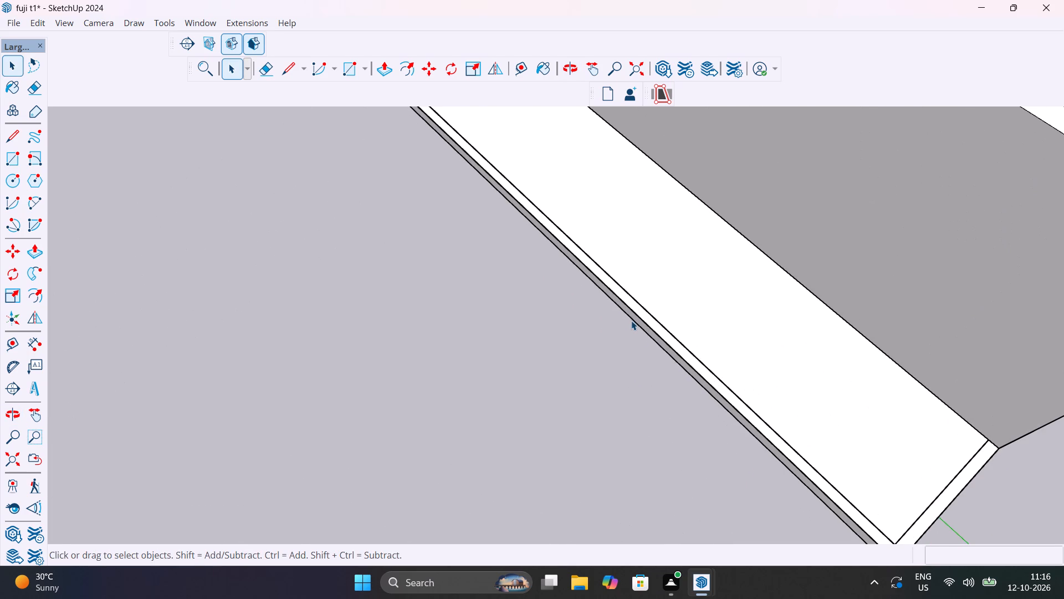
{"action": "scroll", "coordinate": [657, 384], "scroll_direction": "down", "scroll_amount": 11}
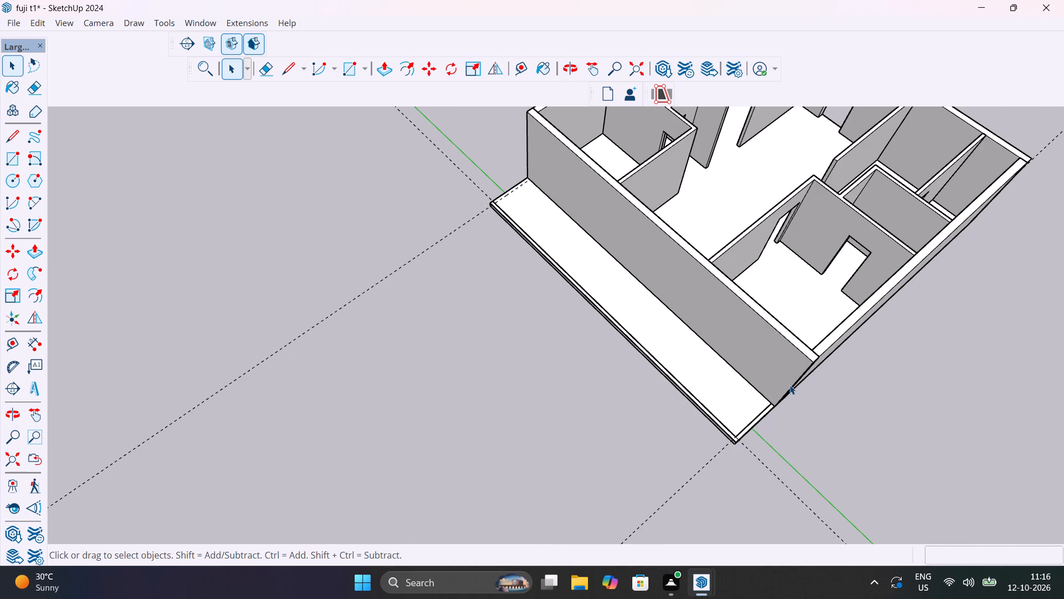
{"action": "scroll", "coordinate": [790, 385], "scroll_direction": "up", "scroll_amount": 5}
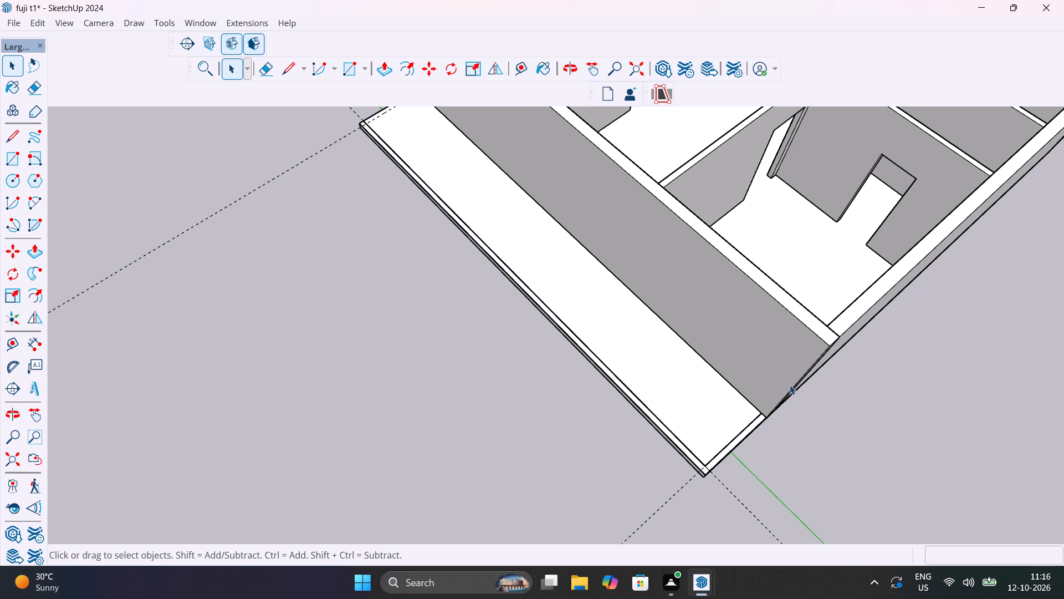
{"action": "scroll", "coordinate": [790, 385], "scroll_direction": "up", "scroll_amount": 6}
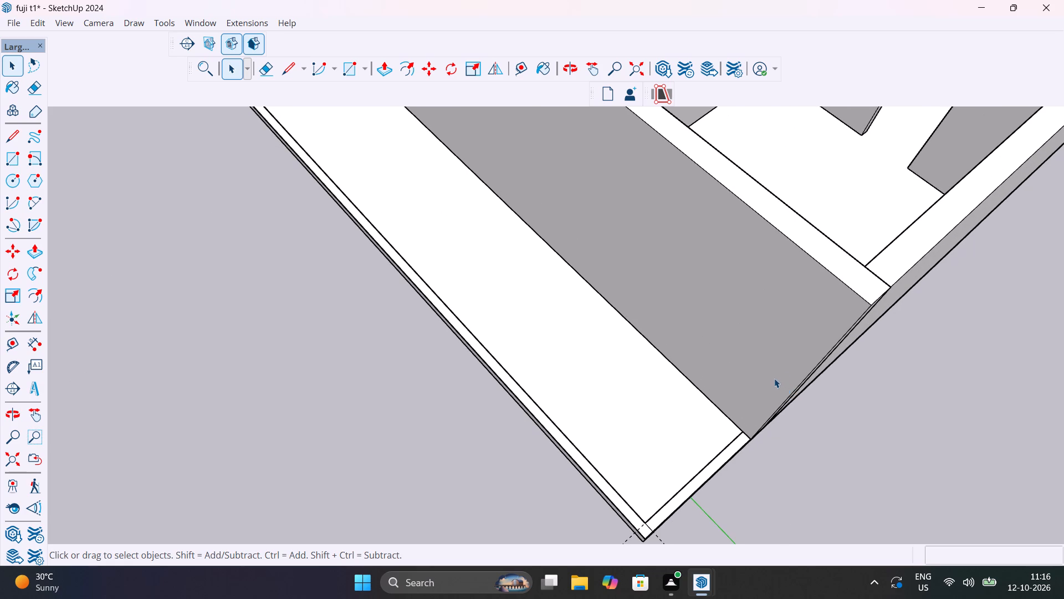
{"action": "left_click", "coordinate": [32, 343]}
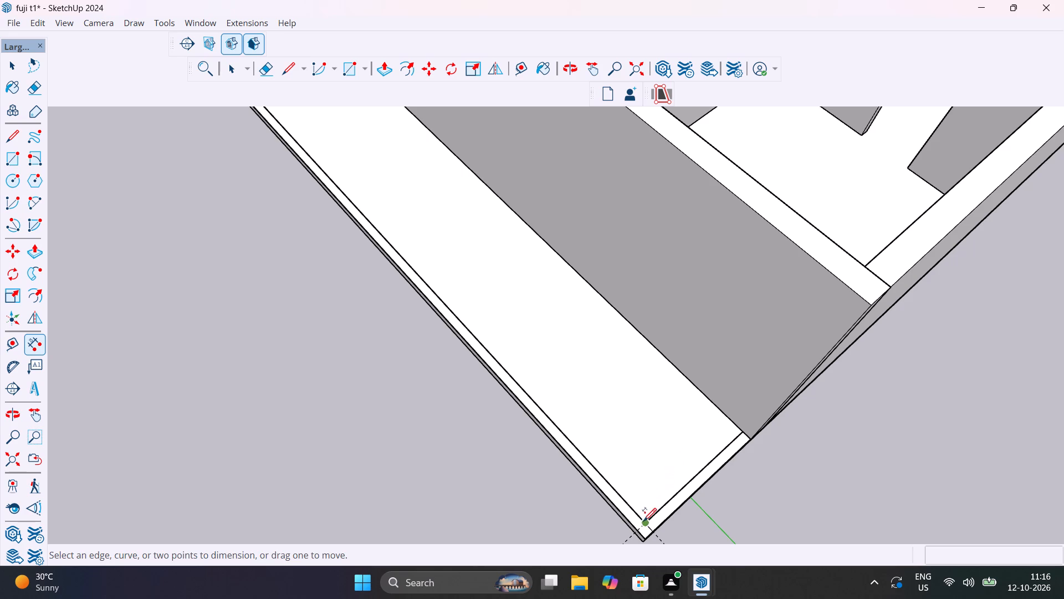
{"action": "left_click", "coordinate": [643, 520]}
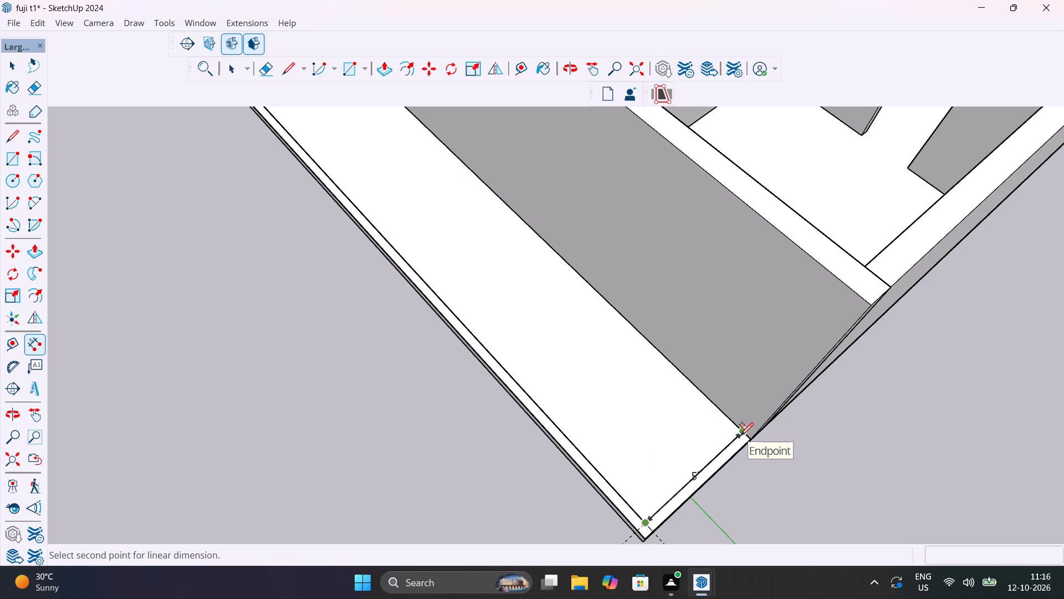
{"action": "key", "text": "Escape"}
{"action": "key", "text": "space"}
Draw a 5' by 4 1/2" rectangle for the end wall strip at the balcony's opposite, still open end.
{"action": "scroll", "coordinate": [589, 496], "scroll_direction": "down", "scroll_amount": 8}
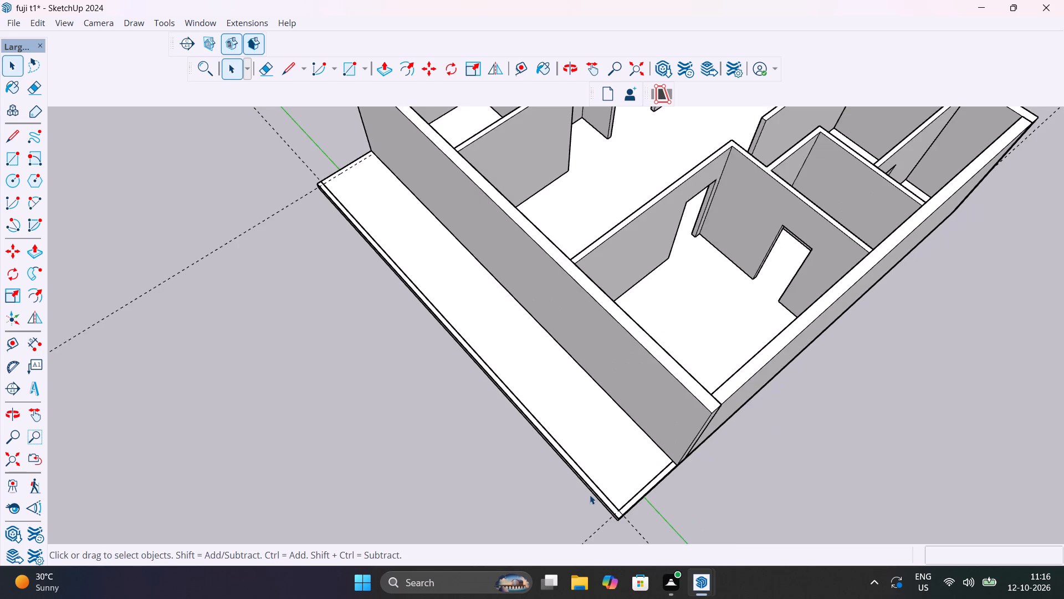
{"action": "scroll", "coordinate": [590, 495], "scroll_direction": "down", "scroll_amount": 6}
{"action": "middle_click_drag", "start_coordinate": [568, 495], "coordinate": [434, 489]}
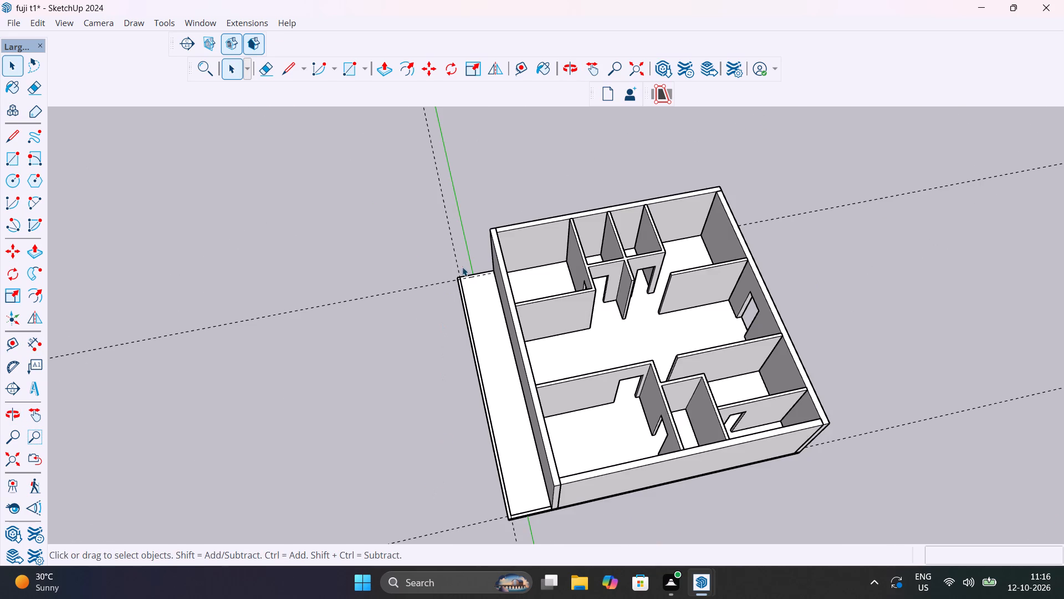
{"action": "scroll", "coordinate": [472, 270], "scroll_direction": "up", "scroll_amount": 17}
{"action": "key", "text": "r"}
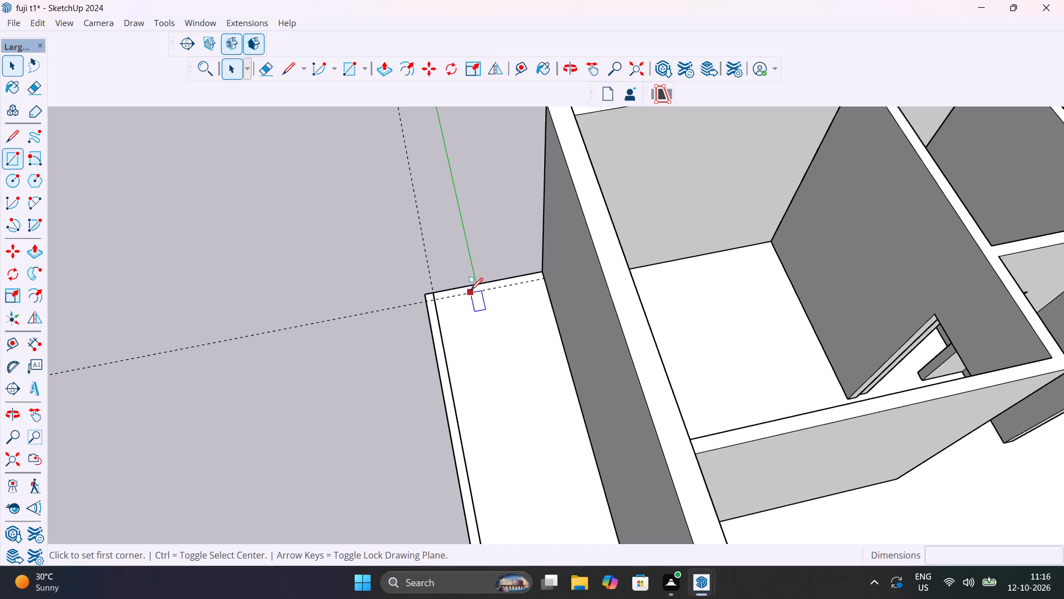
{"action": "scroll", "coordinate": [538, 274], "scroll_direction": "up", "scroll_amount": 7}
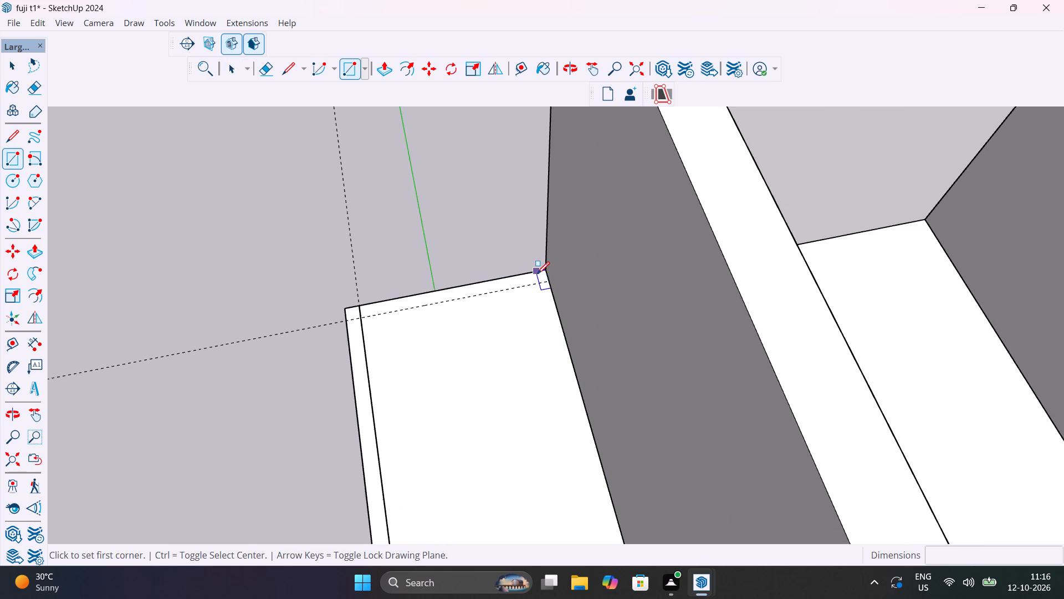
{"action": "scroll", "coordinate": [537, 274], "scroll_direction": "up", "scroll_amount": 4}
{"action": "left_click", "coordinate": [557, 289]}
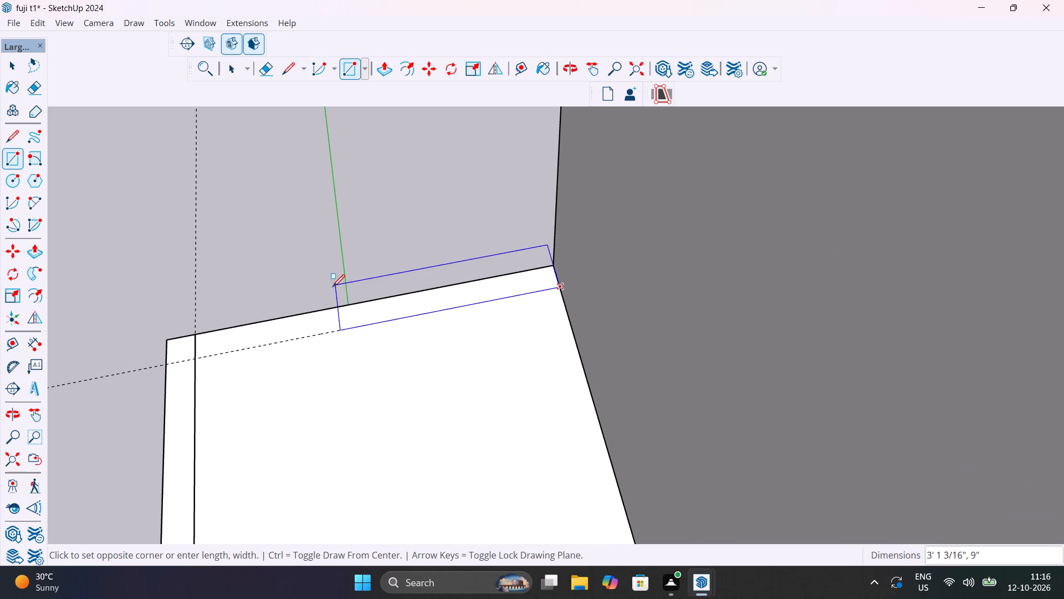
{"action": "left_click", "coordinate": [198, 335]}
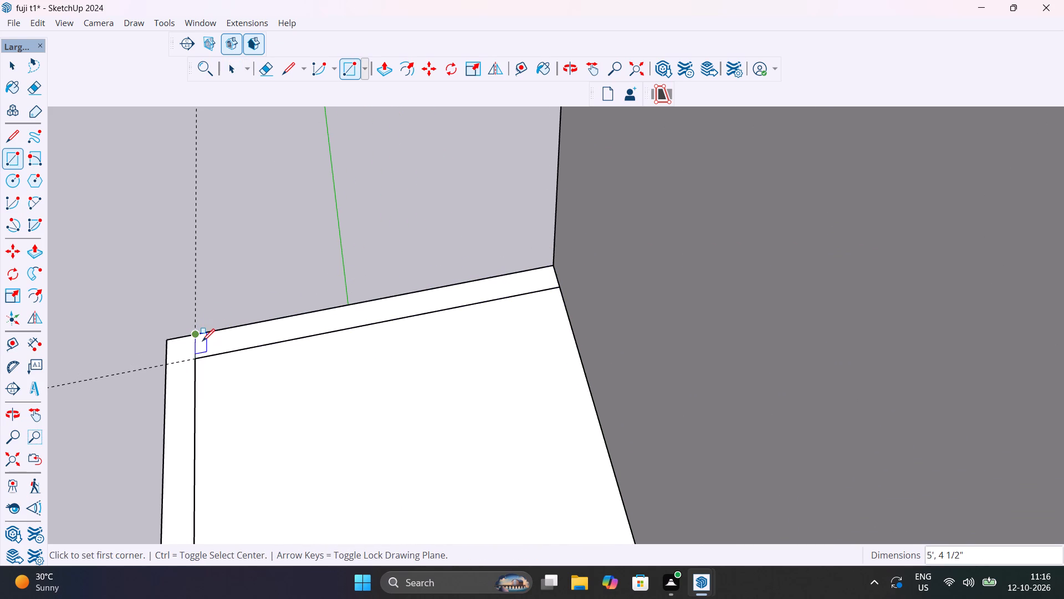
{"action": "key", "text": "space"}
Delete the short edges dividing the wall strips at both outer corners of the balcony, joining them into one outline.
{"action": "left_click", "coordinate": [195, 346]}
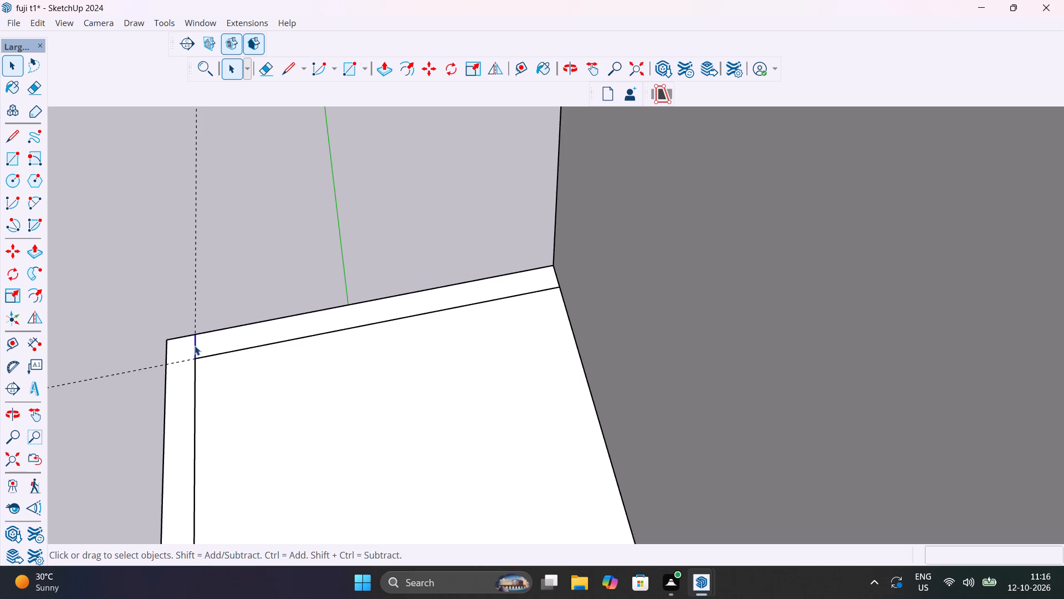
{"action": "key", "text": "Delete"}
{"action": "scroll", "coordinate": [195, 346], "scroll_direction": "down", "scroll_amount": 16}
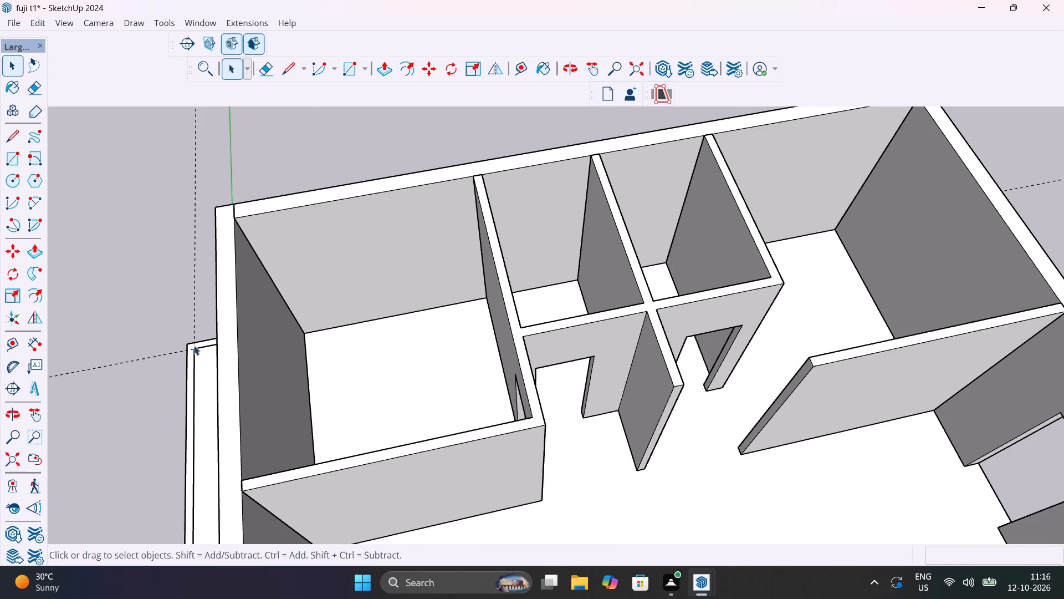
{"action": "middle_click_drag", "start_coordinate": [199, 362], "coordinate": [467, 13], "text": "shift"}
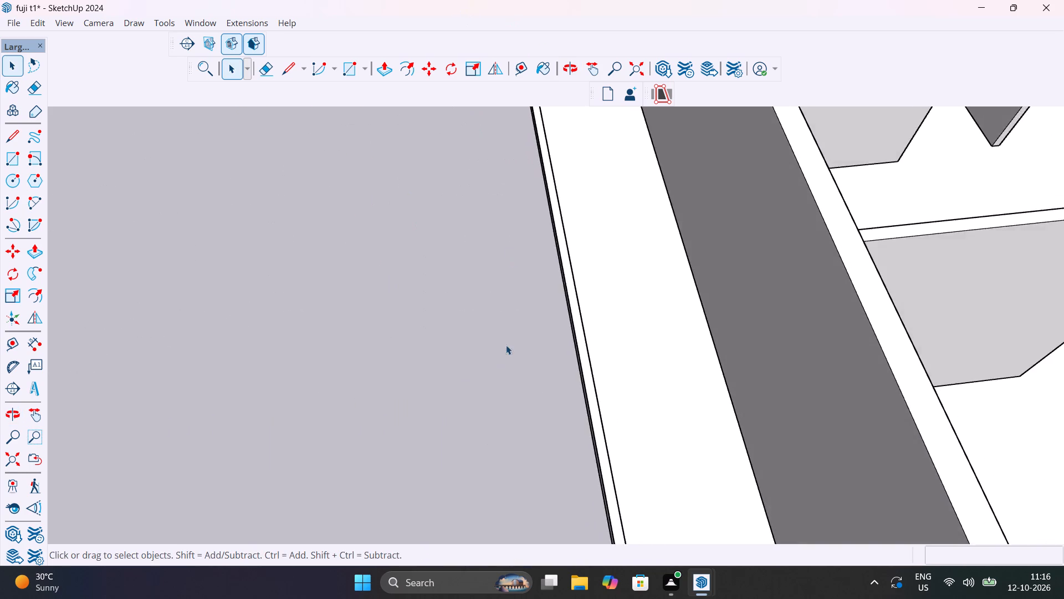
{"action": "scroll", "coordinate": [506, 345], "scroll_direction": "down", "scroll_amount": 14}
{"action": "scroll", "coordinate": [561, 500], "scroll_direction": "up", "scroll_amount": 20}
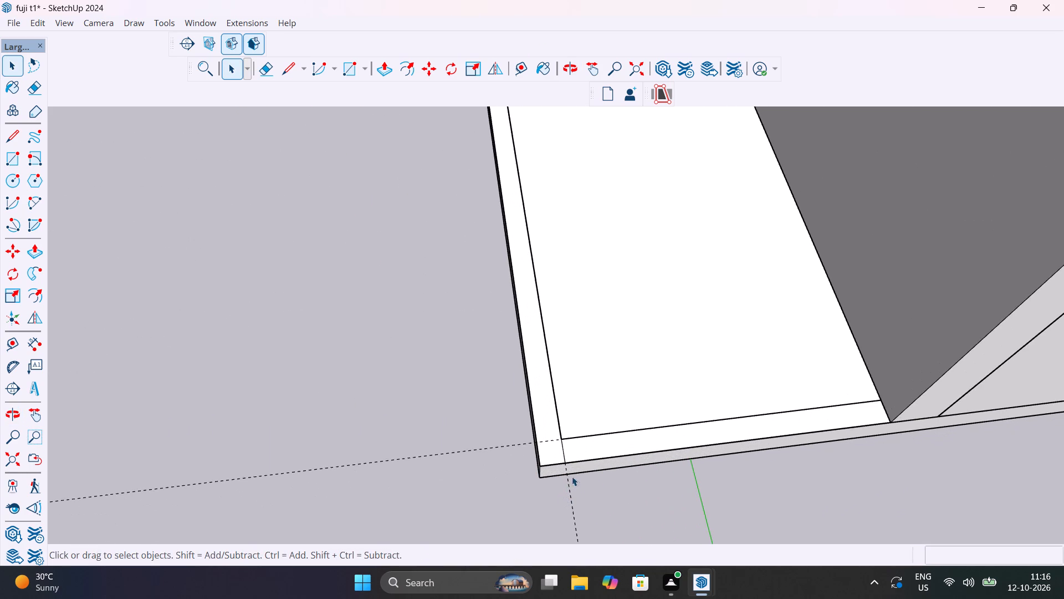
{"action": "left_click", "coordinate": [563, 449]}
{"action": "key", "text": "Delete"}
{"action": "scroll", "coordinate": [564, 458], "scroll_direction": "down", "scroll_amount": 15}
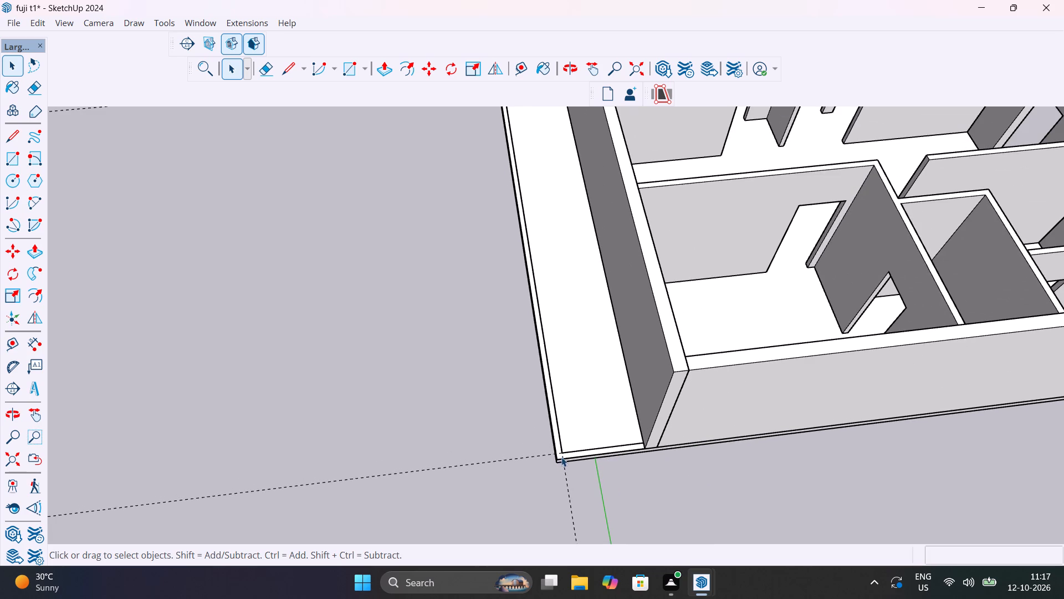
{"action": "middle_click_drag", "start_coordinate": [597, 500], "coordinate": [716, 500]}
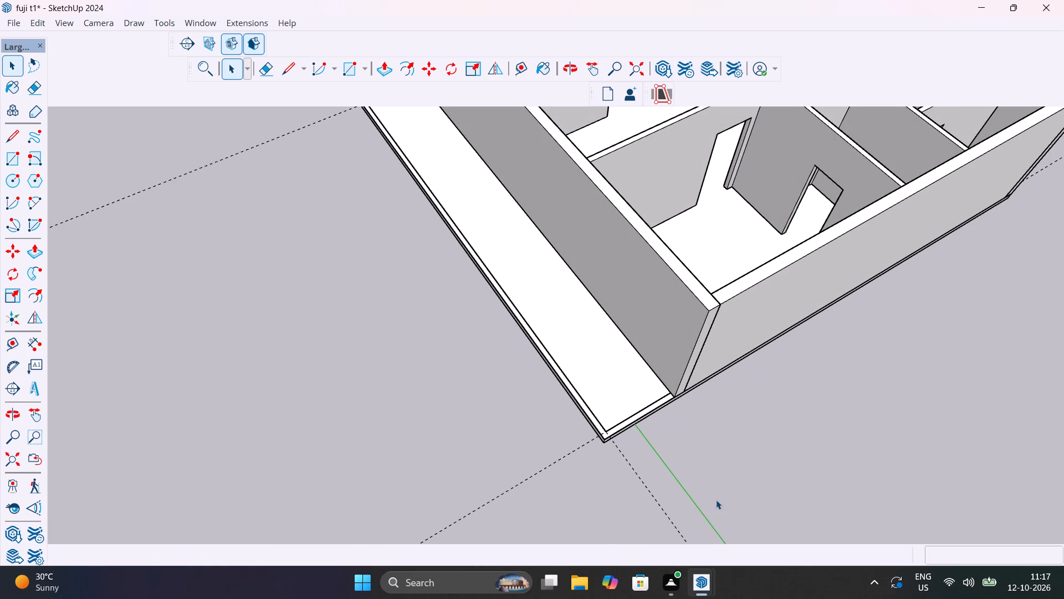
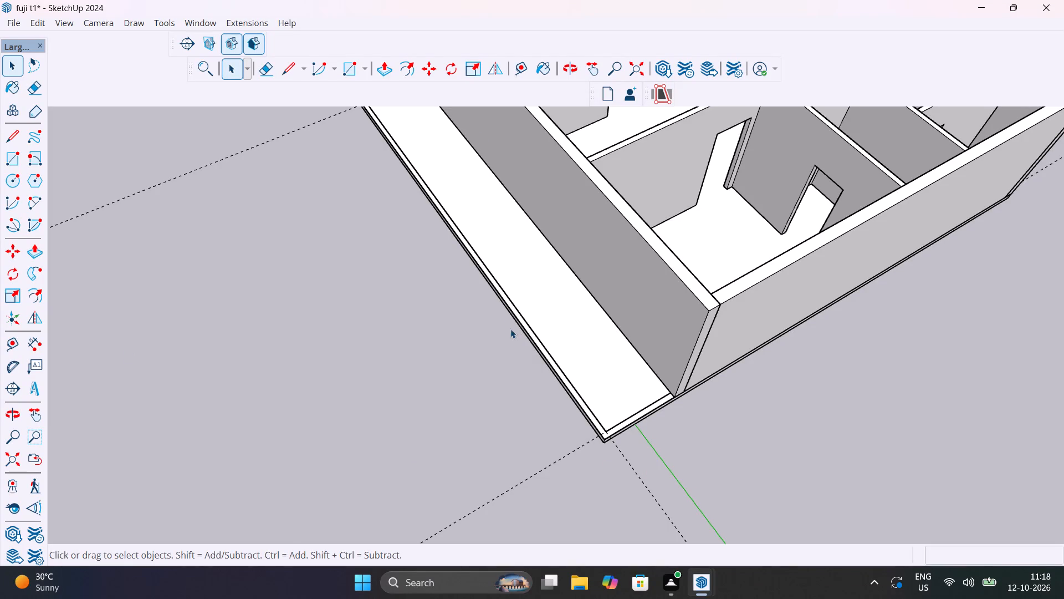
Examine the whole apartment model from several angles, checking the partition walls, door openings and balcony wall outline.
{"action": "scroll", "coordinate": [519, 336], "scroll_direction": "down", "scroll_amount": 7}
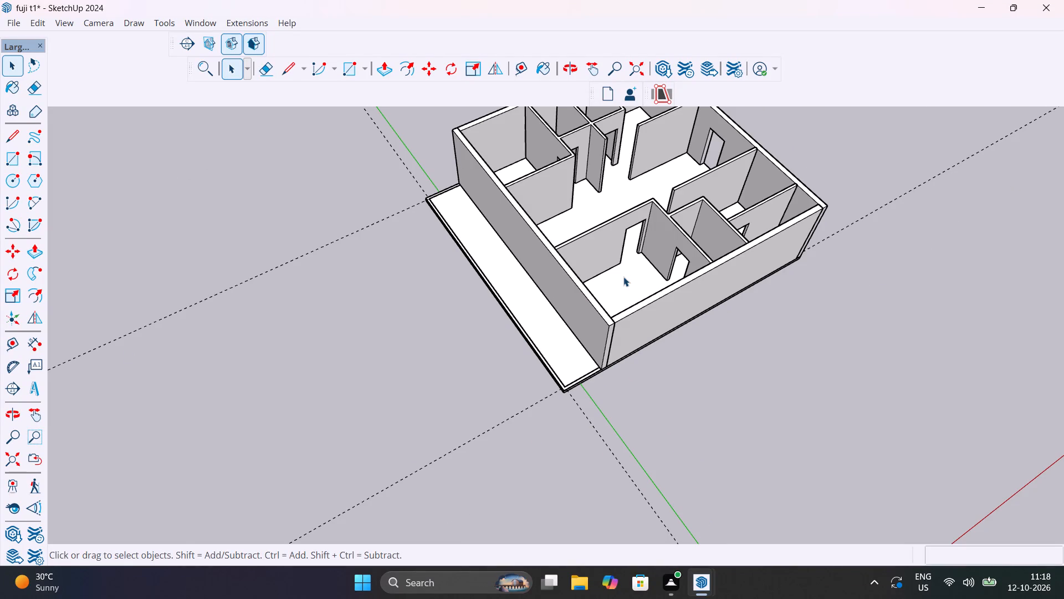
{"action": "middle_click_drag", "start_coordinate": [622, 277], "coordinate": [388, 481]}
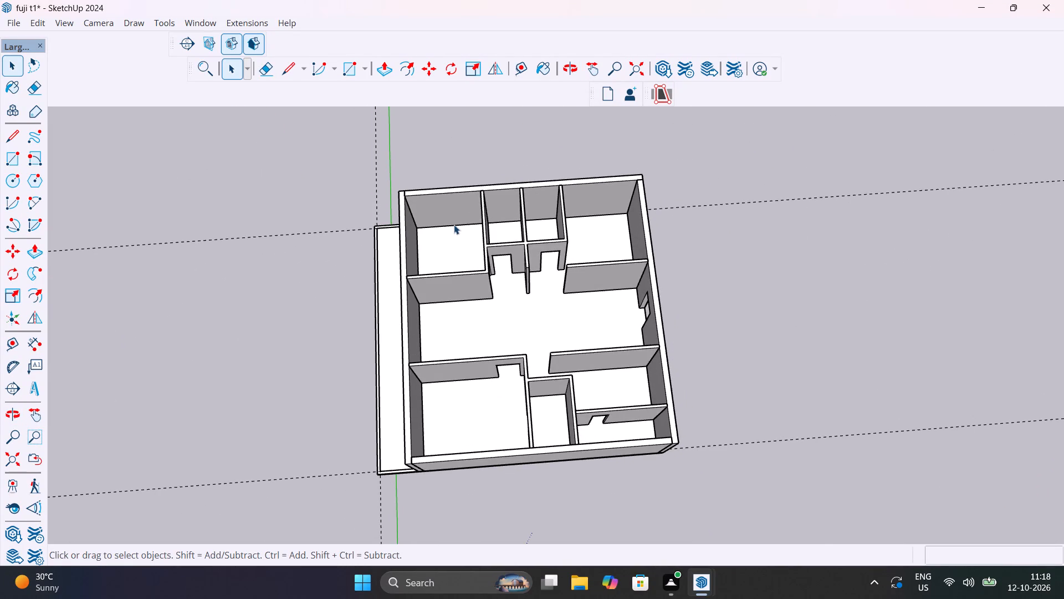
{"action": "scroll", "coordinate": [454, 225], "scroll_direction": "up", "scroll_amount": 4}
{"action": "scroll", "coordinate": [424, 317], "scroll_direction": "up", "scroll_amount": 1}
{"action": "middle_click_drag", "start_coordinate": [424, 317], "coordinate": [809, 166]}
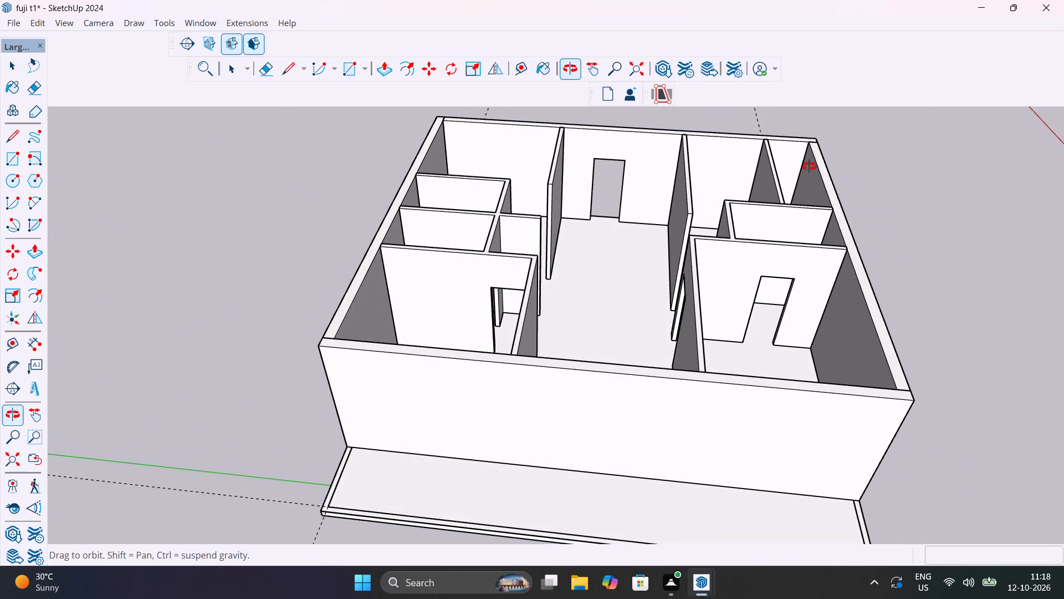
{"action": "middle_click_drag", "start_coordinate": [809, 166], "coordinate": [691, 244]}
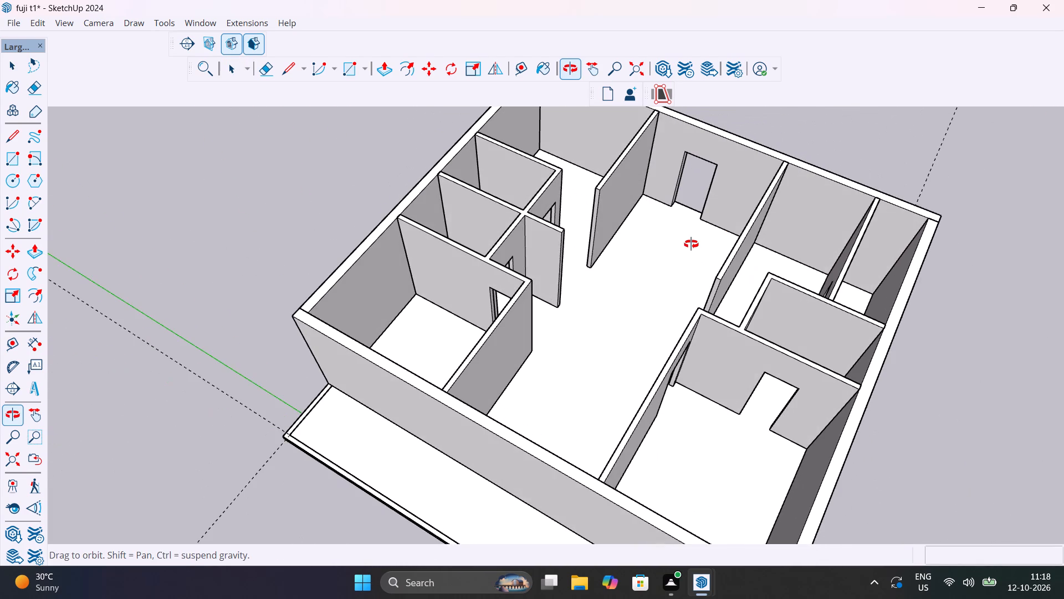
{"action": "middle_click_drag", "start_coordinate": [691, 244], "coordinate": [558, 273]}
{"action": "scroll", "coordinate": [554, 339], "scroll_direction": "down", "scroll_amount": 1}
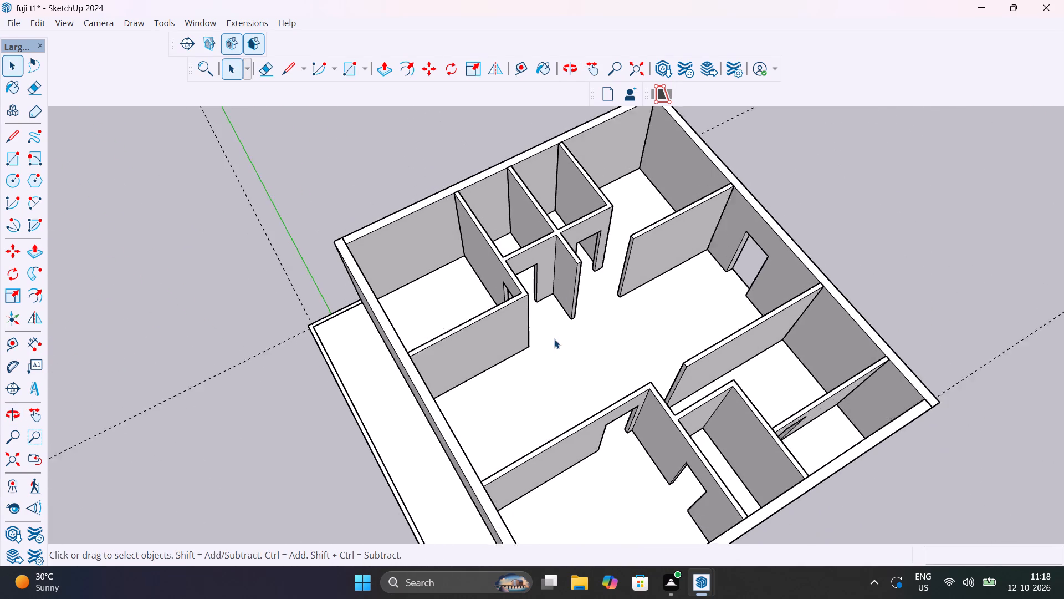
{"action": "scroll", "coordinate": [554, 339], "scroll_direction": "down", "scroll_amount": 2}
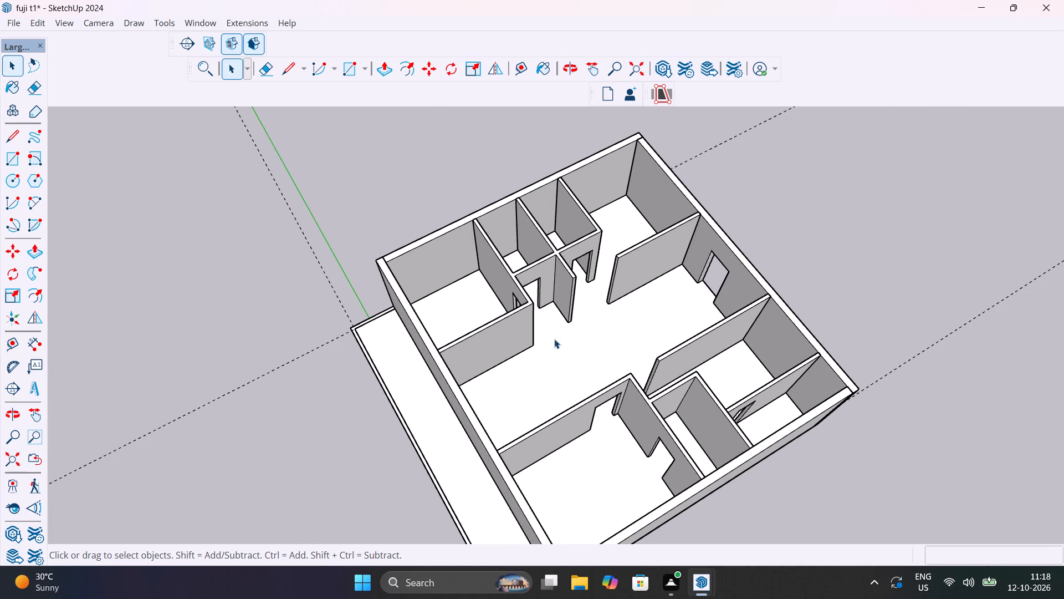
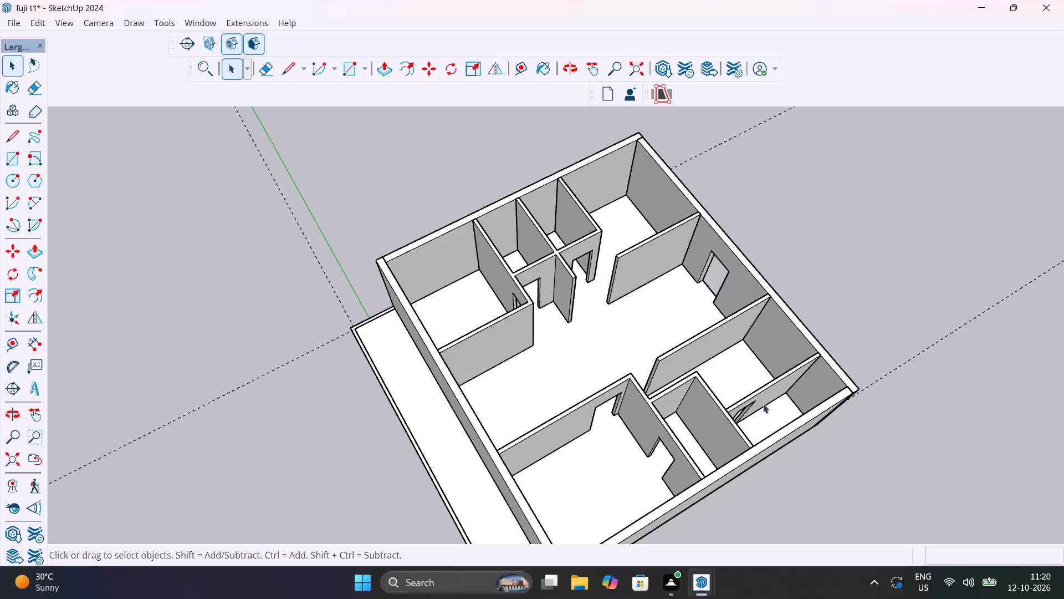
Inspect the apartment model from the entrance side, the balcony side and above, checking the outer walls and room layout.
{"action": "scroll", "coordinate": [908, 340], "scroll_direction": "down", "scroll_amount": 1}
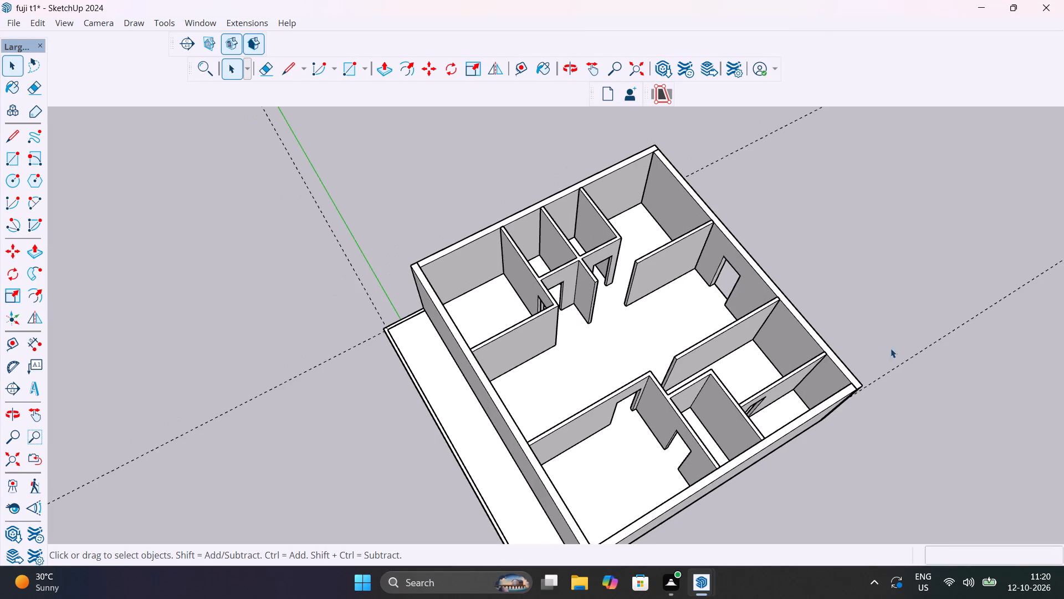
{"action": "middle_click_drag", "start_coordinate": [841, 375], "coordinate": [290, 227]}
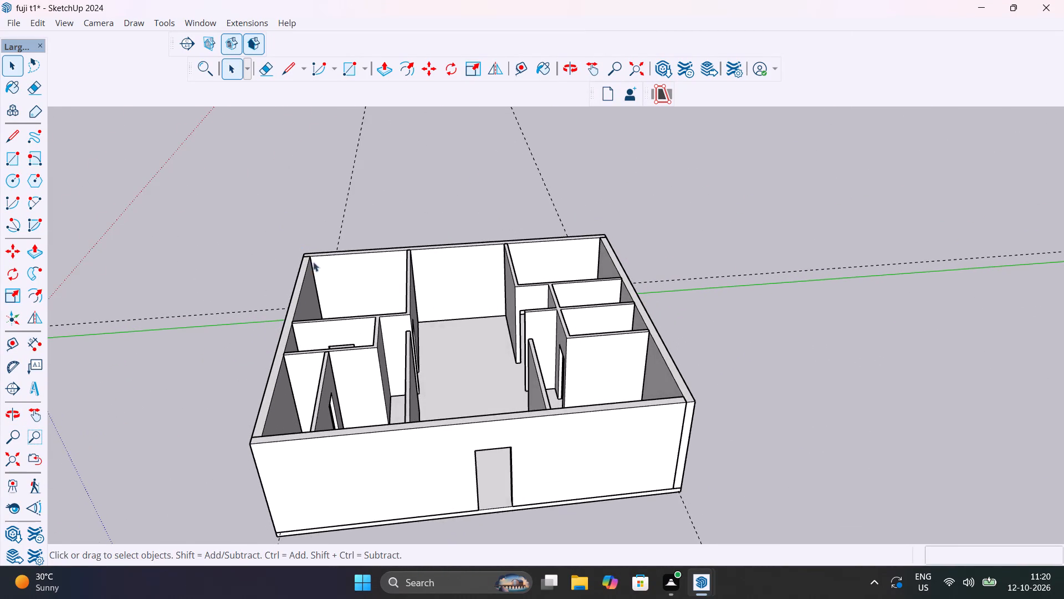
{"action": "scroll", "coordinate": [366, 395], "scroll_direction": "down", "scroll_amount": 5}
{"action": "middle_click_drag", "start_coordinate": [363, 394], "coordinate": [484, 437]}
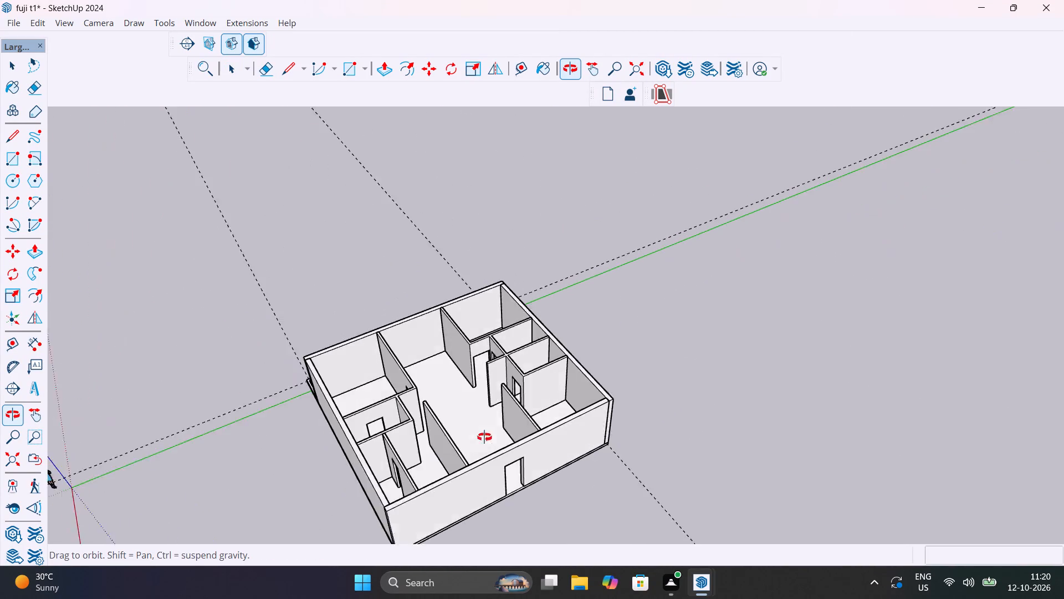
{"action": "middle_click_drag", "start_coordinate": [484, 437], "coordinate": [831, 434]}
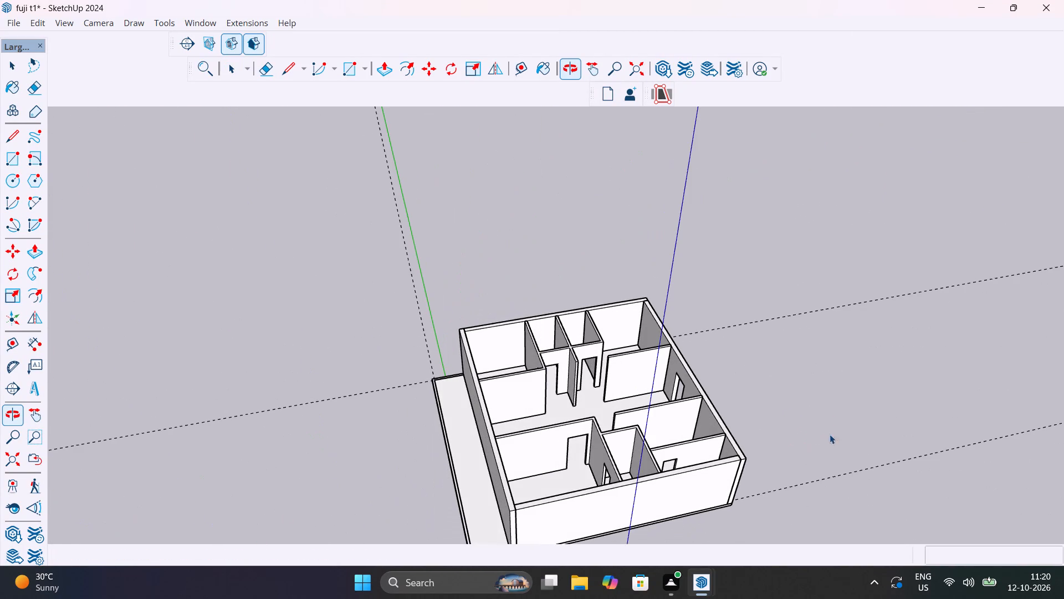
{"action": "scroll", "coordinate": [560, 486], "scroll_direction": "up", "scroll_amount": 4}
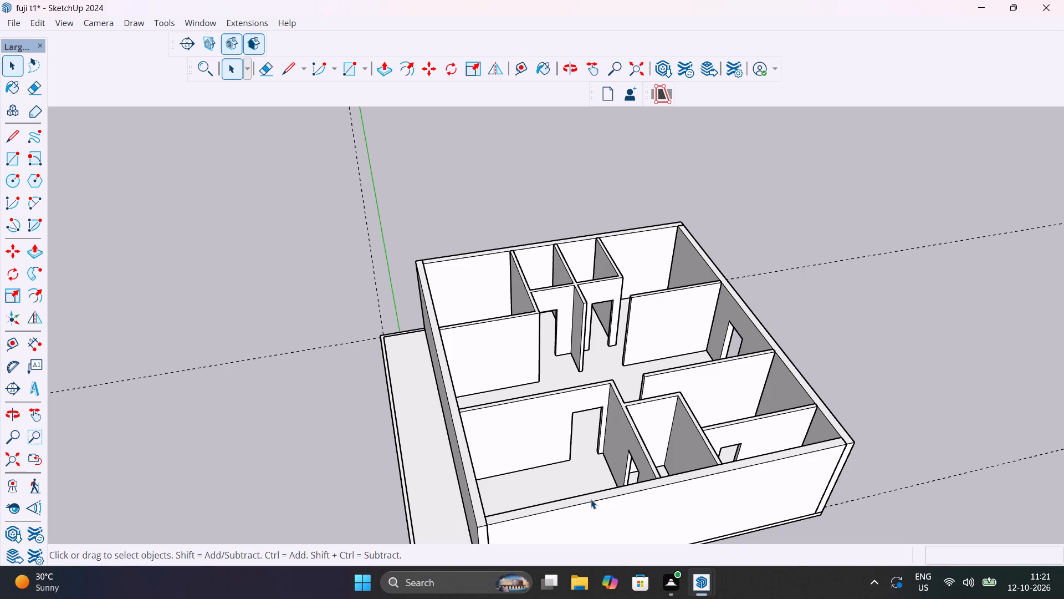
{"action": "middle_click_drag", "start_coordinate": [619, 500], "coordinate": [559, 370]}
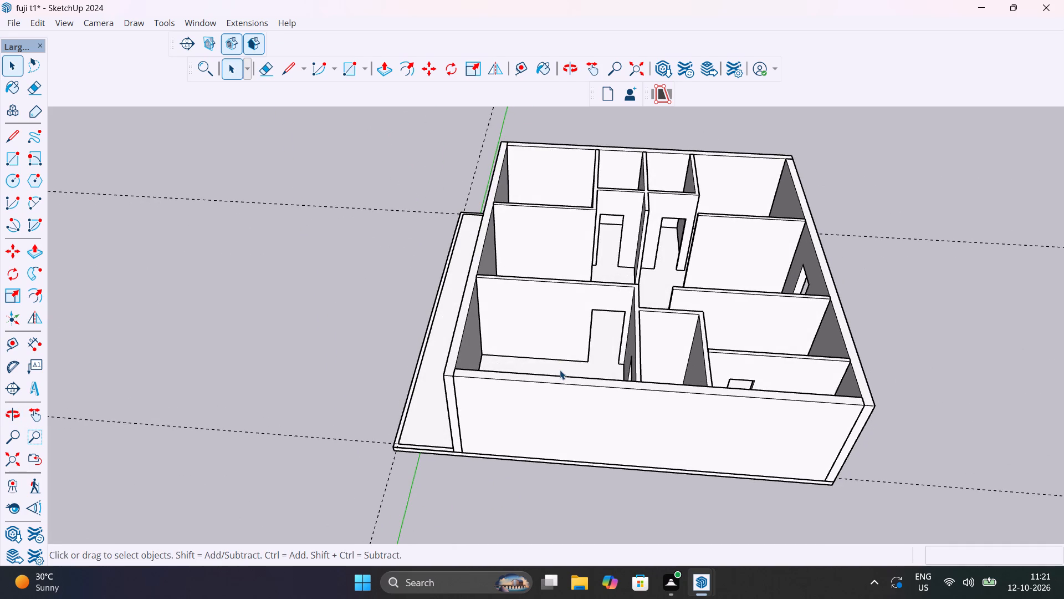
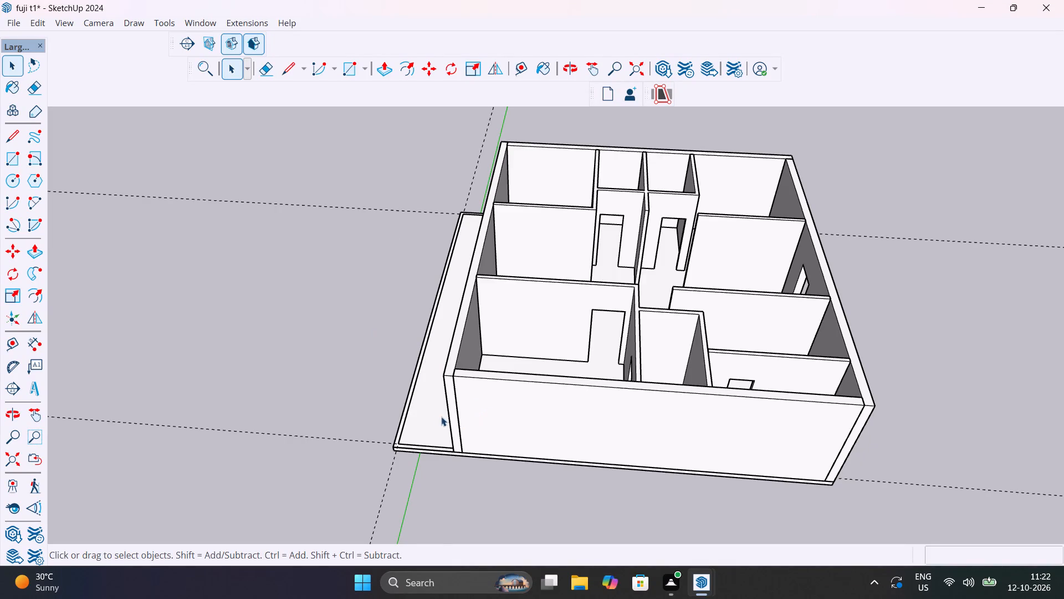
Measure the balcony floor's clear width from the inner edge of its outer border to the apartment's outer wall.
{"action": "middle_click_drag", "start_coordinate": [452, 415], "coordinate": [565, 515]}
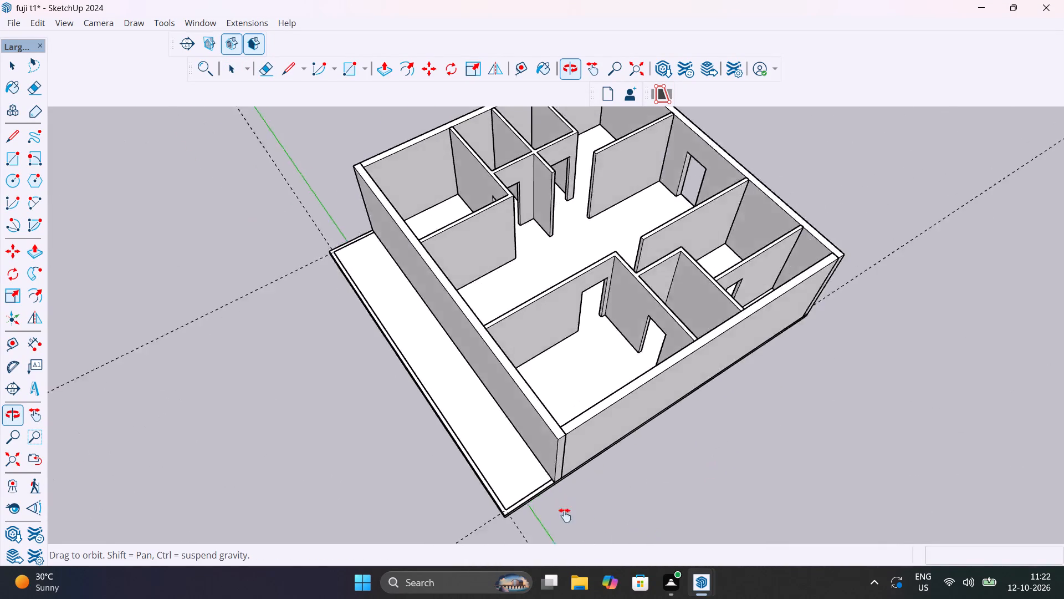
{"action": "middle_click_drag", "start_coordinate": [565, 515], "coordinate": [677, 441]}
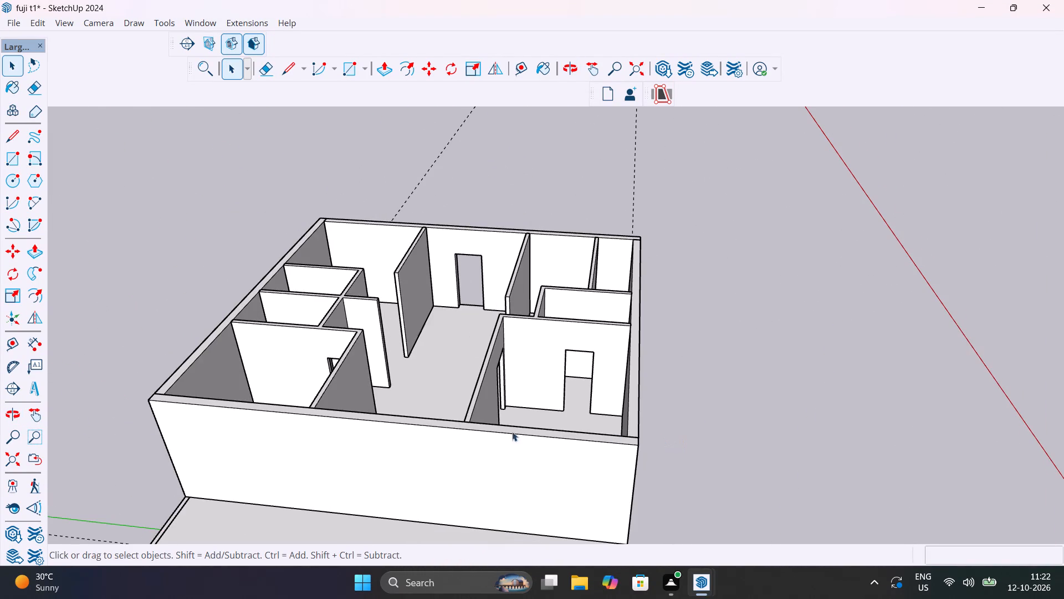
{"action": "scroll", "coordinate": [461, 404], "scroll_direction": "down", "scroll_amount": 6}
{"action": "middle_click_drag", "start_coordinate": [465, 439], "coordinate": [526, 422]}
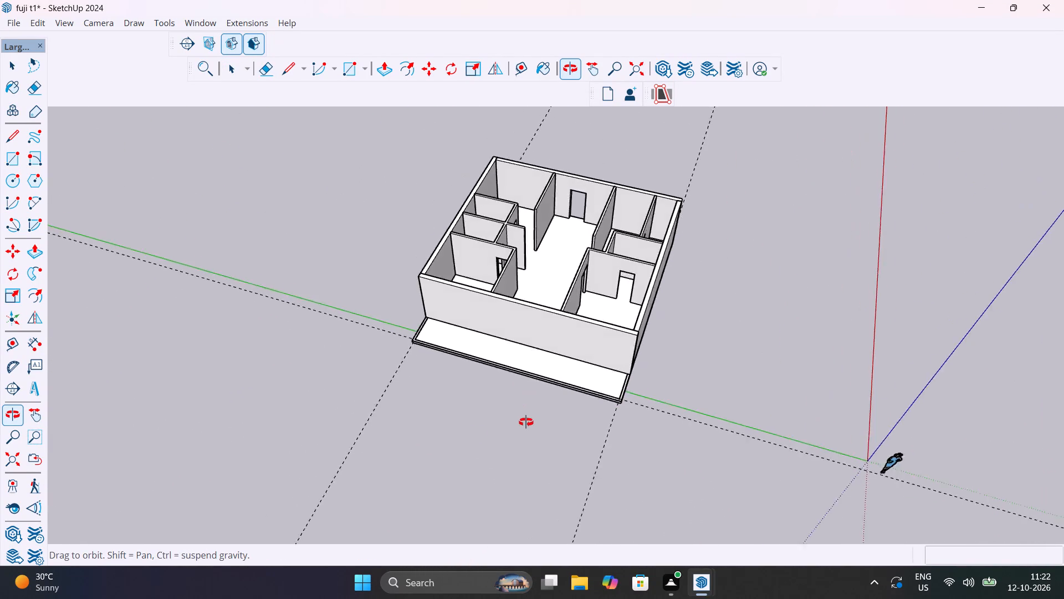
{"action": "middle_click_drag", "start_coordinate": [526, 422], "coordinate": [332, 476]}
{"action": "scroll", "coordinate": [506, 354], "scroll_direction": "up", "scroll_amount": 12}
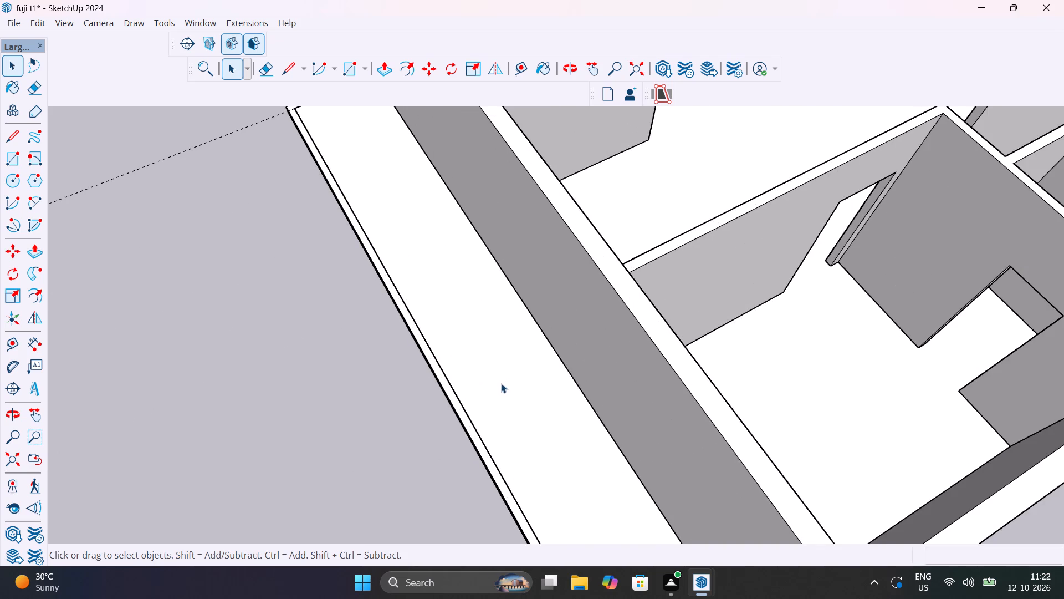
{"action": "middle_click_drag", "start_coordinate": [488, 388], "coordinate": [433, 398]}
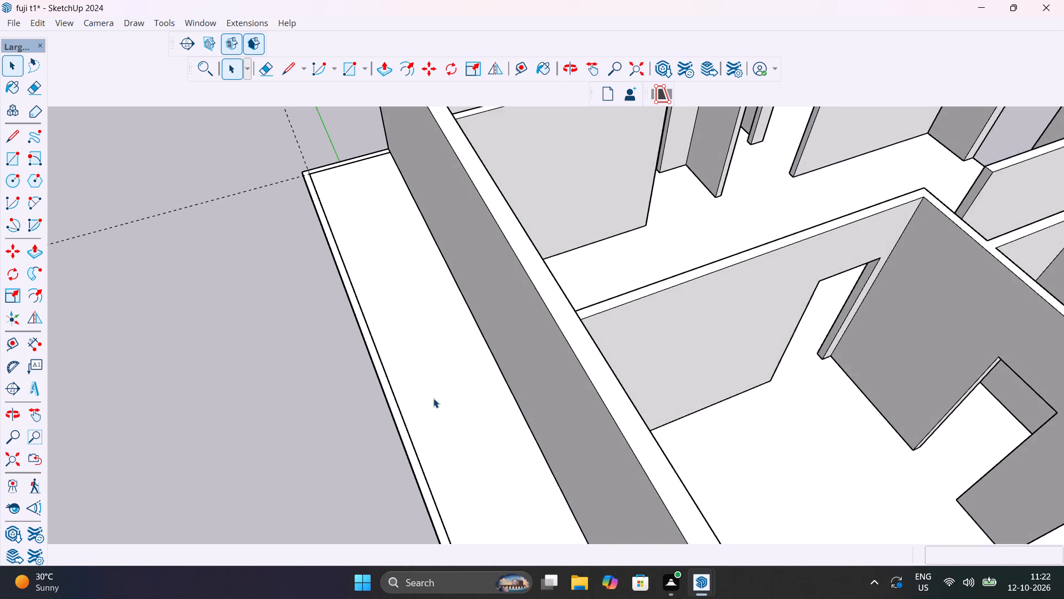
{"action": "scroll", "coordinate": [433, 398], "scroll_direction": "up", "scroll_amount": 1}
{"action": "key", "text": "t"}
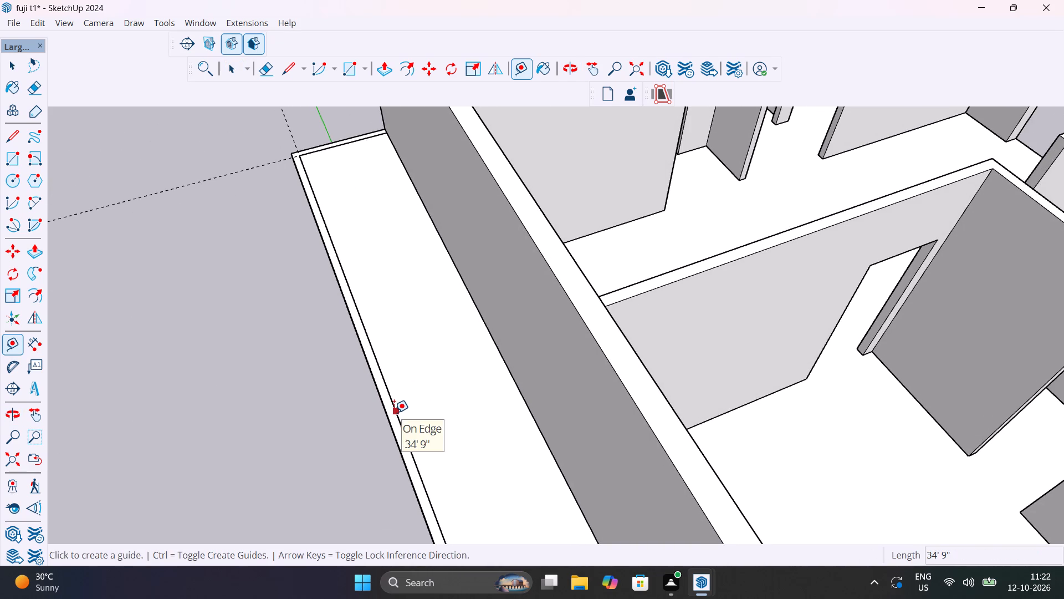
{"action": "left_click", "coordinate": [394, 413]}
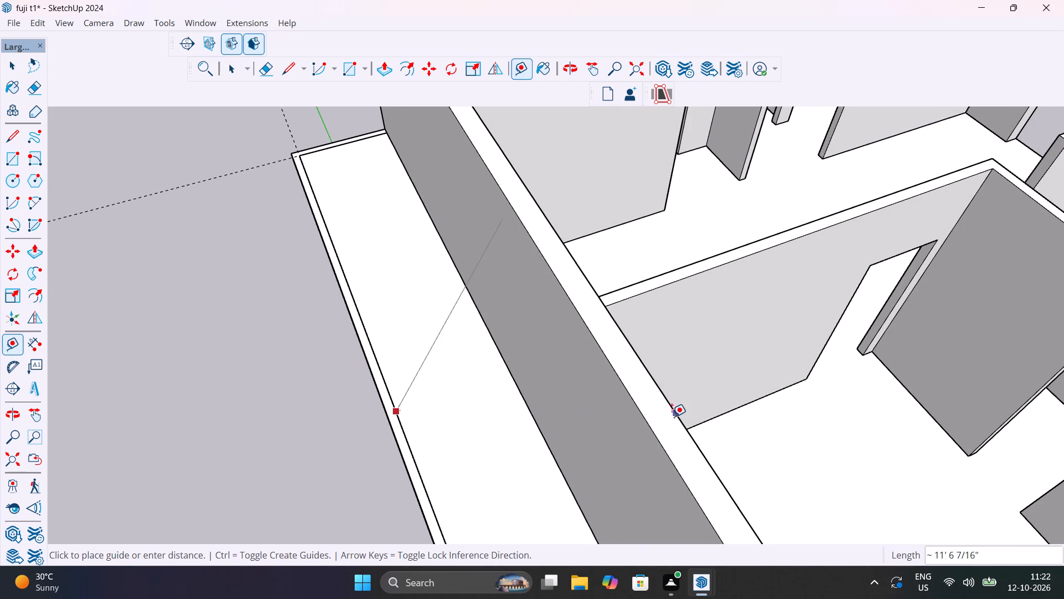
{"action": "scroll", "coordinate": [671, 417], "scroll_direction": "down", "scroll_amount": 1}
{"action": "middle_click_drag", "start_coordinate": [663, 417], "coordinate": [504, 488]}
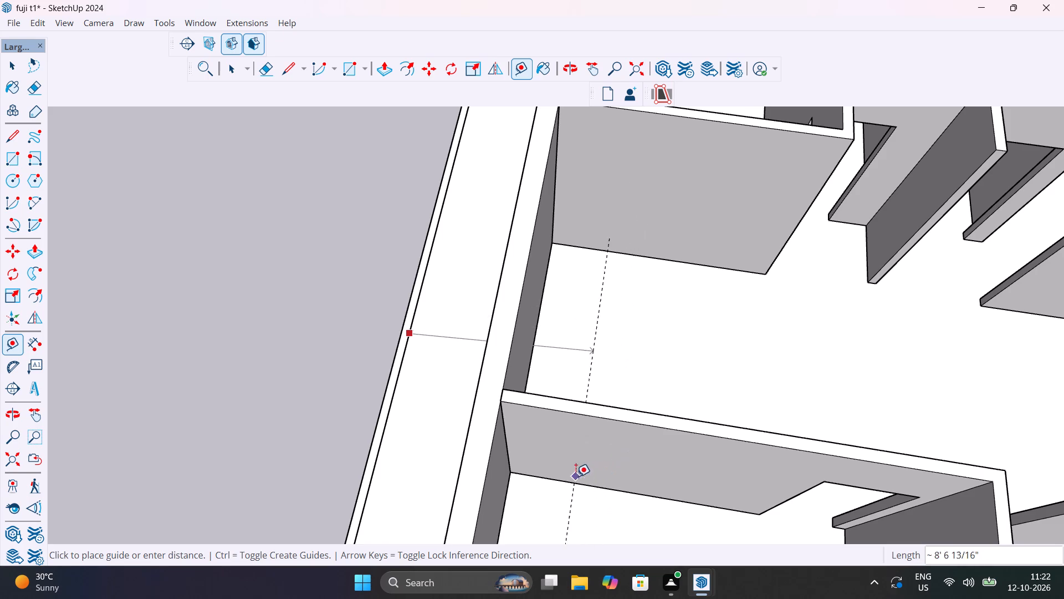
{"action": "middle_click_drag", "start_coordinate": [557, 471], "coordinate": [685, 363]}
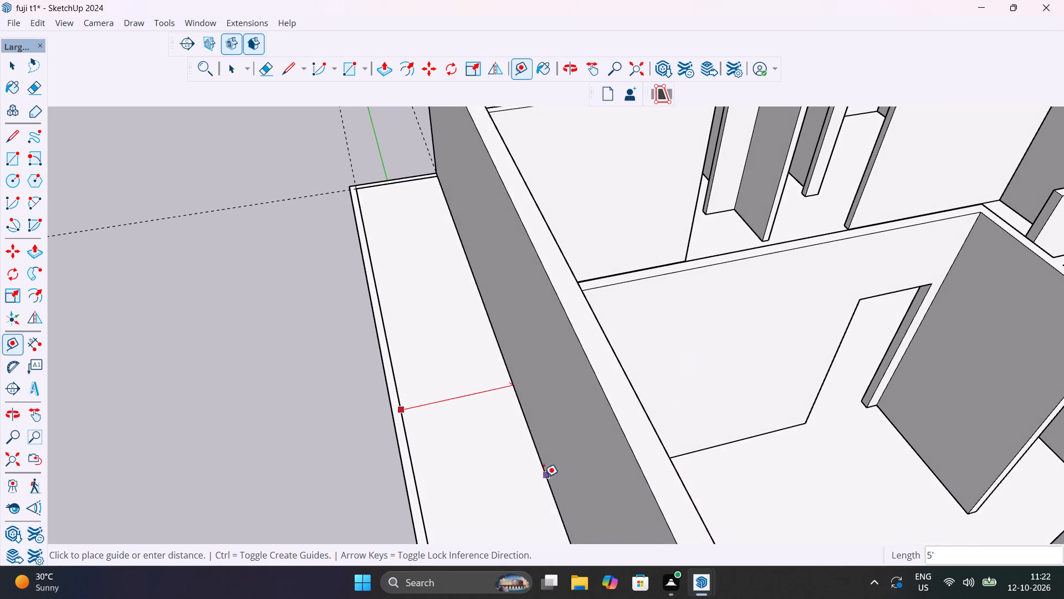
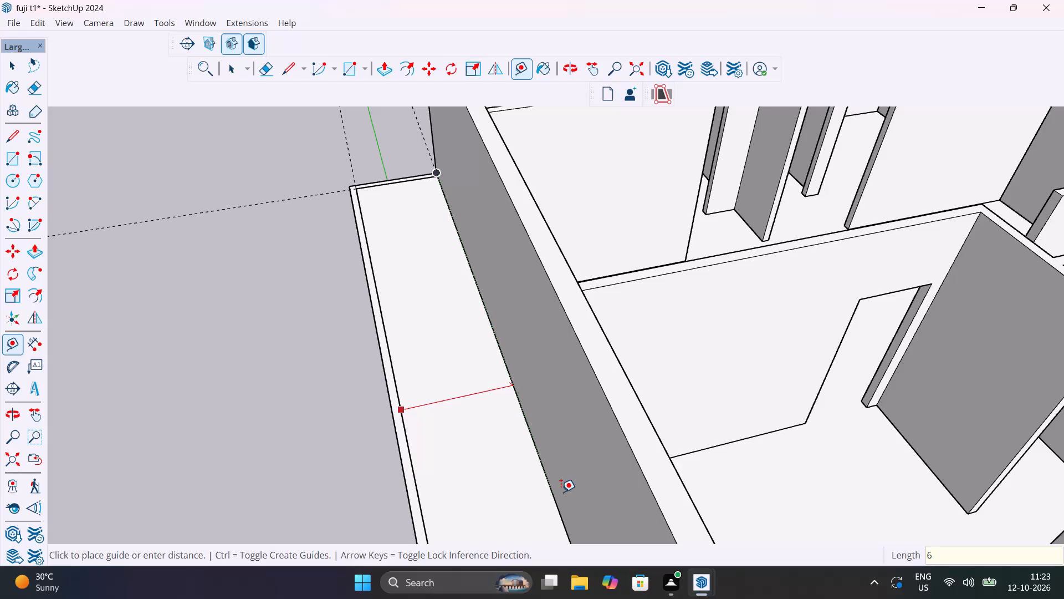
Place a guide line 6'6" from the inner edge of the balcony's outer border, towards the apartment interior.
{"action": "type", "text": "'6\""}
{"action": "key", "text": "Return"}
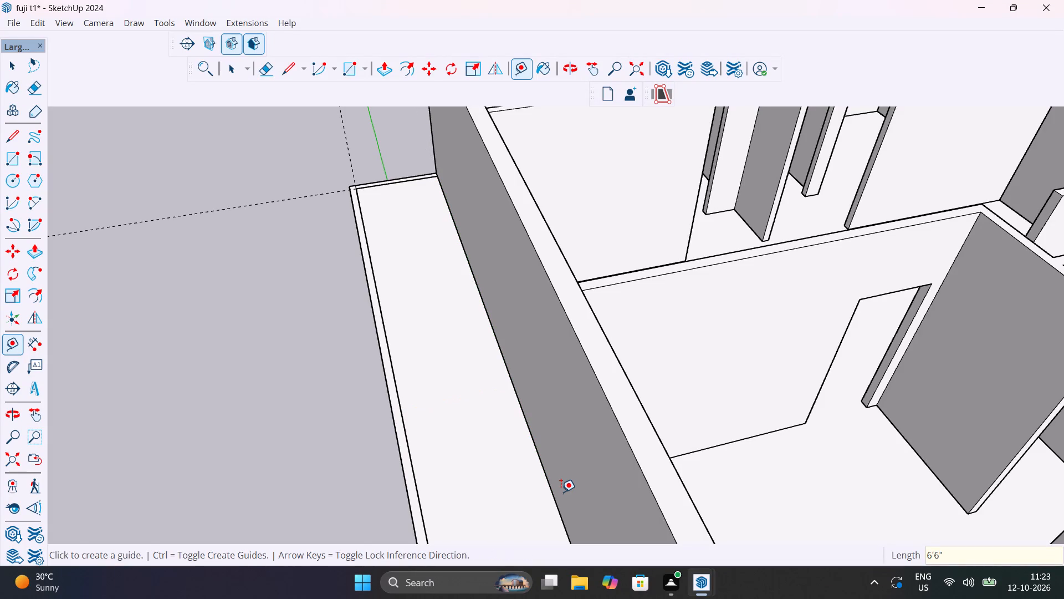
Add a parallel guide line 4.5" further into the apartment from the guide just inside the balcony-side wall.
{"action": "scroll", "coordinate": [567, 492], "scroll_direction": "down", "scroll_amount": 13}
{"action": "middle_click_drag", "start_coordinate": [611, 496], "coordinate": [572, 494]}
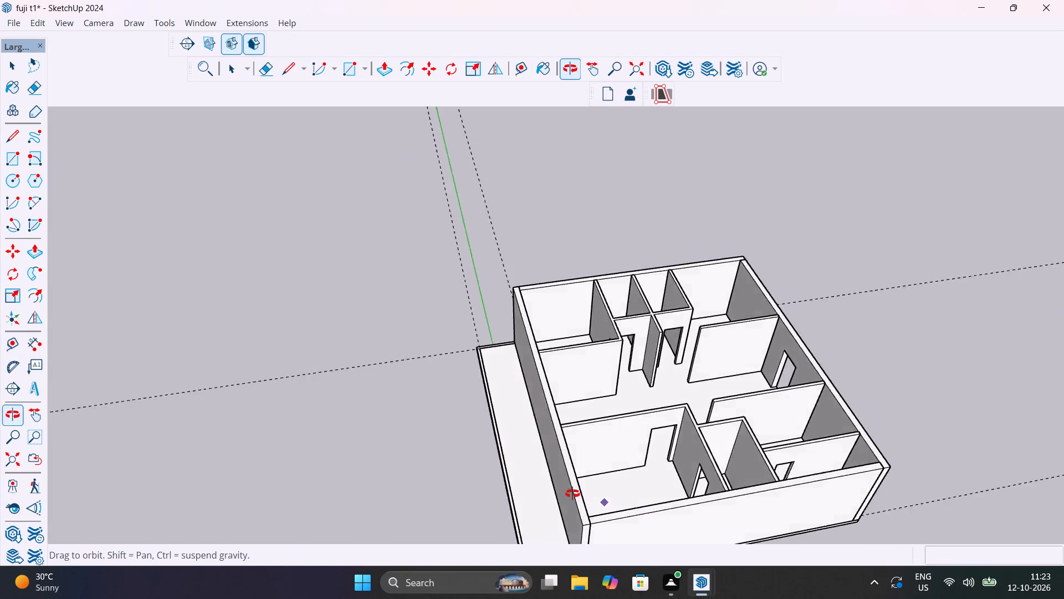
{"action": "middle_click_drag", "start_coordinate": [572, 494], "coordinate": [468, 553]}
{"action": "scroll", "coordinate": [513, 430], "scroll_direction": "up", "scroll_amount": 11}
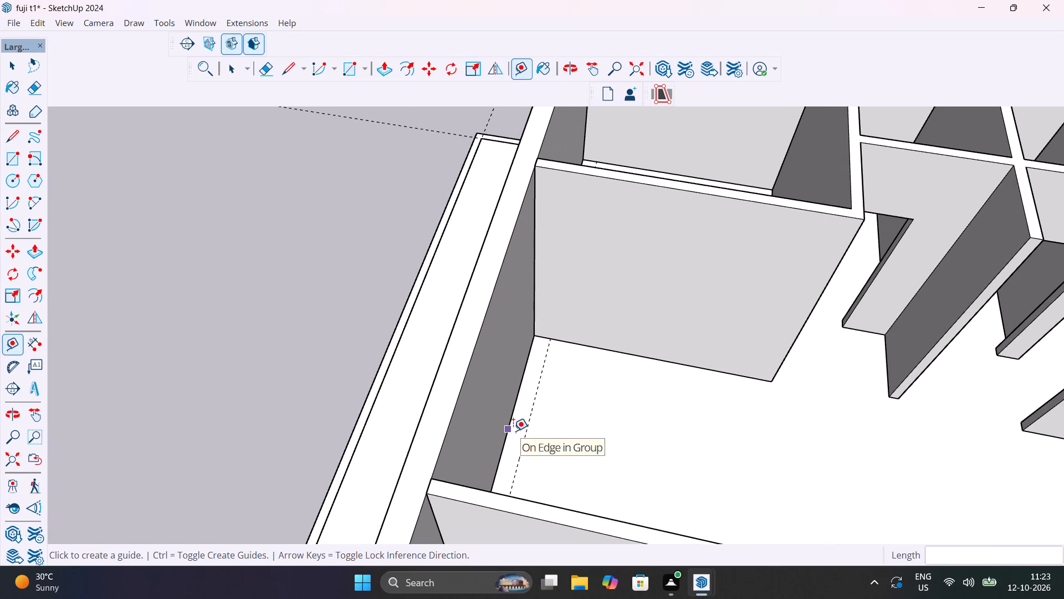
{"action": "left_click", "coordinate": [534, 412]}
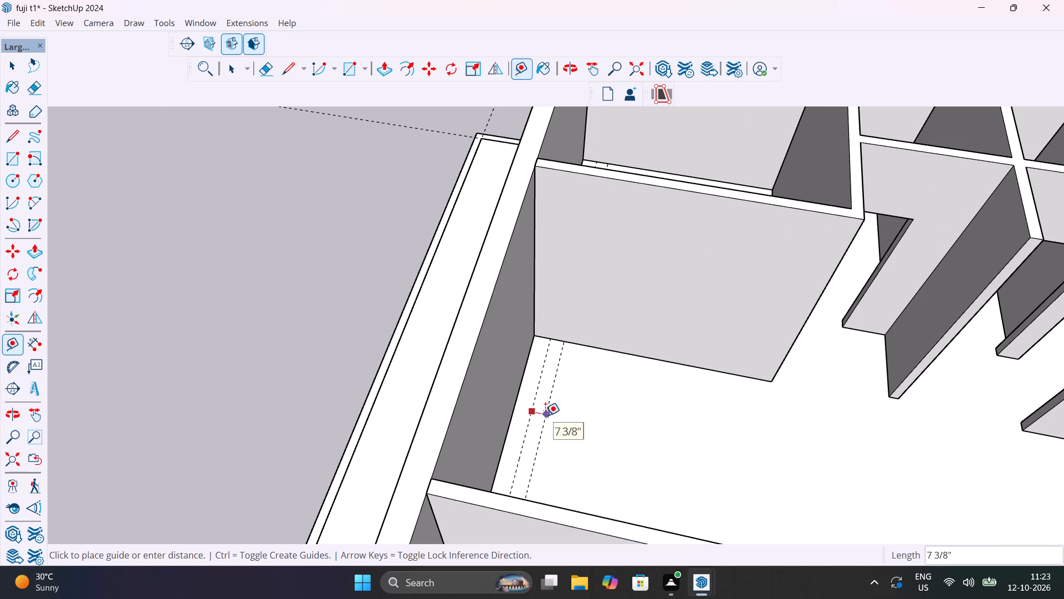
{"action": "type", "text": "4.5\""}
{"action": "key", "text": "Return"}
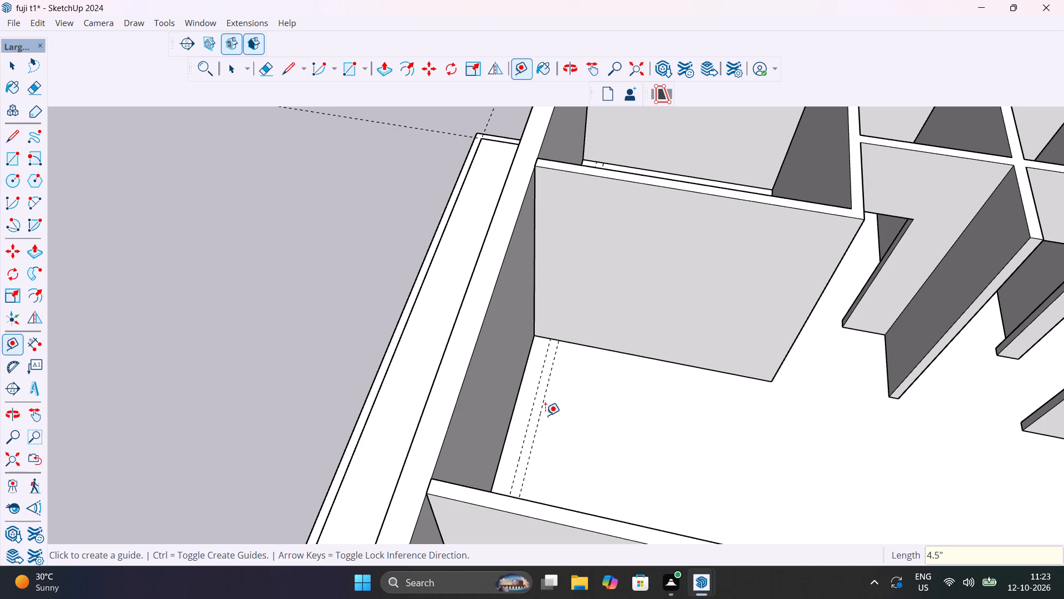
Open the balcony-side outer wall for editing and place guides on it along the two partition faces, 11' apart.
{"action": "middle_click_drag", "start_coordinate": [515, 433], "coordinate": [488, 423]}
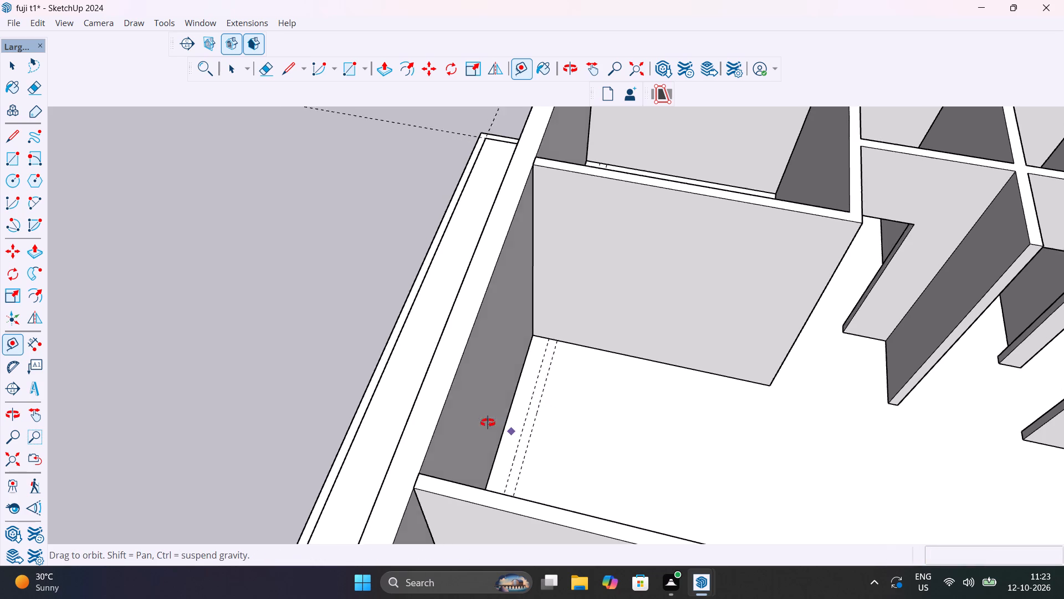
{"action": "middle_click_drag", "start_coordinate": [488, 423], "coordinate": [328, 392]}
{"action": "key", "text": "space"}
{"action": "double_click", "coordinate": [334, 331]}
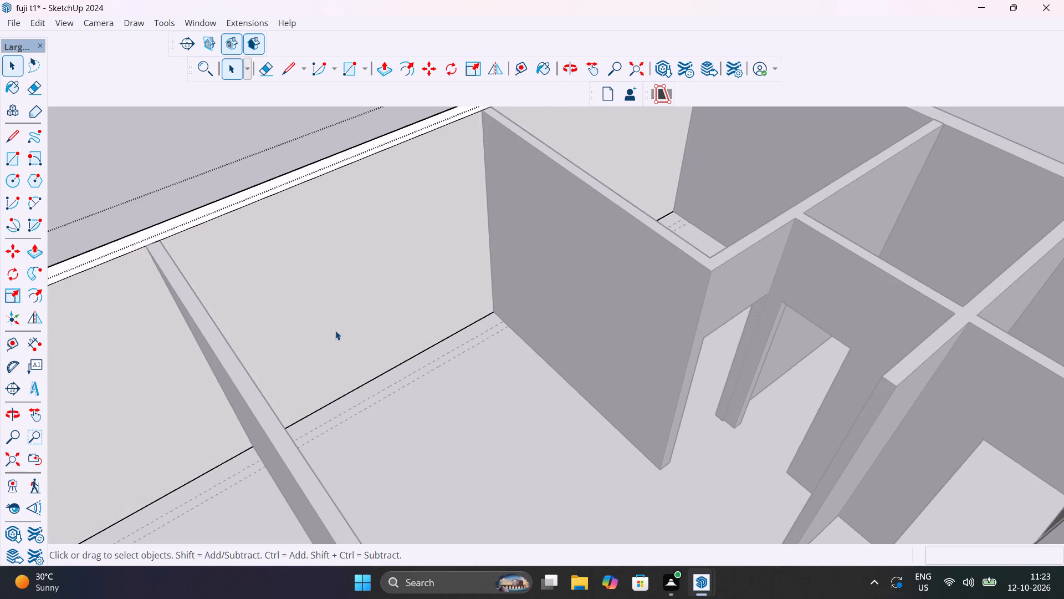
{"action": "key", "text": "t"}
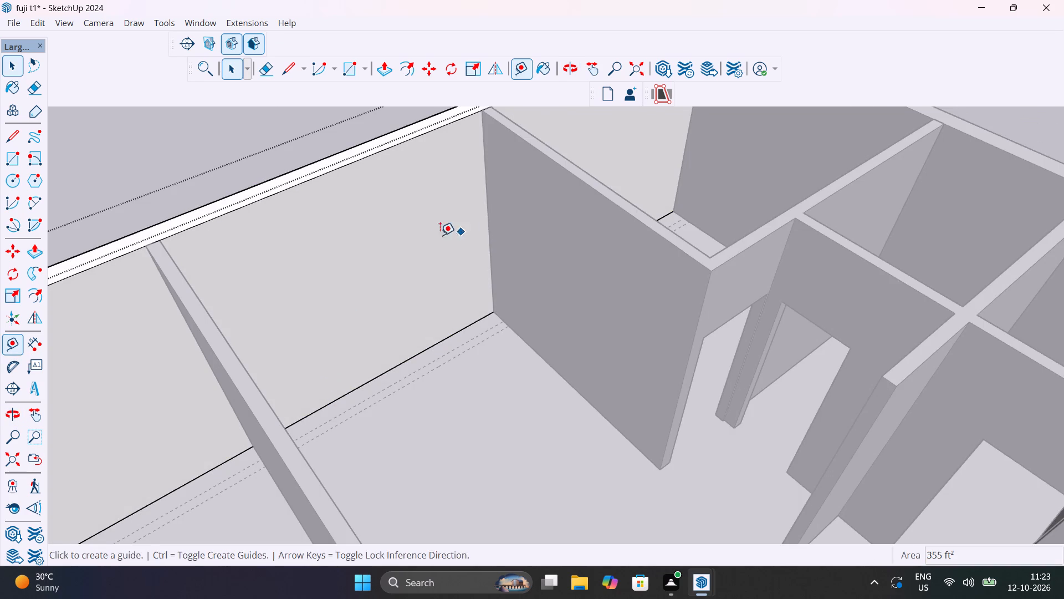
{"action": "scroll", "coordinate": [401, 286], "scroll_direction": "down", "scroll_amount": 1}
{"action": "middle_click_drag", "start_coordinate": [398, 285], "coordinate": [321, 282]}
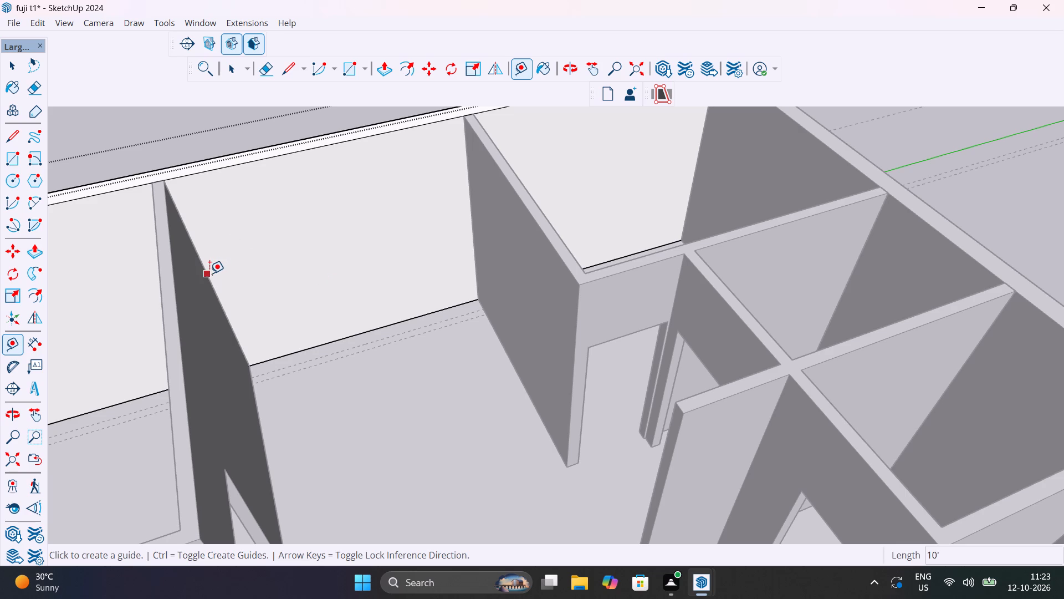
{"action": "left_click", "coordinate": [209, 273]}
{"action": "left_click", "coordinate": [470, 218]}
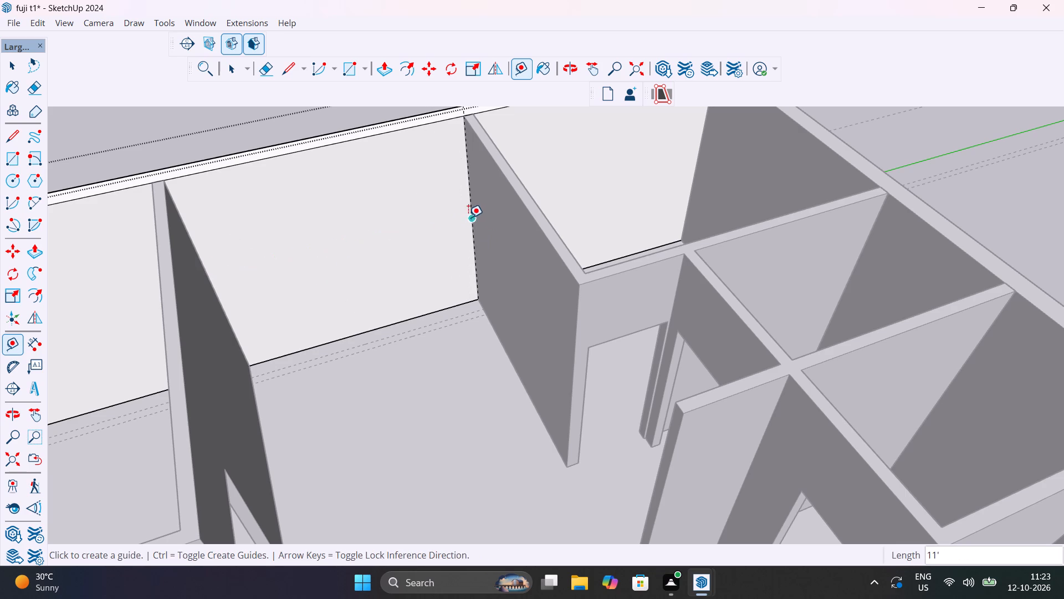
{"action": "left_click", "coordinate": [468, 207]}
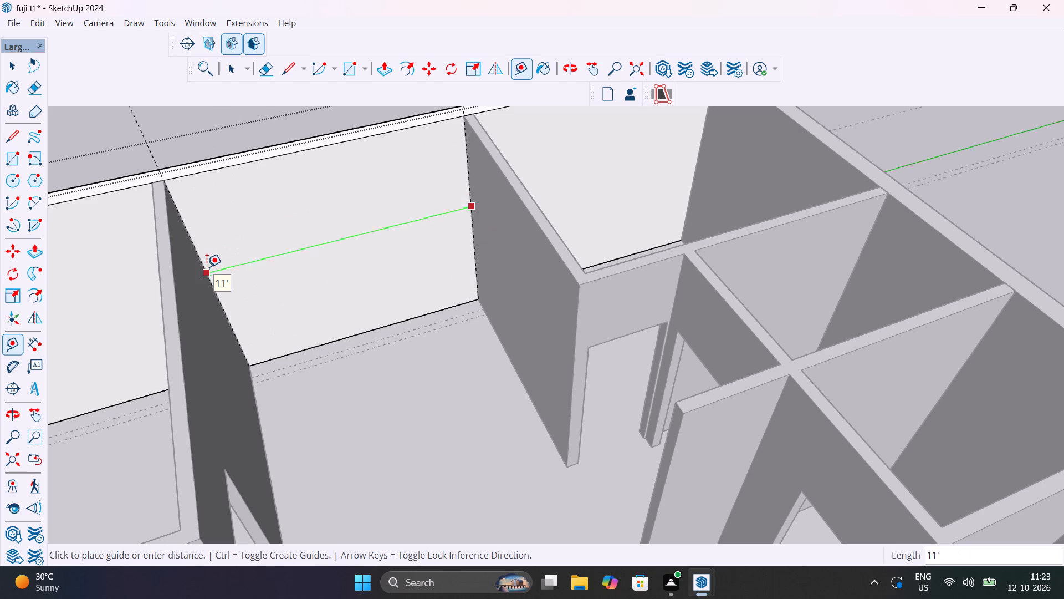
{"action": "left_click", "coordinate": [207, 267]}
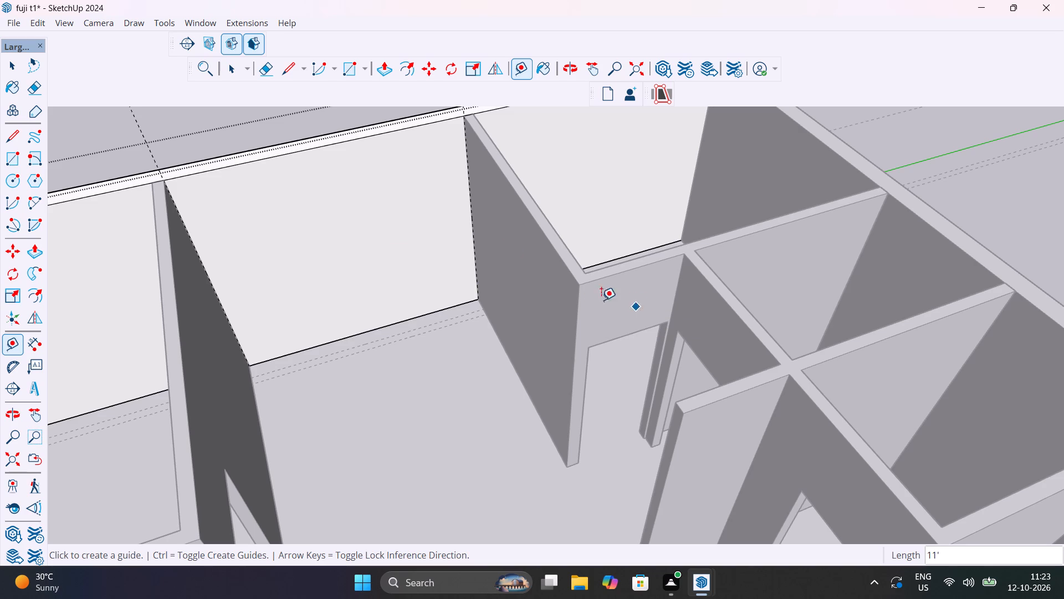
Cut a 10' by 11' opening between the two partitions by pushing a rectangle 9" through the wall and deleting its remaining face.
{"action": "key", "text": "r"}
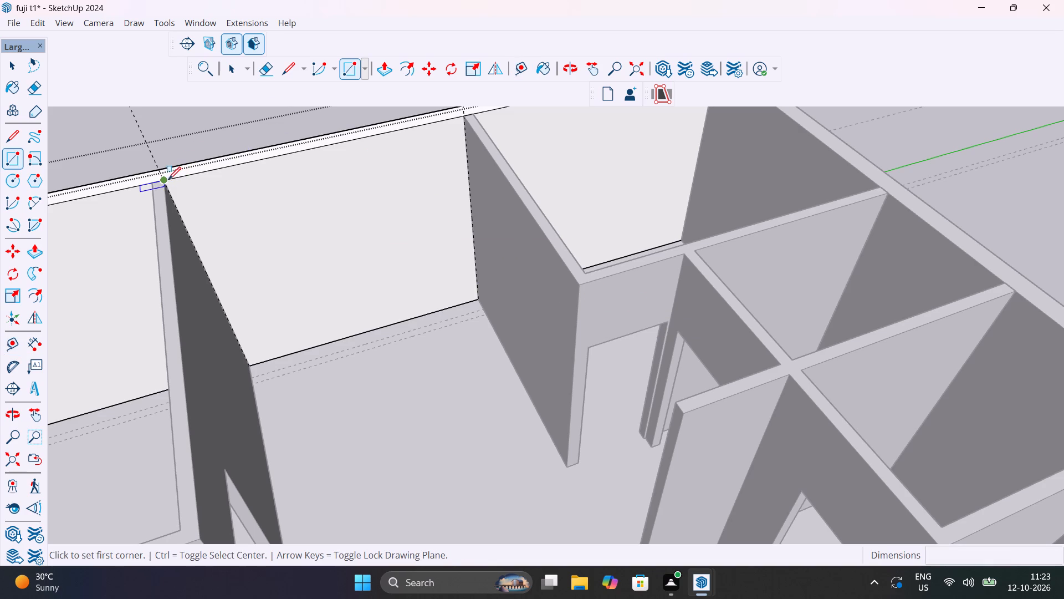
{"action": "left_click", "coordinate": [167, 179]}
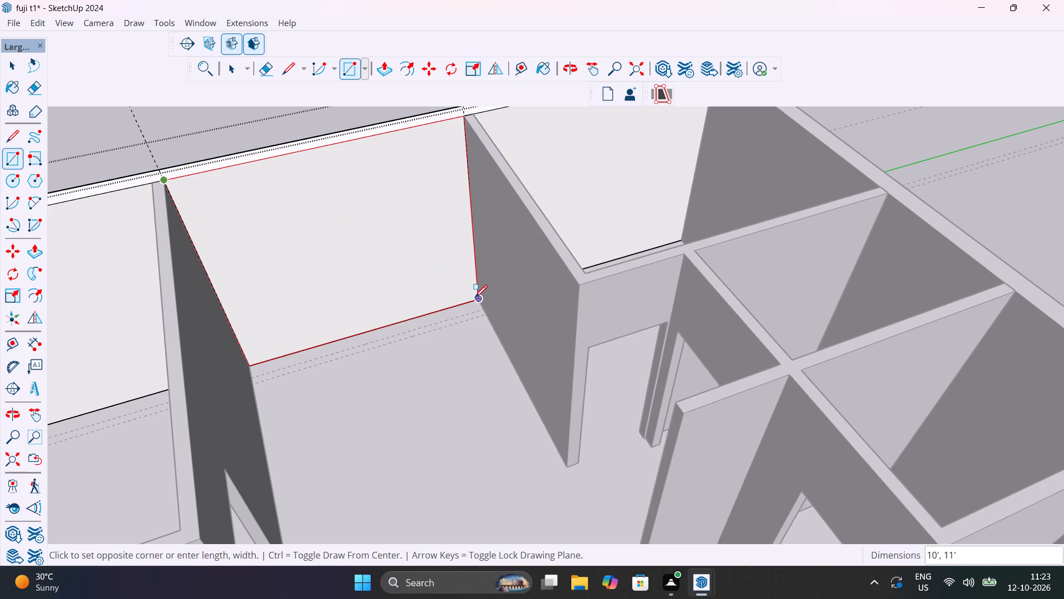
{"action": "left_click", "coordinate": [475, 297]}
{"action": "key", "text": "p"}
{"action": "left_click", "coordinate": [410, 250]}
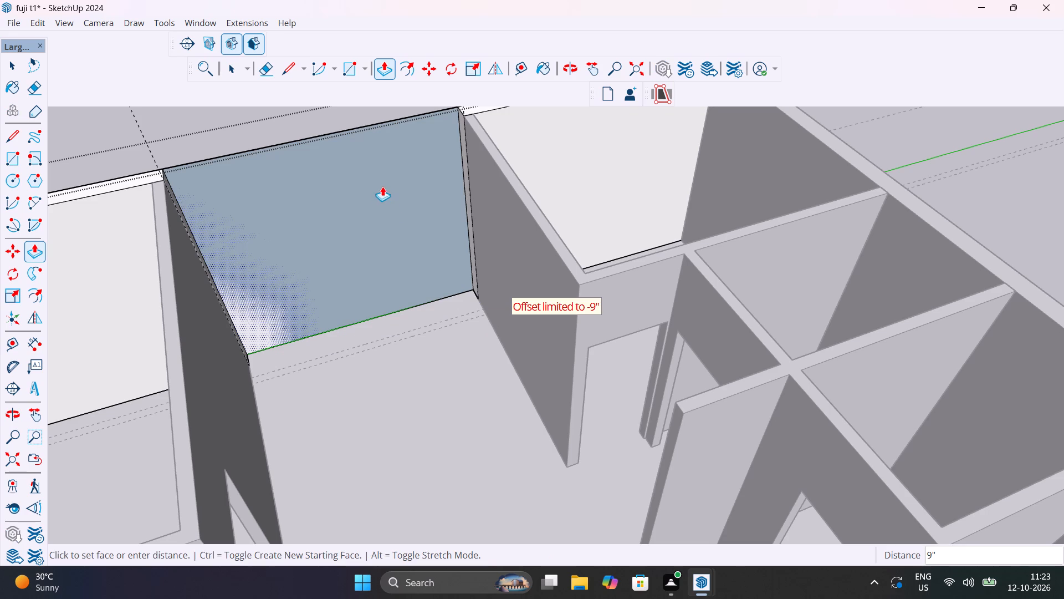
{"action": "left_click", "coordinate": [382, 186]}
{"action": "left_click", "coordinate": [351, 193]}
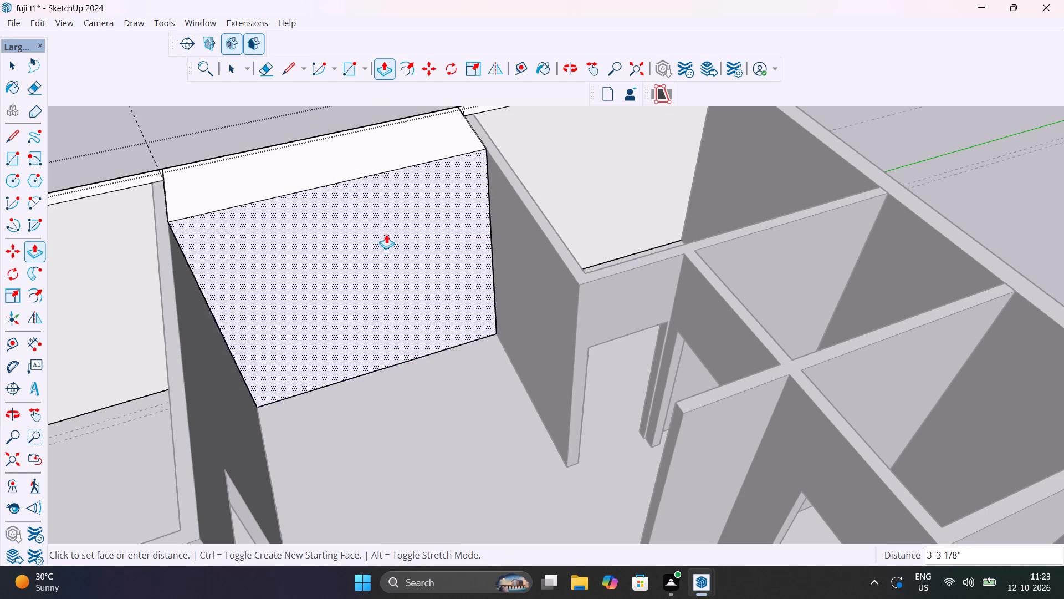
{"action": "key", "text": "Escape"}
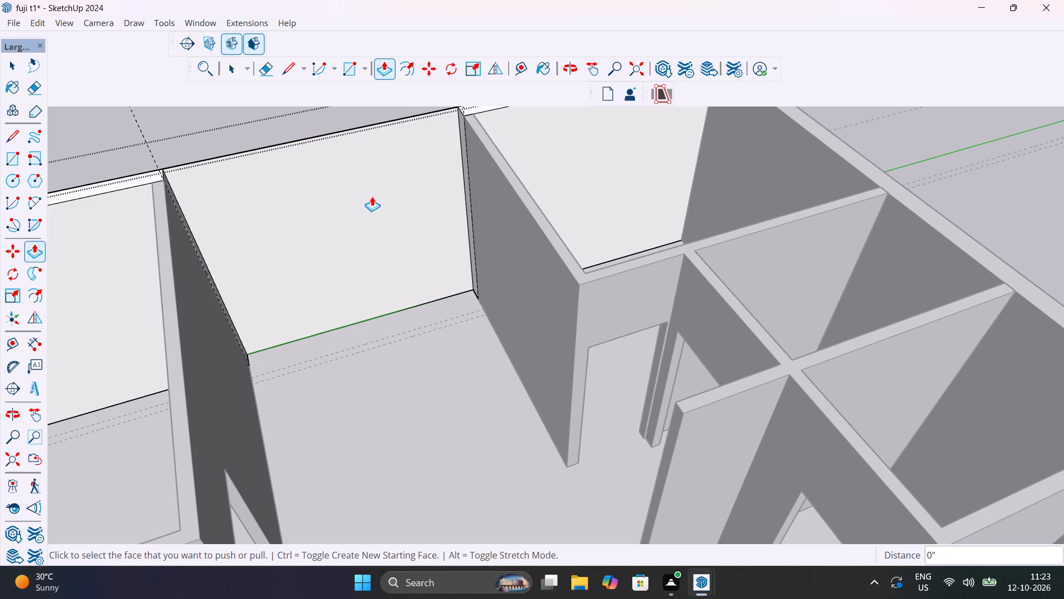
{"action": "key", "text": "space"}
{"action": "left_click", "coordinate": [372, 196]}
{"action": "key", "text": "Delete"}
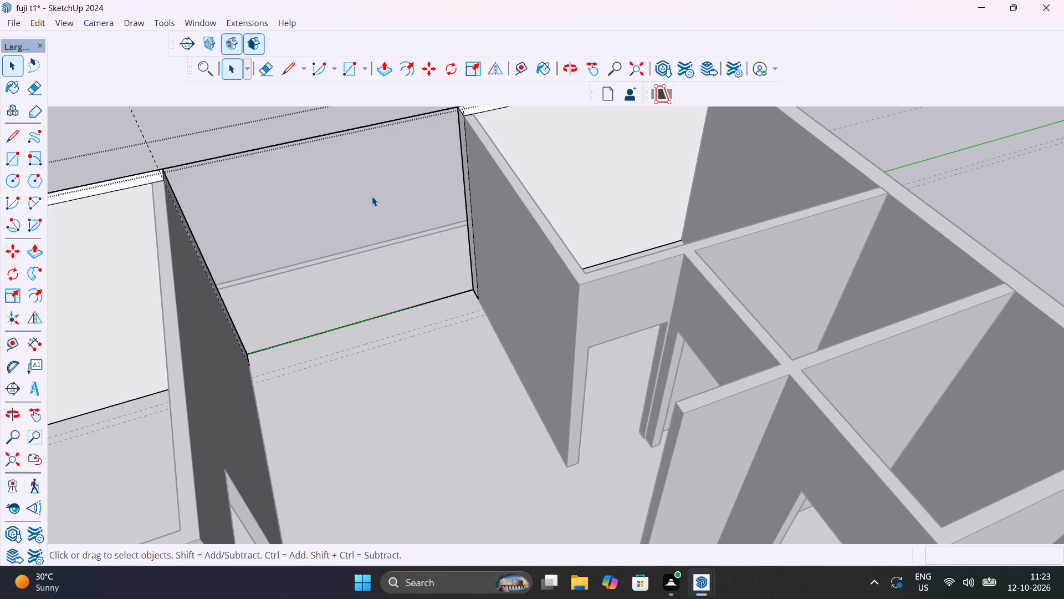
Delete the leftover top edge spanning the new balcony opening and close the wall for editing.
{"action": "scroll", "coordinate": [375, 238], "scroll_direction": "down", "scroll_amount": 4}
{"action": "scroll", "coordinate": [357, 169], "scroll_direction": "up", "scroll_amount": 5}
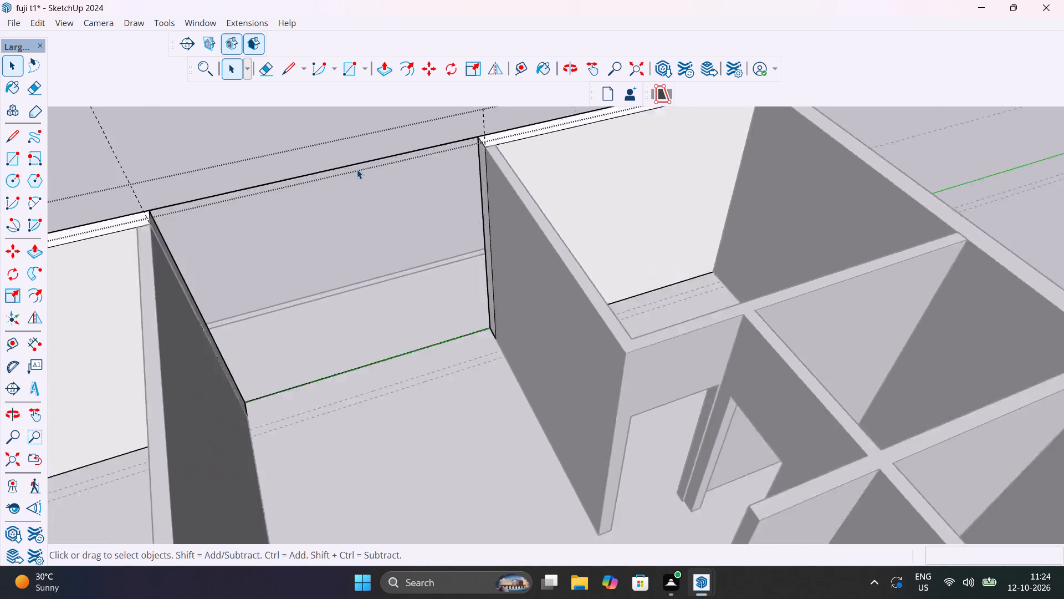
{"action": "left_click", "coordinate": [357, 163]}
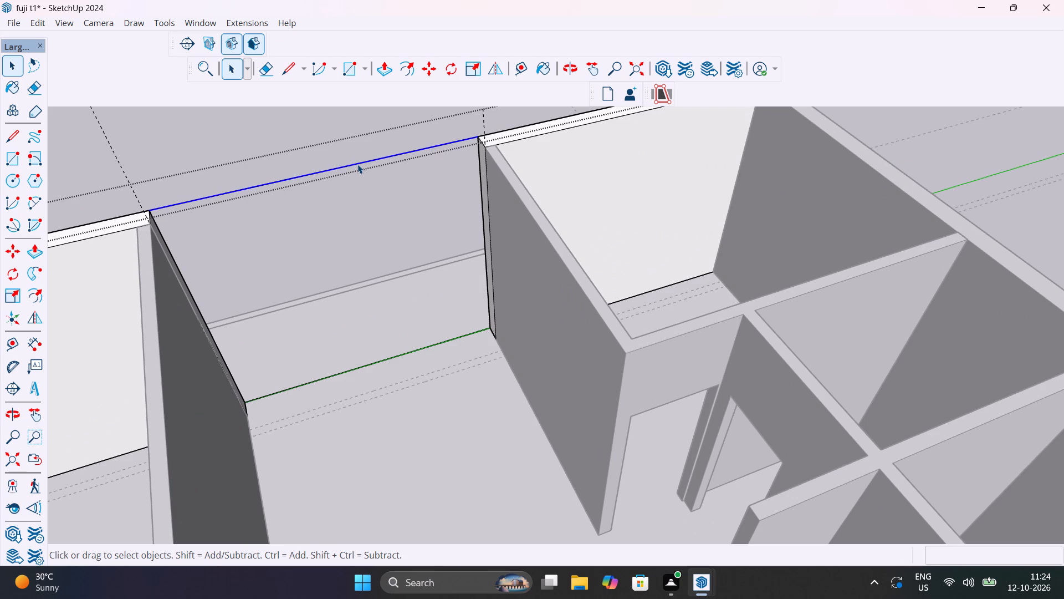
{"action": "key", "text": "Delete"}
{"action": "scroll", "coordinate": [379, 261], "scroll_direction": "down", "scroll_amount": 8}
{"action": "left_click", "coordinate": [337, 144]}
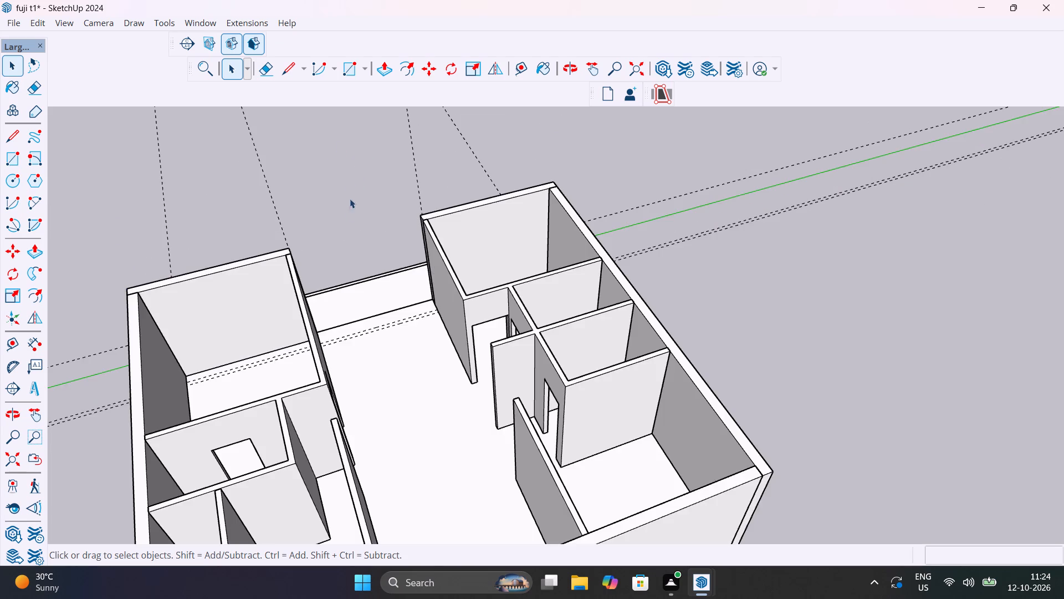
Reopen the balcony-side wall, delete the leftover floor-level edge across the opening, and leave the wall's editing mode.
{"action": "middle_click_drag", "start_coordinate": [424, 260], "coordinate": [820, 232]}
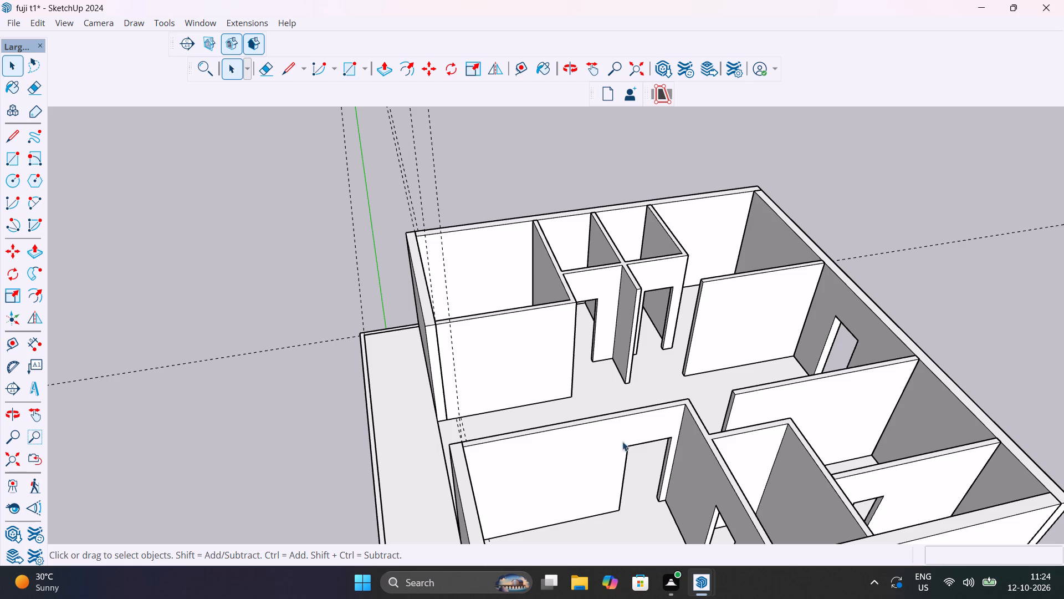
{"action": "middle_click_drag", "start_coordinate": [461, 412], "coordinate": [410, 288], "text": "shift"}
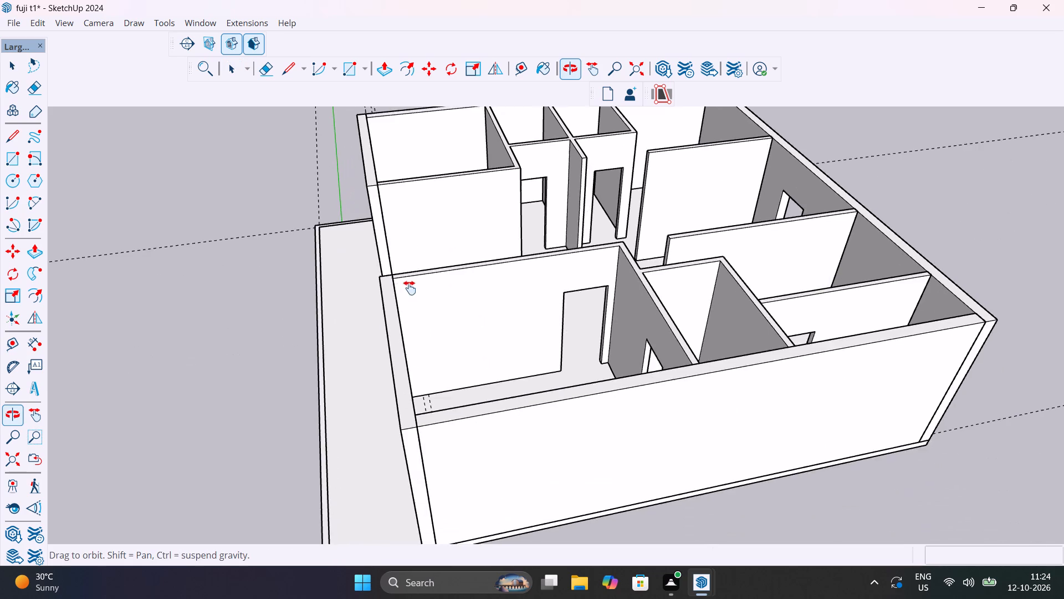
{"action": "middle_click_drag", "start_coordinate": [410, 288], "coordinate": [433, 468], "text": "shift"}
{"action": "scroll", "coordinate": [405, 374], "scroll_direction": "up", "scroll_amount": 6}
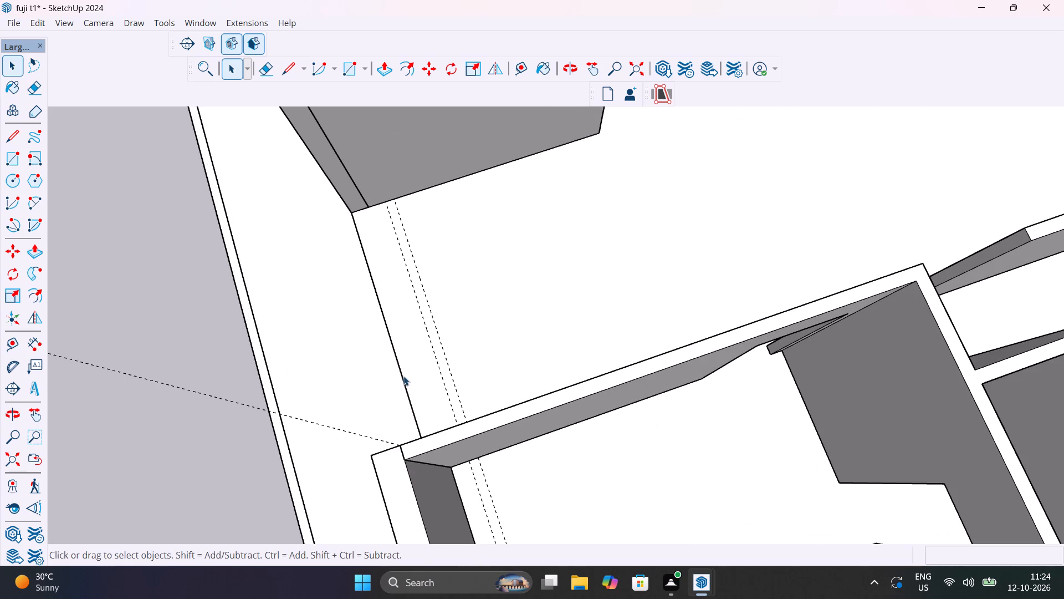
{"action": "left_click", "coordinate": [403, 379]}
{"action": "double_click", "coordinate": [403, 385]}
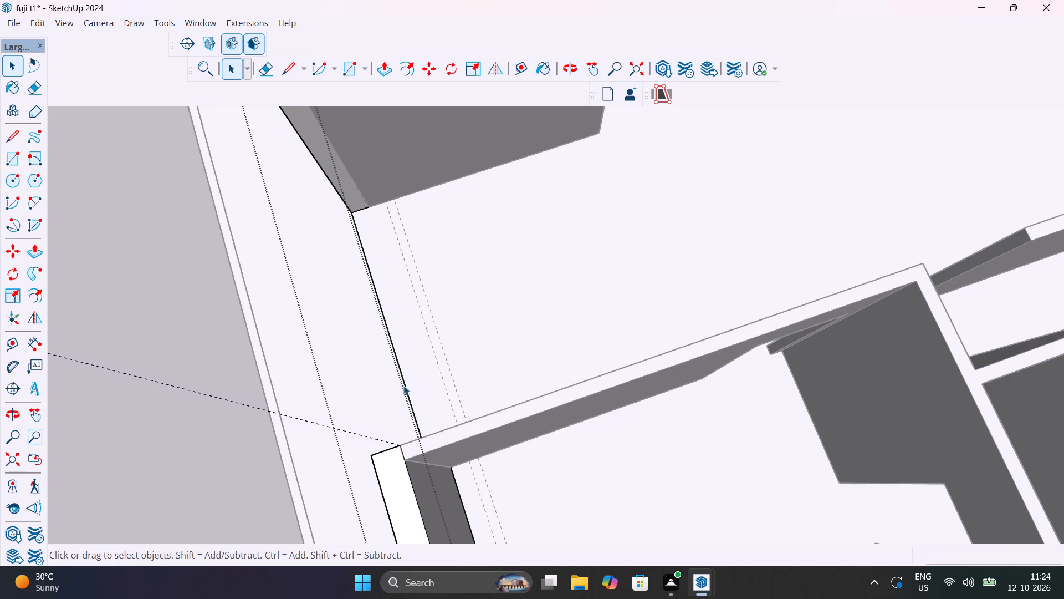
{"action": "left_click", "coordinate": [407, 389]}
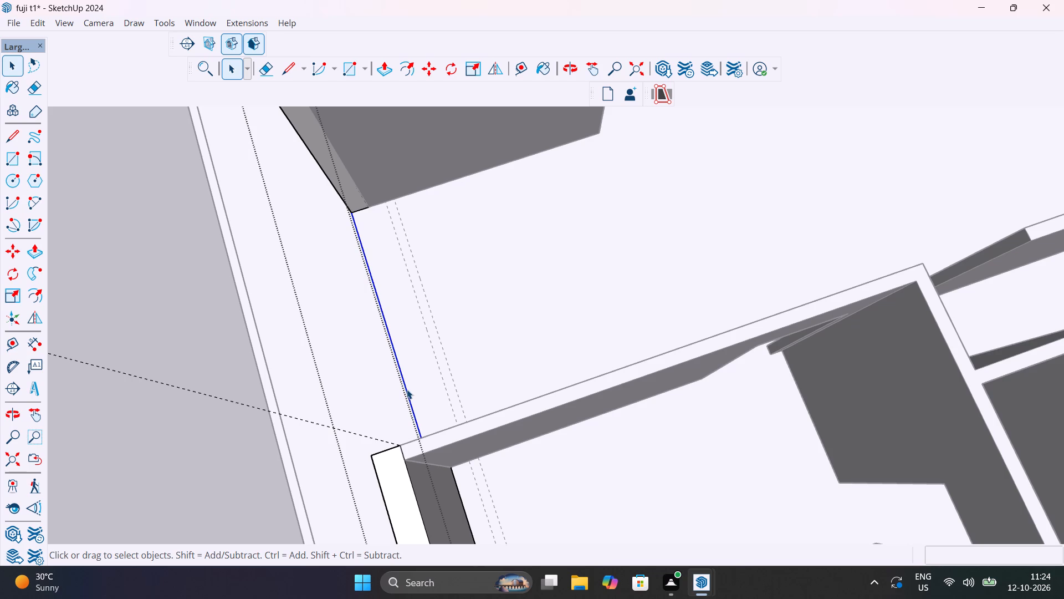
{"action": "key", "text": "Delete"}
{"action": "scroll", "coordinate": [407, 389], "scroll_direction": "down", "scroll_amount": 13}
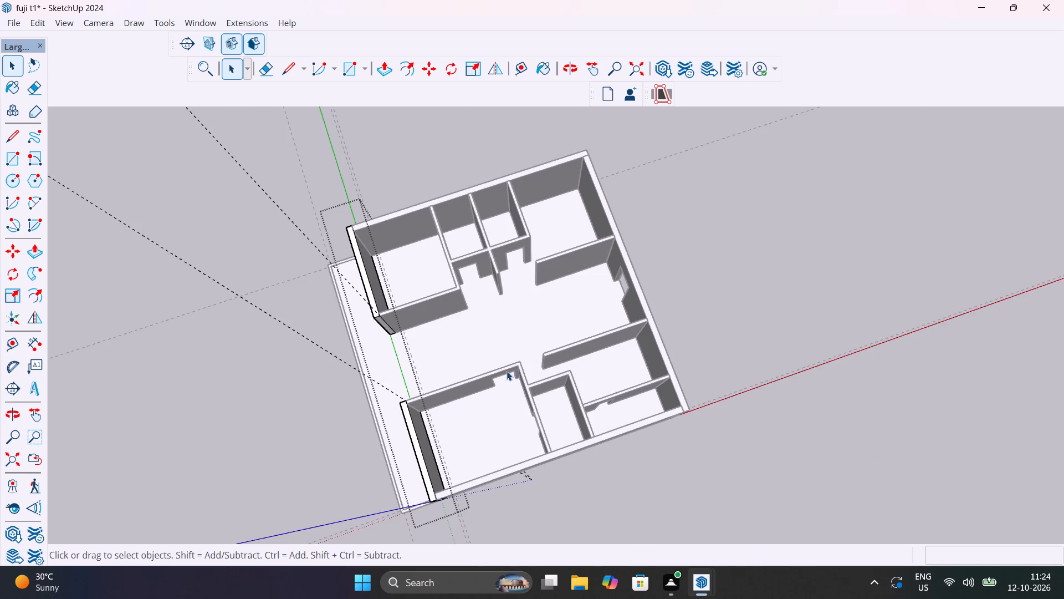
{"action": "middle_click_drag", "start_coordinate": [530, 360], "coordinate": [606, 317]}
{"action": "left_click", "coordinate": [712, 256]}
Frame the balcony opening from the balcony side and open the 3D Warehouse model library.
{"action": "scroll", "coordinate": [406, 392], "scroll_direction": "up", "scroll_amount": 6}
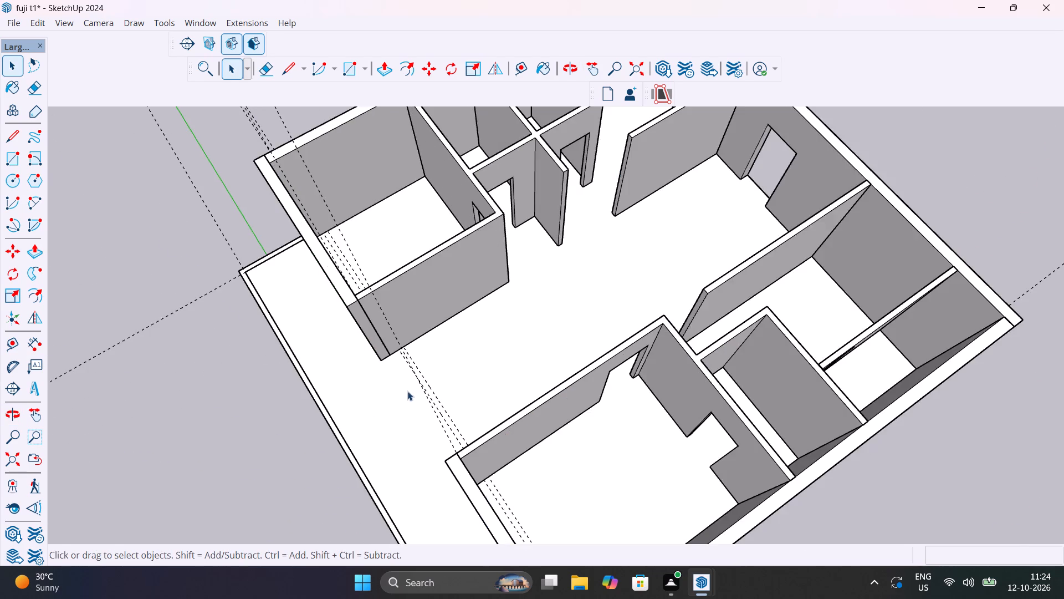
{"action": "scroll", "coordinate": [410, 392], "scroll_direction": "up", "scroll_amount": 6}
{"action": "middle_click_drag", "start_coordinate": [468, 402], "coordinate": [688, 289]}
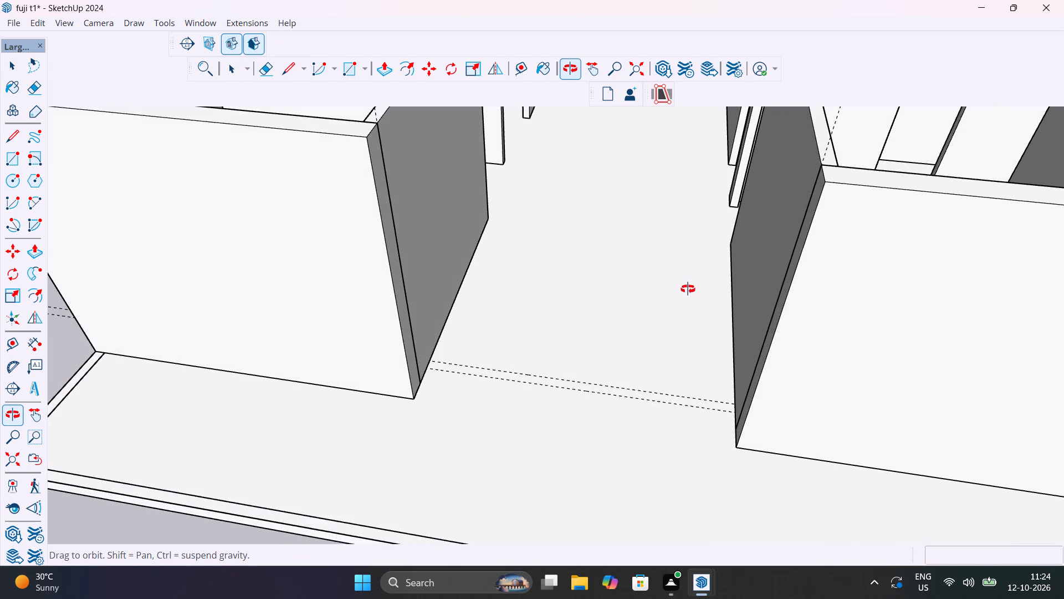
{"action": "middle_click_drag", "start_coordinate": [688, 289], "coordinate": [631, 311]}
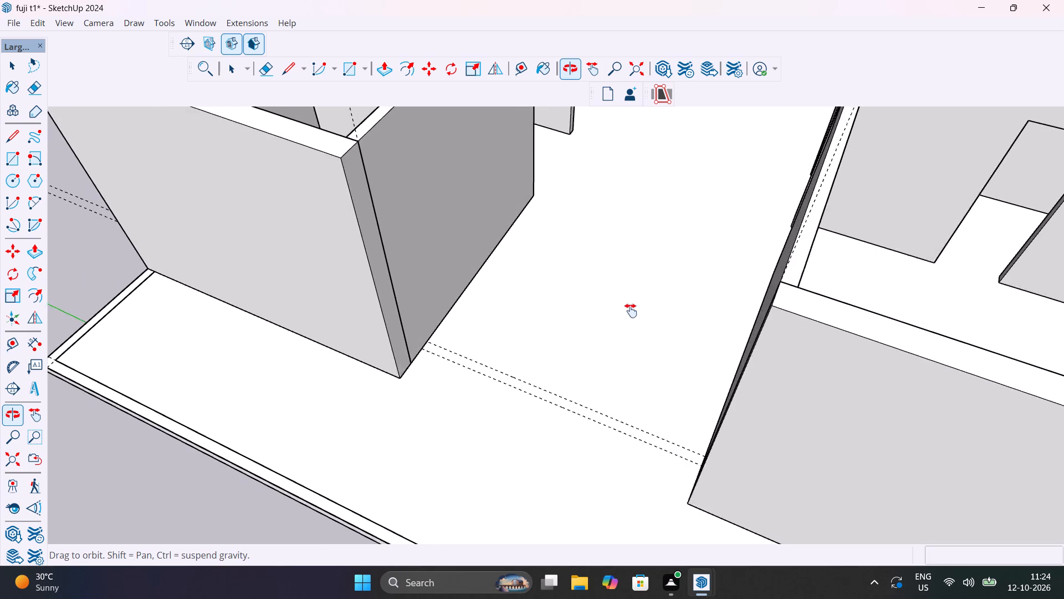
{"action": "middle_click_drag", "start_coordinate": [631, 311], "coordinate": [591, 394]}
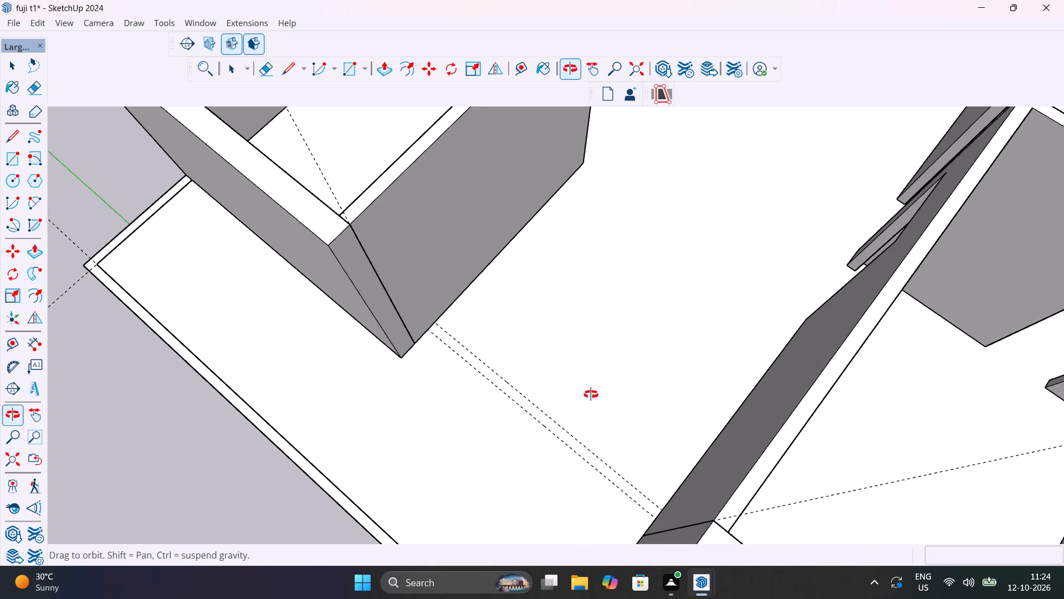
{"action": "middle_click_drag", "start_coordinate": [591, 394], "coordinate": [791, 302]}
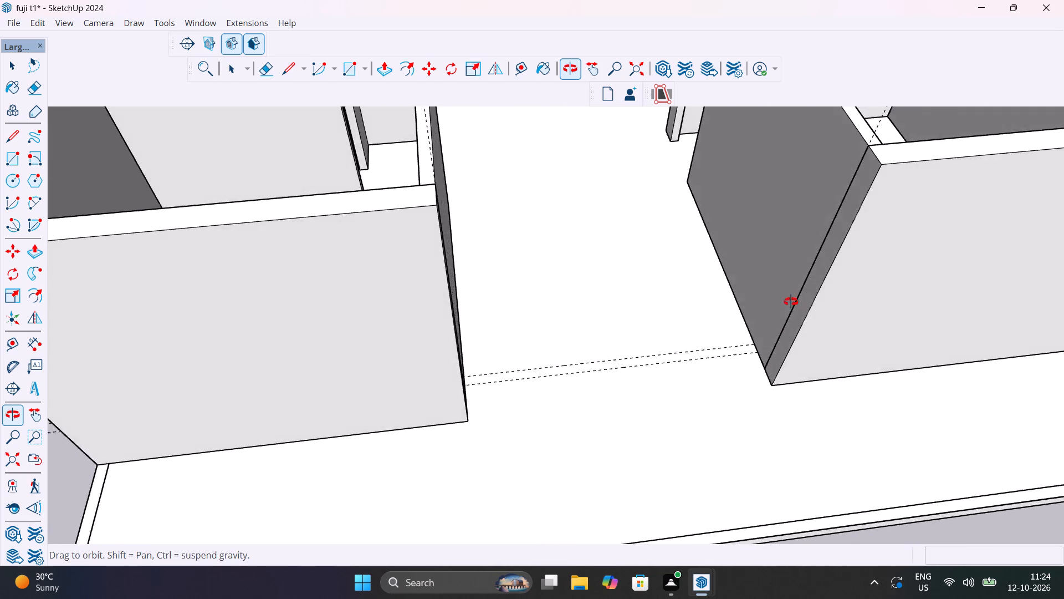
{"action": "middle_click_drag", "start_coordinate": [791, 302], "coordinate": [787, 305]}
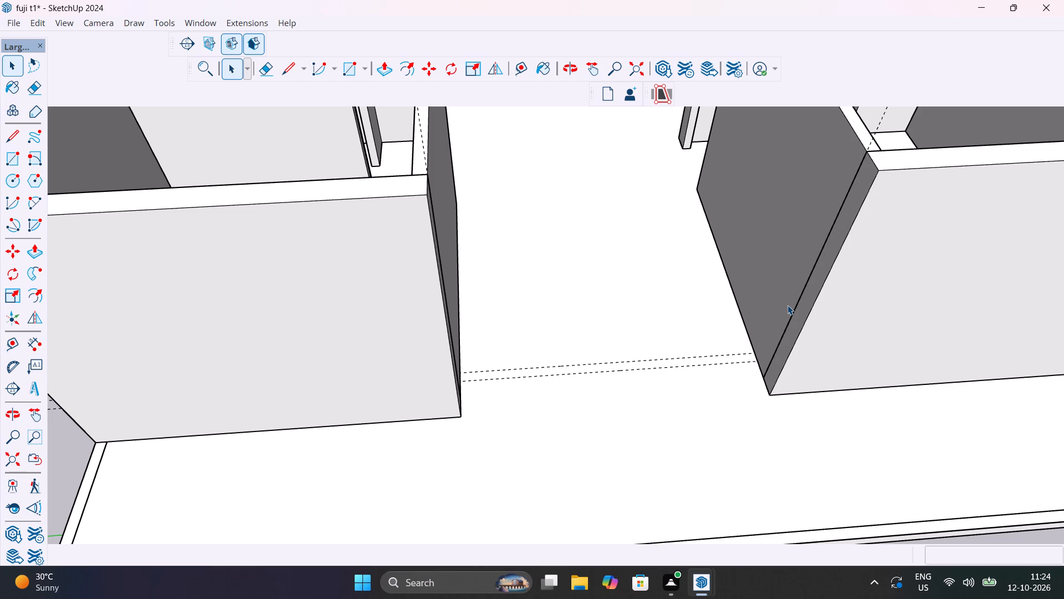
{"action": "left_click", "coordinate": [206, 24]}
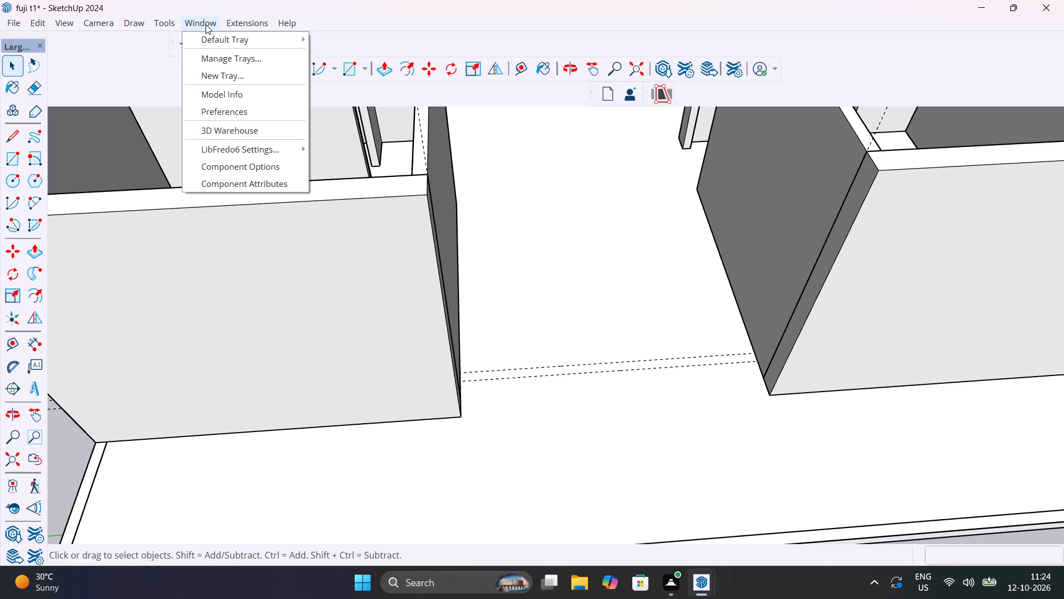
{"action": "left_click", "coordinate": [243, 129]}
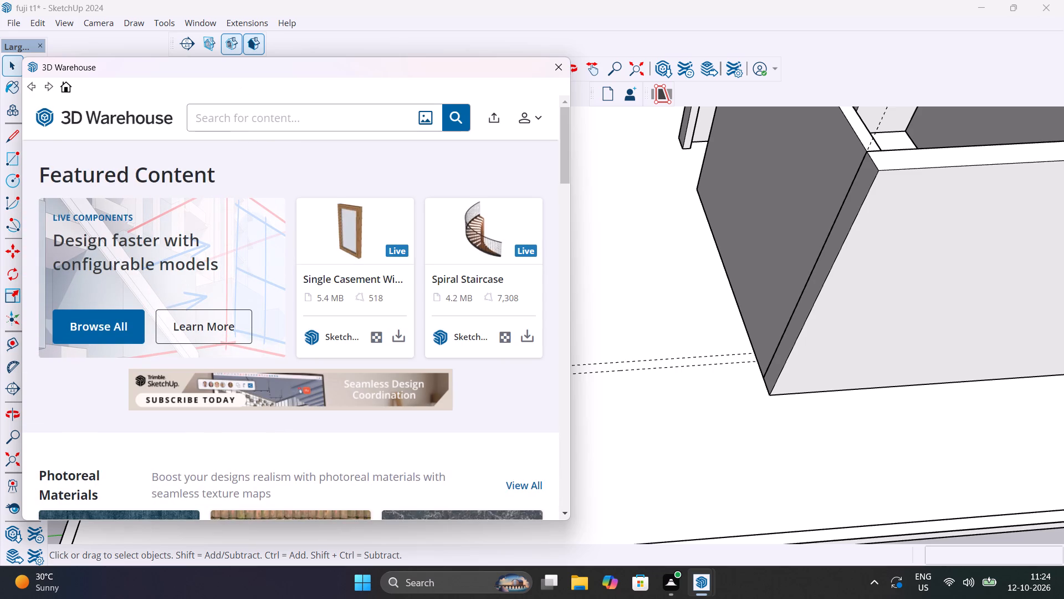
Close the 3D Warehouse model library.
{"action": "left_click", "coordinate": [257, 117]}
{"action": "left_click", "coordinate": [556, 77]}
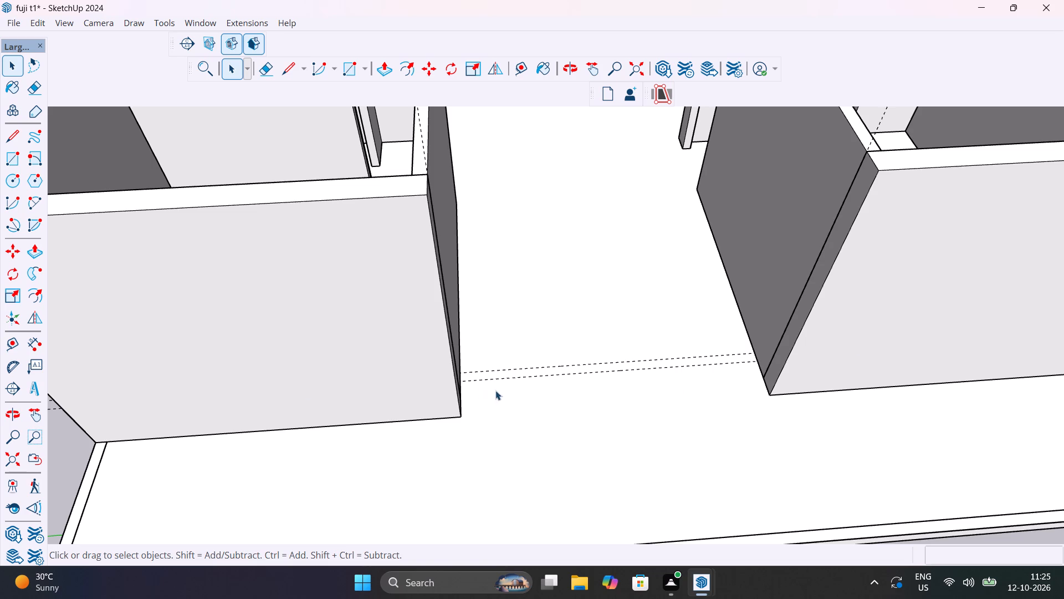
Draw a 4 1/2" by 11' rectangle on the floor guides across the balcony opening and make it a group.
{"action": "scroll", "coordinate": [528, 374], "scroll_direction": "up", "scroll_amount": 6}
{"action": "middle_click_drag", "start_coordinate": [514, 375], "coordinate": [398, 412], "text": "shift"}
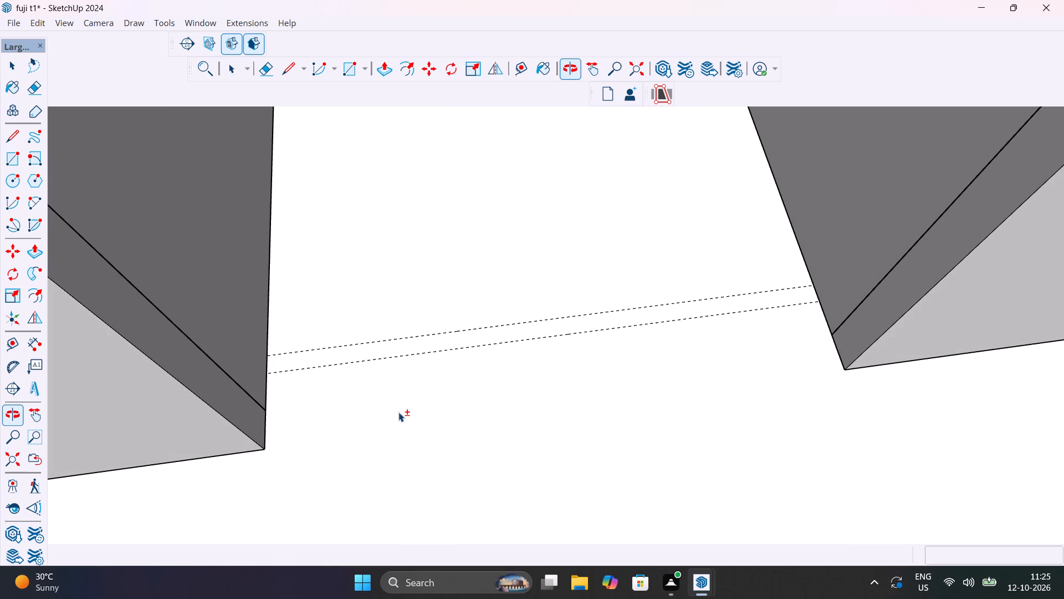
{"action": "key", "text": "r"}
{"action": "left_click", "coordinate": [269, 373]}
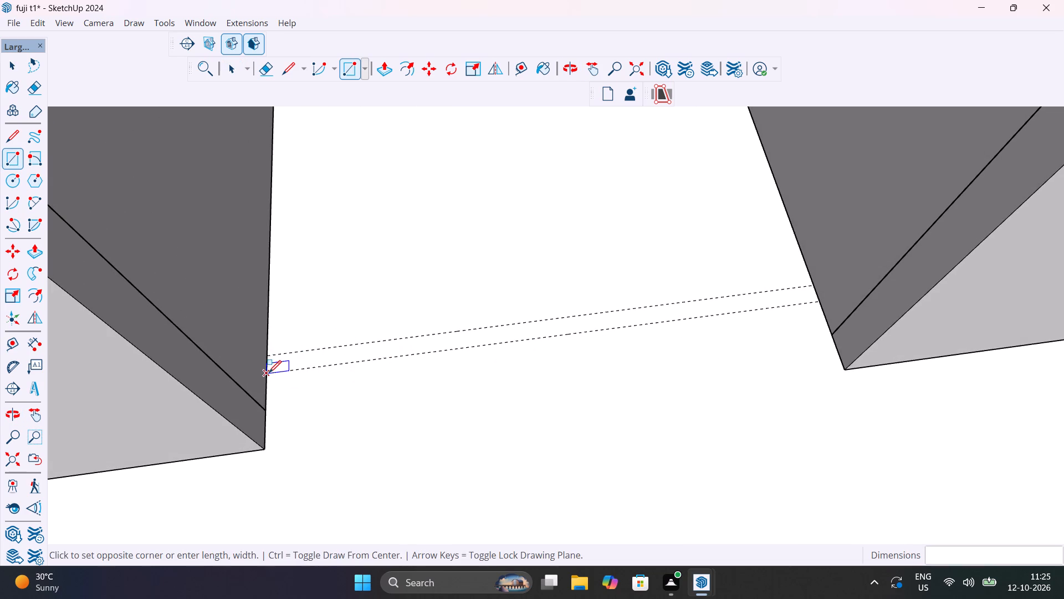
{"action": "left_click", "coordinate": [812, 290]}
{"action": "scroll", "coordinate": [695, 328], "scroll_direction": "down", "scroll_amount": 7}
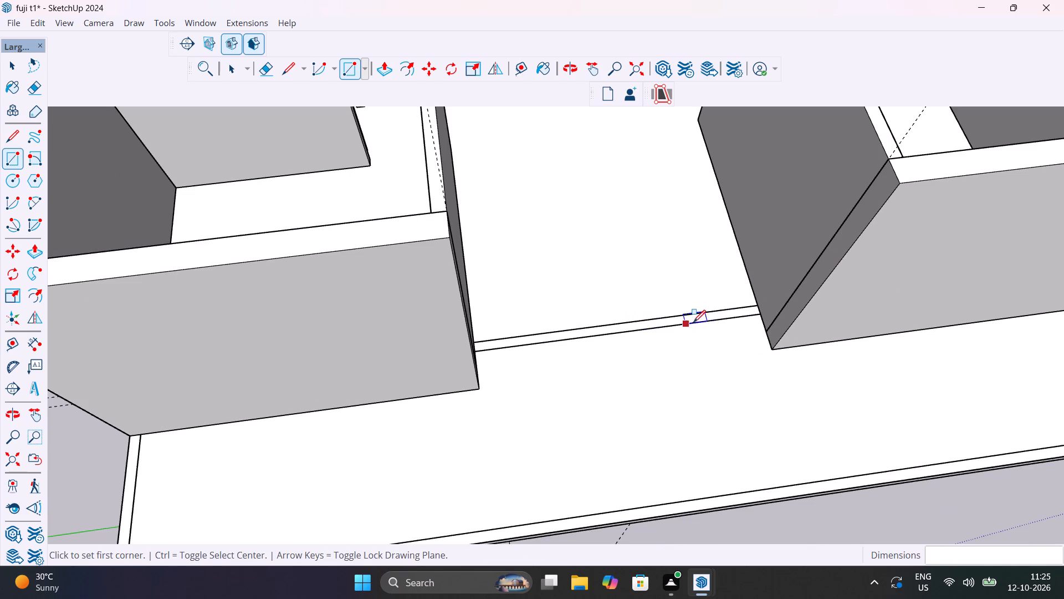
{"action": "scroll", "coordinate": [693, 322], "scroll_direction": "up", "scroll_amount": 6}
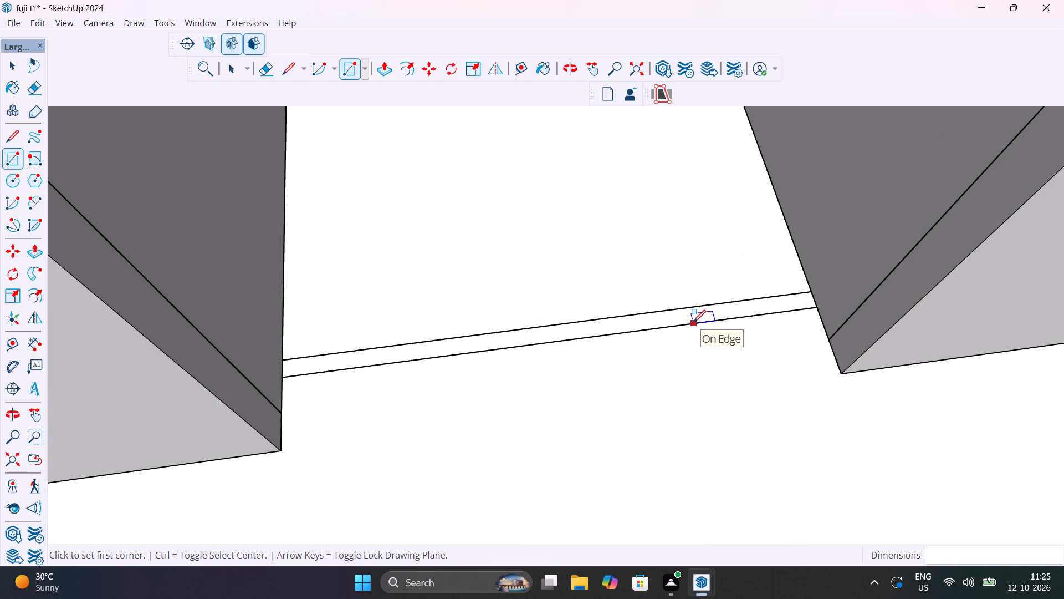
{"action": "key", "text": "space"}
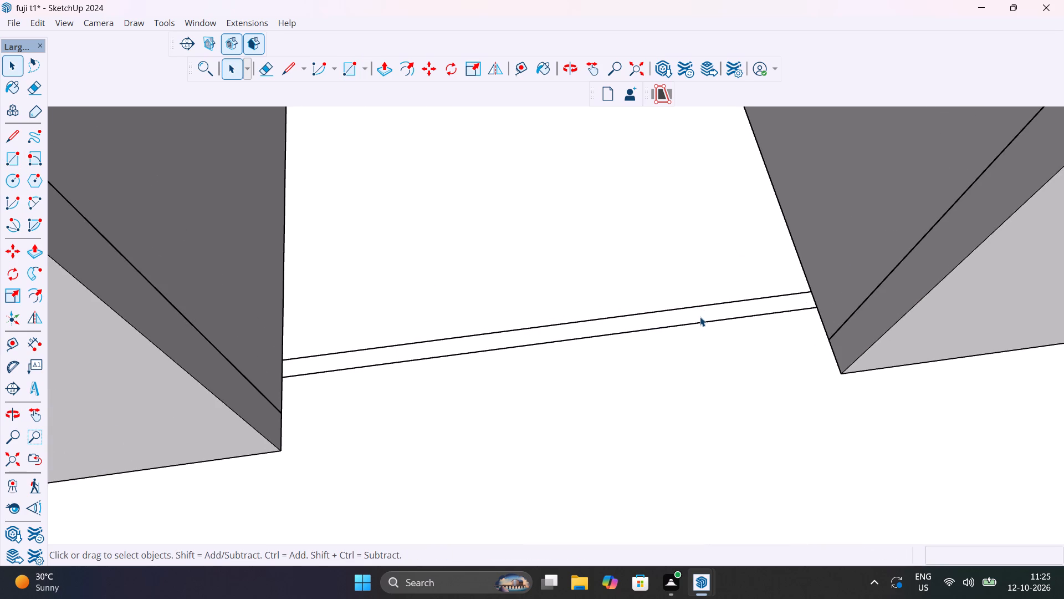
{"action": "double_click", "coordinate": [700, 317]}
{"action": "right_click", "coordinate": [700, 317]}
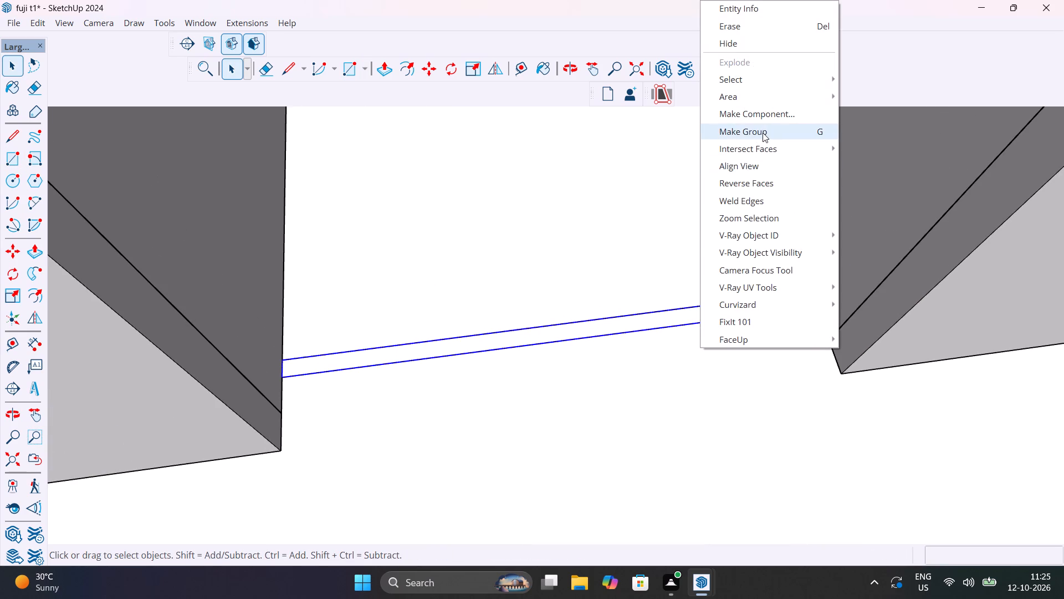
{"action": "left_click", "coordinate": [763, 133]}
Open the new group, push/pull the strip up 10' to the adjoining walls' top, and leave group editing.
{"action": "double_click", "coordinate": [696, 314]}
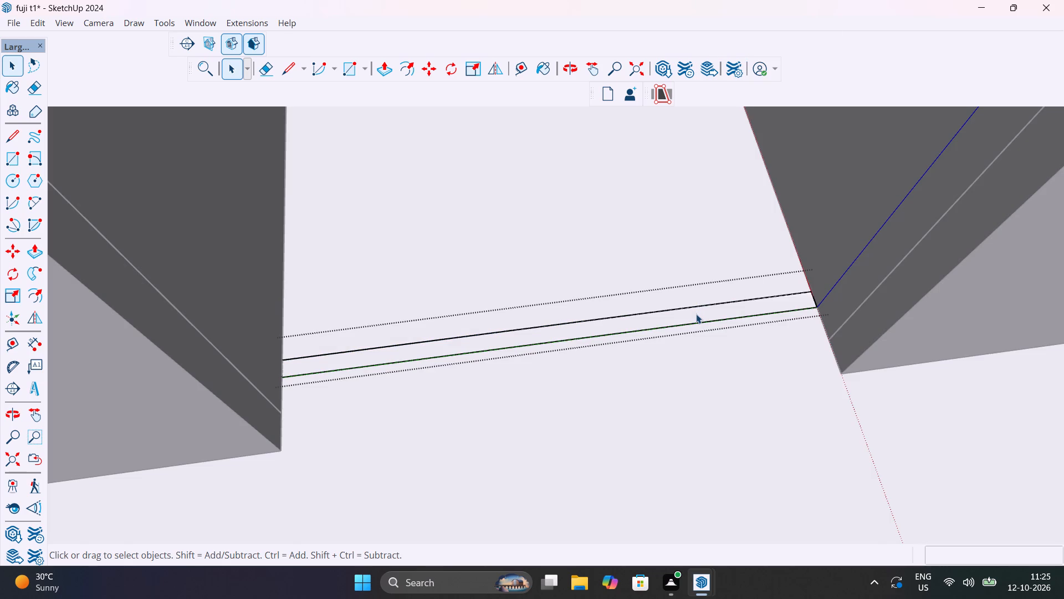
{"action": "key", "text": "p"}
{"action": "left_click", "coordinate": [696, 314]}
{"action": "scroll", "coordinate": [635, 280], "scroll_direction": "down", "scroll_amount": 12}
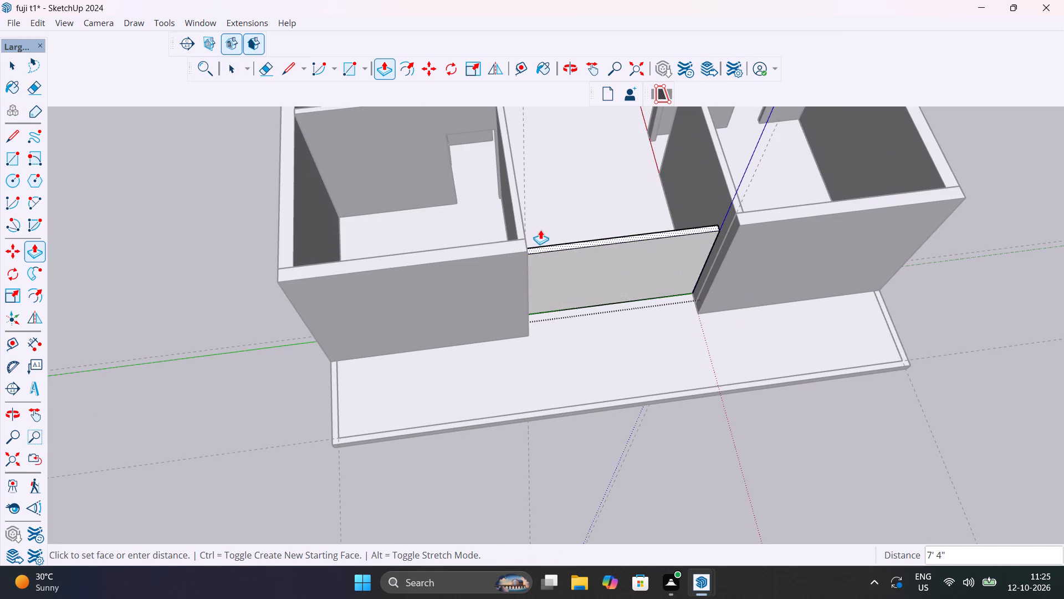
{"action": "scroll", "coordinate": [519, 233], "scroll_direction": "up", "scroll_amount": 6}
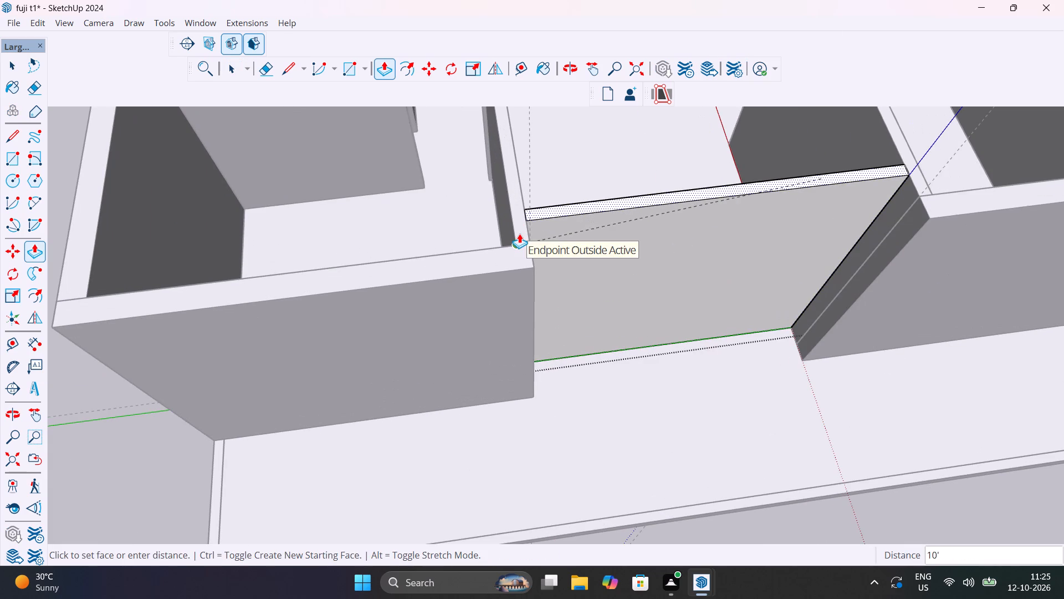
{"action": "left_click", "coordinate": [519, 233]}
{"action": "key", "text": "space"}
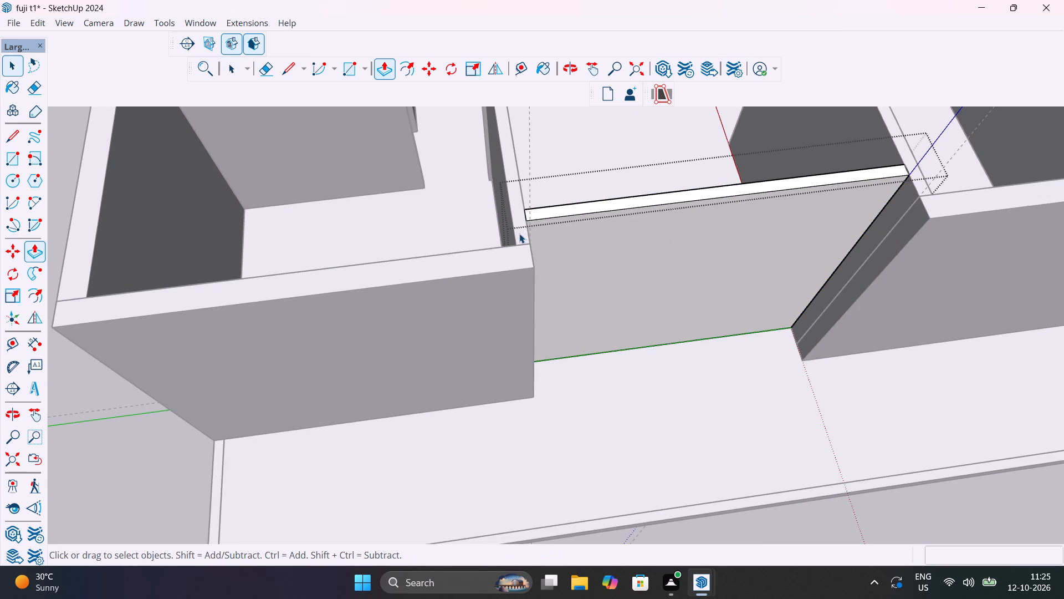
{"action": "left_click", "coordinate": [885, 517]}
Open the new infill wall's group from the balcony side and place vertical guides 1' in from both side edges.
{"action": "middle_click_drag", "start_coordinate": [817, 287], "coordinate": [815, 283]}
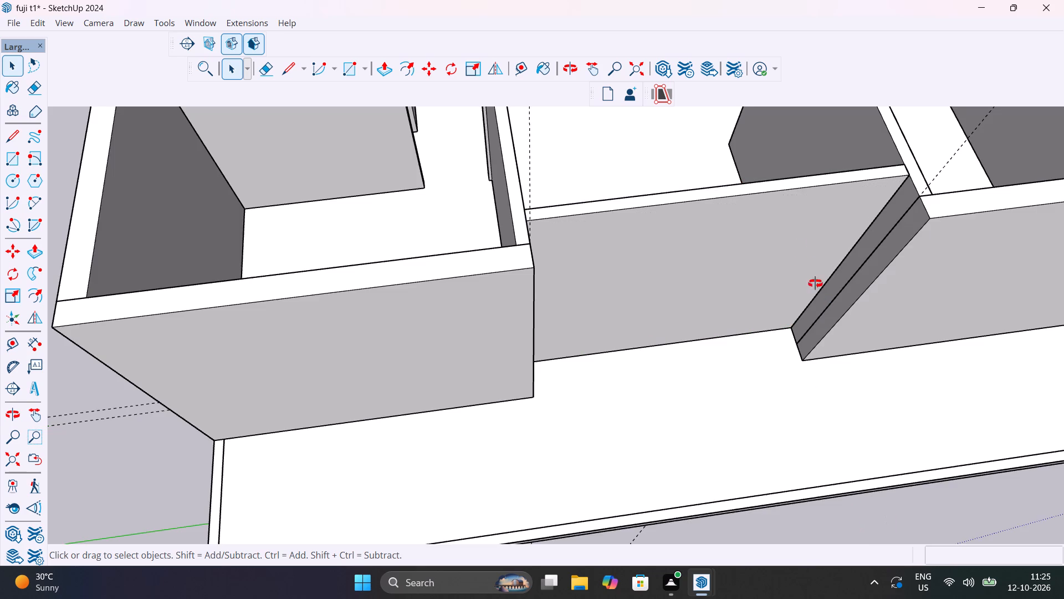
{"action": "middle_click_drag", "start_coordinate": [815, 283], "coordinate": [707, 133]}
{"action": "double_click", "coordinate": [748, 235]}
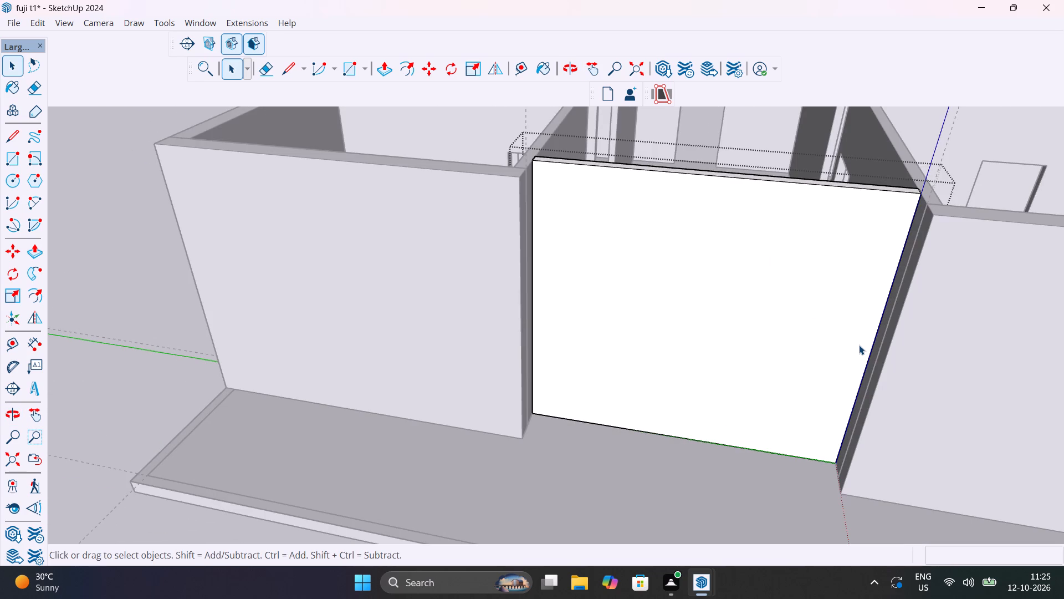
{"action": "scroll", "coordinate": [868, 361], "scroll_direction": "up", "scroll_amount": 3}
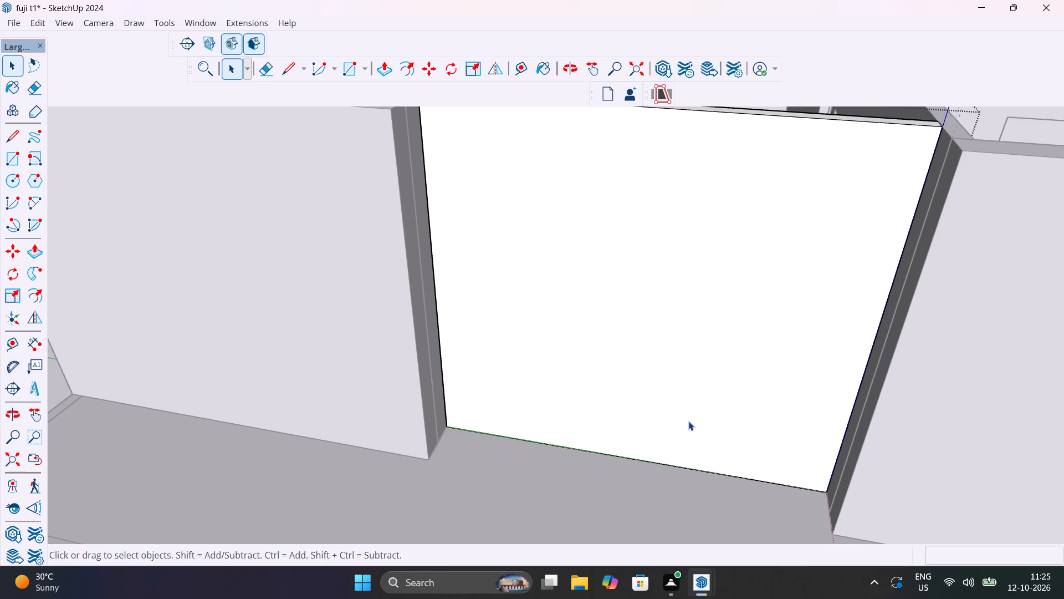
{"action": "middle_click_drag", "start_coordinate": [738, 422], "coordinate": [703, 377]}
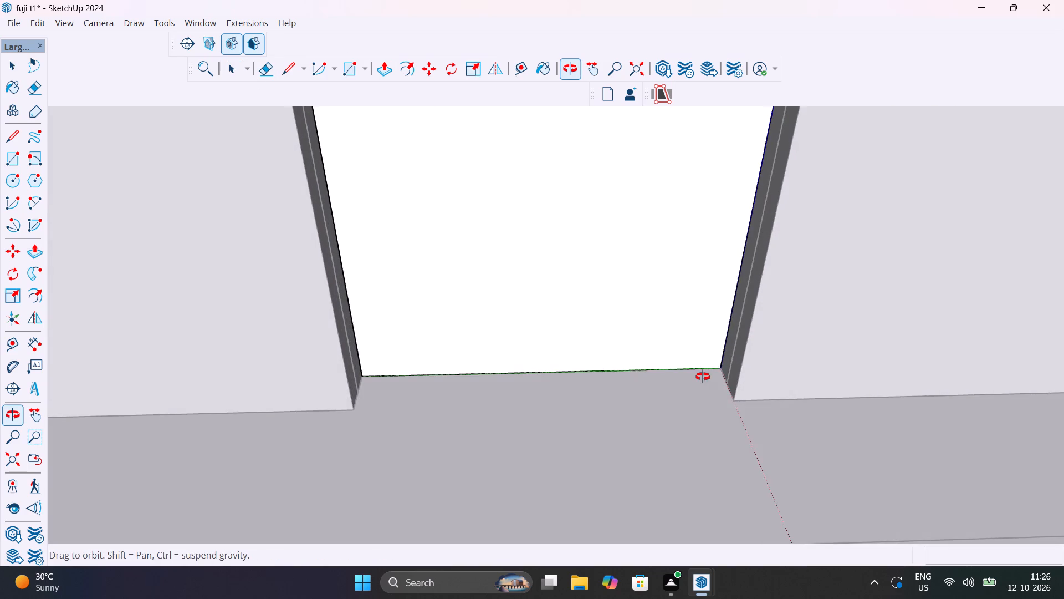
{"action": "middle_click_drag", "start_coordinate": [703, 377], "coordinate": [720, 442]}
{"action": "key", "text": "t"}
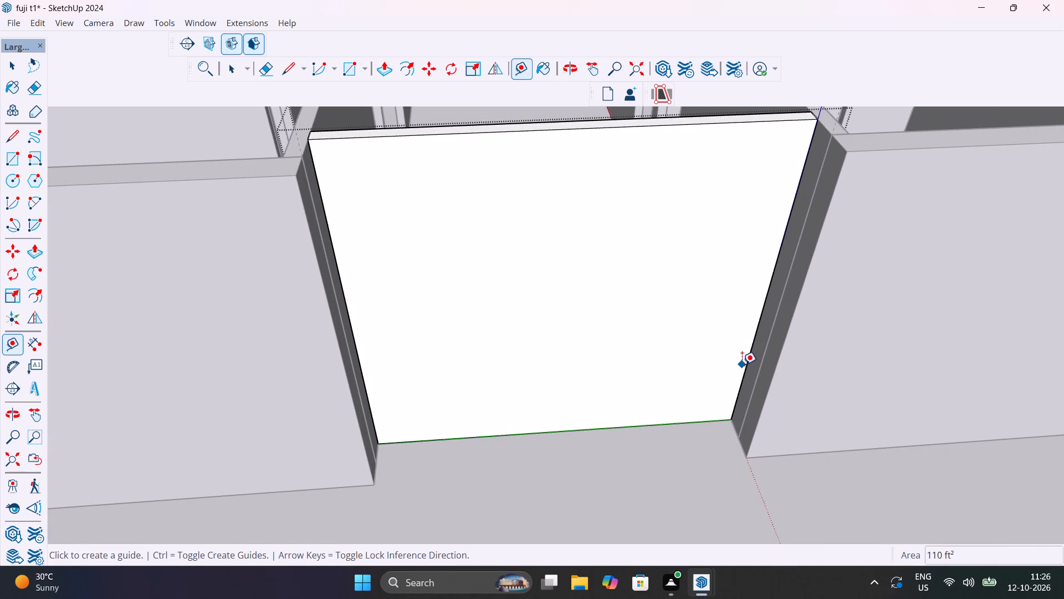
{"action": "left_click", "coordinate": [744, 364]}
{"action": "type", "text": "1'"}
{"action": "key", "text": "Return"}
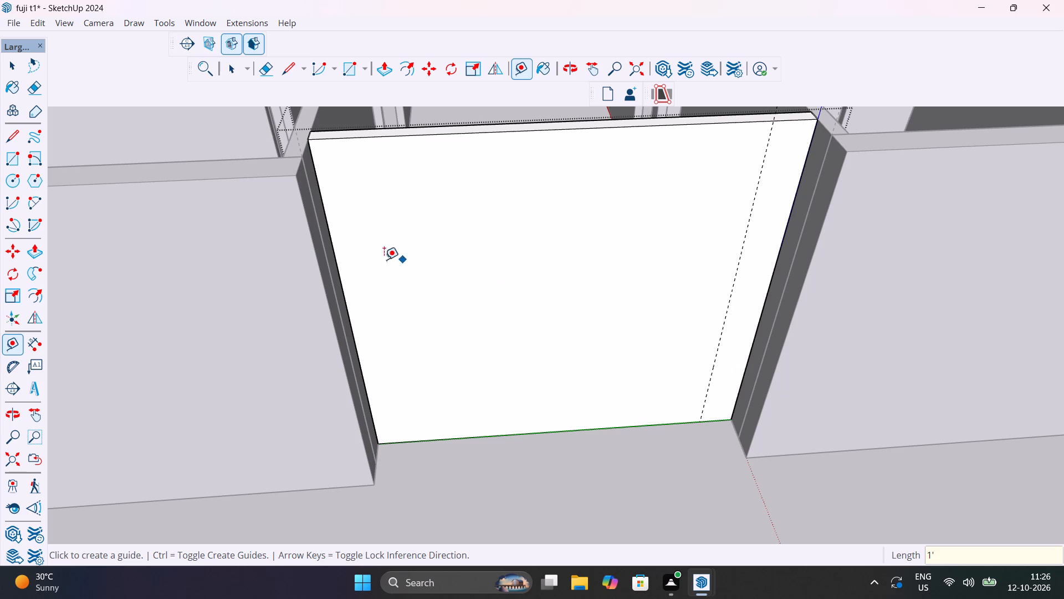
{"action": "left_click", "coordinate": [348, 324]}
{"action": "type", "text": "1'"}
{"action": "key", "text": "Return"}
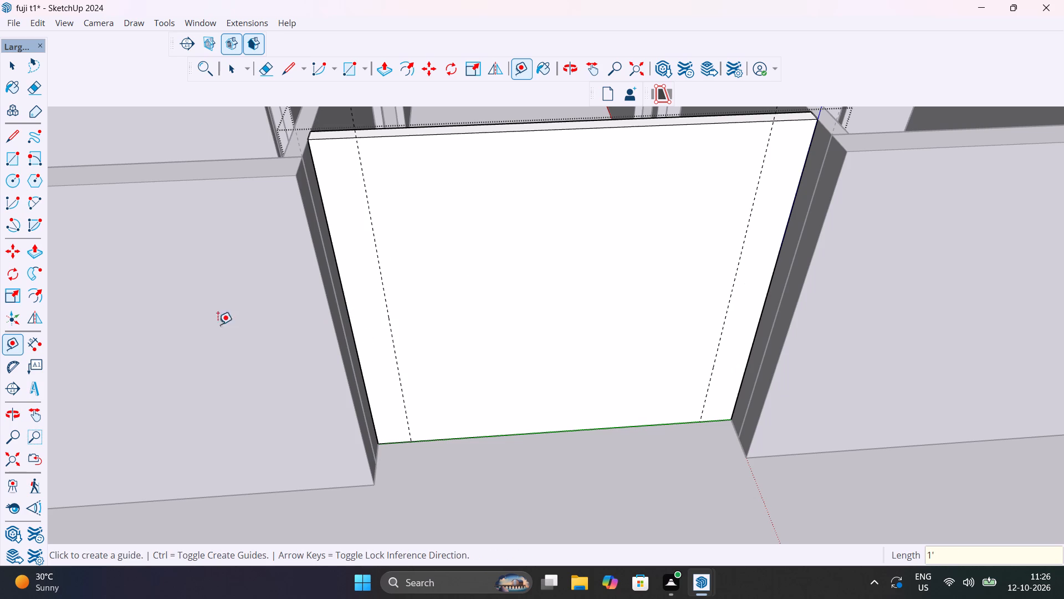
Check the spacing between the two vertical guides along the infill wall's bottom edge with the Dimension tool.
{"action": "left_click", "coordinate": [35, 346]}
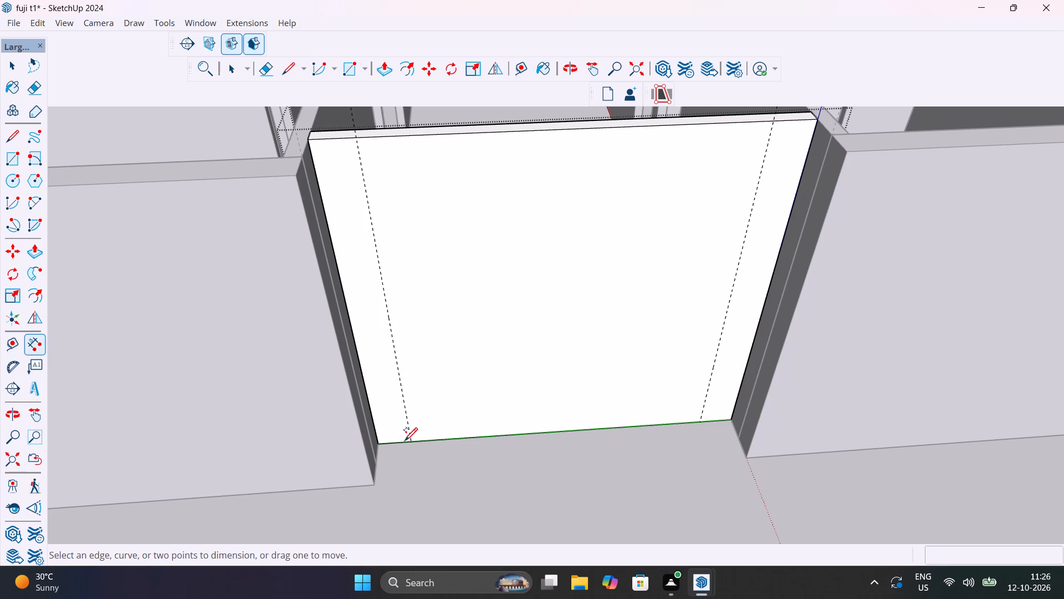
{"action": "left_click", "coordinate": [408, 441]}
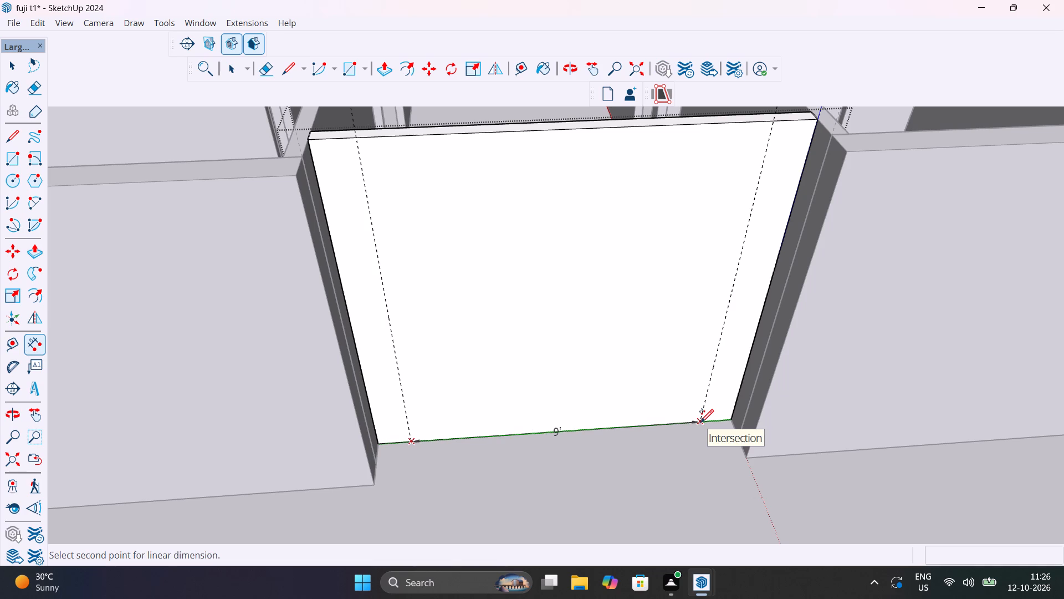
{"action": "key", "text": "Escape"}
{"action": "left_click", "coordinate": [381, 443]}
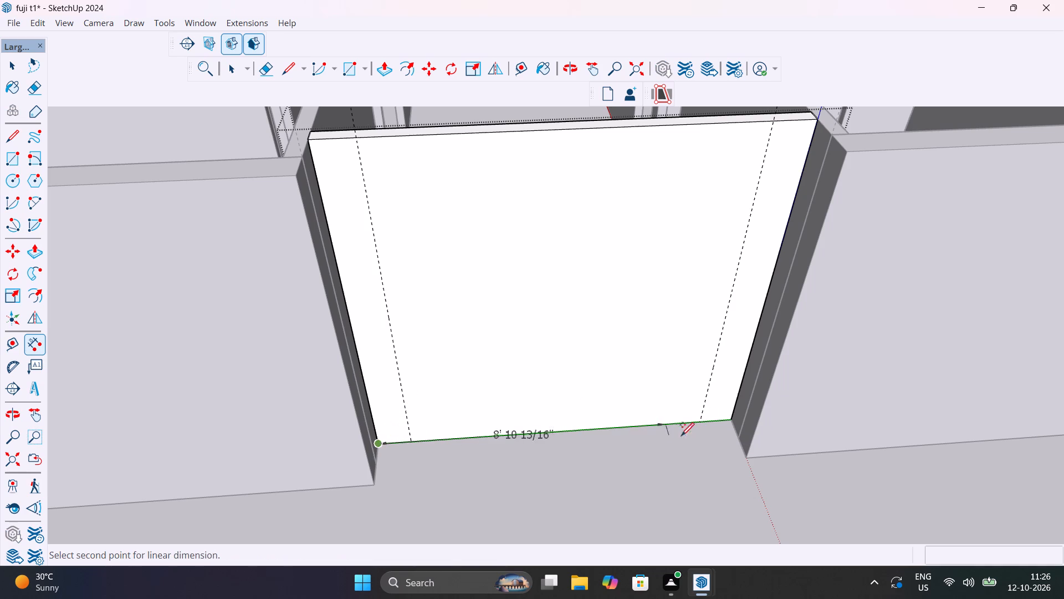
{"action": "key", "text": "Escape"}
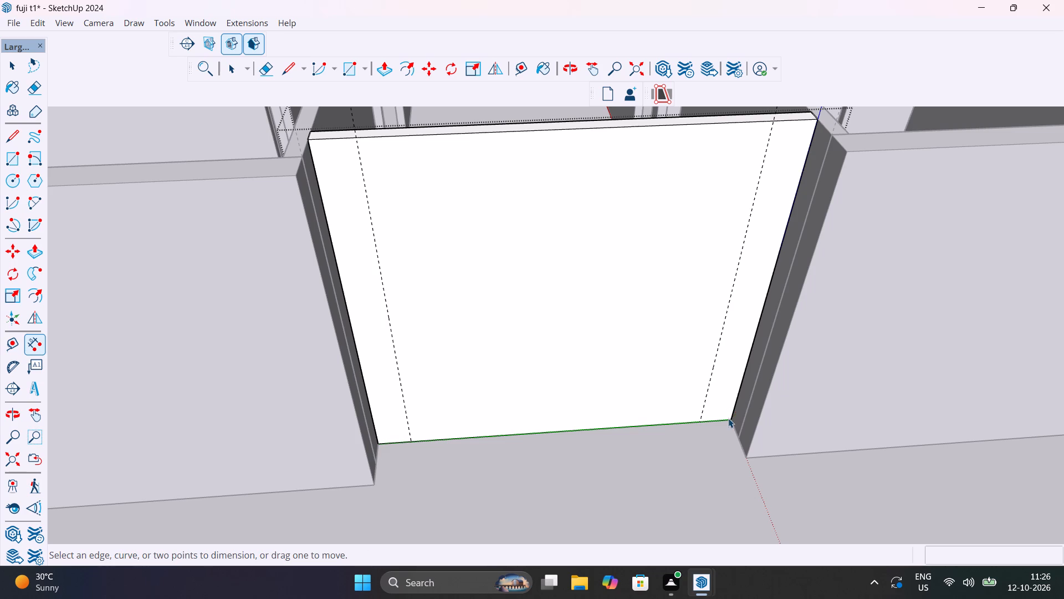
{"action": "key", "text": "space"}
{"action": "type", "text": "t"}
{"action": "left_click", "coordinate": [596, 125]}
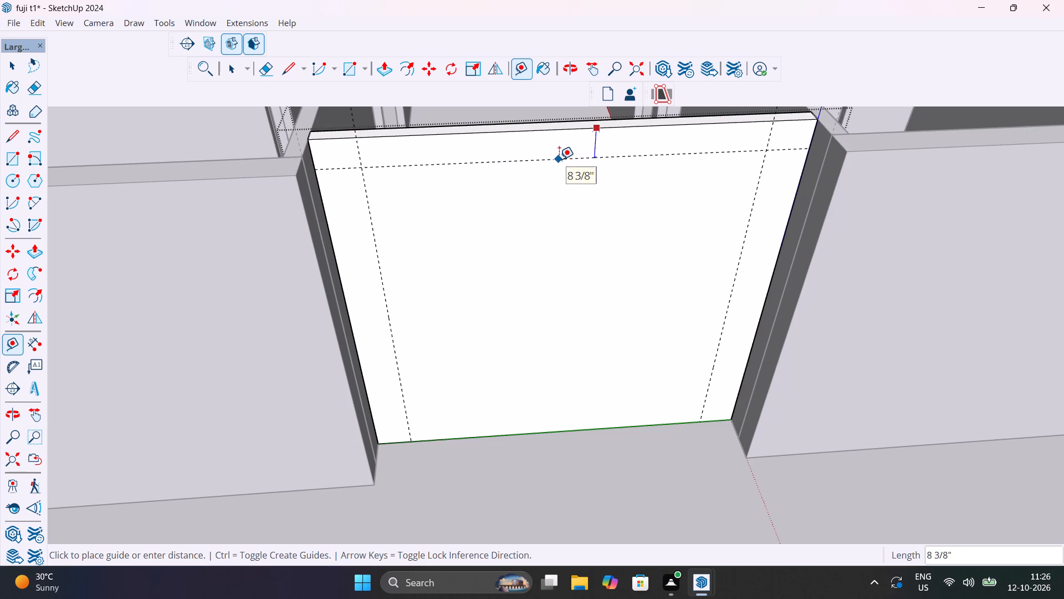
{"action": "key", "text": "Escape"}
Place a horizontal guide 9' above the infill wall's bottom edge.
{"action": "key", "text": "t"}
{"action": "left_click", "coordinate": [559, 429]}
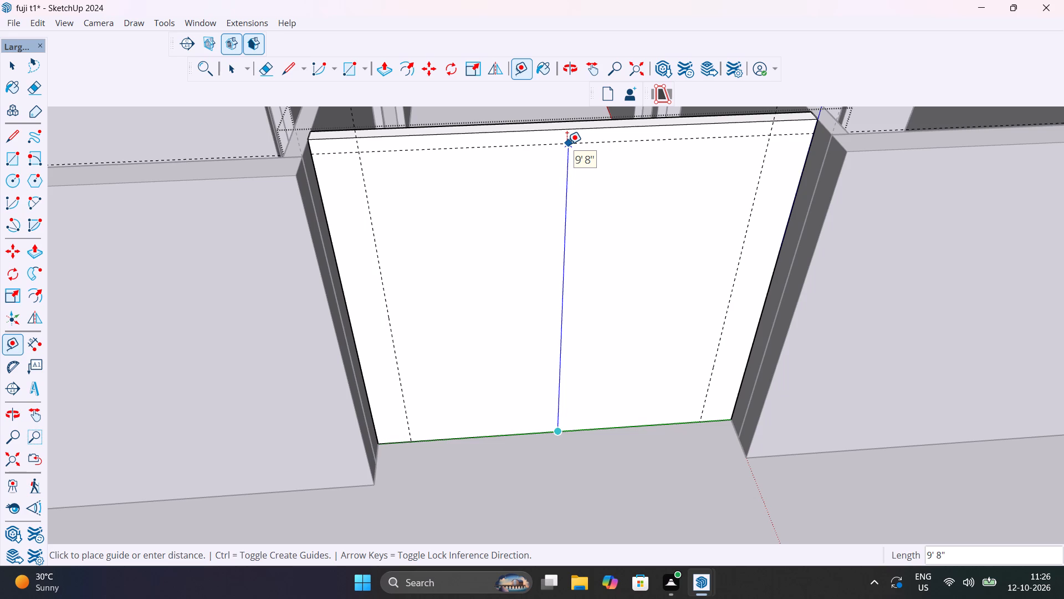
{"action": "type", "text": "9'"}
{"action": "key", "text": "Return"}
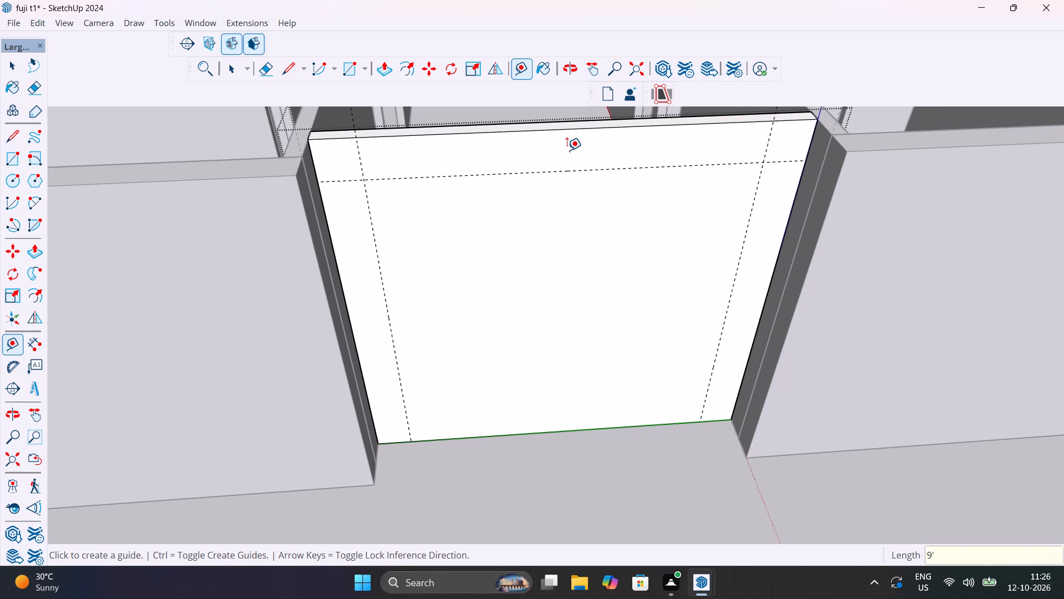
Draw a 9' by 9' rectangle on the guides, push it 4 1/2" through the infill wall, and leave group editing.
{"action": "key", "text": "r"}
{"action": "left_click", "coordinate": [364, 182]}
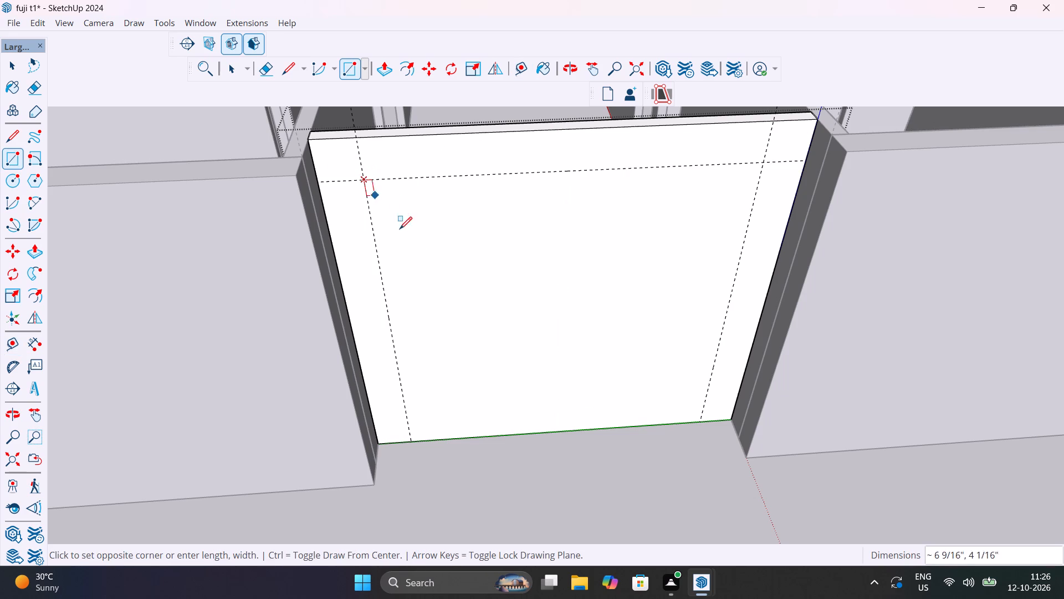
{"action": "left_click", "coordinate": [702, 419]}
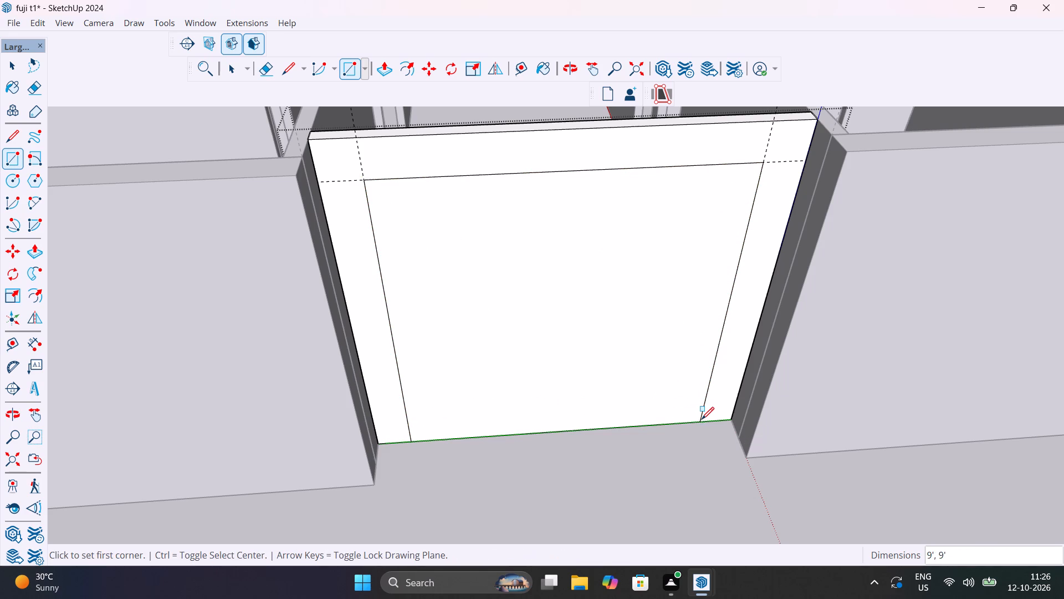
{"action": "key", "text": "p"}
{"action": "left_click", "coordinate": [654, 365]}
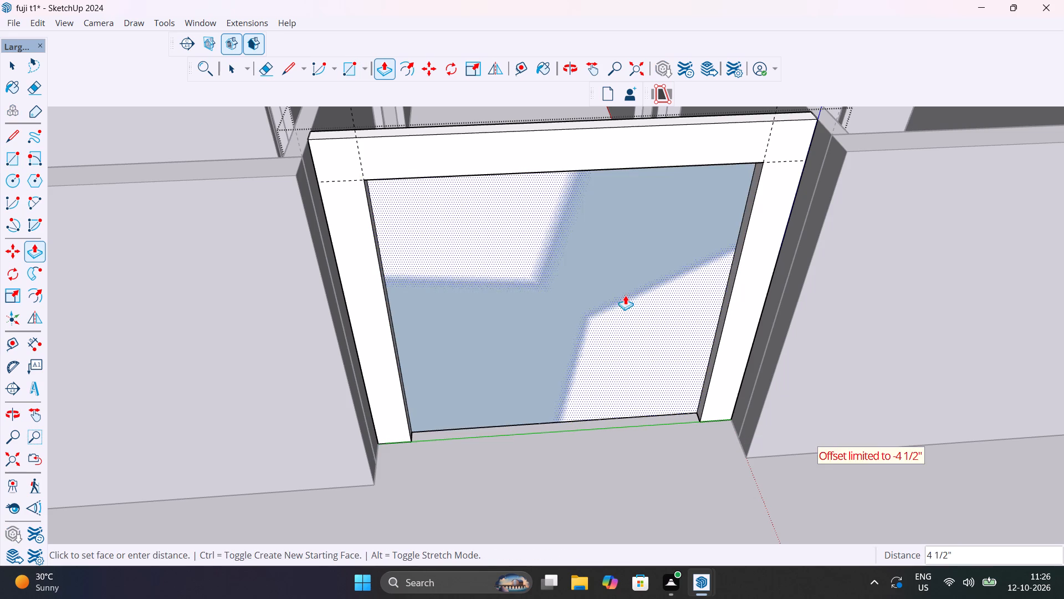
{"action": "left_click", "coordinate": [622, 287]}
{"action": "scroll", "coordinate": [623, 341], "scroll_direction": "down", "scroll_amount": 7}
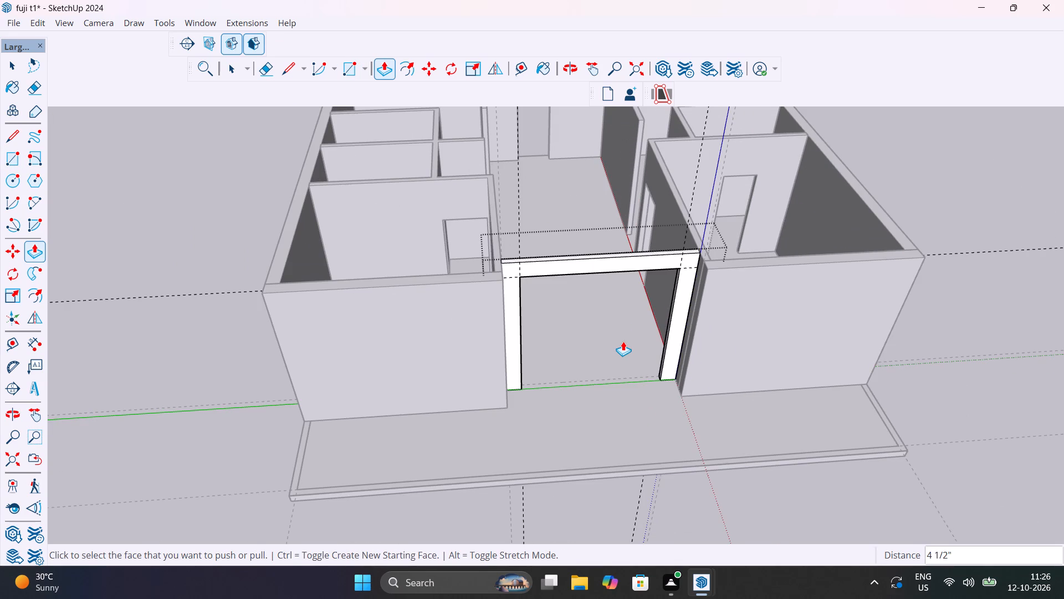
{"action": "key", "text": "space"}
{"action": "left_click", "coordinate": [929, 161]}
Examine the balcony doorway and the infill wall's junctions with the adjoining walls.
{"action": "scroll", "coordinate": [535, 282], "scroll_direction": "up", "scroll_amount": 5}
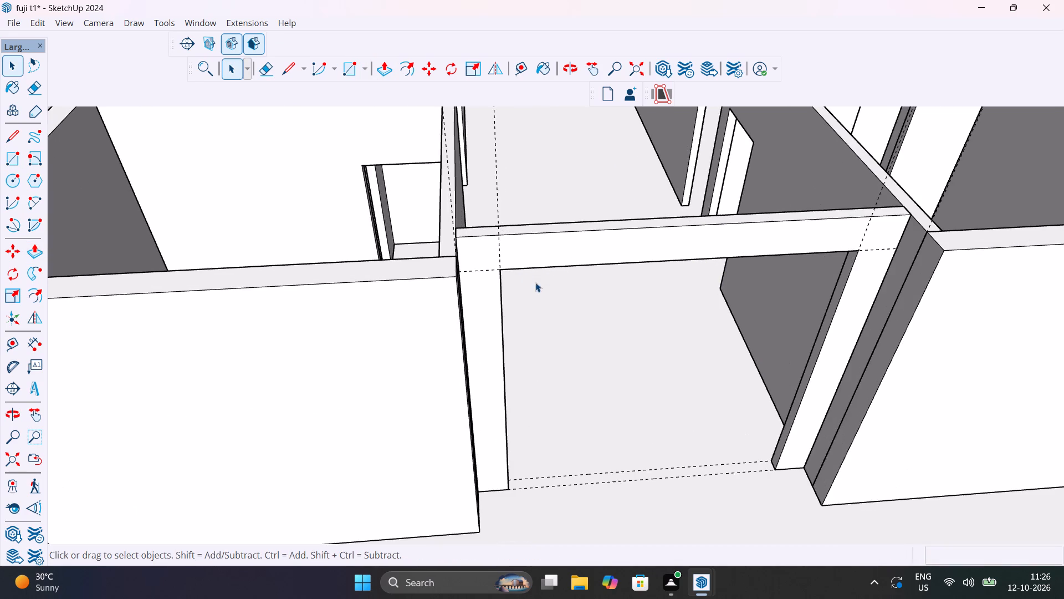
{"action": "middle_click_drag", "start_coordinate": [592, 286], "coordinate": [449, 189]}
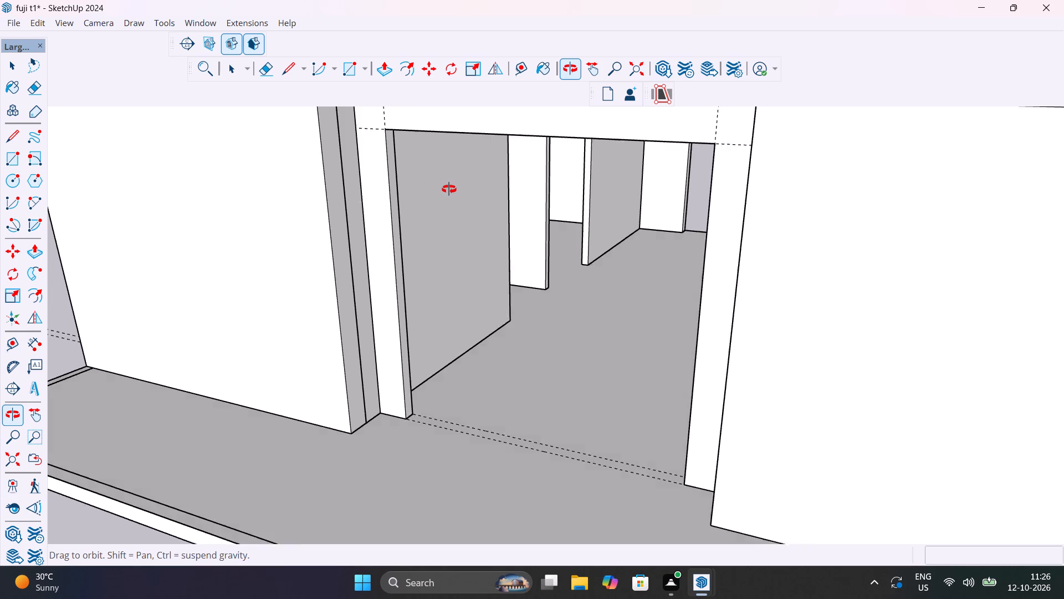
{"action": "middle_click_drag", "start_coordinate": [449, 189], "coordinate": [440, 297]}
{"action": "scroll", "coordinate": [326, 249], "scroll_direction": "up", "scroll_amount": 6}
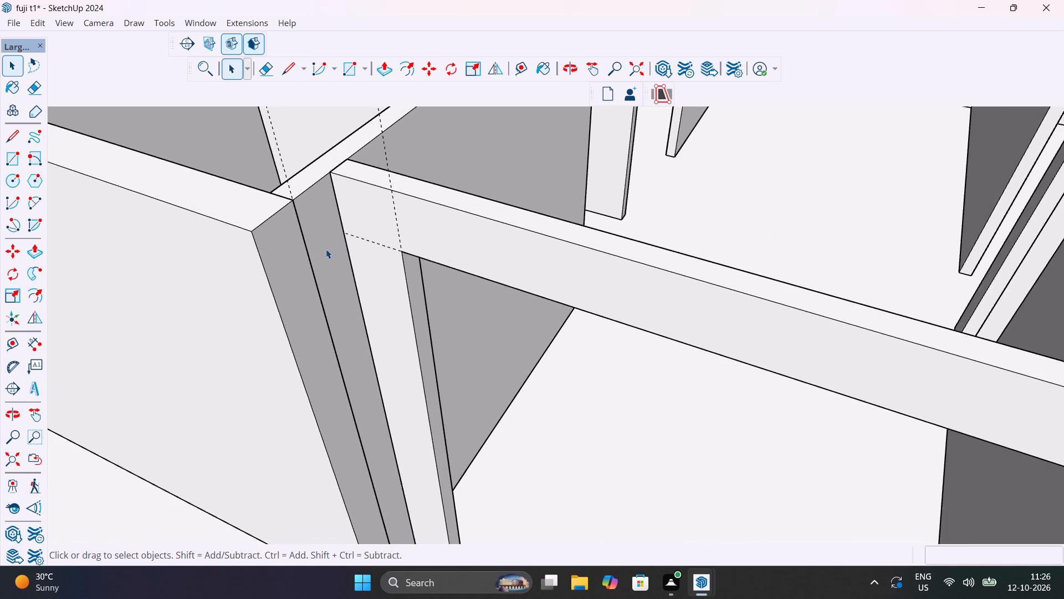
{"action": "scroll", "coordinate": [326, 249], "scroll_direction": "down", "scroll_amount": 14}
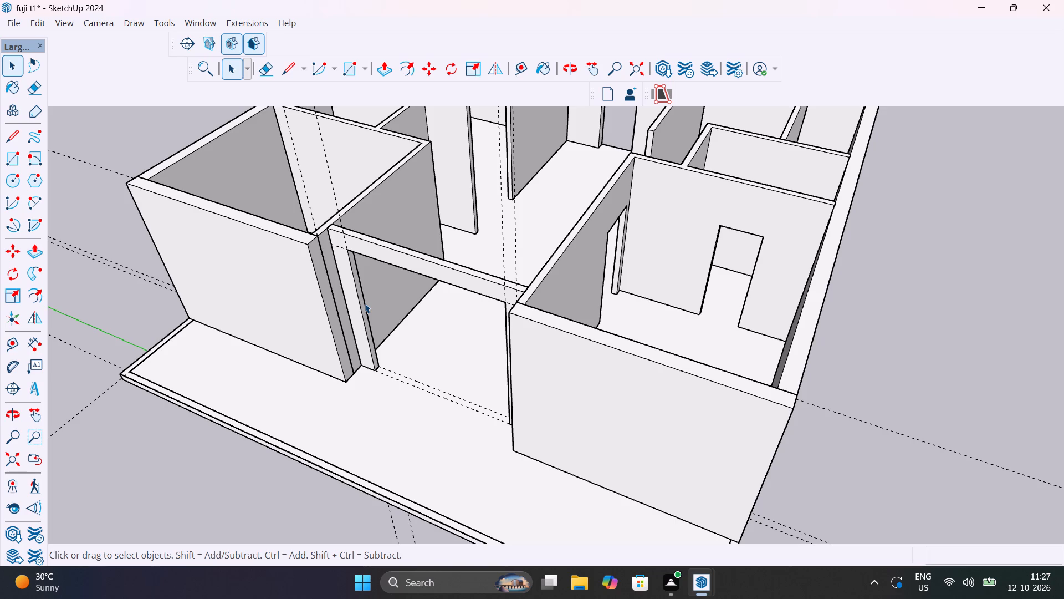
{"action": "scroll", "coordinate": [303, 272], "scroll_direction": "up", "scroll_amount": 4}
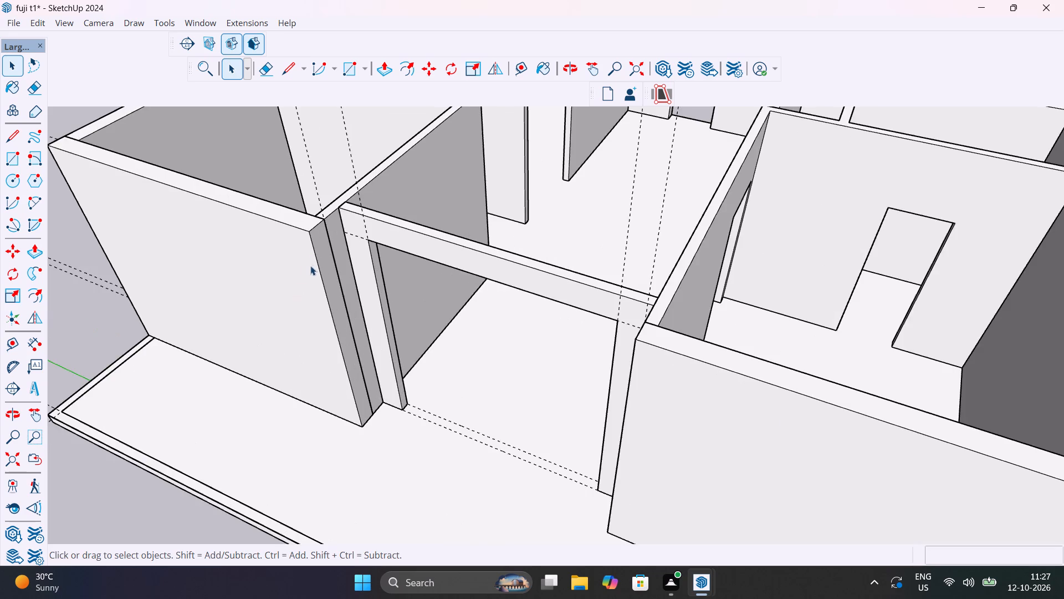
Delete all guides from the model.
{"action": "middle_click_drag", "start_coordinate": [314, 264], "coordinate": [388, 375]}
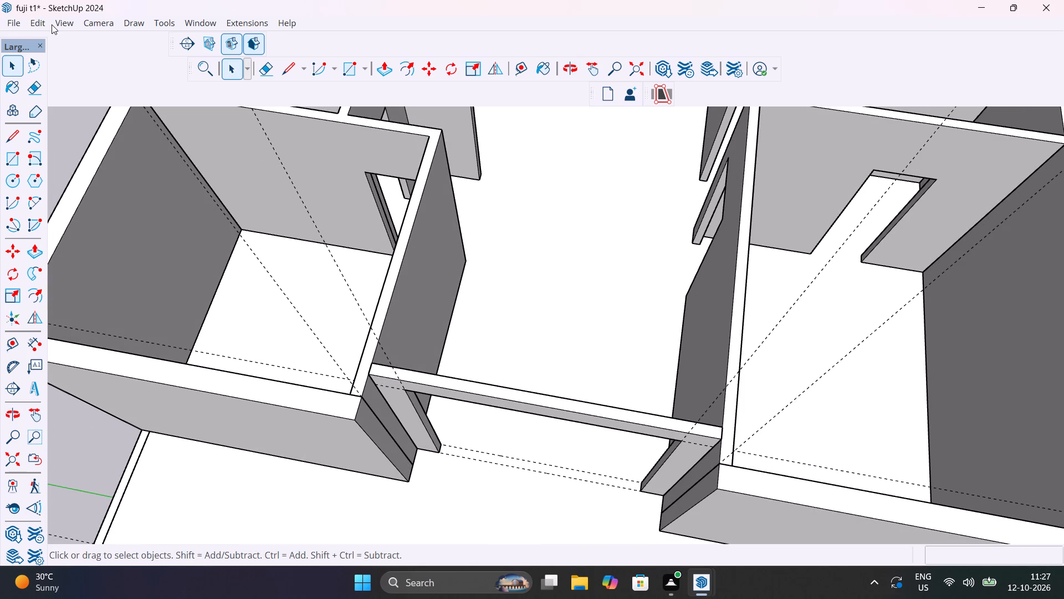
{"action": "left_click", "coordinate": [38, 24]}
{"action": "left_click", "coordinate": [111, 163]}
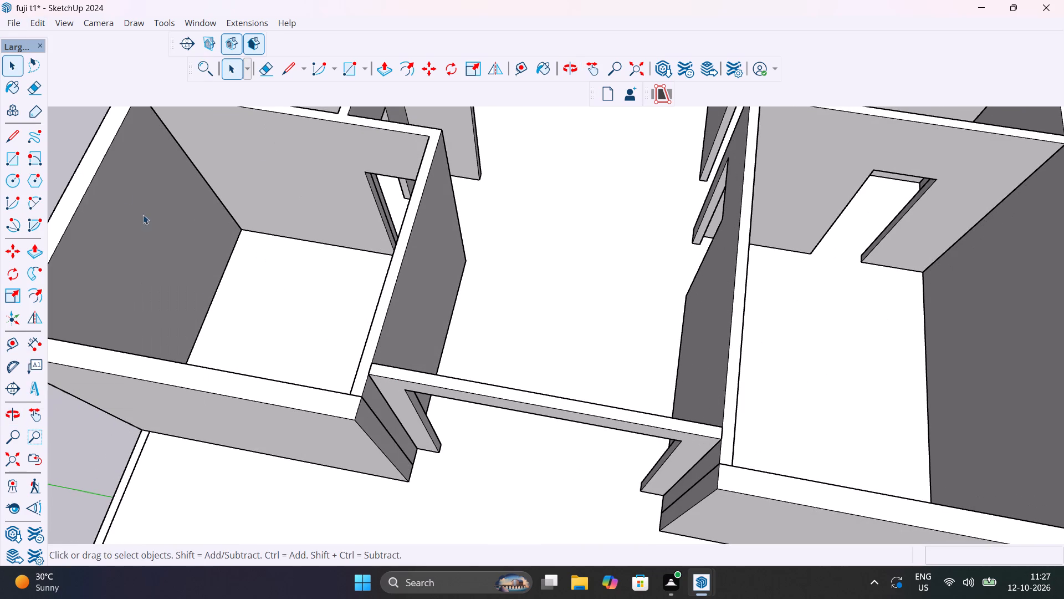
Open the balcony-side wall group and place a vertical guide 3' from the bedroom's inner corner nearest the framed balcony doorway.
{"action": "scroll", "coordinate": [253, 361], "scroll_direction": "down", "scroll_amount": 6}
{"action": "middle_click_drag", "start_coordinate": [237, 388], "coordinate": [985, 235]}
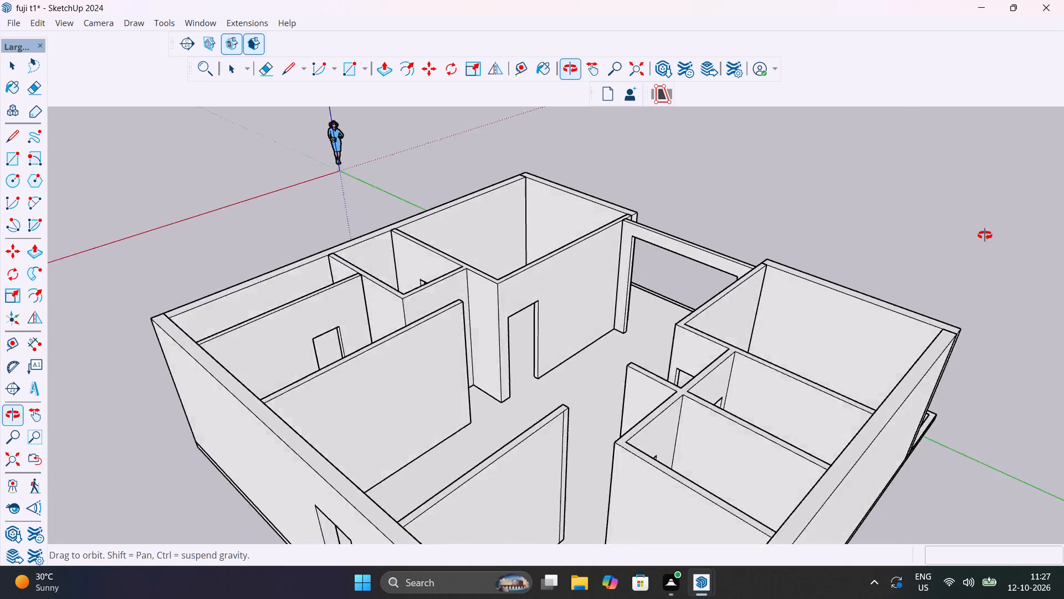
{"action": "middle_click_drag", "start_coordinate": [985, 235], "coordinate": [1021, 258]}
{"action": "middle_click_drag", "start_coordinate": [758, 329], "coordinate": [533, 404], "text": "shift"}
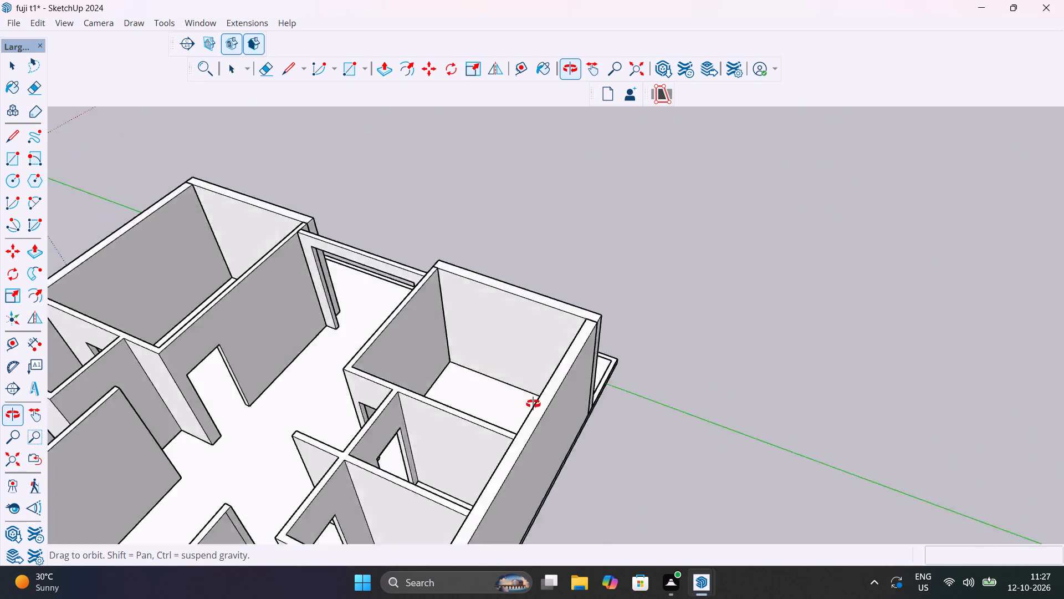
{"action": "middle_click_drag", "start_coordinate": [533, 404], "coordinate": [608, 382], "text": "shift"}
{"action": "scroll", "coordinate": [500, 373], "scroll_direction": "up", "scroll_amount": 2}
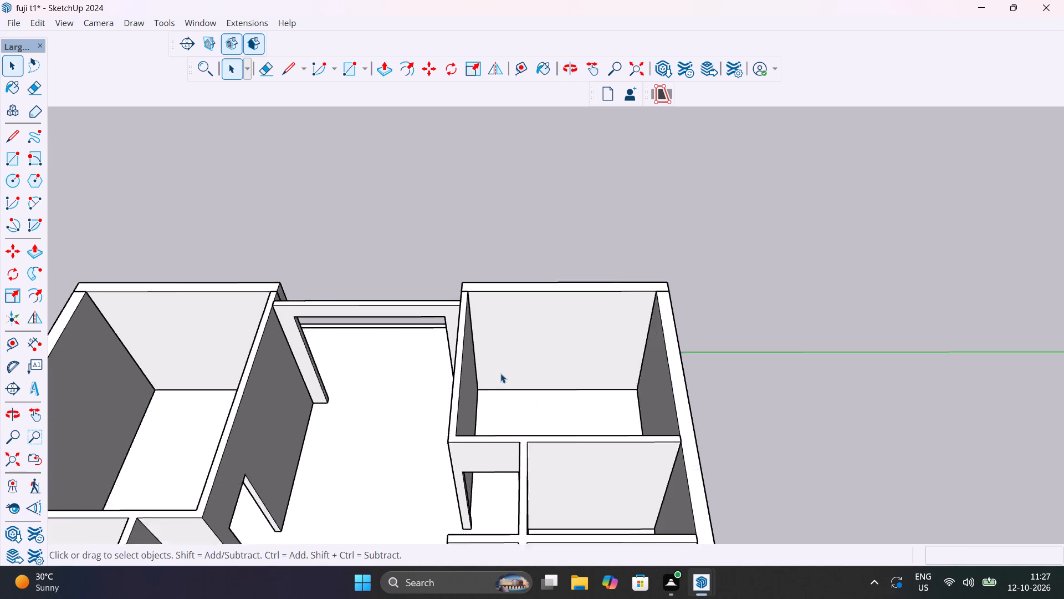
{"action": "scroll", "coordinate": [500, 373], "scroll_direction": "up", "scroll_amount": 4}
{"action": "key", "text": "t"}
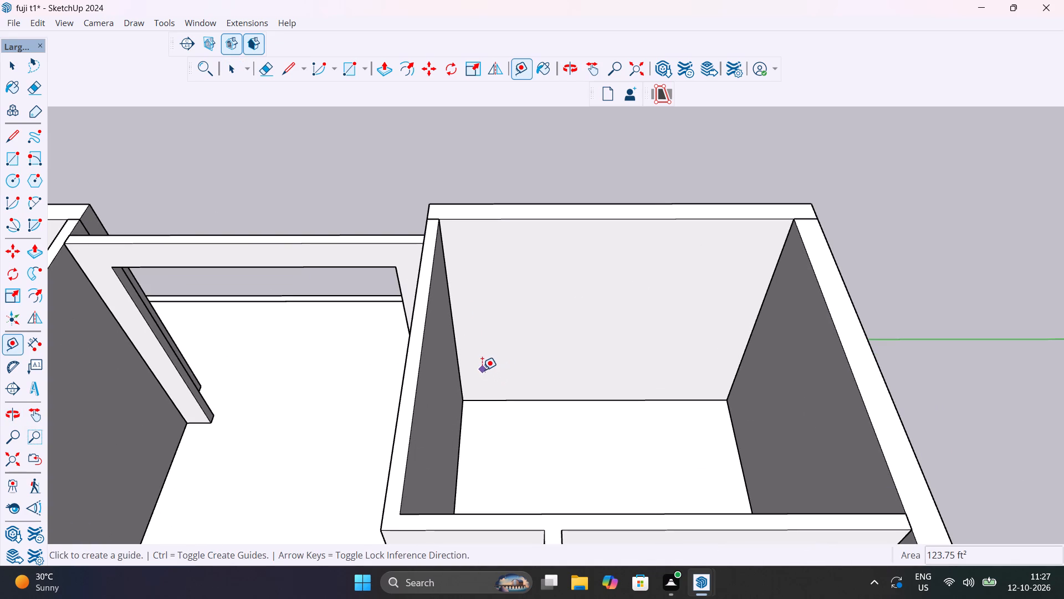
{"action": "key", "text": "space"}
{"action": "double_click", "coordinate": [495, 366]}
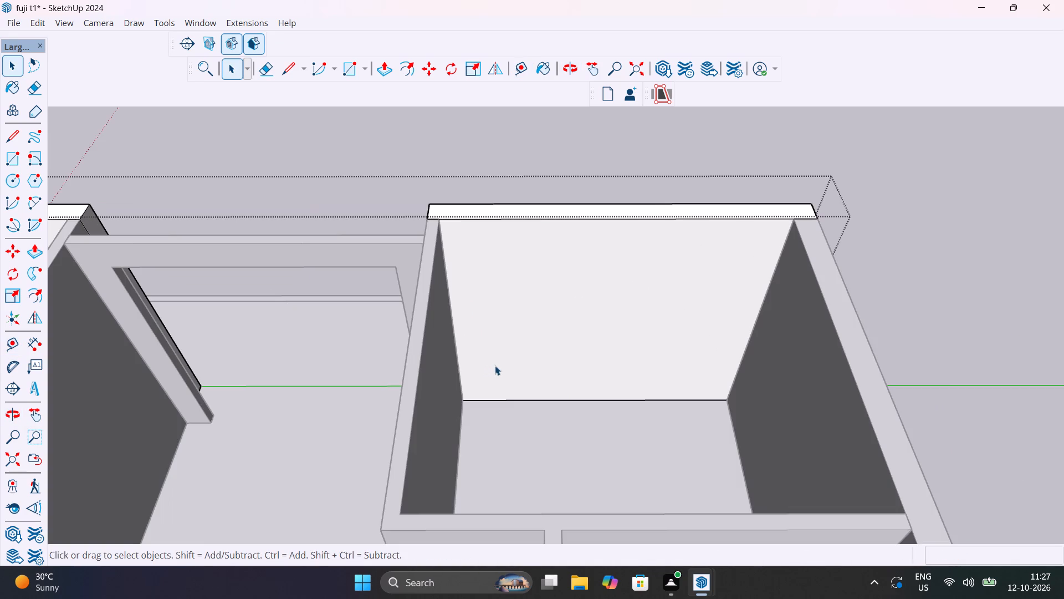
{"action": "key", "text": "t"}
{"action": "left_click", "coordinate": [453, 336]}
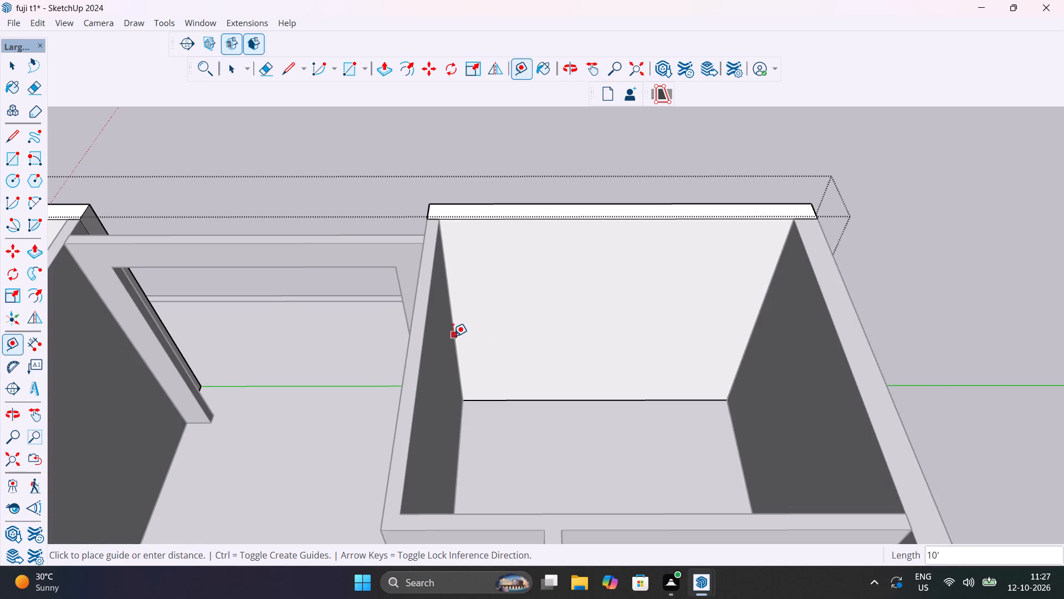
{"action": "type", "text": "2'"}
{"action": "key", "text": "Return"}
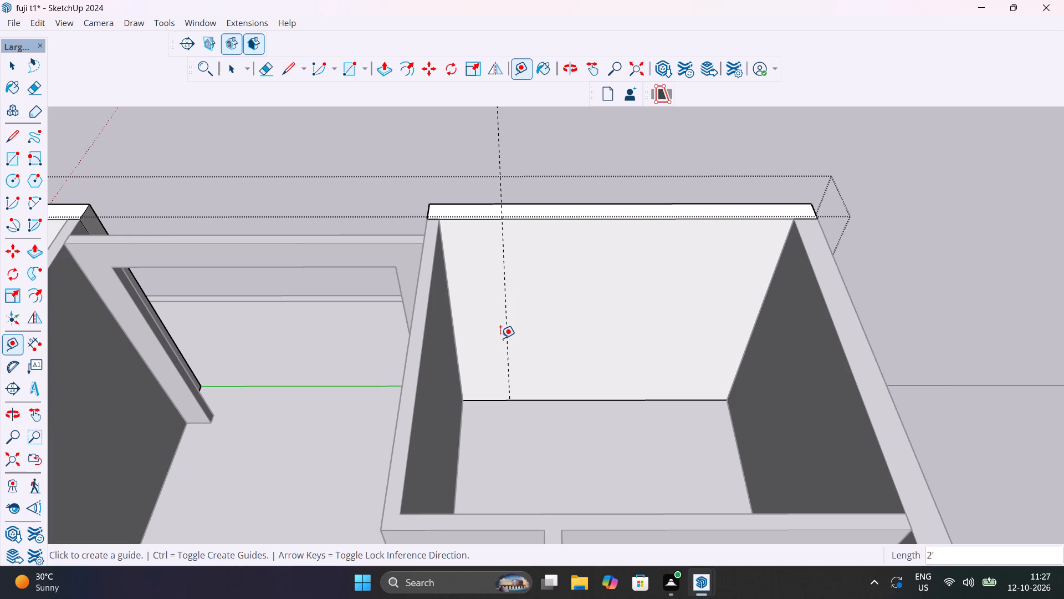
{"action": "type", "text": "3'"}
{"action": "key", "text": "Return"}
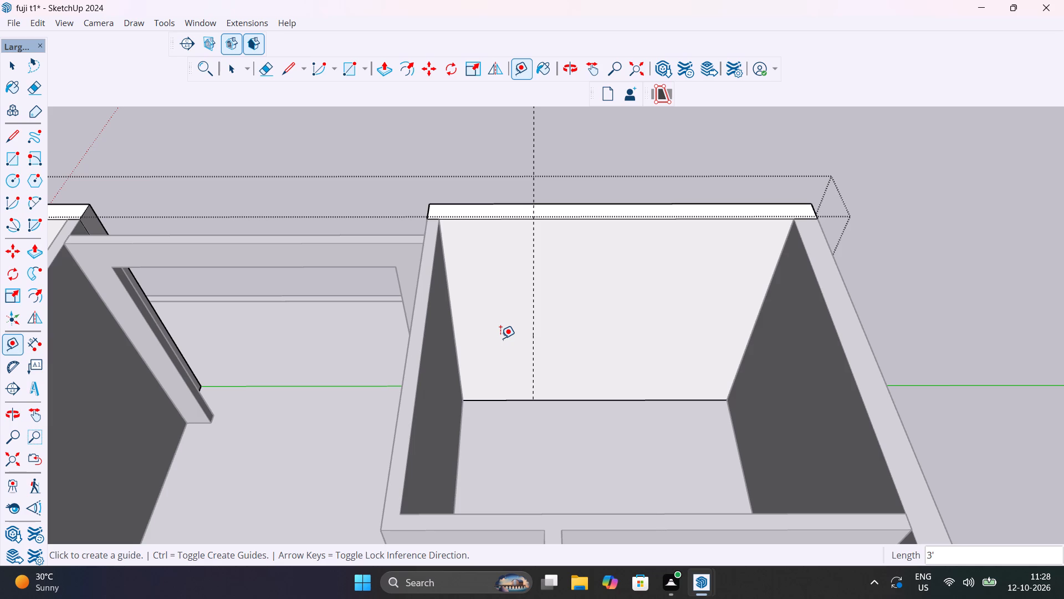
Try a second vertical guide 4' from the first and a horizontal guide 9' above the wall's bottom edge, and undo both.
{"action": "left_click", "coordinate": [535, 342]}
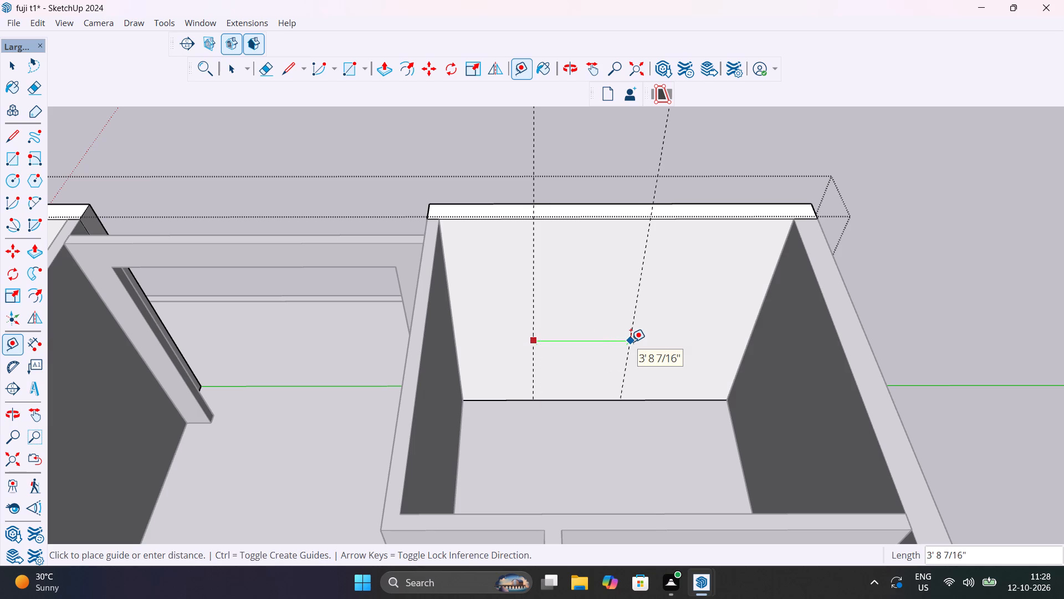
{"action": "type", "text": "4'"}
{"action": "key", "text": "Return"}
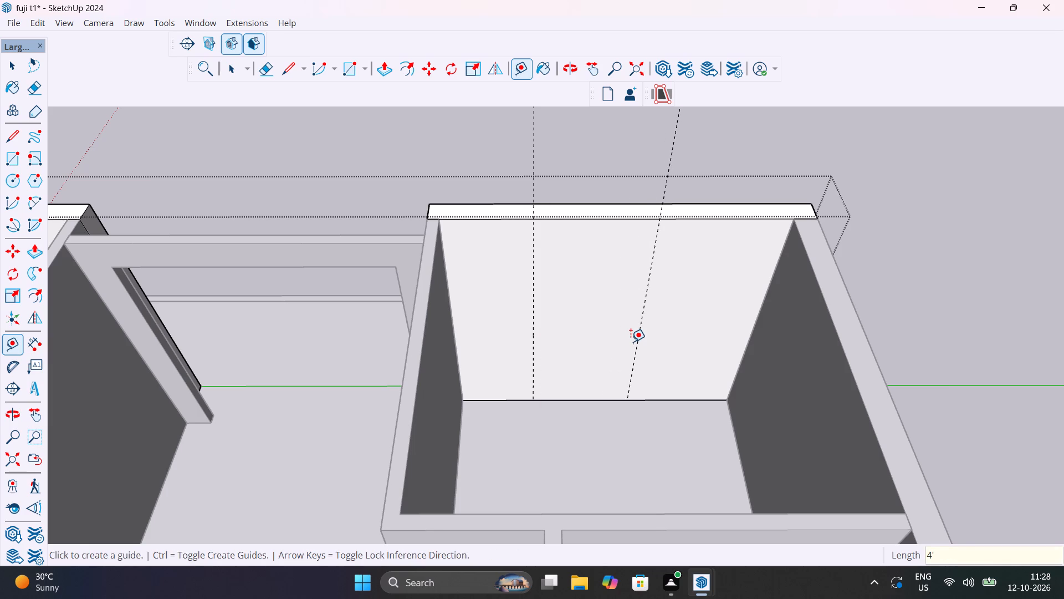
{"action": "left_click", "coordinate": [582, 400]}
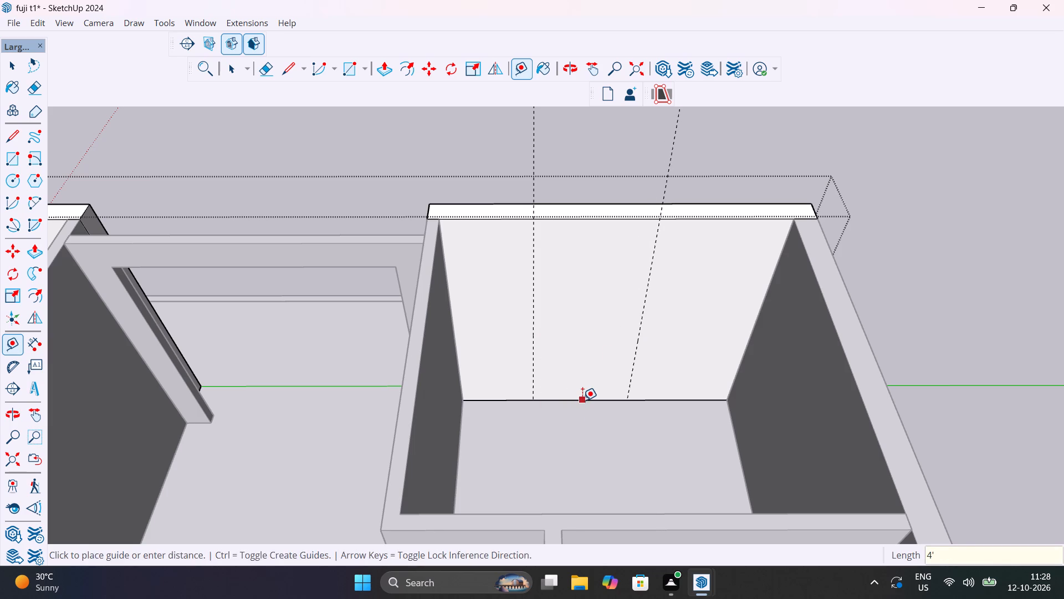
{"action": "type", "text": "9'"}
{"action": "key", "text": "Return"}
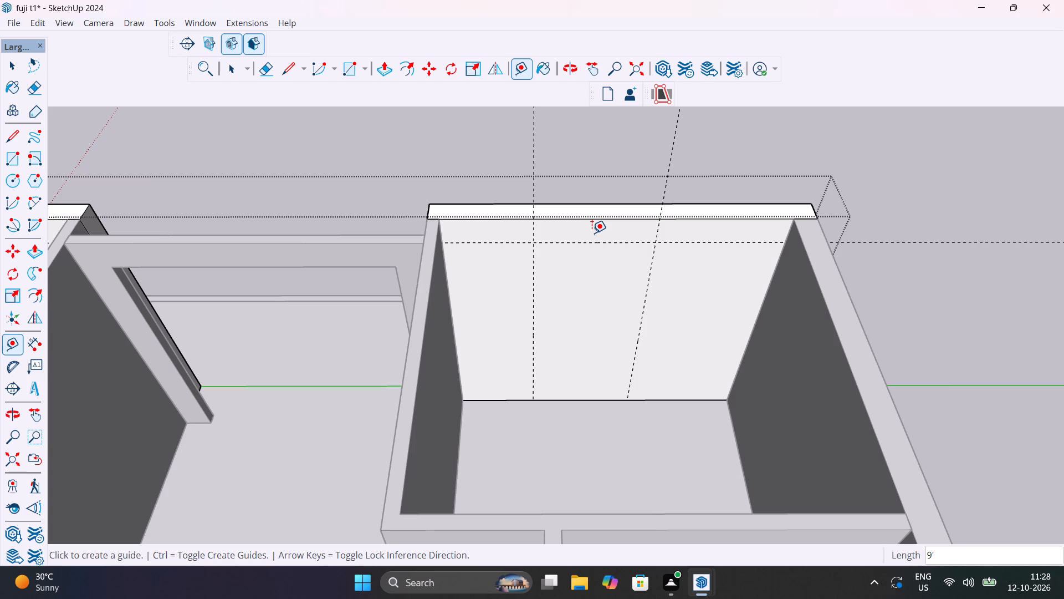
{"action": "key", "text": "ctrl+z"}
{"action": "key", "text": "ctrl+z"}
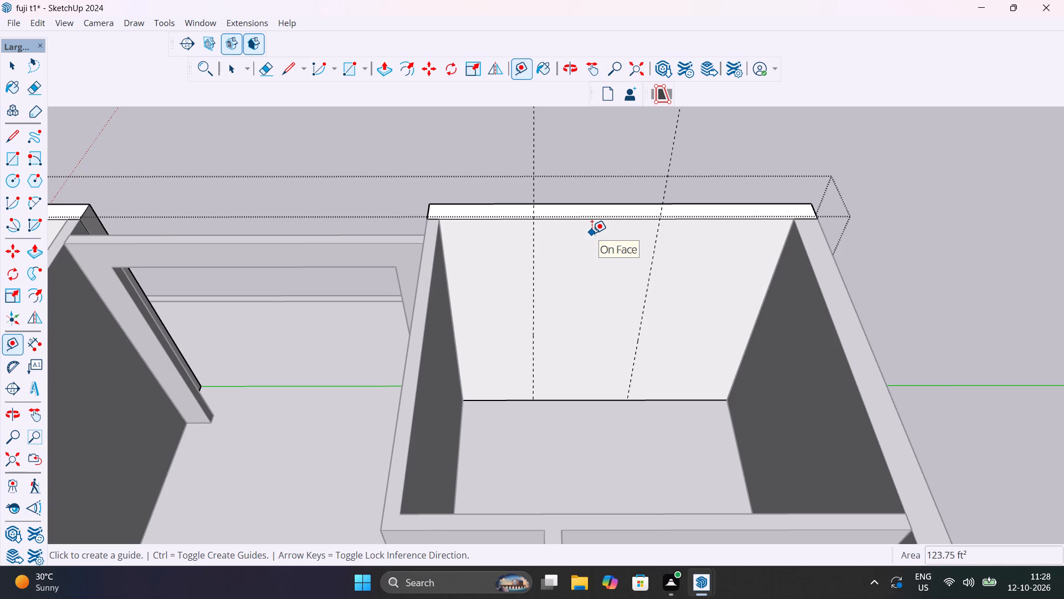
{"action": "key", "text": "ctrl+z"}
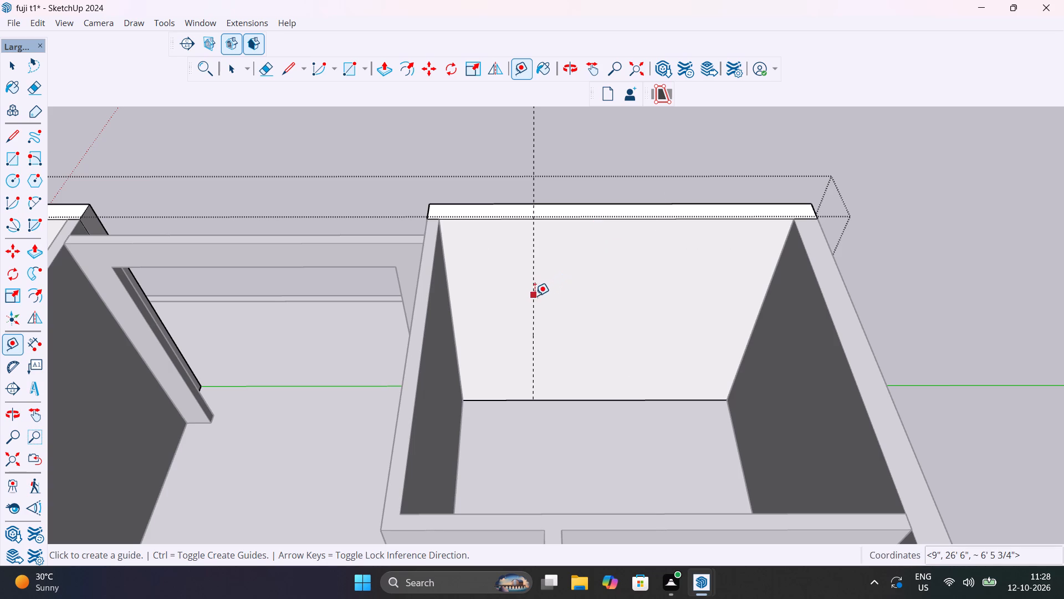
Place a vertical guide 6' from the first one and a horizontal guide 9' above the wall's bottom edge.
{"action": "left_click", "coordinate": [535, 296]}
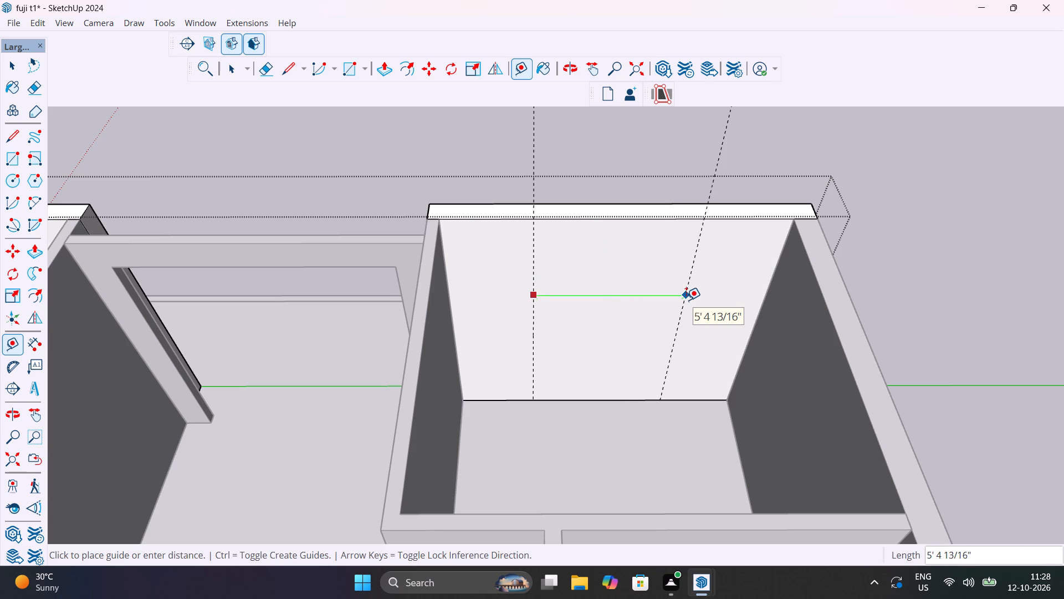
{"action": "type", "text": "6'"}
{"action": "key", "text": "Return"}
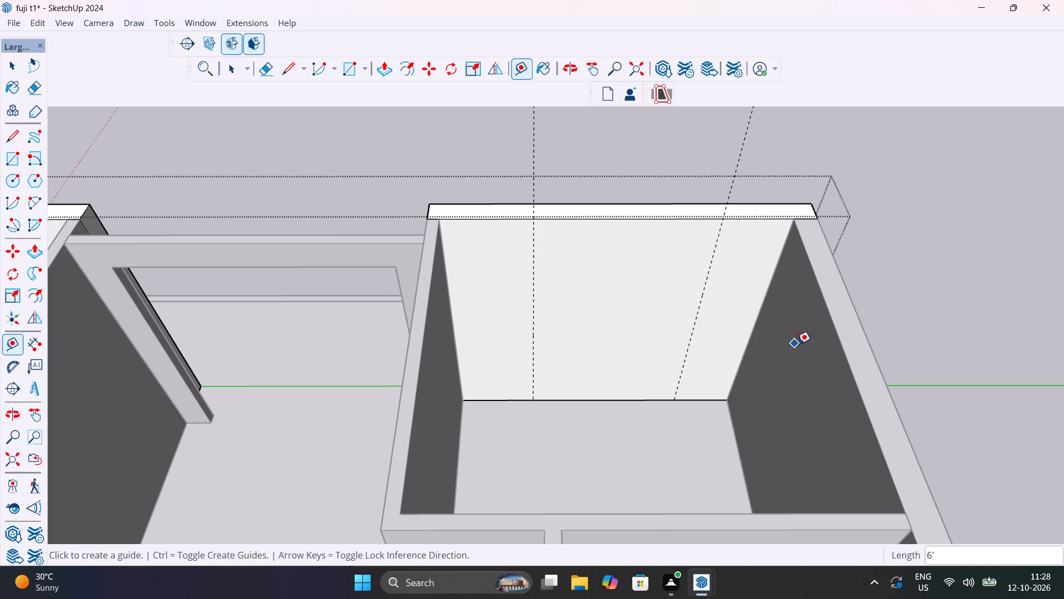
{"action": "left_click", "coordinate": [612, 397]}
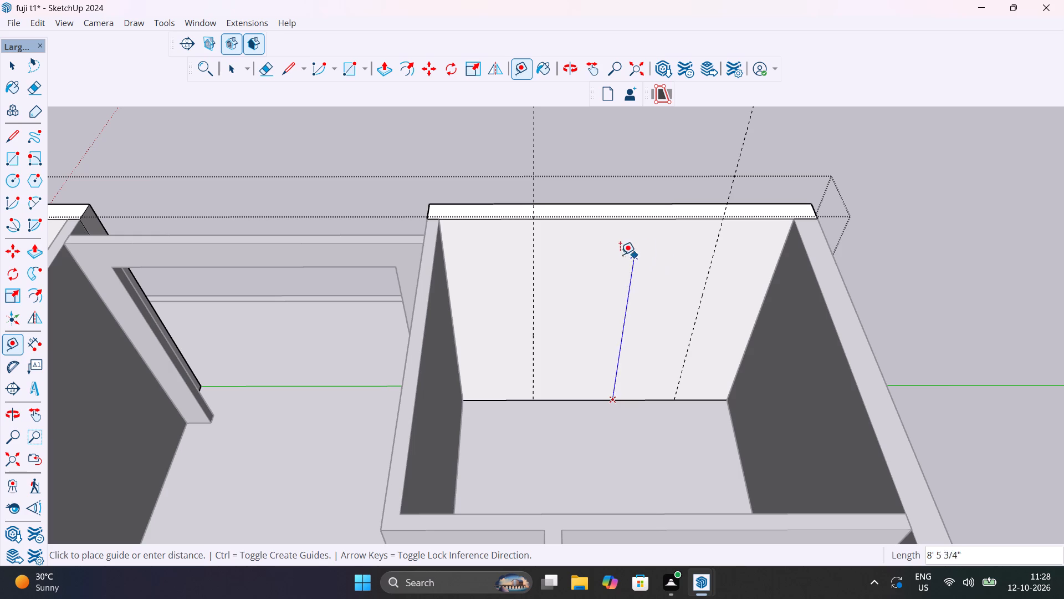
{"action": "key", "text": "Escape"}
{"action": "left_click", "coordinate": [627, 399]}
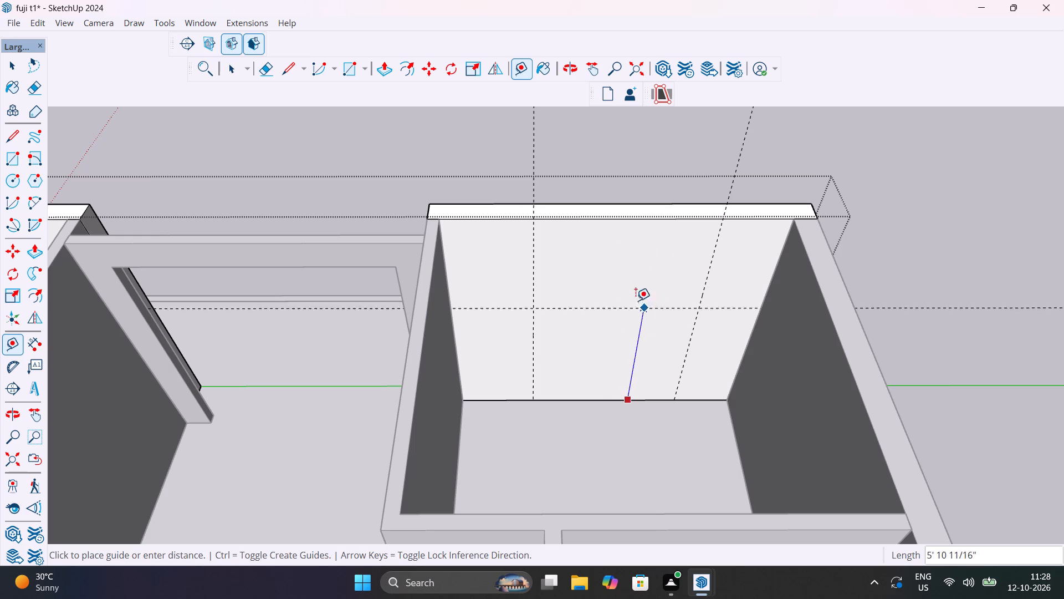
{"action": "type", "text": "9'"}
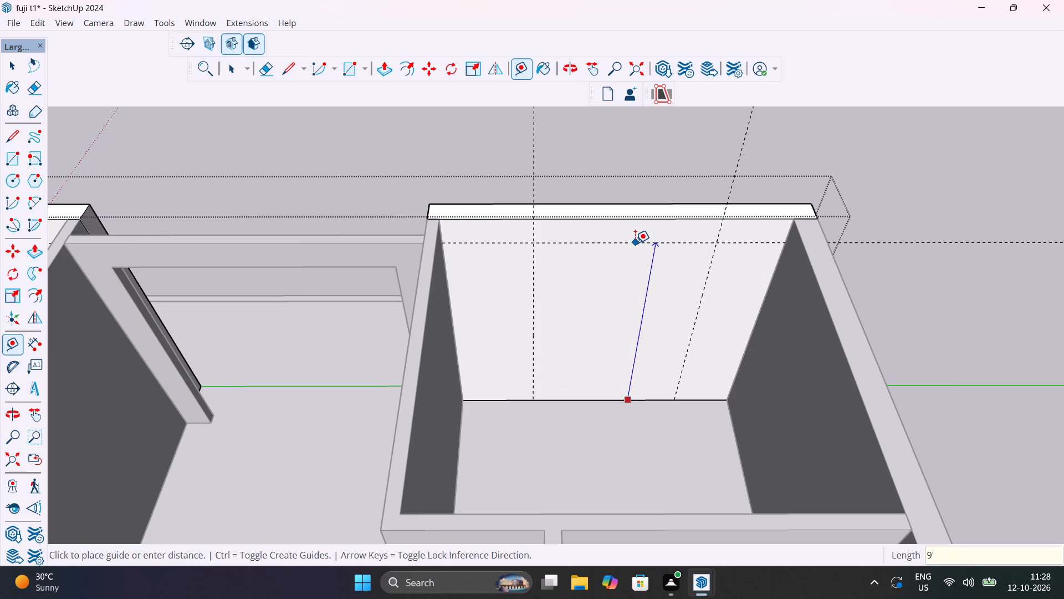
{"action": "key", "text": "Return"}
Draw a 6' by 9' rectangle on the guides, push it 9" through the bedroom wall, and leave group editing.
{"action": "key", "text": "r"}
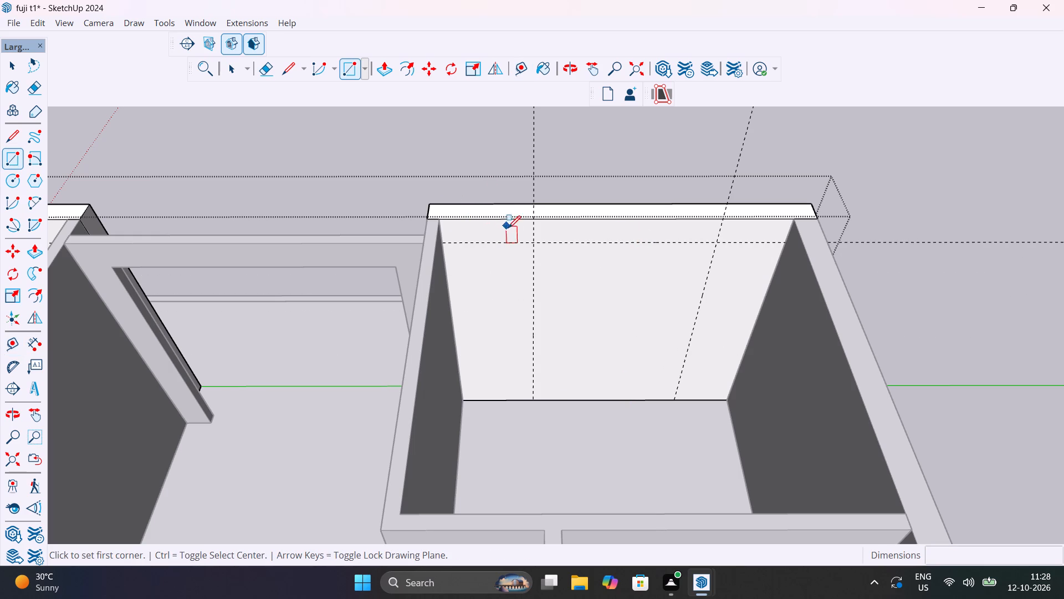
{"action": "left_click", "coordinate": [534, 243]}
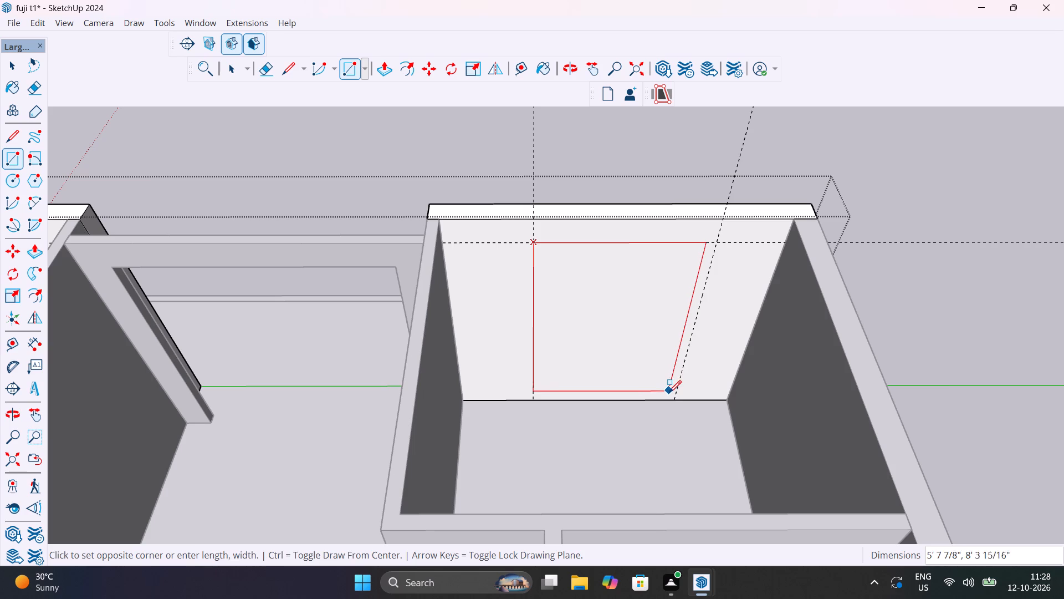
{"action": "left_click", "coordinate": [674, 399]}
{"action": "key", "text": "p"}
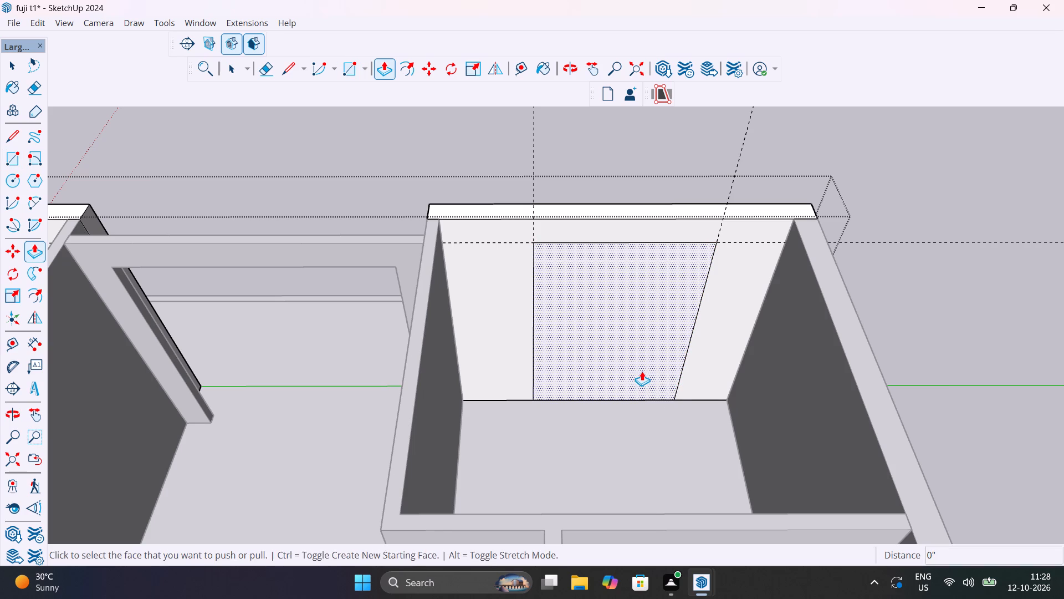
{"action": "left_click", "coordinate": [642, 371]}
{"action": "left_click", "coordinate": [625, 322]}
{"action": "scroll", "coordinate": [642, 397], "scroll_direction": "down", "scroll_amount": 7}
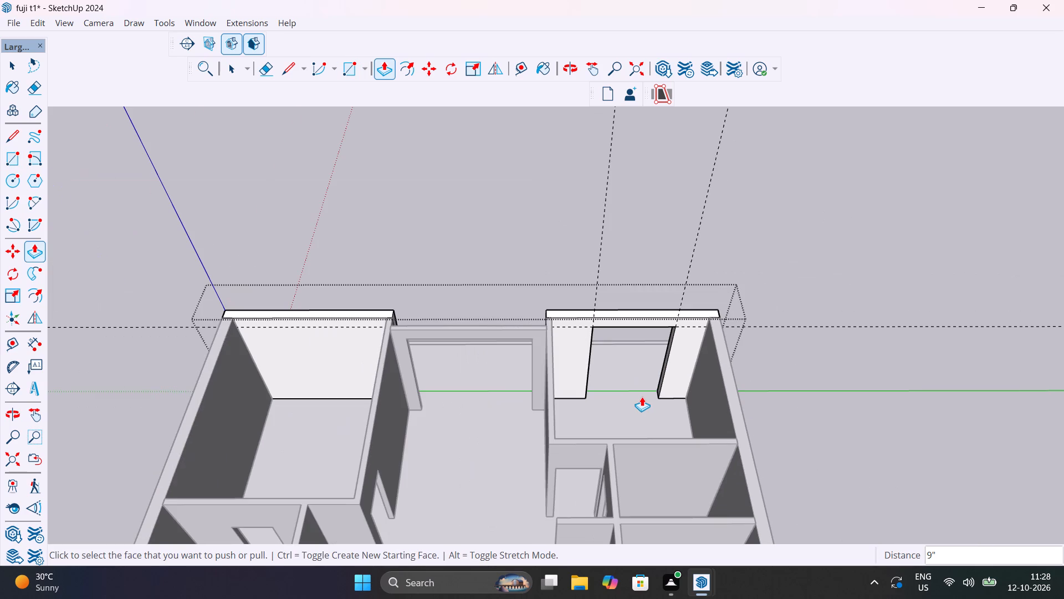
{"action": "key", "text": "space"}
{"action": "left_click", "coordinate": [550, 262]}
Place a guide across the floor of the other balcony-side bedroom, parallel to its outer side wall and 6' from it.
{"action": "scroll", "coordinate": [288, 377], "scroll_direction": "up", "scroll_amount": 4}
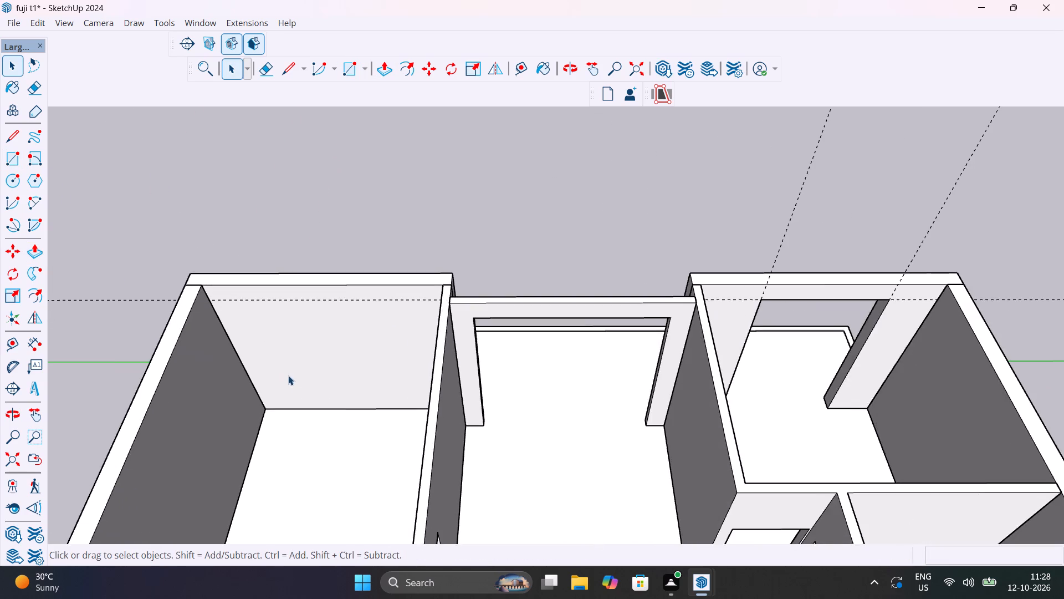
{"action": "middle_click_drag", "start_coordinate": [306, 384], "coordinate": [481, 384], "text": "shift"}
{"action": "scroll", "coordinate": [481, 384], "scroll_direction": "up", "scroll_amount": 1}
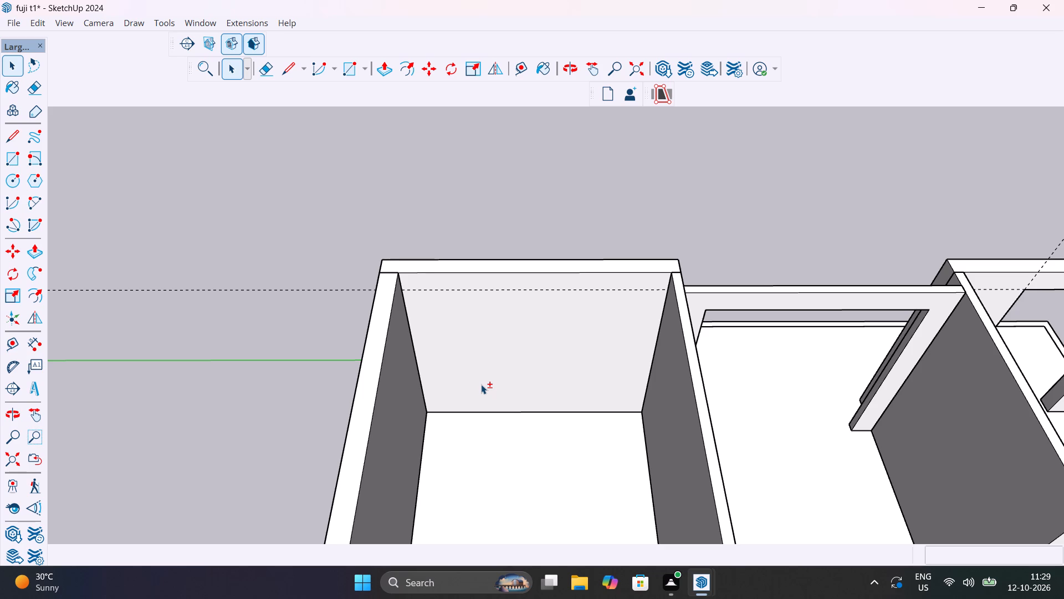
{"action": "scroll", "coordinate": [505, 382], "scroll_direction": "down", "scroll_amount": 7}
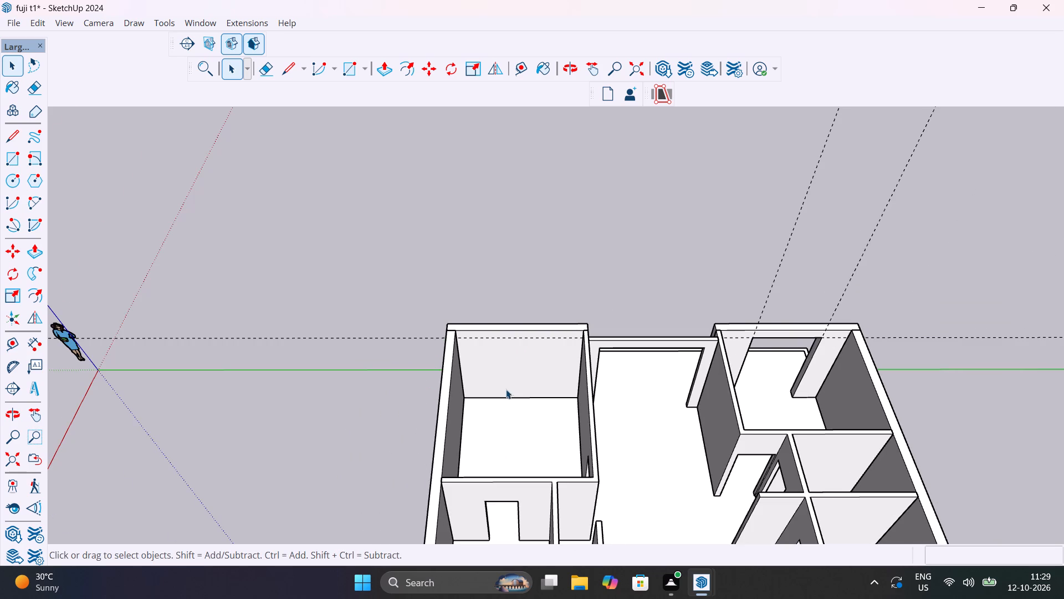
{"action": "middle_click_drag", "start_coordinate": [611, 443], "coordinate": [912, 451]}
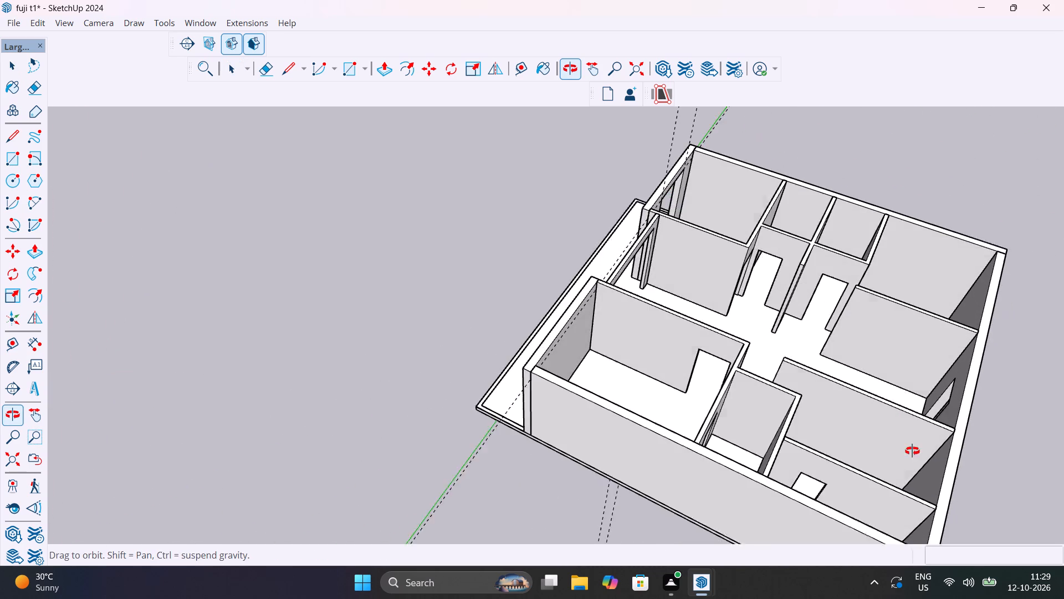
{"action": "middle_click_drag", "start_coordinate": [912, 451], "coordinate": [915, 451]}
{"action": "scroll", "coordinate": [642, 376], "scroll_direction": "up", "scroll_amount": 3}
{"action": "middle_click_drag", "start_coordinate": [641, 400], "coordinate": [638, 499]}
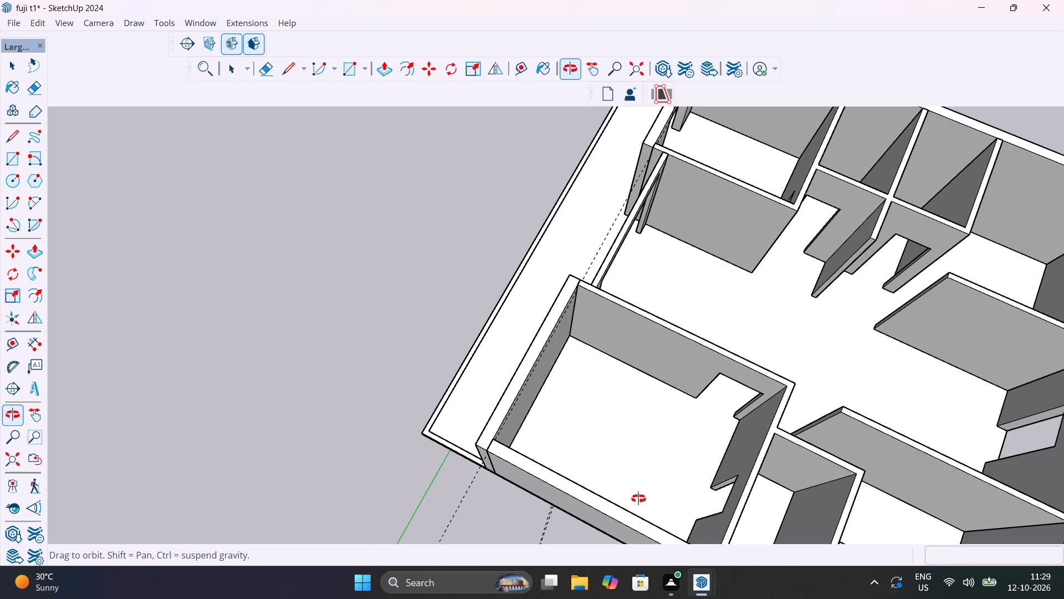
{"action": "middle_click_drag", "start_coordinate": [638, 499], "coordinate": [679, 499]}
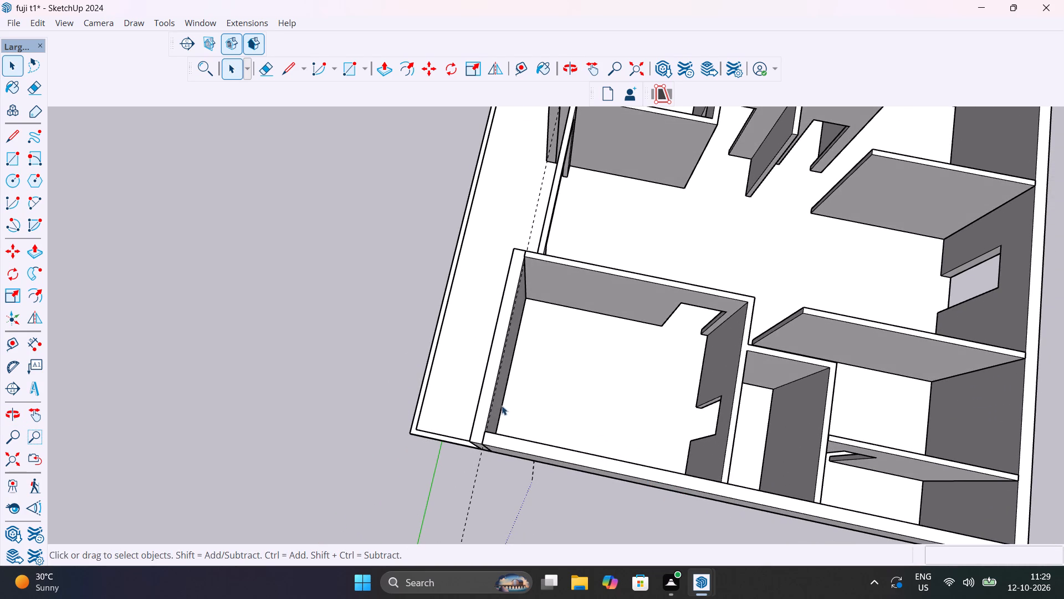
{"action": "scroll", "coordinate": [505, 403], "scroll_direction": "up", "scroll_amount": 7}
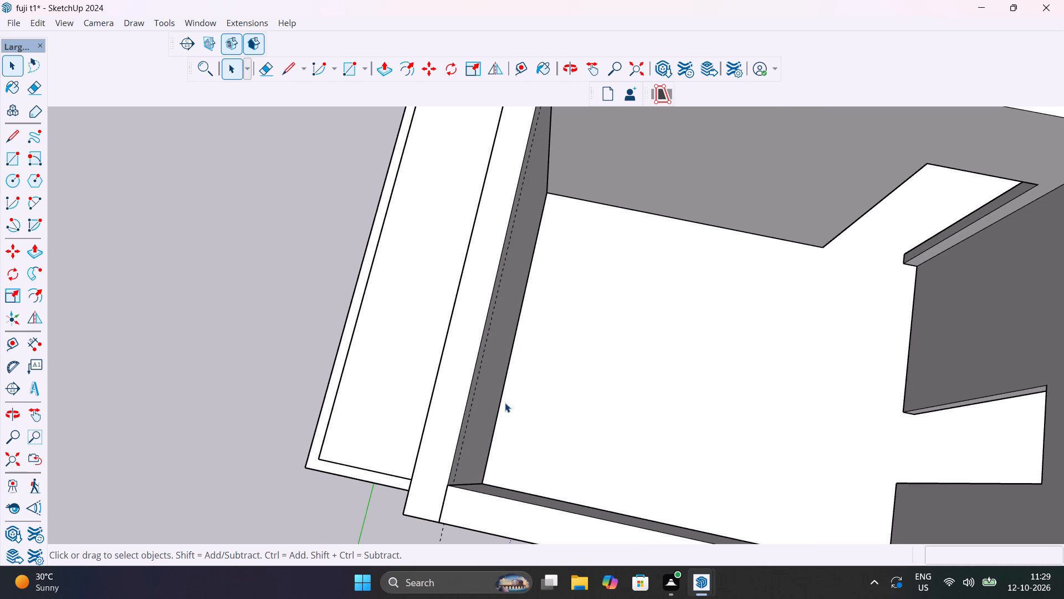
{"action": "middle_click_drag", "start_coordinate": [525, 422], "coordinate": [185, 390]}
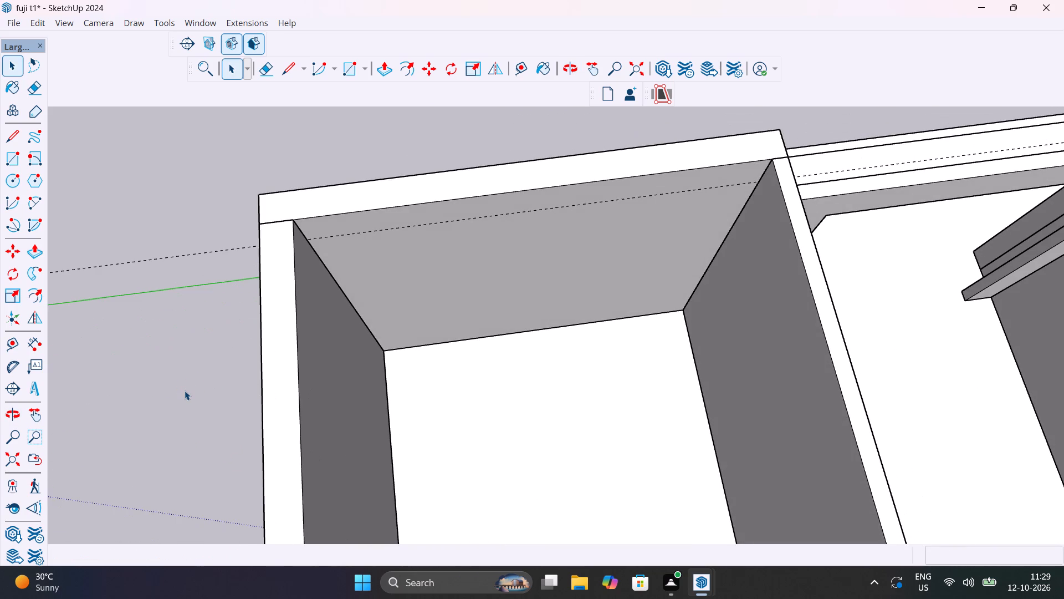
{"action": "key", "text": "t"}
{"action": "left_click", "coordinate": [387, 398]}
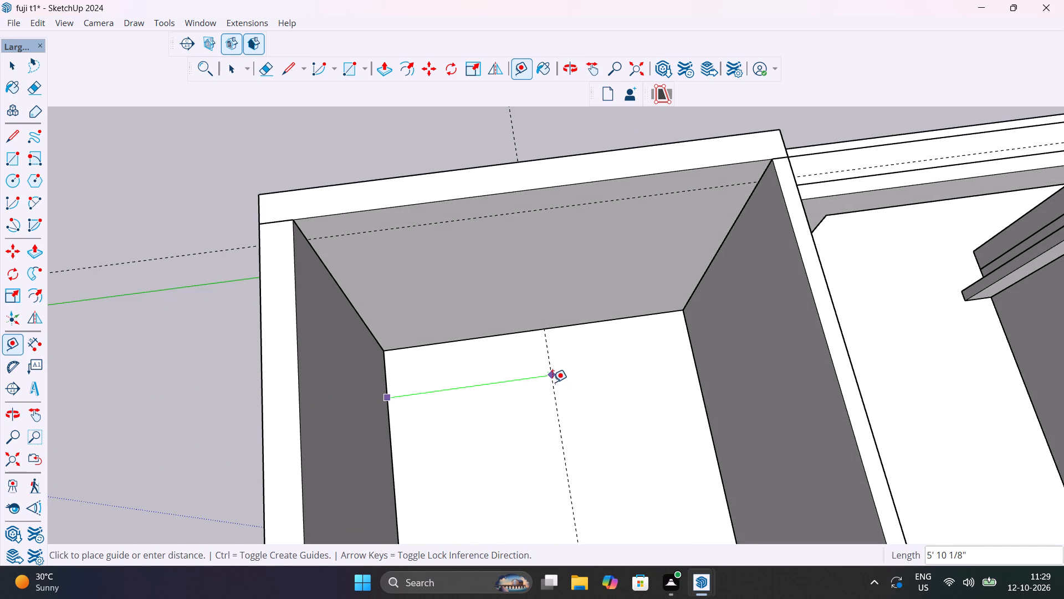
{"action": "type", "text": "6'"}
{"action": "key", "text": "Return"}
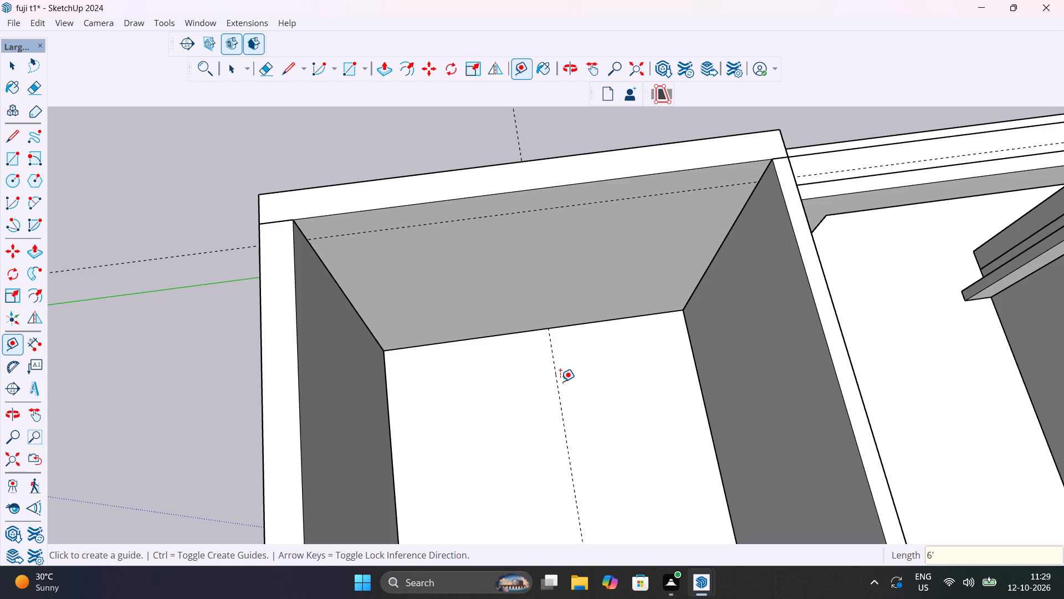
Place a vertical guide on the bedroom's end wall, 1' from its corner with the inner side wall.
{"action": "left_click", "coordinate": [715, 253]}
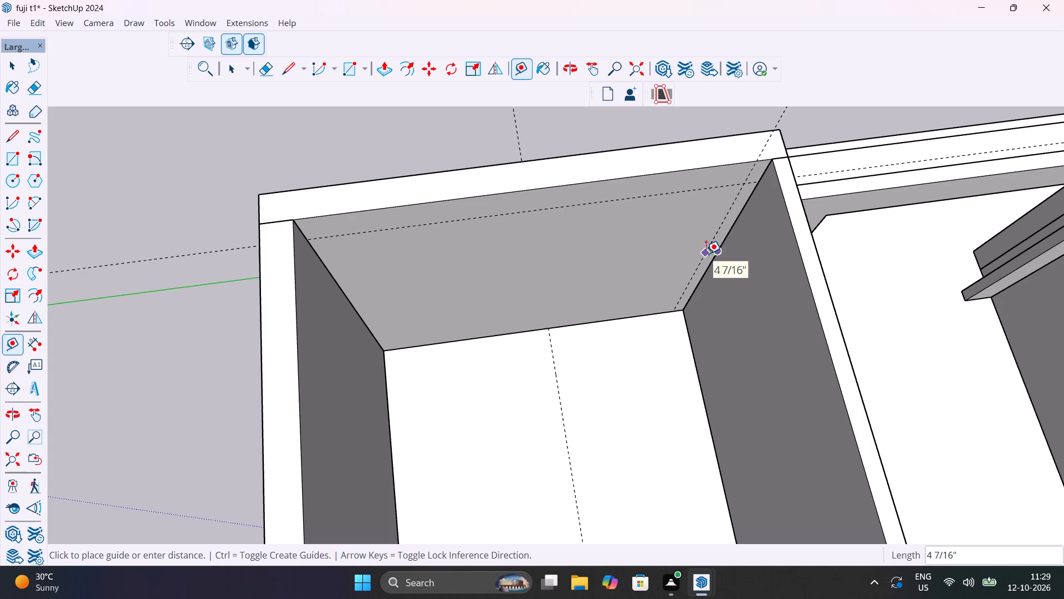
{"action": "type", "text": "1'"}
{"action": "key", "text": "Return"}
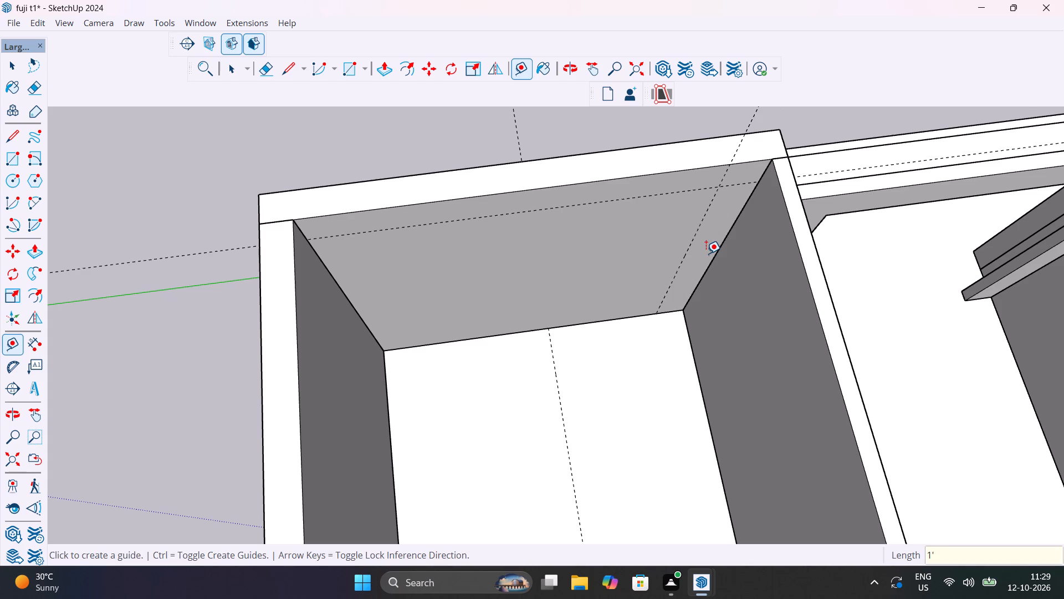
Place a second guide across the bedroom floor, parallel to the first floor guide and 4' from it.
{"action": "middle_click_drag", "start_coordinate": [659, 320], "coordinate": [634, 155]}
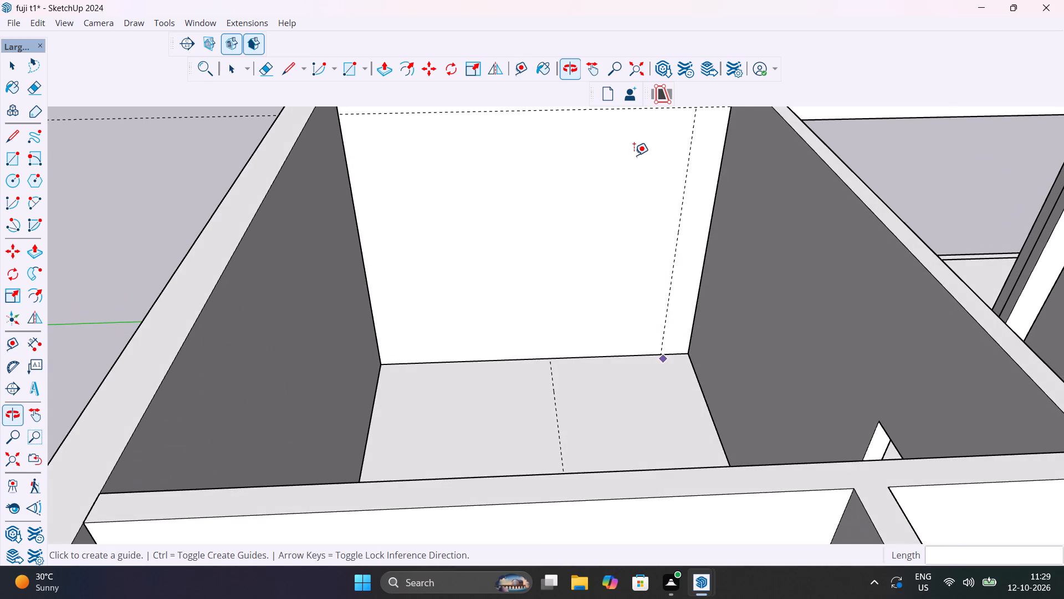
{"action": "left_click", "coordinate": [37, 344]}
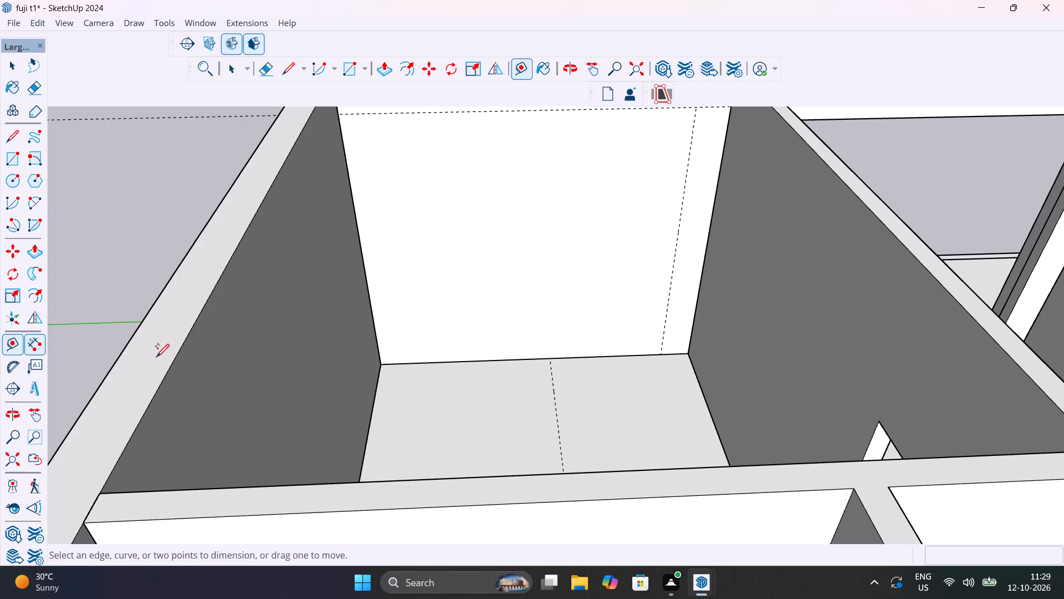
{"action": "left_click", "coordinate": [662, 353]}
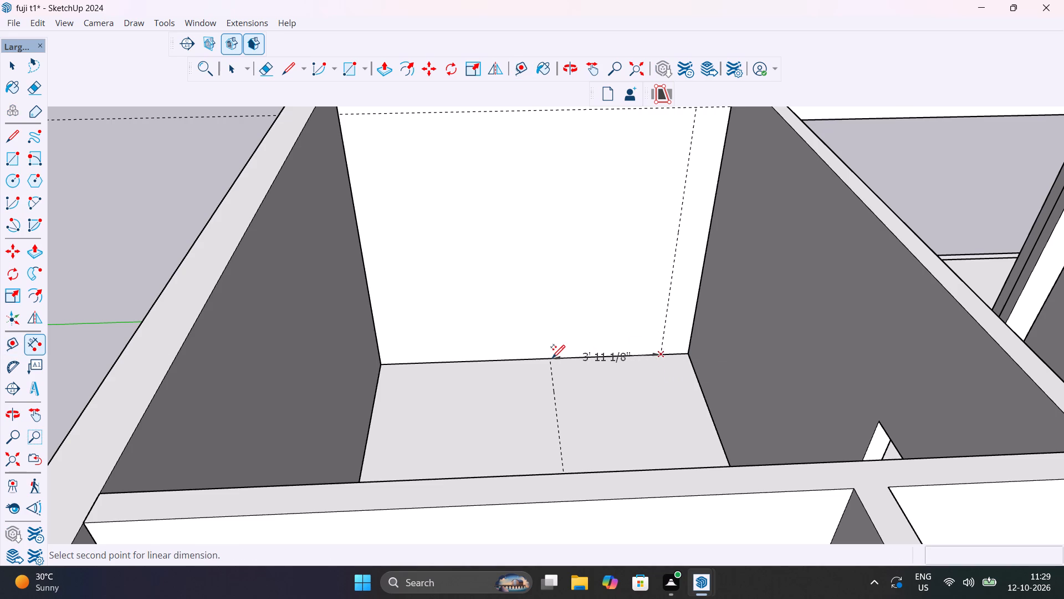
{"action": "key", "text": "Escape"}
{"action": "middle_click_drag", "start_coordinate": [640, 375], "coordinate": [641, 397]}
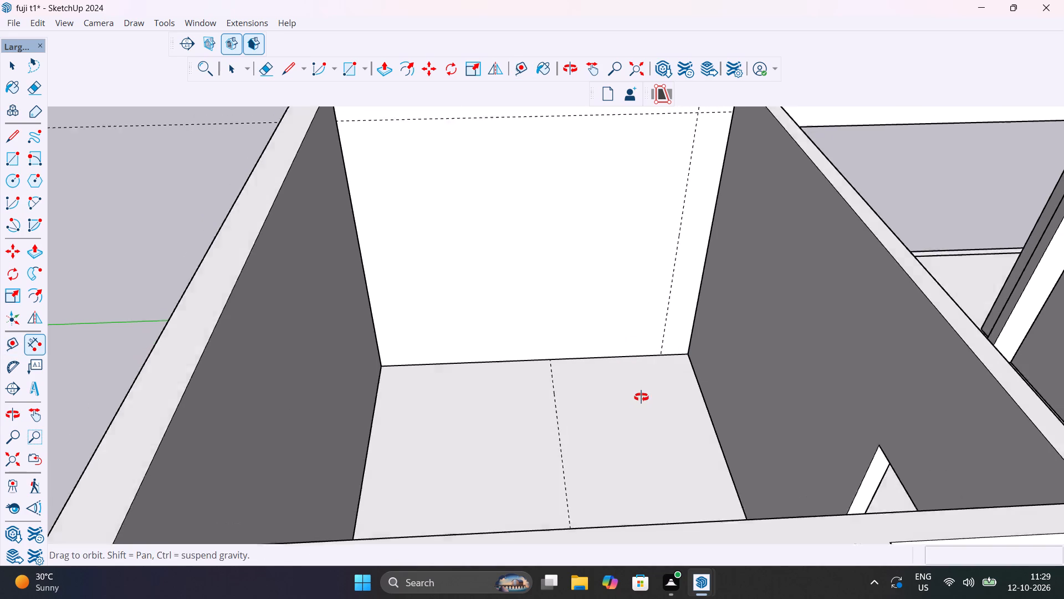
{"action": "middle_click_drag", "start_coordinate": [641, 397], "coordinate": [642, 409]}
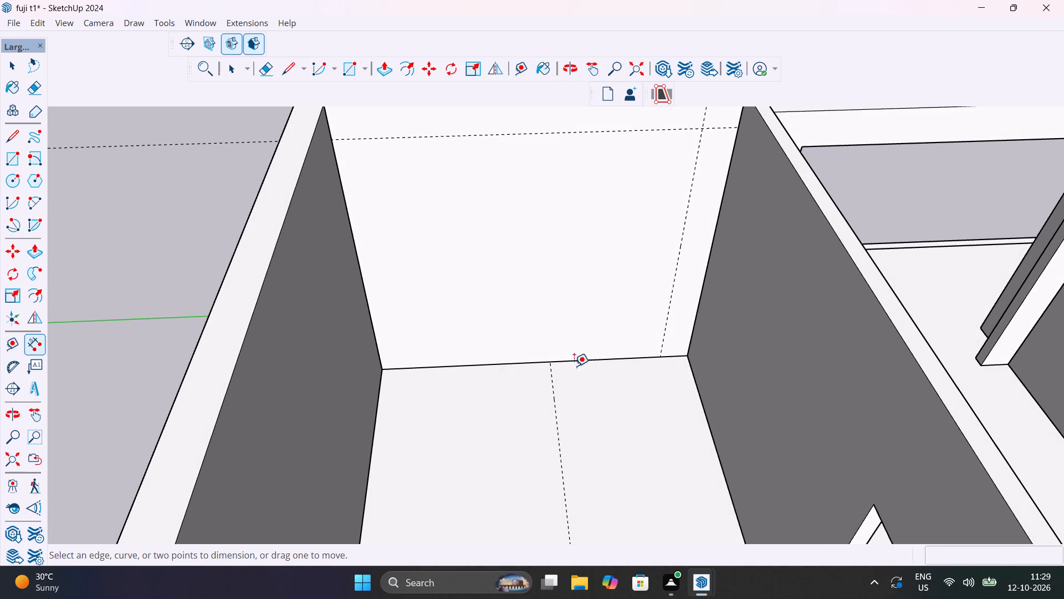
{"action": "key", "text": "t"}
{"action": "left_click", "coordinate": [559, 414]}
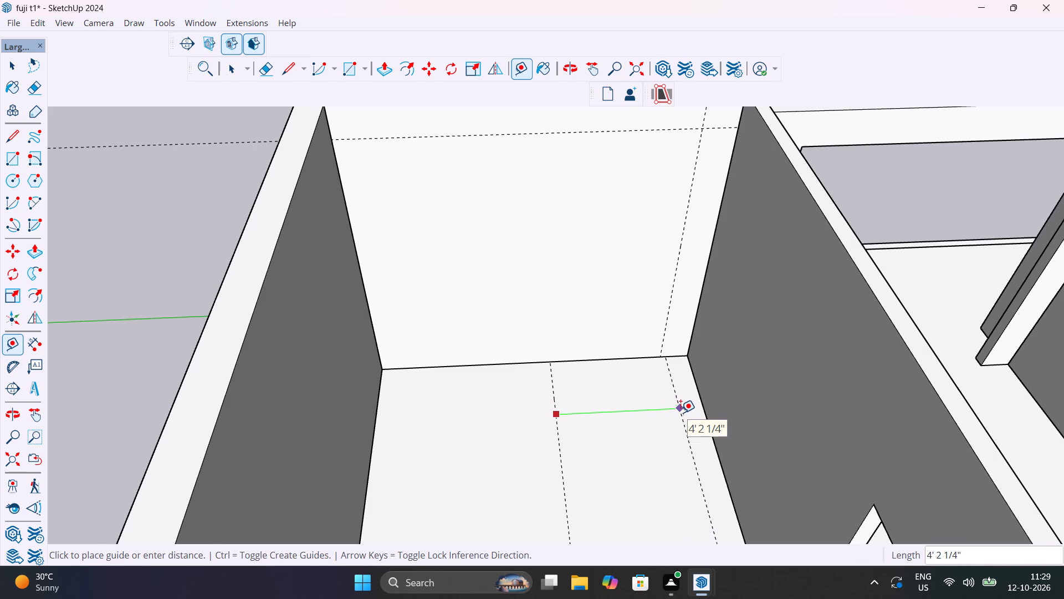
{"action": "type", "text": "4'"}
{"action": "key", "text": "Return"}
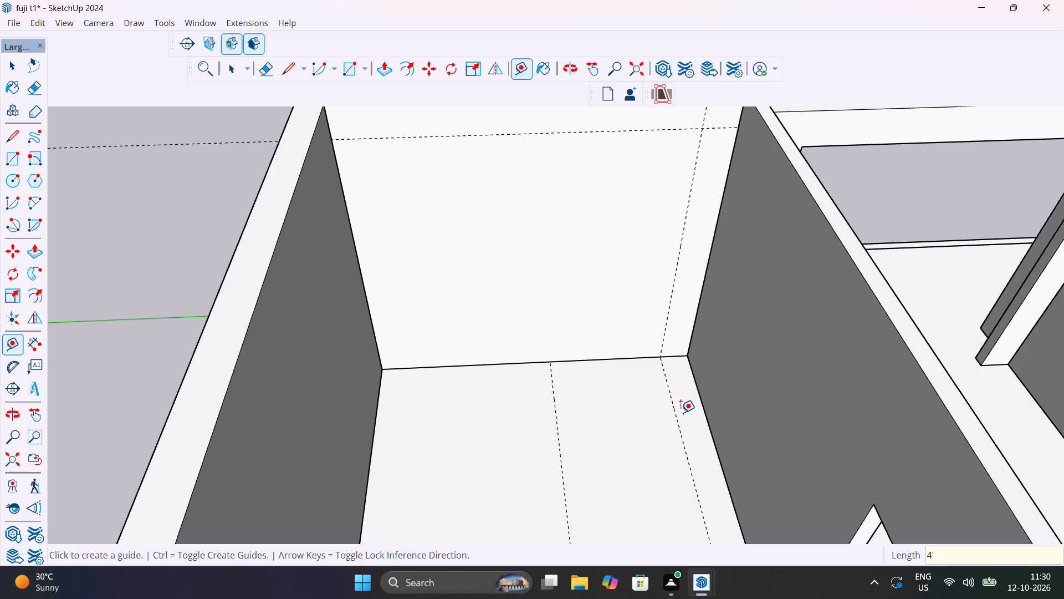
Measure the spacings along the end wall's base between its two corners and the floor guides.
{"action": "scroll", "coordinate": [681, 412], "scroll_direction": "down", "scroll_amount": 5}
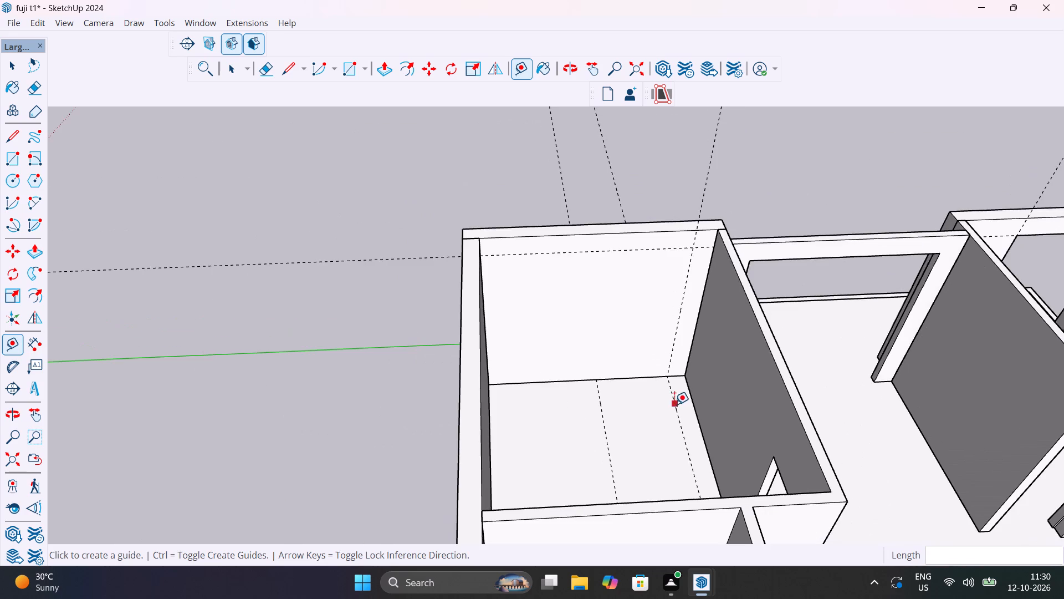
{"action": "middle_click_drag", "start_coordinate": [673, 403], "coordinate": [641, 402]}
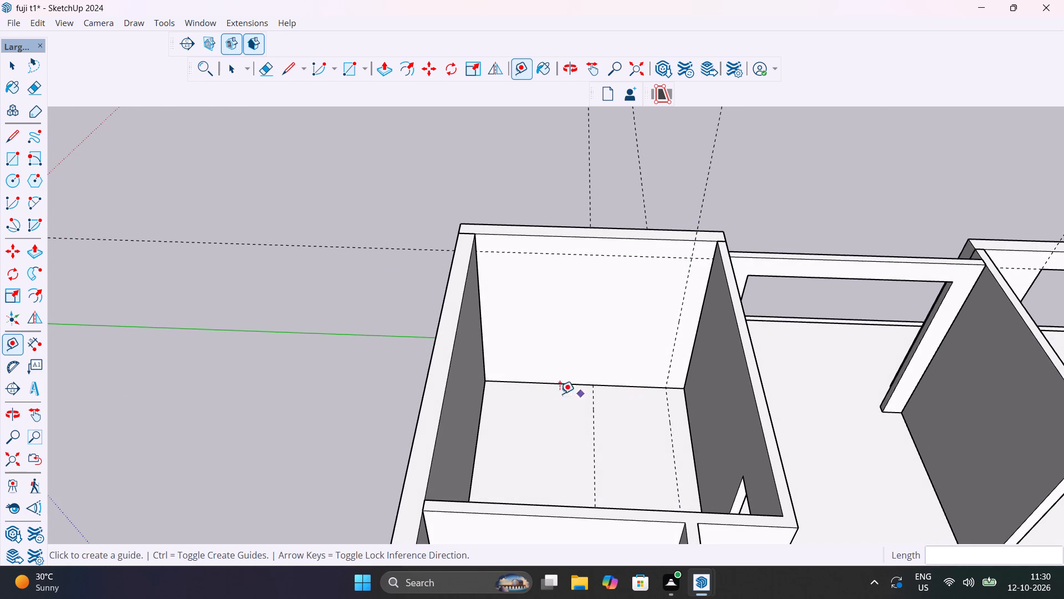
{"action": "left_click", "coordinate": [485, 381]}
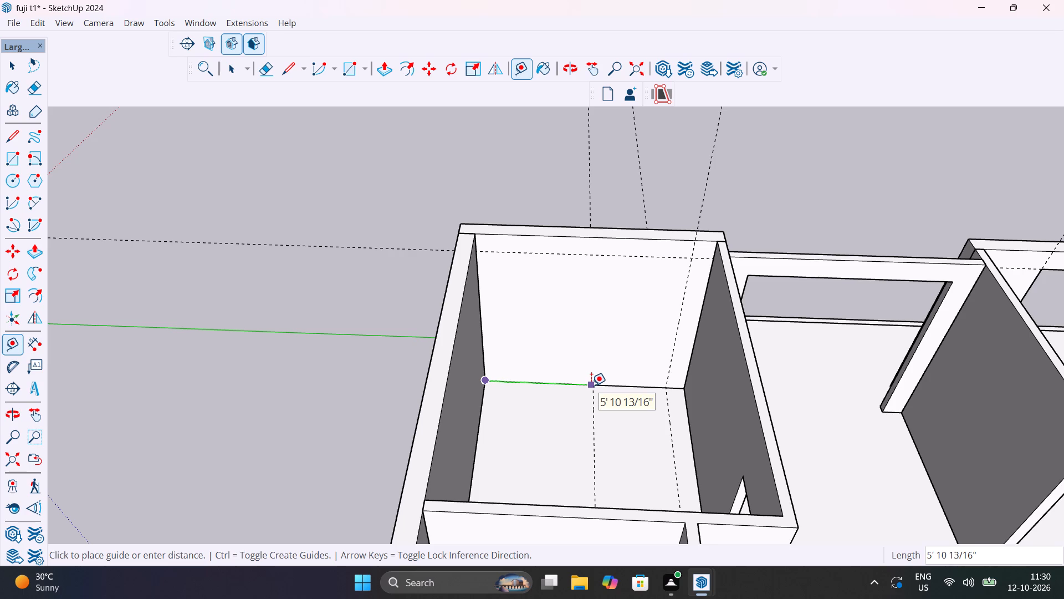
{"action": "key", "text": "Escape"}
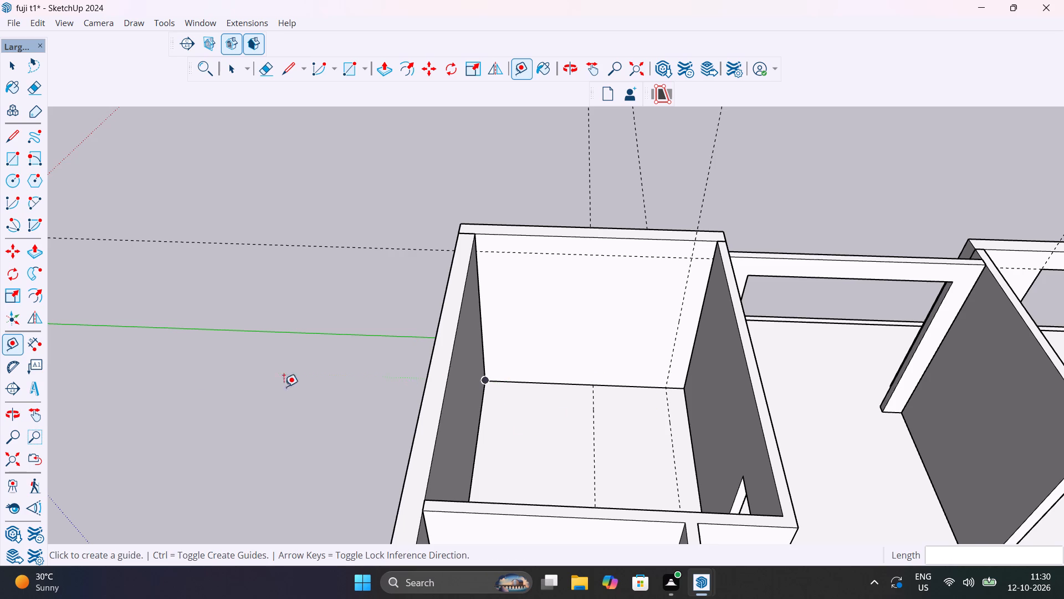
{"action": "left_click", "coordinate": [34, 344]}
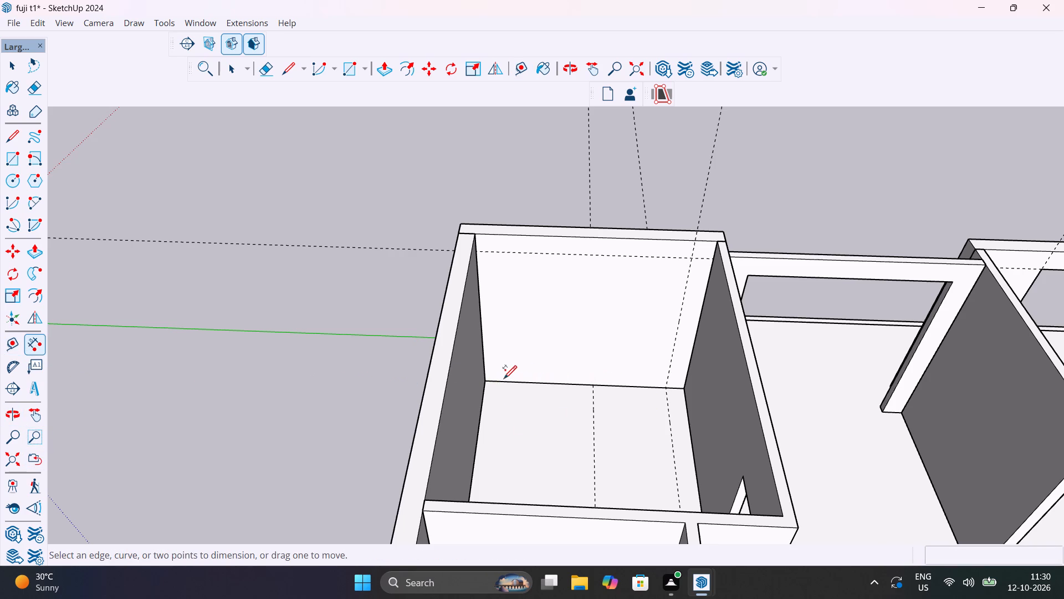
{"action": "left_click", "coordinate": [490, 378]}
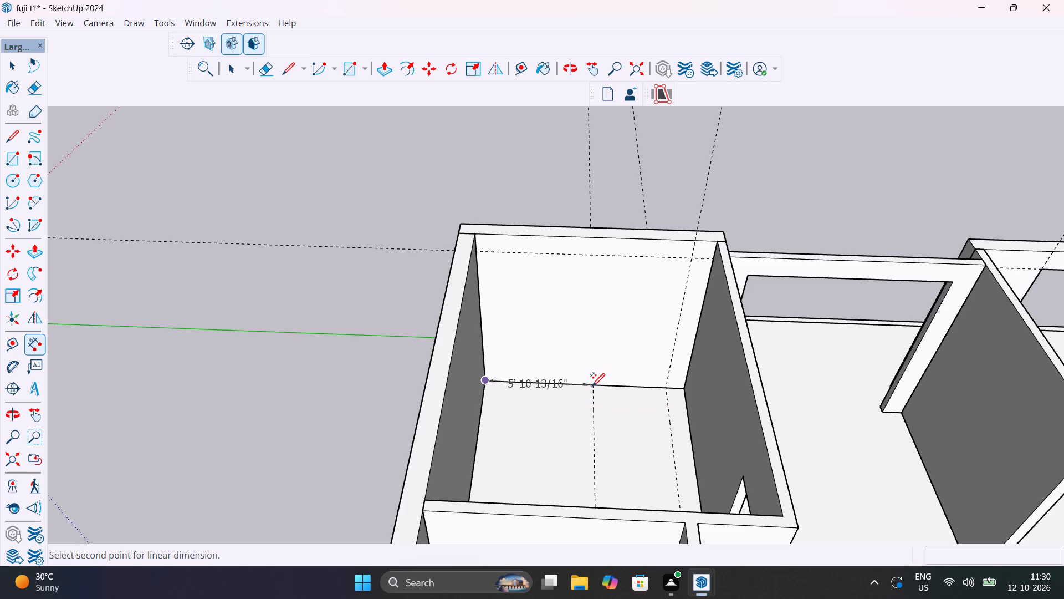
{"action": "scroll", "coordinate": [589, 385], "scroll_direction": "up", "scroll_amount": 10}
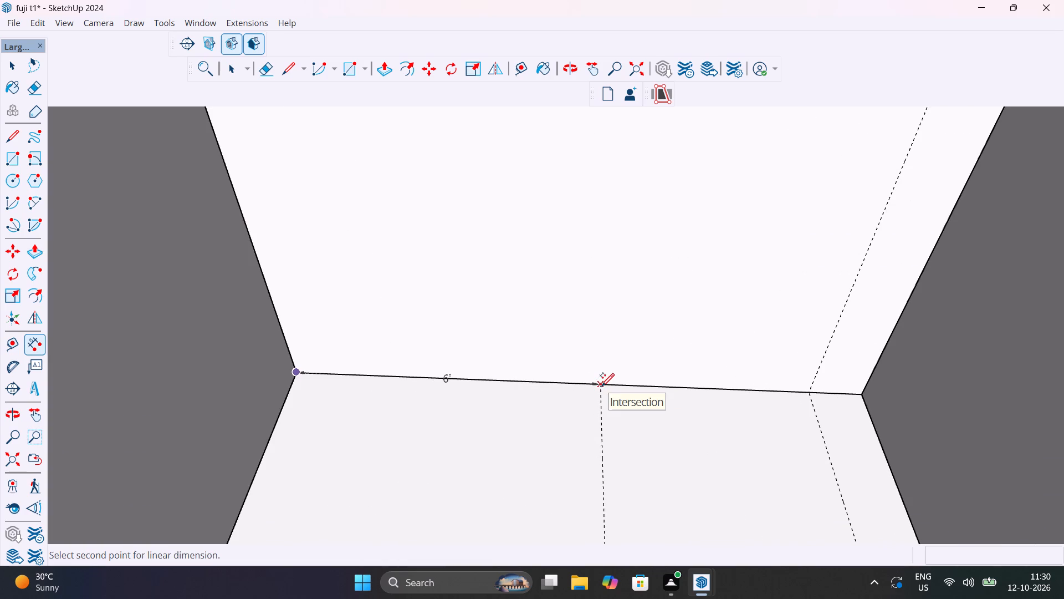
{"action": "key", "text": "Escape"}
{"action": "scroll", "coordinate": [649, 405], "scroll_direction": "down", "scroll_amount": 6}
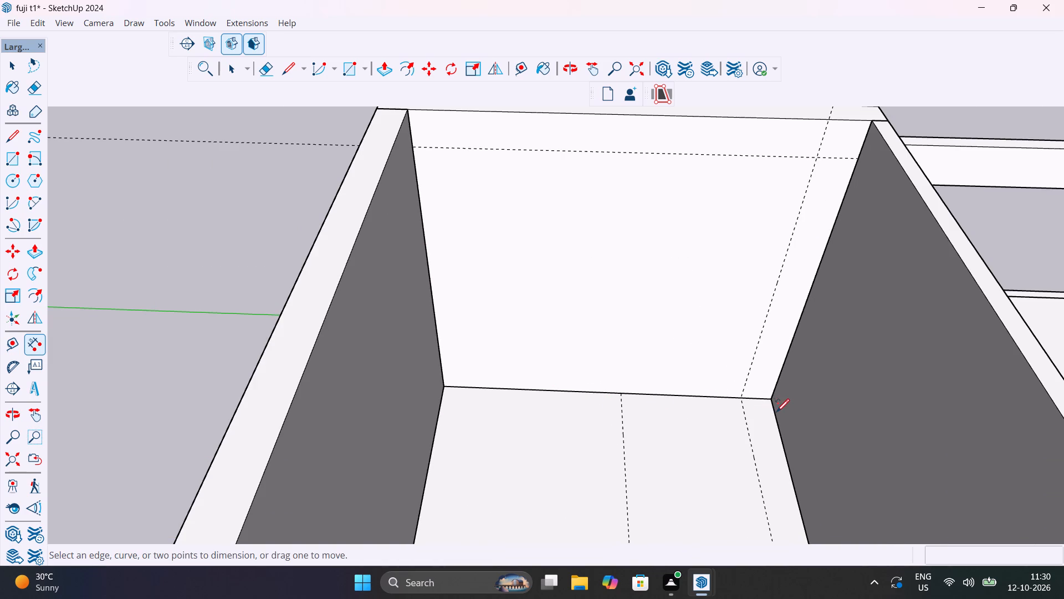
{"action": "scroll", "coordinate": [741, 395], "scroll_direction": "up", "scroll_amount": 4}
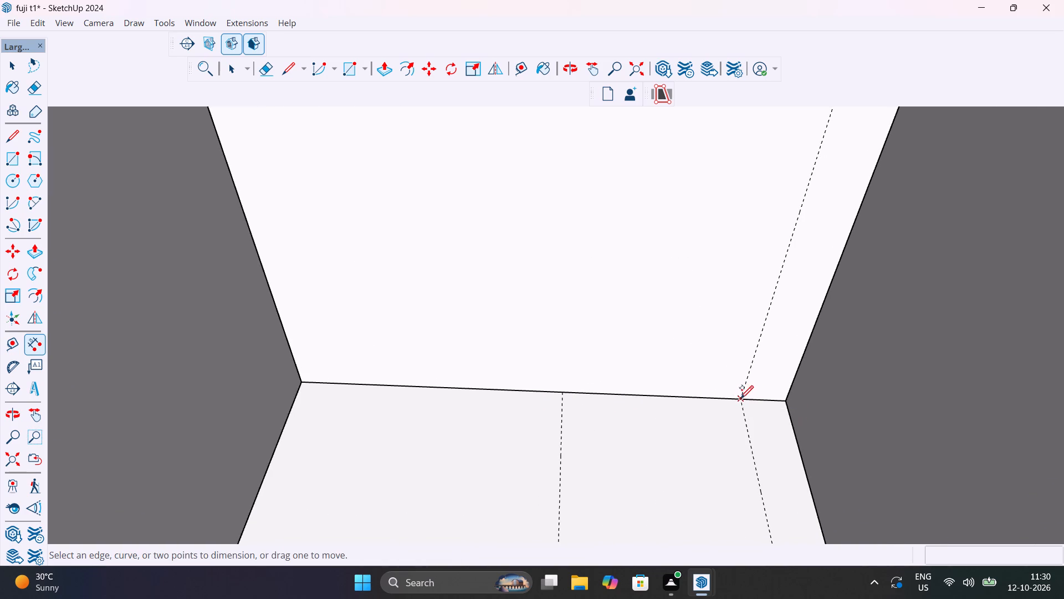
{"action": "left_click", "coordinate": [741, 398]}
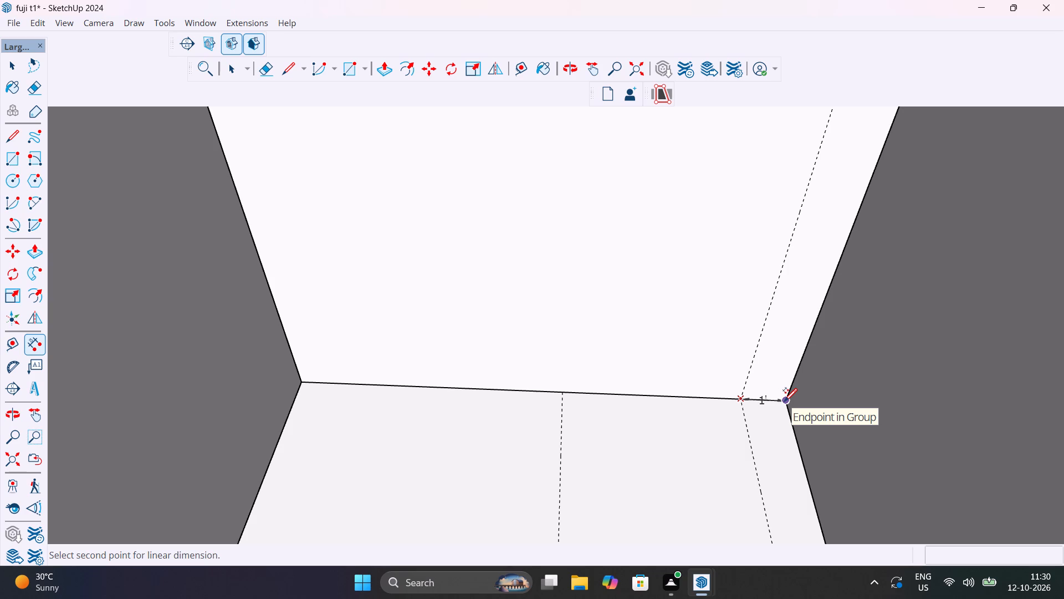
{"action": "key", "text": "Escape"}
{"action": "left_click", "coordinate": [741, 399]}
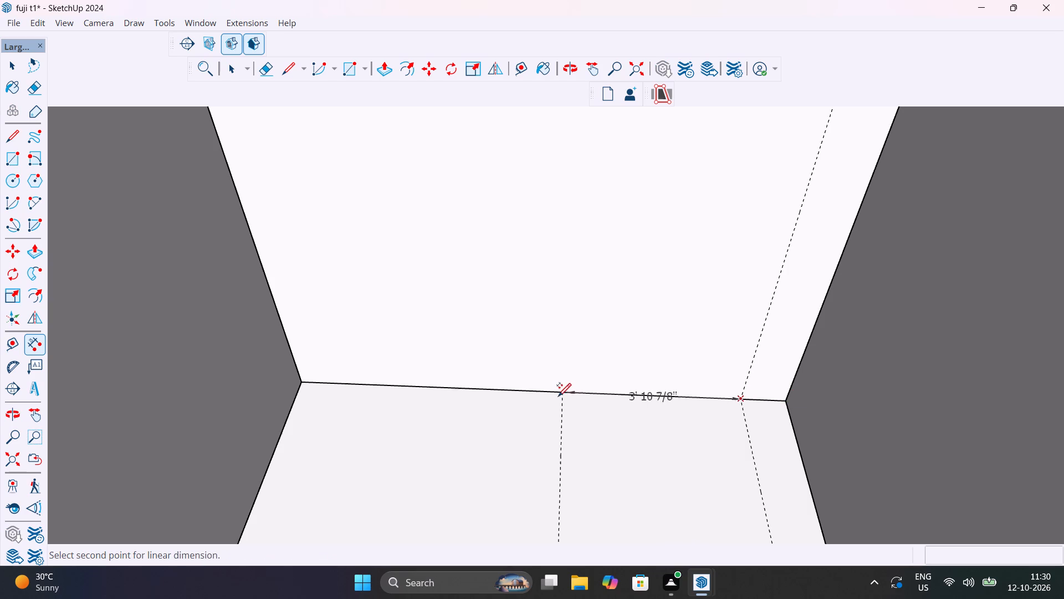
{"action": "key", "text": "Escape"}
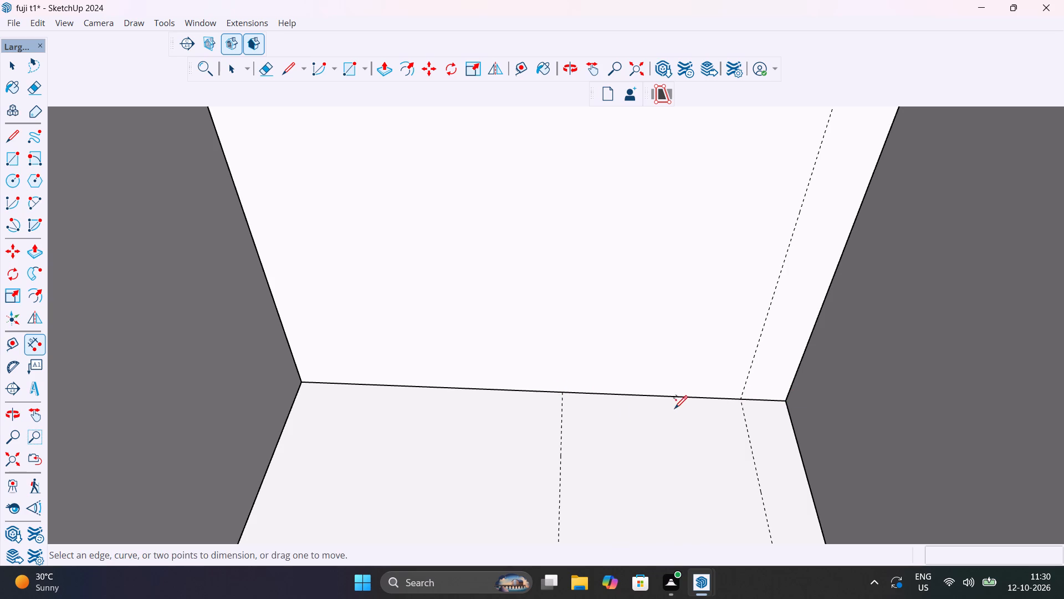
Place a vertical guide on the end wall 4' from the existing vertical guide, meeting the first floor guide.
{"action": "key", "text": "t"}
{"action": "scroll", "coordinate": [672, 404], "scroll_direction": "down", "scroll_amount": 7}
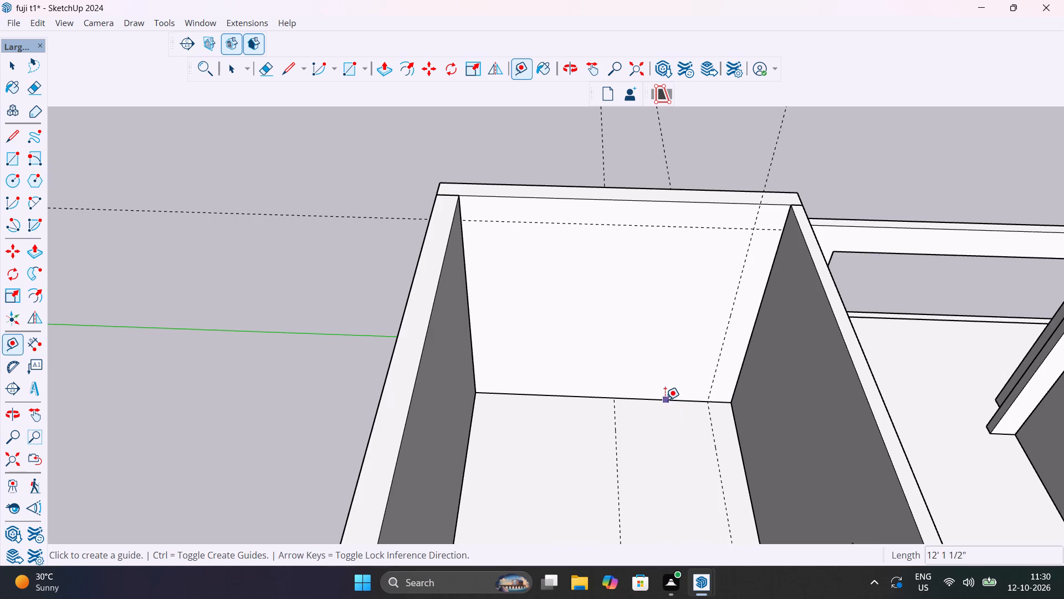
{"action": "left_click", "coordinate": [665, 399]}
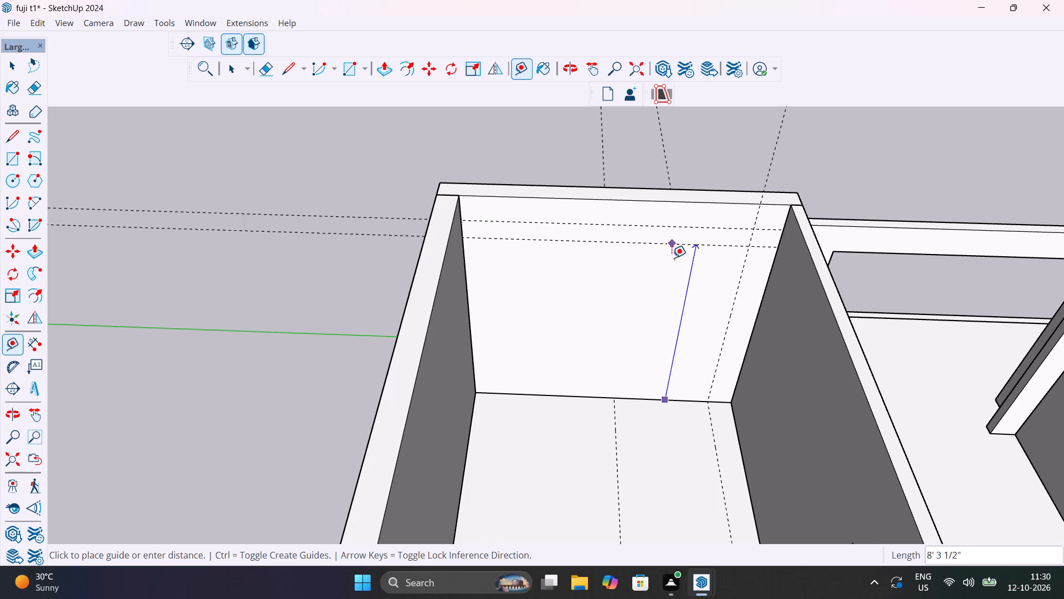
{"action": "key", "text": "Escape"}
{"action": "left_click", "coordinate": [736, 296]}
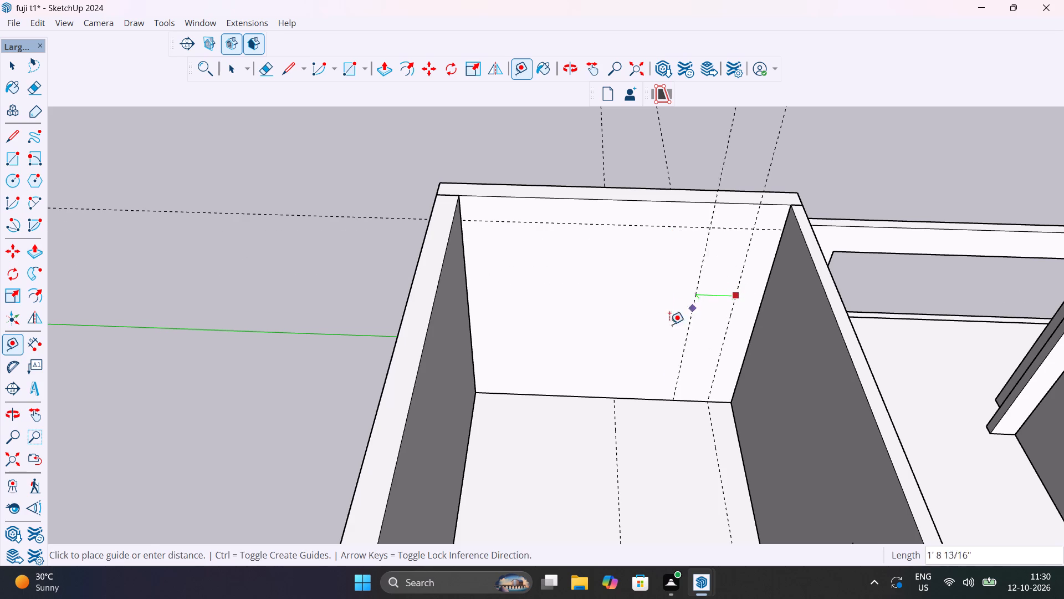
{"action": "left_click", "coordinate": [614, 398]}
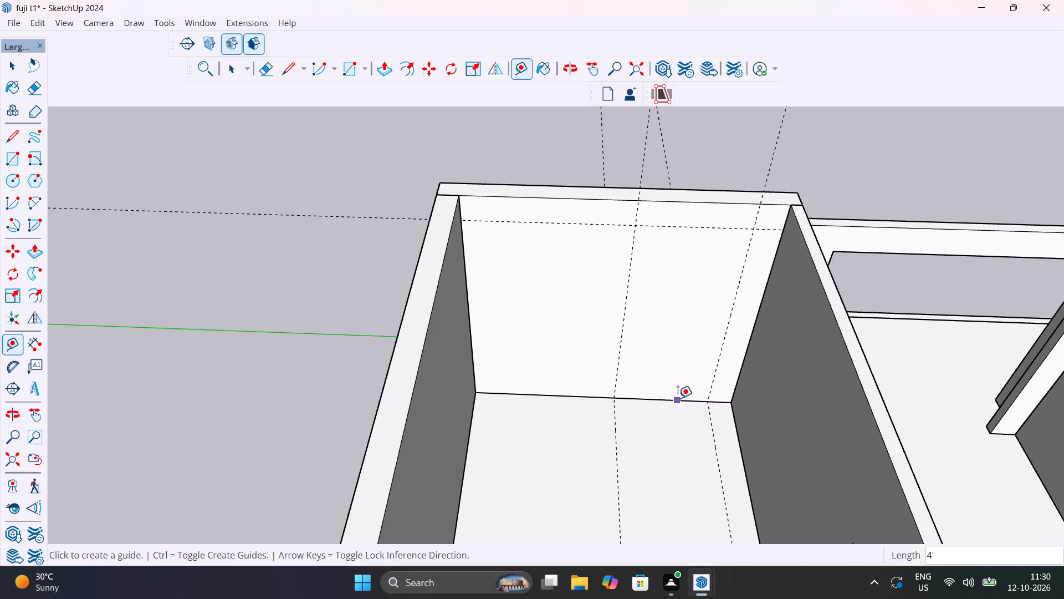
{"action": "key", "text": "ctrl+z"}
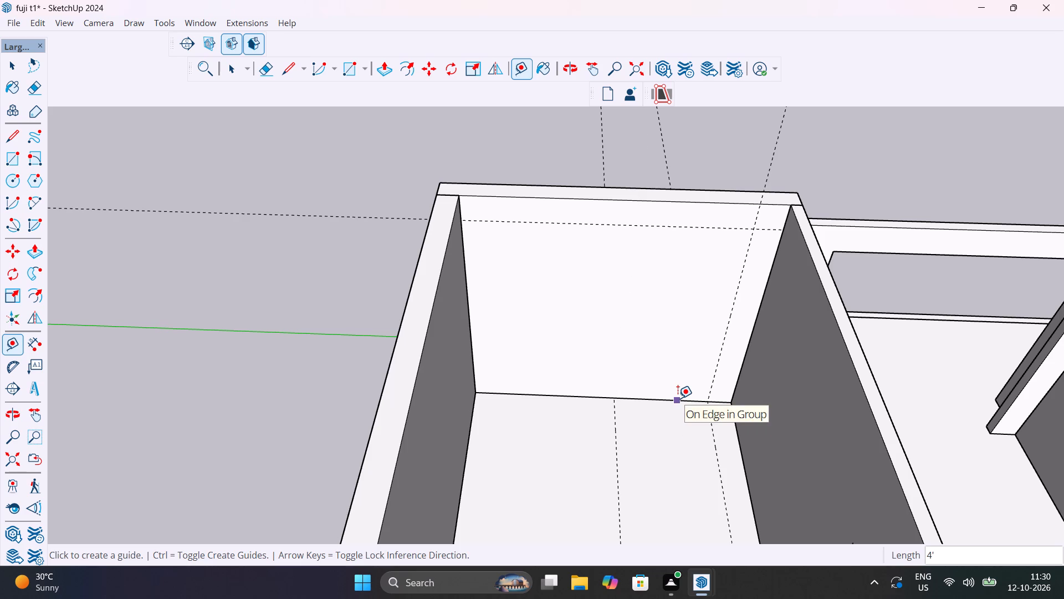
{"action": "key", "text": "ctrl+y"}
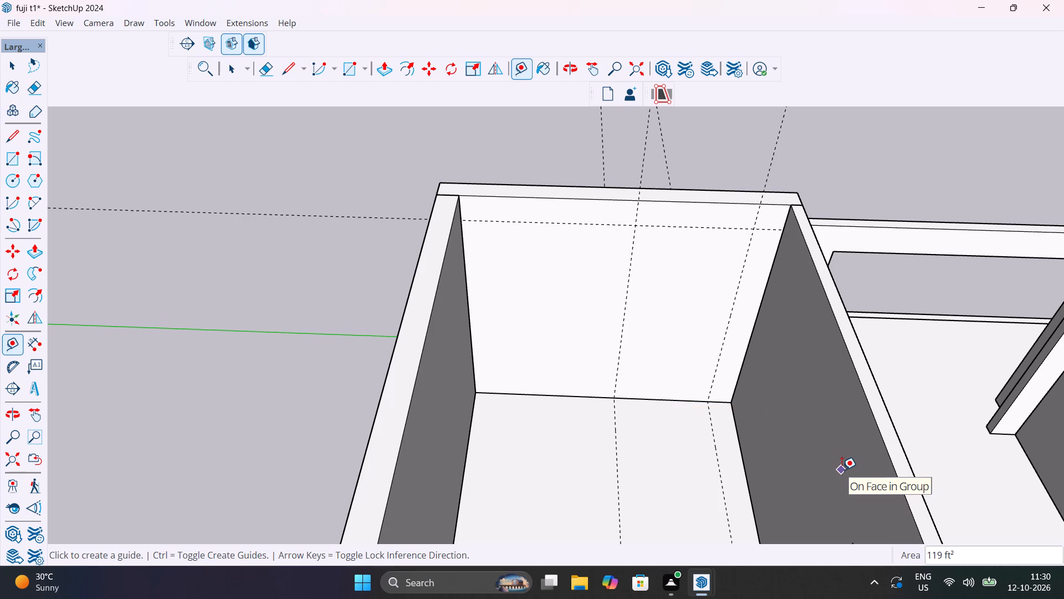
Place a vertical guide on the end wall, 6" from its corner with the inner side wall.
{"action": "left_click", "coordinate": [756, 329]}
{"action": "type", "text": "6\""}
{"action": "key", "text": "Return"}
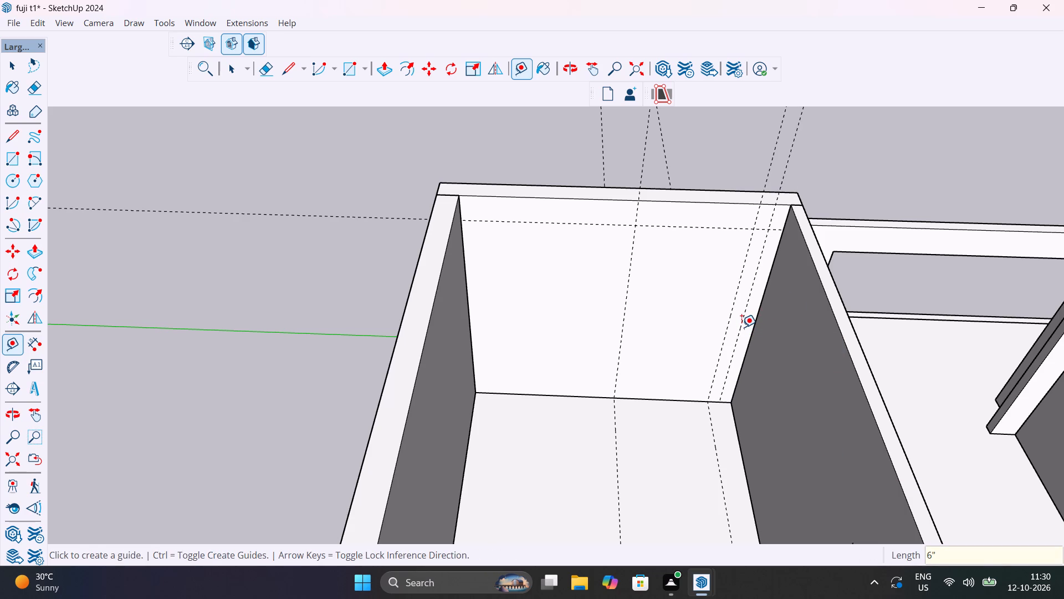
Delete the vertical guide 1' from the end wall's corner and the floor guide that meets it.
{"action": "key", "text": "space"}
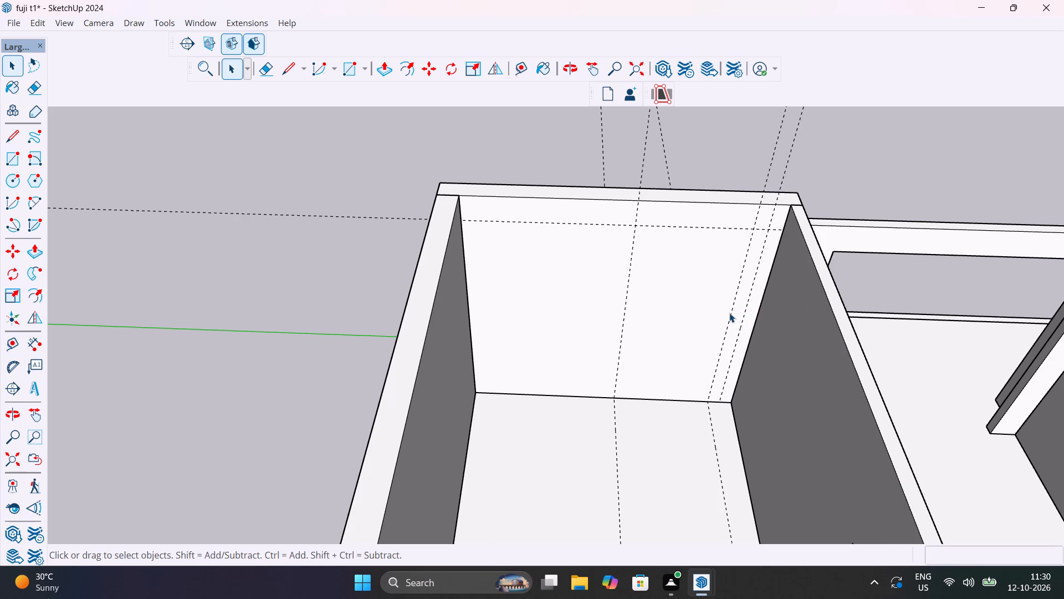
{"action": "left_click", "coordinate": [729, 313]}
{"action": "key", "text": "Delete"}
{"action": "left_click", "coordinate": [712, 425]}
{"action": "key", "text": "Delete"}
Measure the distance from the remaining floor guide to the vertical guide nearest the inner side wall.
{"action": "key", "text": "t"}
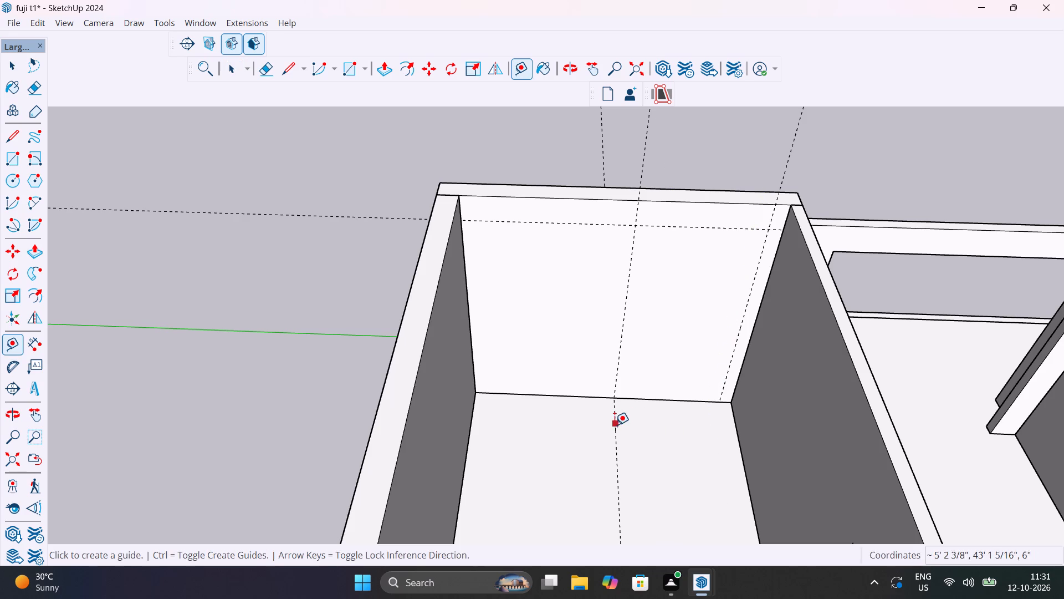
{"action": "left_click", "coordinate": [615, 425]}
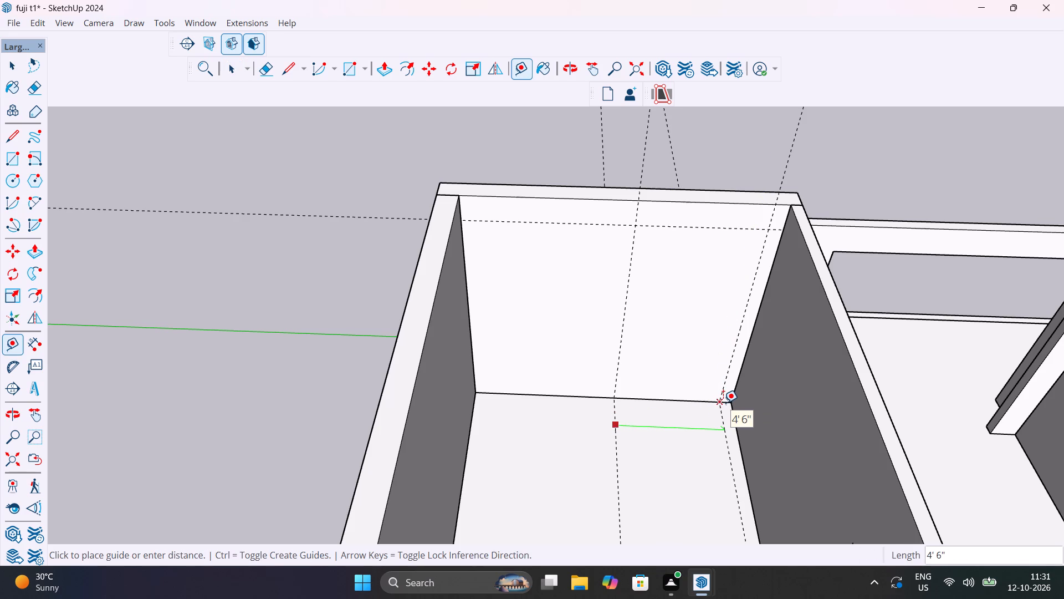
{"action": "key", "text": "Escape"}
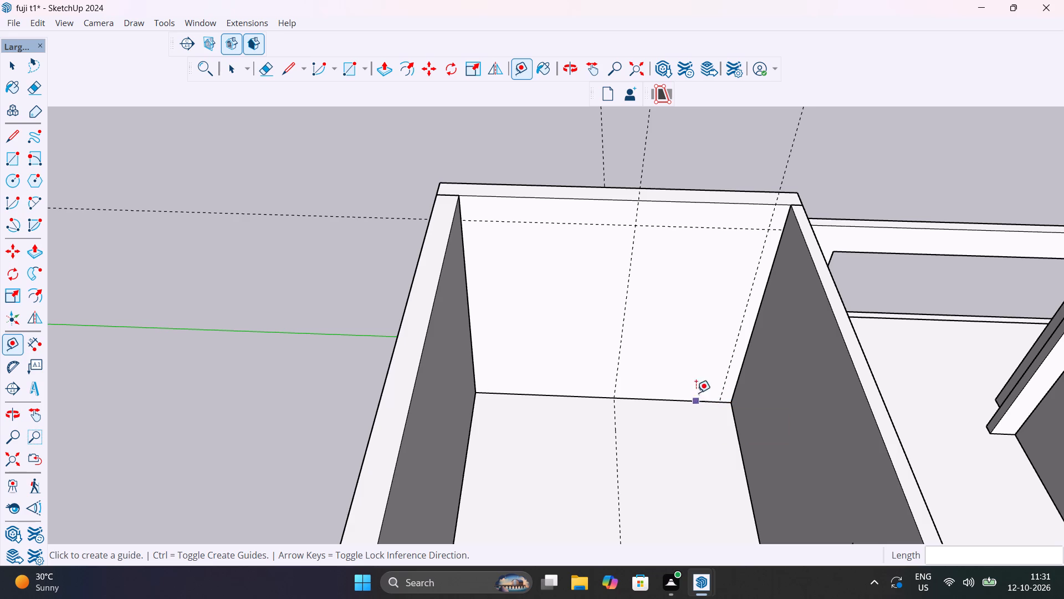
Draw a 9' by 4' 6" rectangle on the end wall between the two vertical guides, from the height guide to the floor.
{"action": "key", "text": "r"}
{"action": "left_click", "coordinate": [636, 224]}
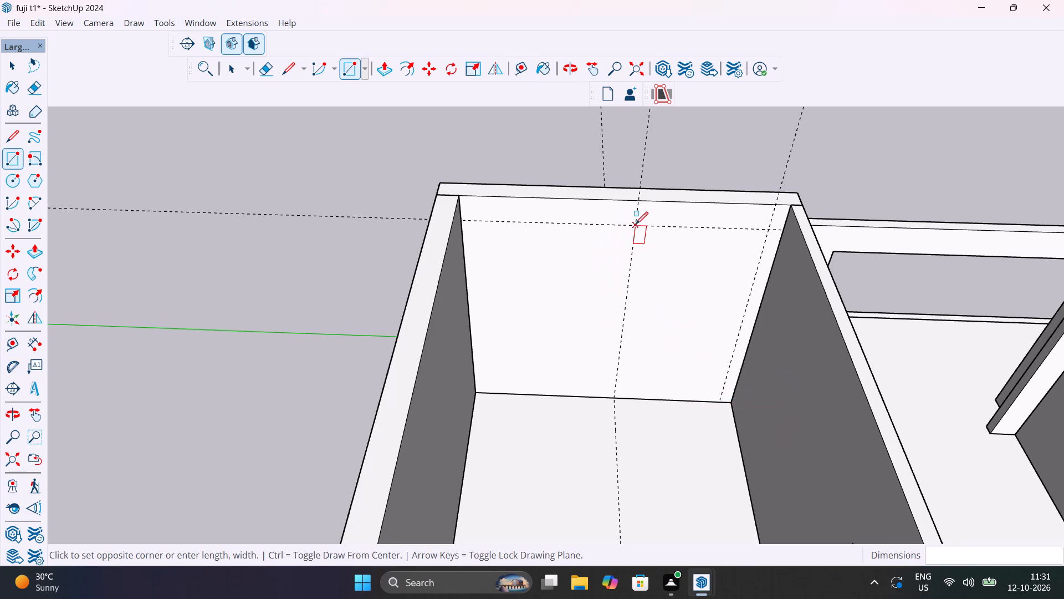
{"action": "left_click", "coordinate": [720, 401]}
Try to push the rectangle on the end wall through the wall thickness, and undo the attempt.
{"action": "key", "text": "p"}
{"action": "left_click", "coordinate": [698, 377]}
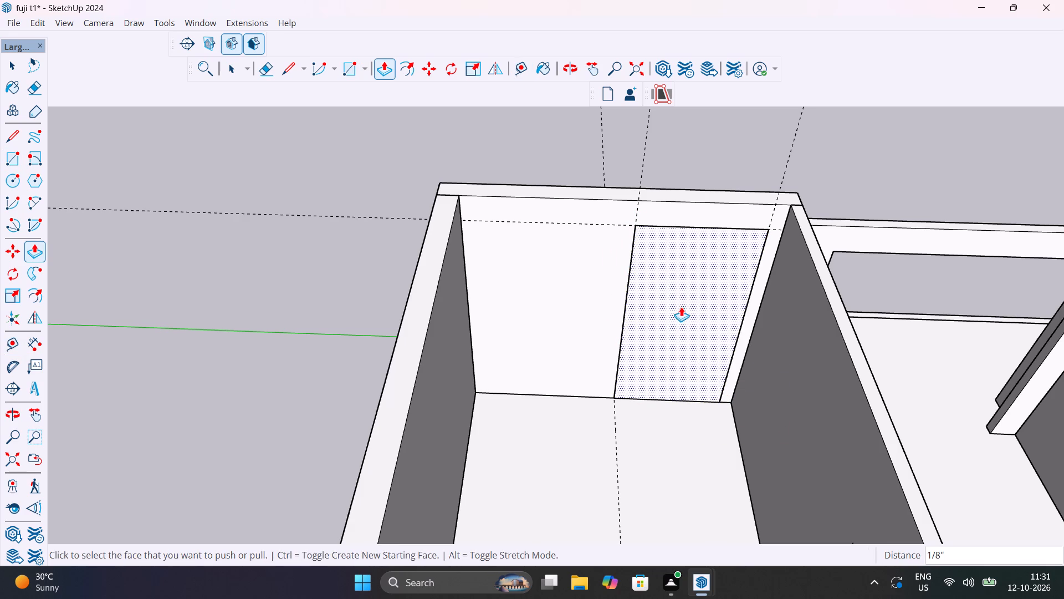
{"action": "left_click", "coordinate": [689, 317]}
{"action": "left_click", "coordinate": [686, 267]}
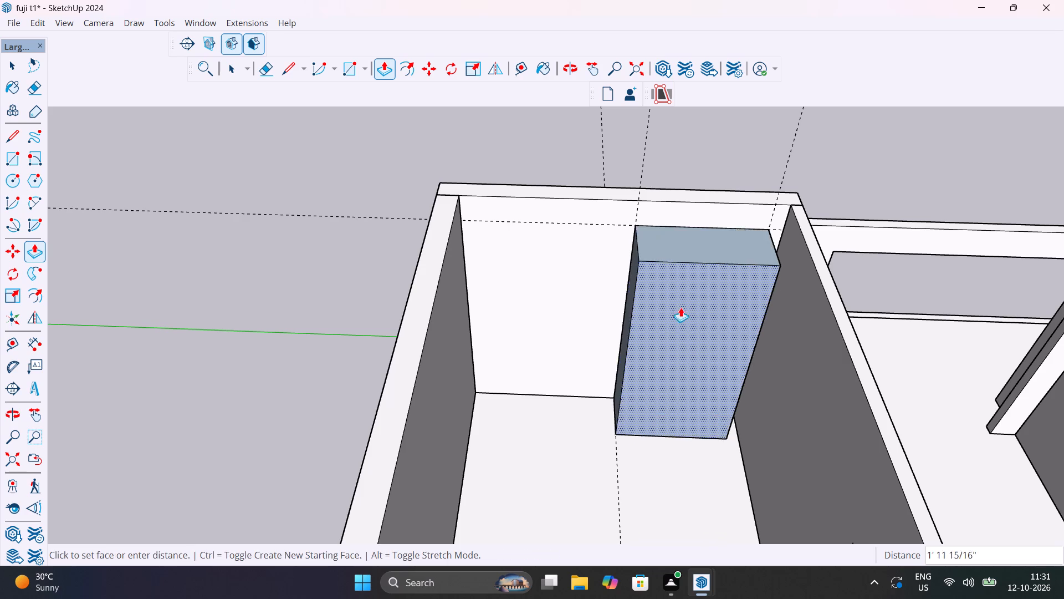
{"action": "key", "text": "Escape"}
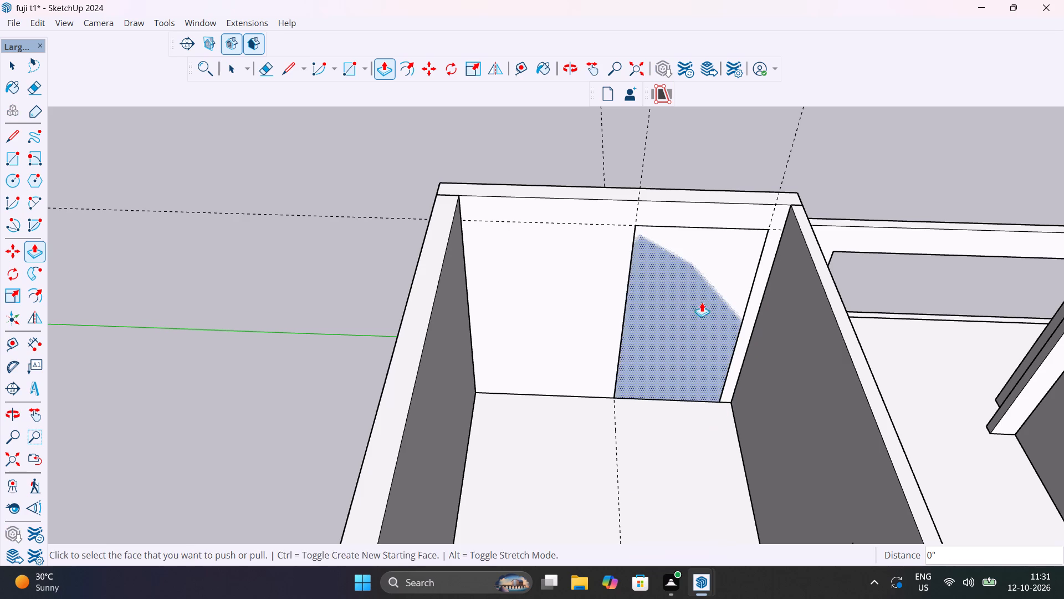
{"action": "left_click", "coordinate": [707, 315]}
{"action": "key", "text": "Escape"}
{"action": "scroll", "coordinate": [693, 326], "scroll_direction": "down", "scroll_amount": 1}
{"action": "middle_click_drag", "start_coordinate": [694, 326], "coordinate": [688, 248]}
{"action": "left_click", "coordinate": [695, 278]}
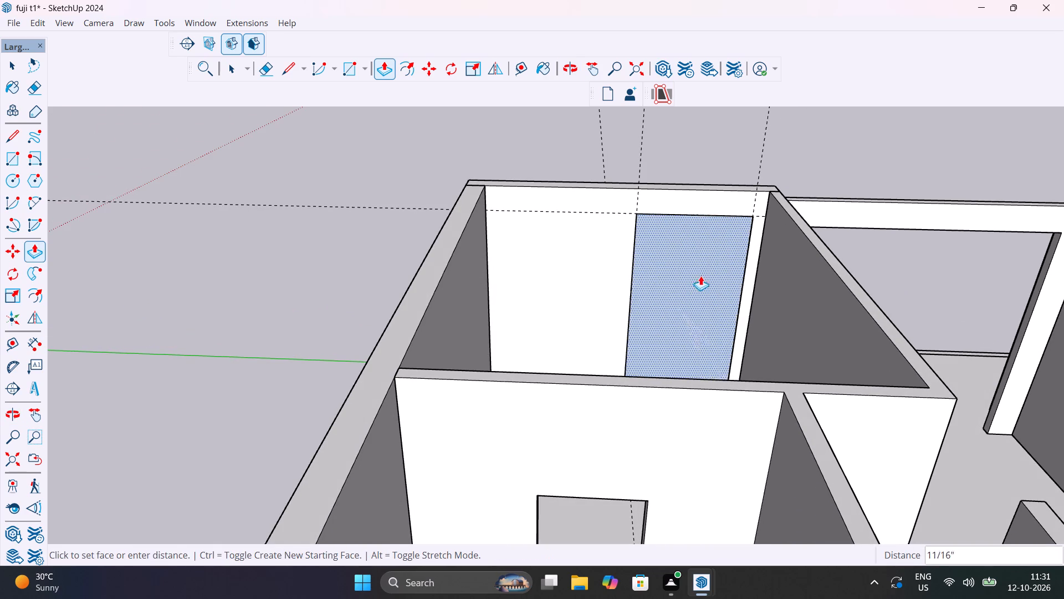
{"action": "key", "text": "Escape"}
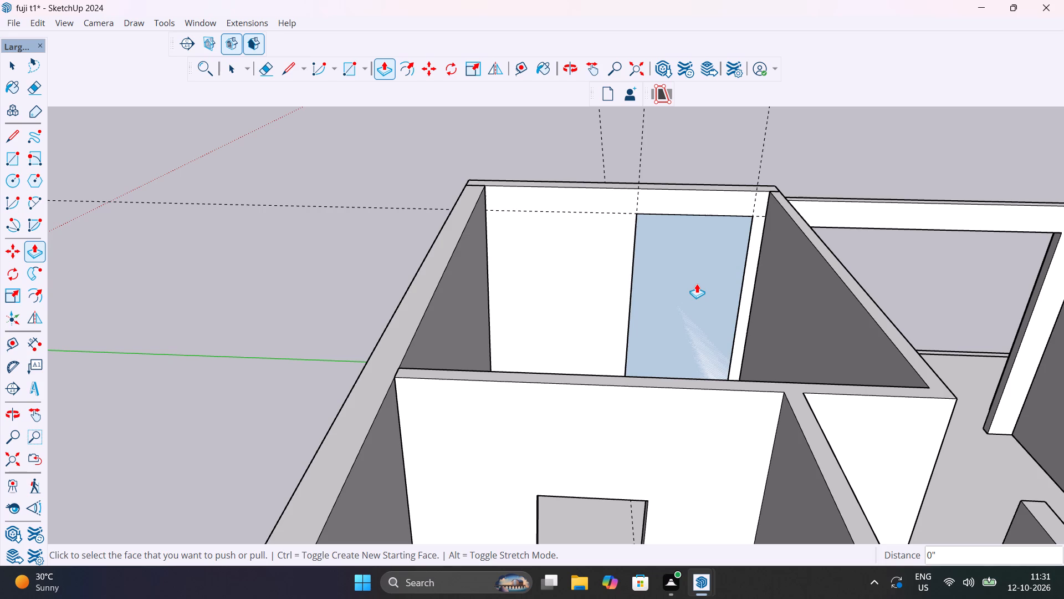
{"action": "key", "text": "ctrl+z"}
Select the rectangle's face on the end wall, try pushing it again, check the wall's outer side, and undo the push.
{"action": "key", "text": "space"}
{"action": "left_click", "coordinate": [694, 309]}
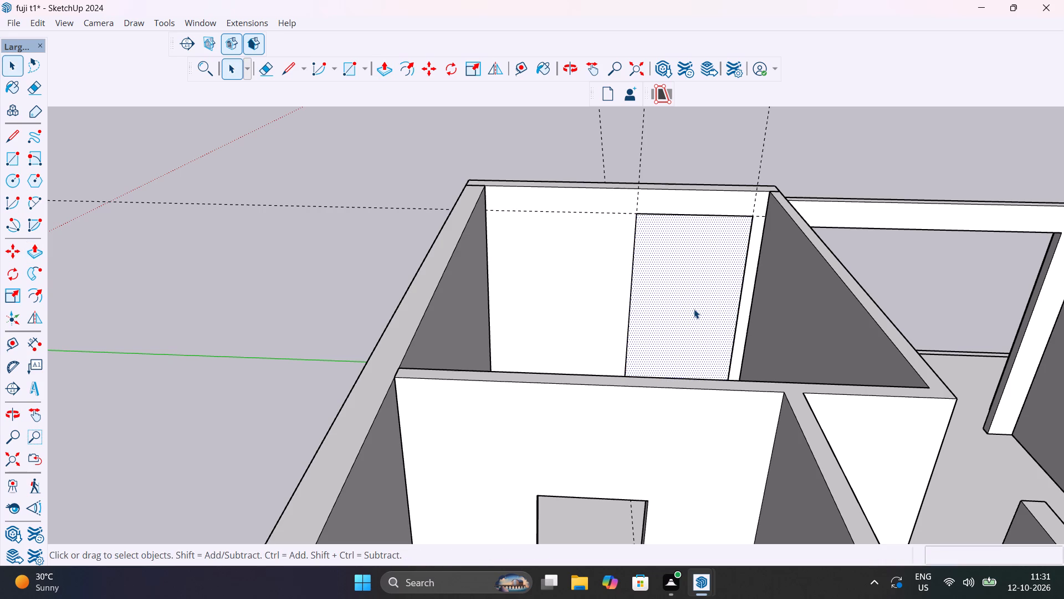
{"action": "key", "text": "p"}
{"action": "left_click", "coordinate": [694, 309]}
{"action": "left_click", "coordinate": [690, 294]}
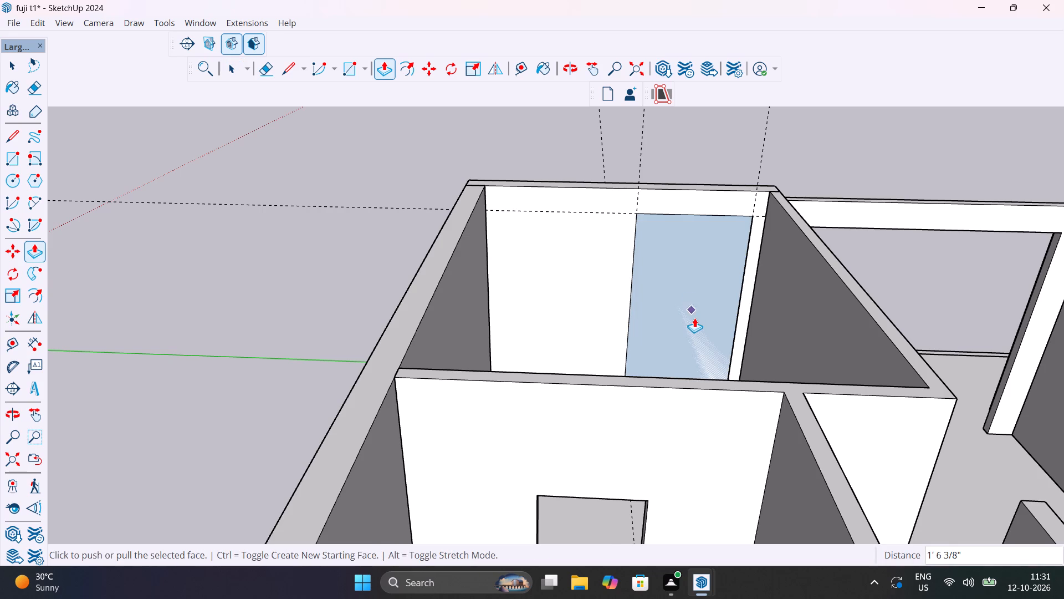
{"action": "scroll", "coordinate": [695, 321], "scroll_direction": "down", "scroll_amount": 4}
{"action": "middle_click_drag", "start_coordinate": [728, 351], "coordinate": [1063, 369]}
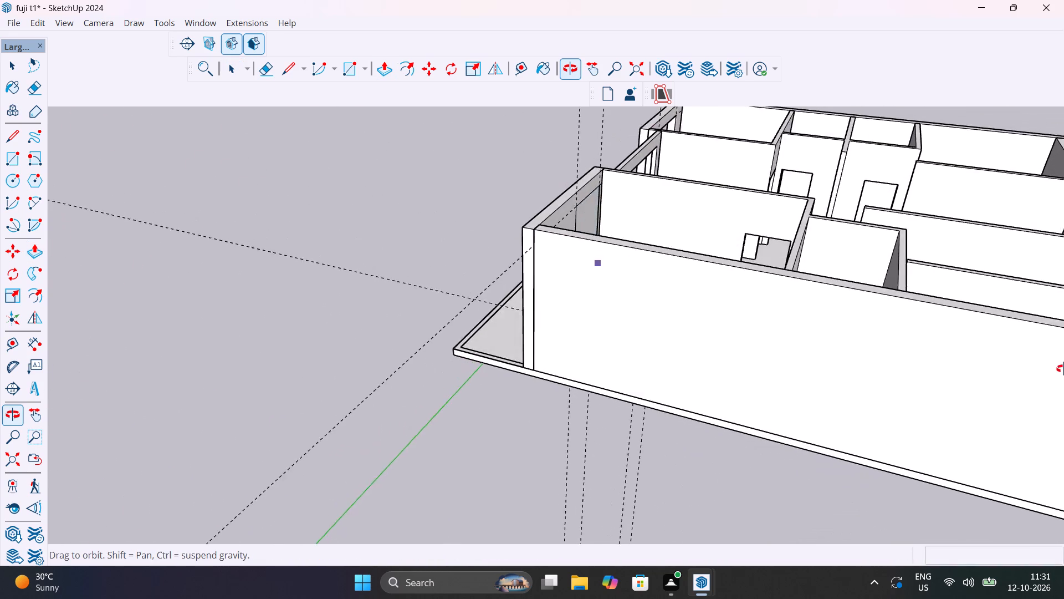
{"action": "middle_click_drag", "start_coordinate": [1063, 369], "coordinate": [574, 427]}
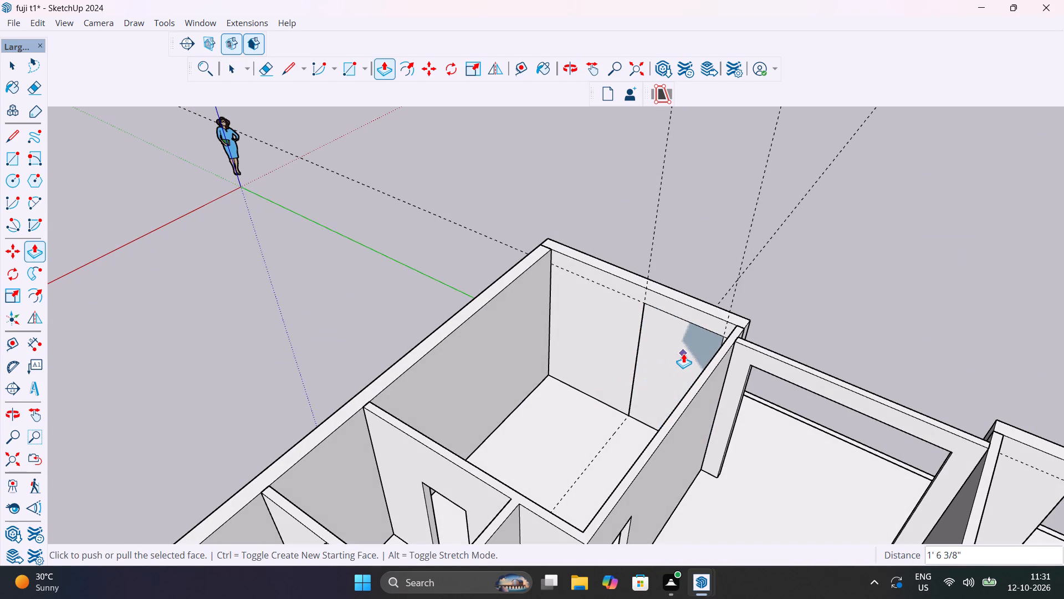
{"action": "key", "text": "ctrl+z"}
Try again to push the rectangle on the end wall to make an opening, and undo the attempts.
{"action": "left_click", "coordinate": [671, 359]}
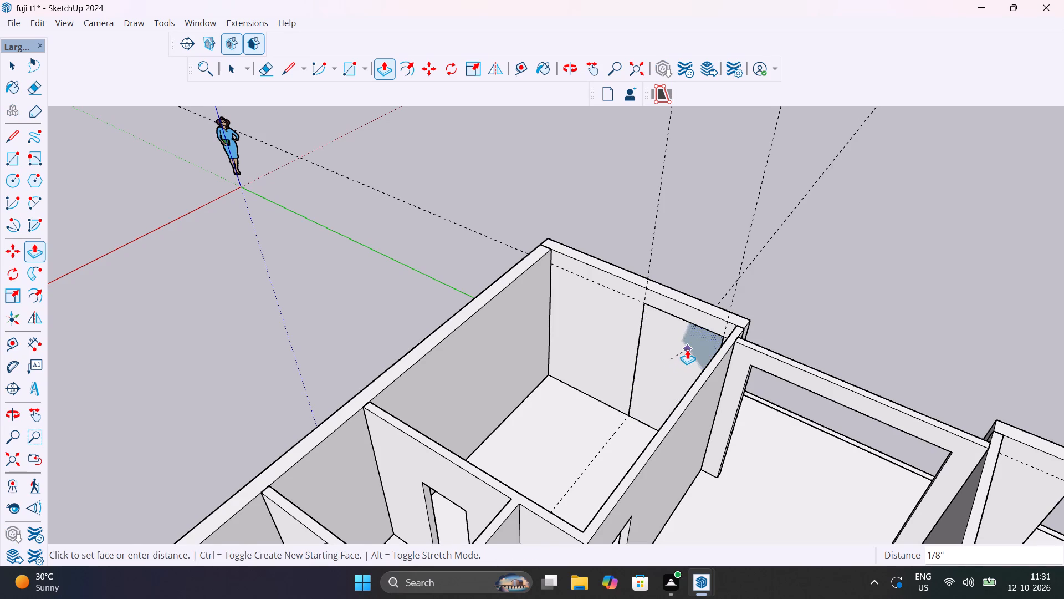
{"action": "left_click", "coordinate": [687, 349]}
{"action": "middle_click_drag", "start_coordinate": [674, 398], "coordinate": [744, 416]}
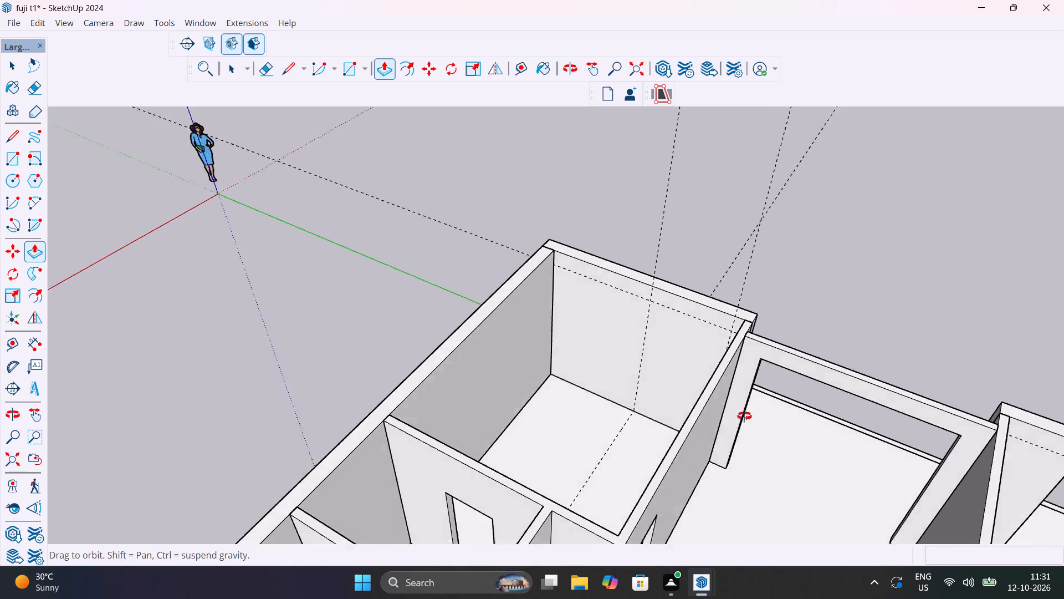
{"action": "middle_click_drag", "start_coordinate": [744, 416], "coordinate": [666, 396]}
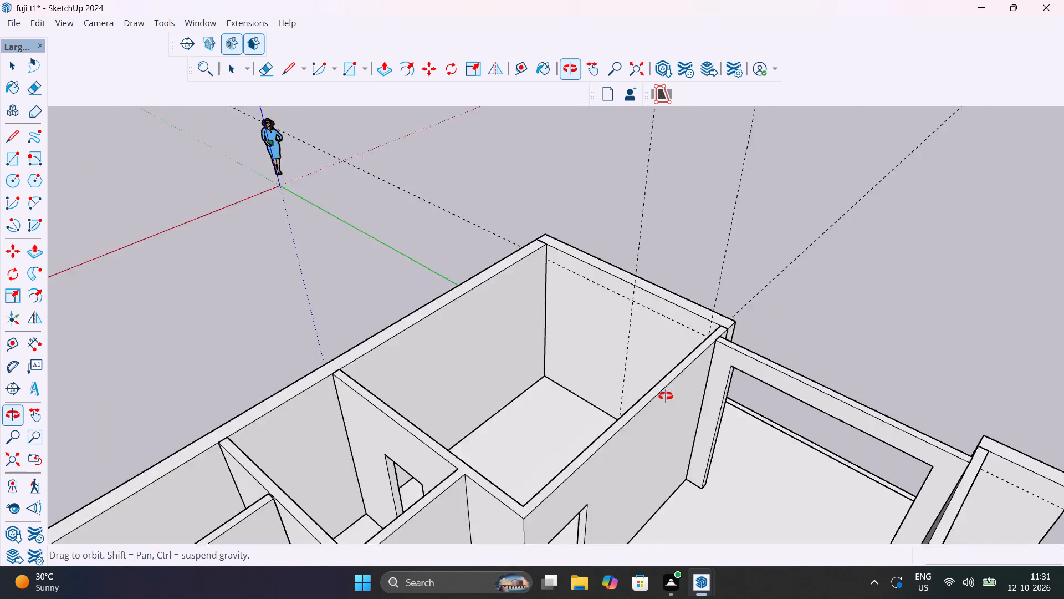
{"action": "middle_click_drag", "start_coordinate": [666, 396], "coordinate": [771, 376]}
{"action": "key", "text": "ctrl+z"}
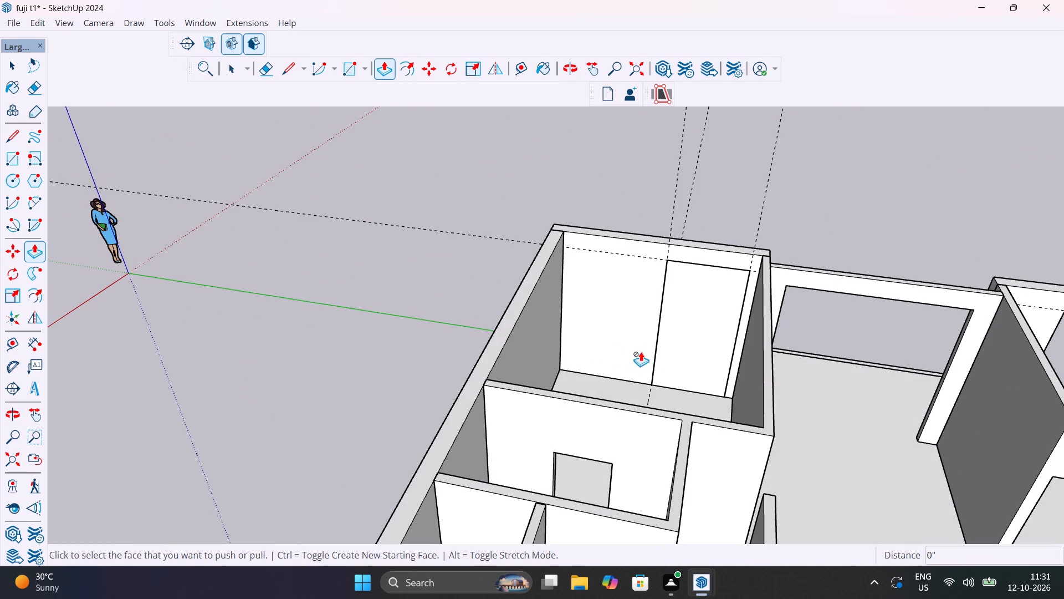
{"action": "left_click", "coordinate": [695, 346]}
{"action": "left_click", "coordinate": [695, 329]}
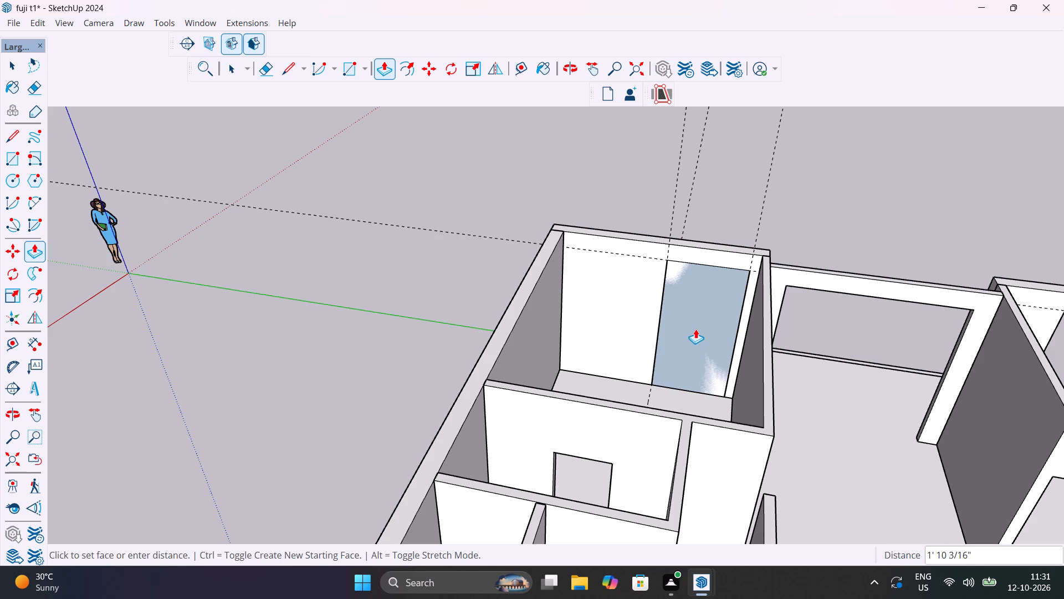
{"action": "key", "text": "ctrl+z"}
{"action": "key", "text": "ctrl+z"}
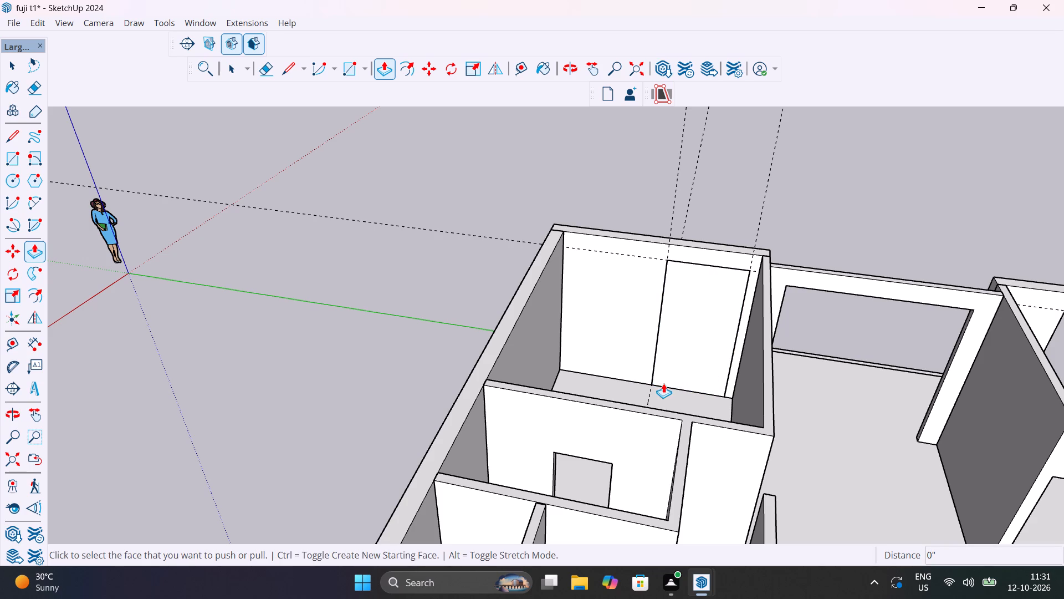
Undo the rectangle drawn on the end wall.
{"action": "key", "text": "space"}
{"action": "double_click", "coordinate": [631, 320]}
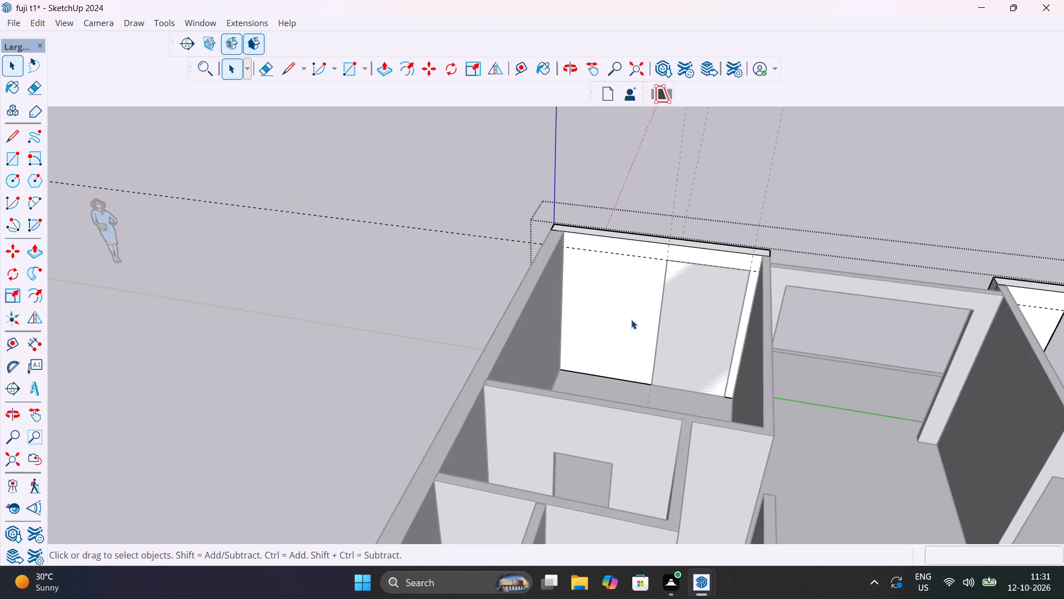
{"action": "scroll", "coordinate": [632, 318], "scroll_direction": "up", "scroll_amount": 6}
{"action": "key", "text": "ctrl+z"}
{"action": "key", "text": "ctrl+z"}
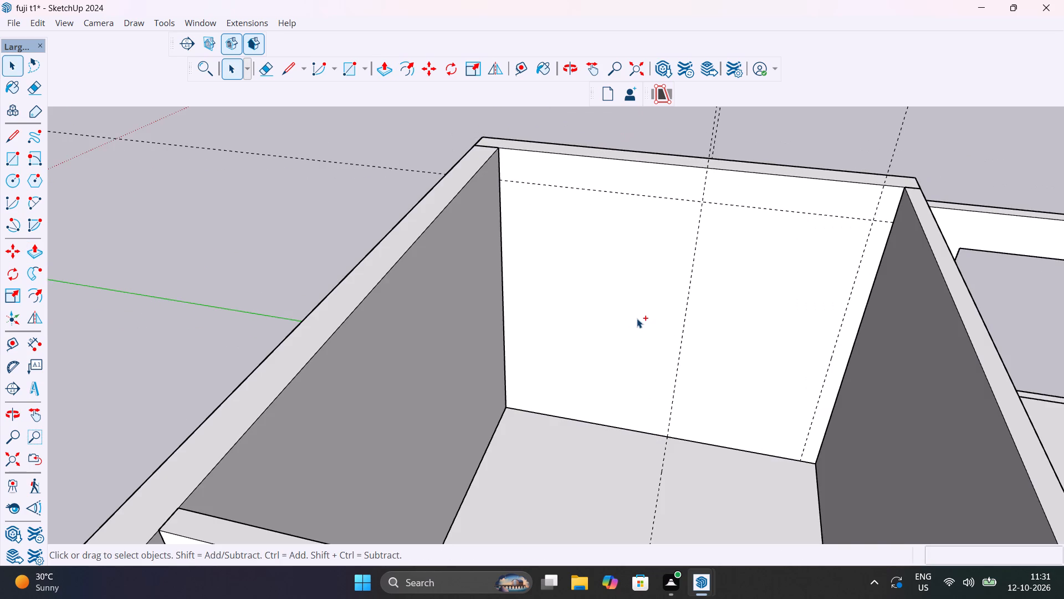
Open the end wall for editing and draw a 4' 6" by 9' doorway rectangle between the vertical guides, below the height guide.
{"action": "double_click", "coordinate": [639, 318]}
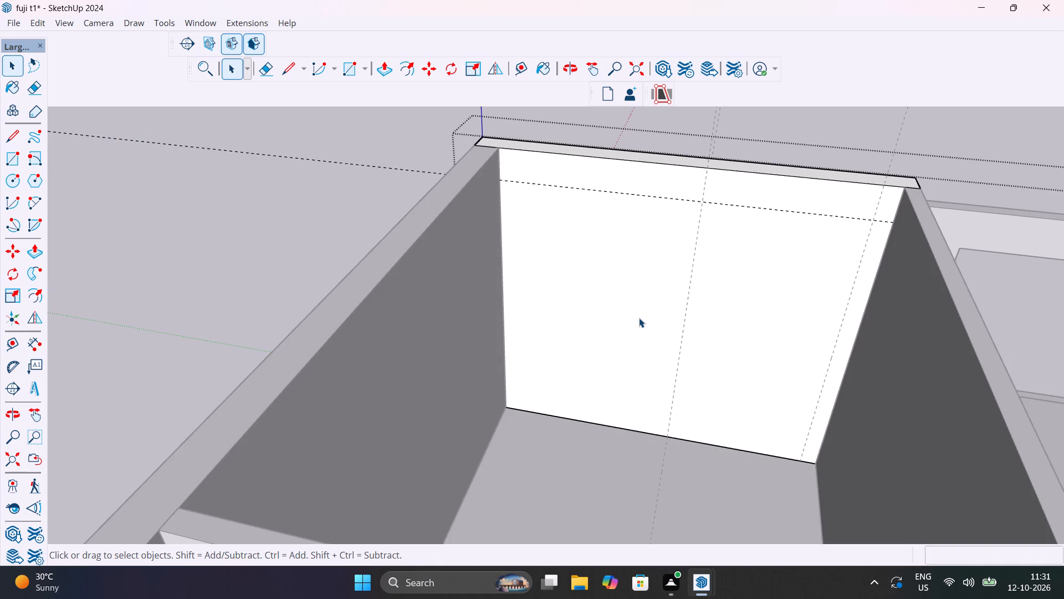
{"action": "key", "text": "r"}
{"action": "left_click", "coordinate": [704, 204]}
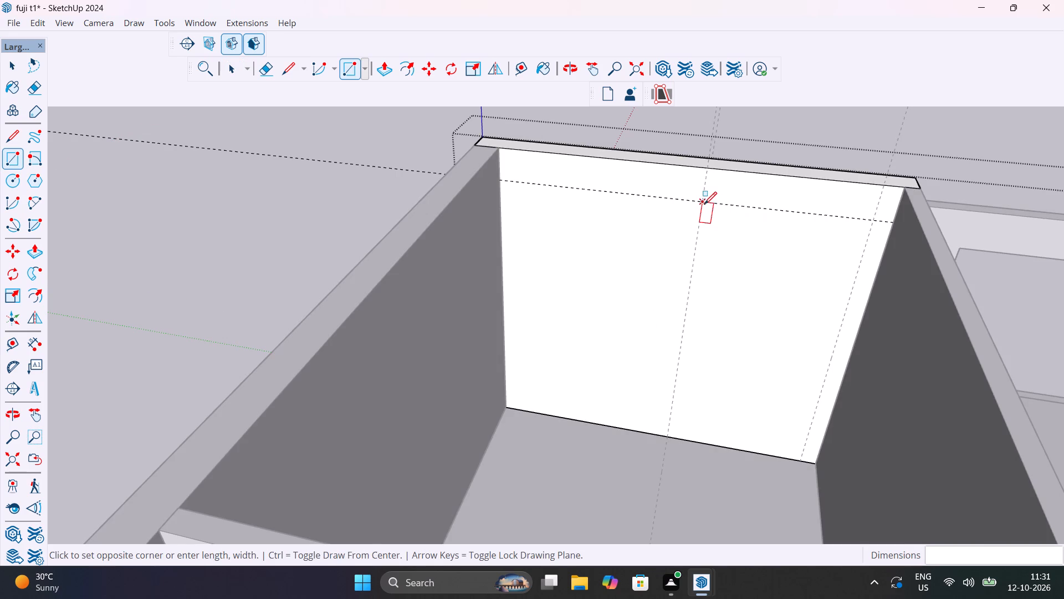
{"action": "left_click", "coordinate": [799, 460]}
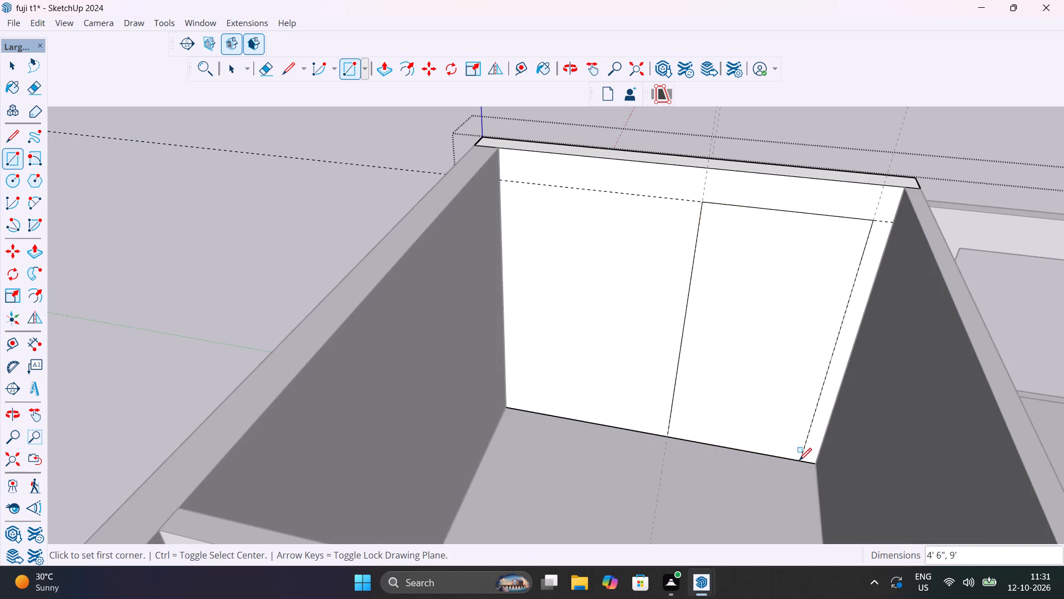
Push the doorway rectangle 9" through the end wall to cut the opening, and close the wall for editing.
{"action": "key", "text": "p"}
{"action": "left_click", "coordinate": [764, 398]}
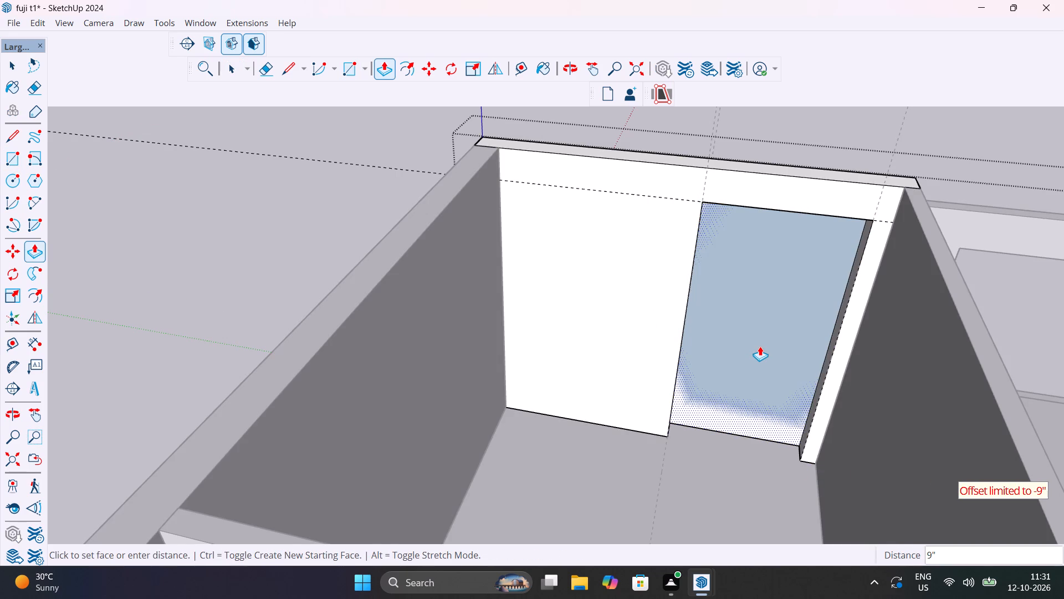
{"action": "left_click", "coordinate": [760, 346]}
{"action": "scroll", "coordinate": [741, 376], "scroll_direction": "down", "scroll_amount": 6}
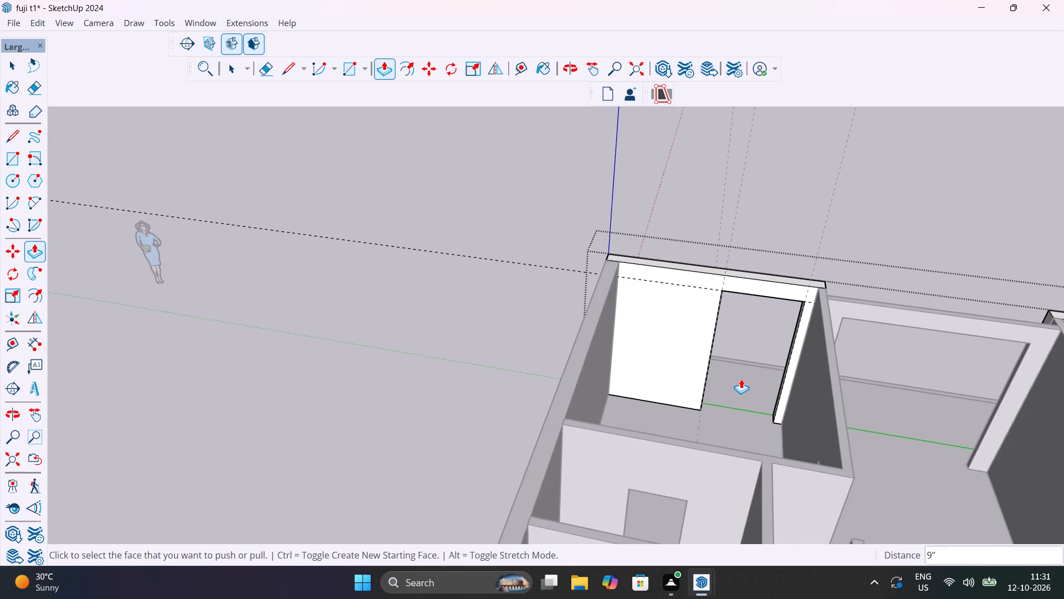
{"action": "key", "text": "space"}
{"action": "left_click", "coordinate": [890, 175]}
Examine the balcony doorways and the room layout from the outside and from above.
{"action": "middle_click_drag", "start_coordinate": [631, 382], "coordinate": [1063, 404]}
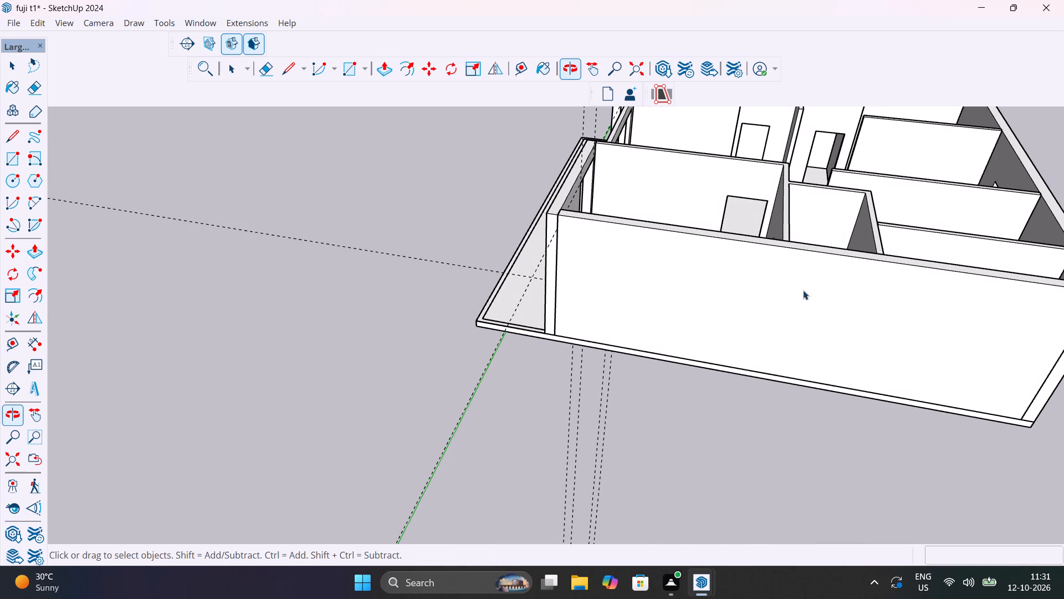
{"action": "scroll", "coordinate": [560, 207], "scroll_direction": "up", "scroll_amount": 5}
{"action": "middle_click_drag", "start_coordinate": [577, 215], "coordinate": [791, 371], "text": "shift"}
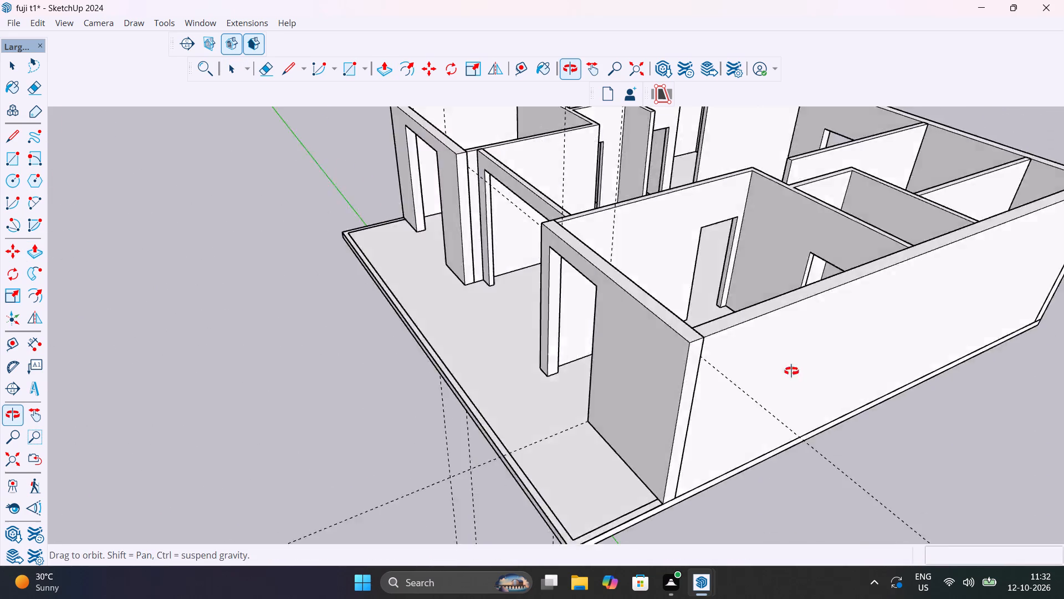
{"action": "middle_click_drag", "start_coordinate": [791, 371], "coordinate": [894, 348], "text": "shift"}
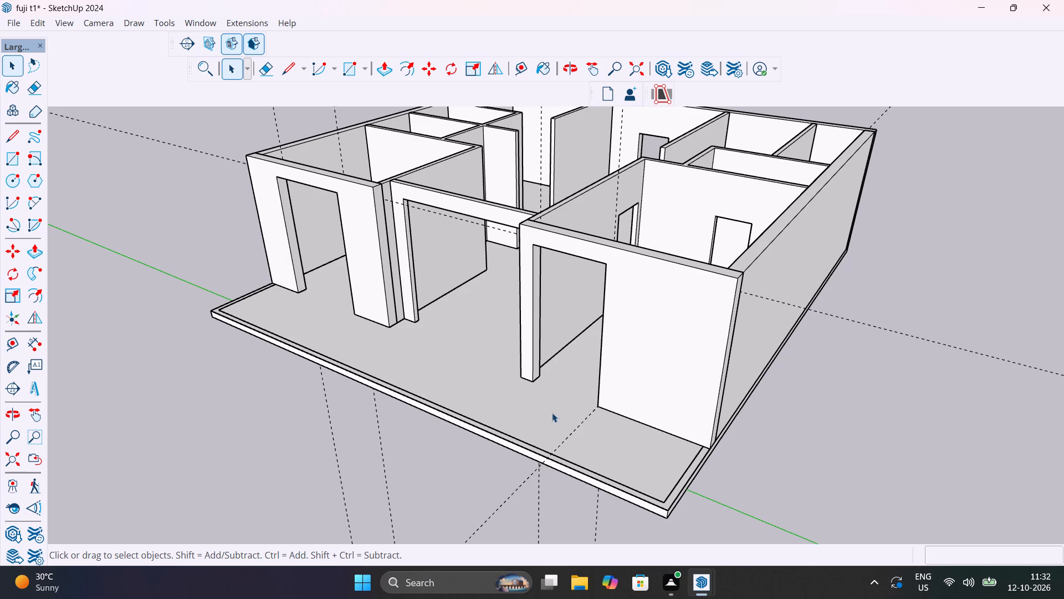
{"action": "scroll", "coordinate": [567, 451], "scroll_direction": "up", "scroll_amount": 4}
{"action": "middle_click_drag", "start_coordinate": [593, 451], "coordinate": [493, 436]}
{"action": "scroll", "coordinate": [498, 424], "scroll_direction": "down", "scroll_amount": 7}
{"action": "middle_click_drag", "start_coordinate": [522, 375], "coordinate": [623, 475]}
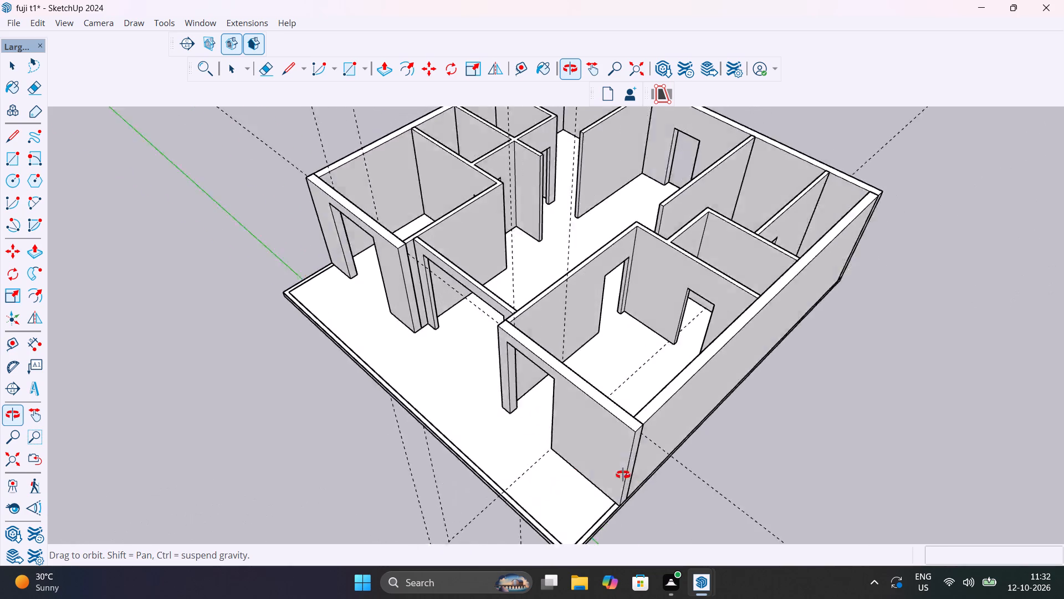
{"action": "middle_click_drag", "start_coordinate": [623, 475], "coordinate": [942, 441]}
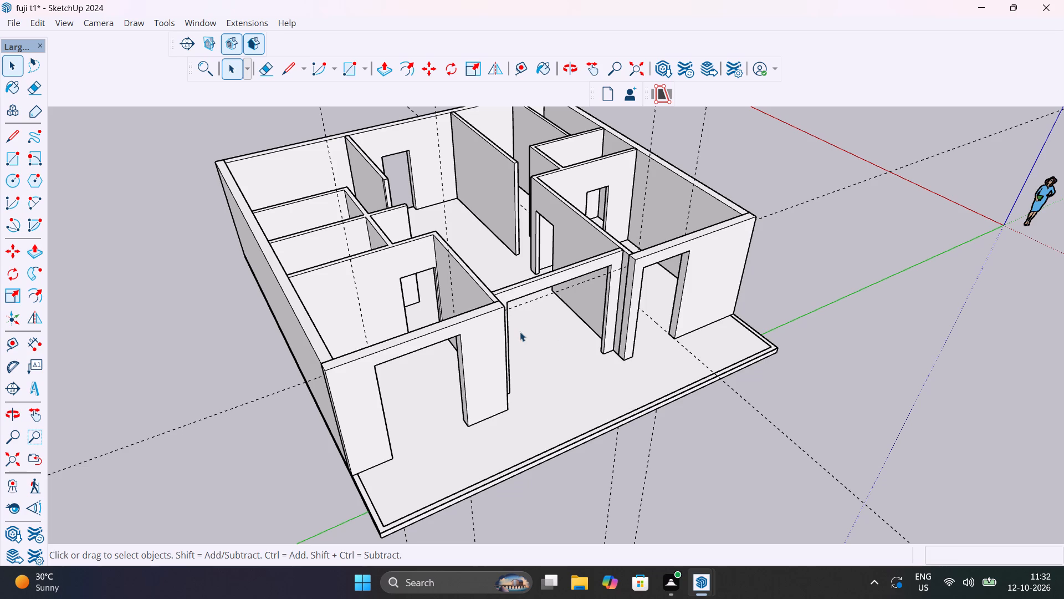
{"action": "scroll", "coordinate": [393, 326], "scroll_direction": "down", "scroll_amount": 5}
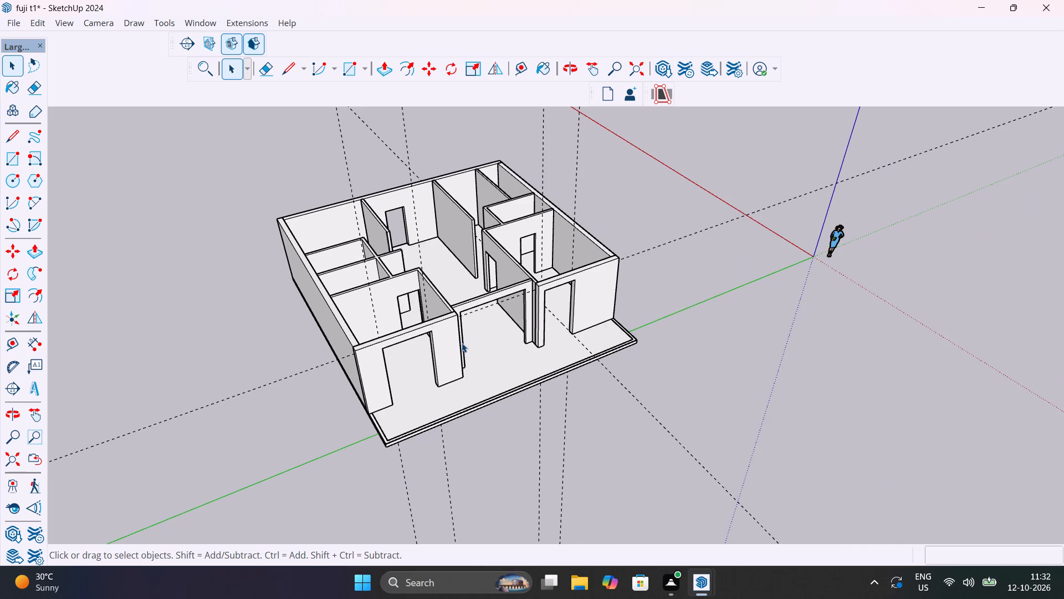
{"action": "middle_click_drag", "start_coordinate": [475, 384], "coordinate": [463, 491]}
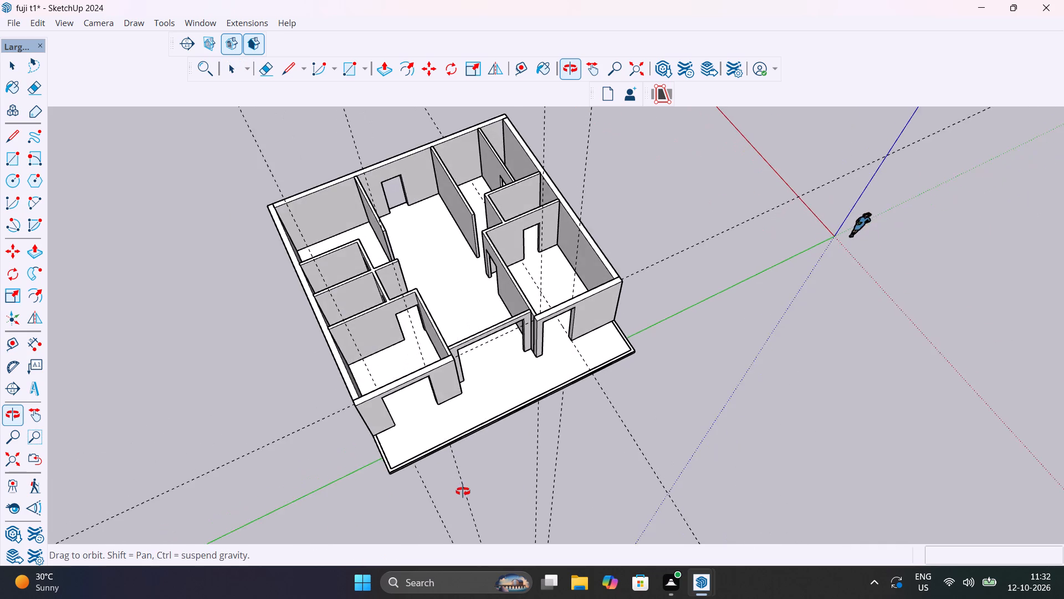
{"action": "middle_click_drag", "start_coordinate": [463, 491], "coordinate": [318, 472]}
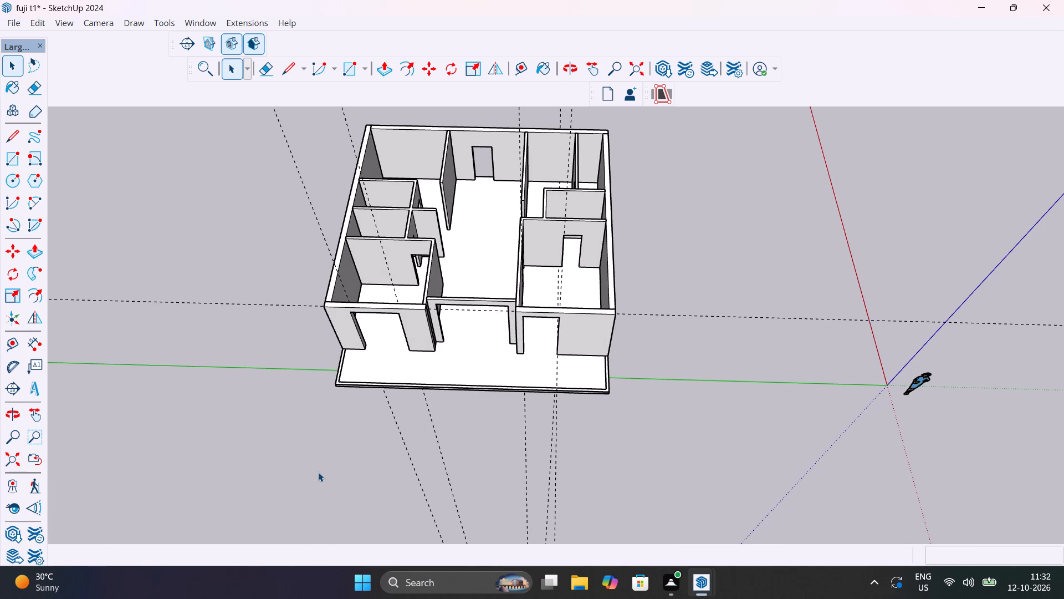
{"action": "scroll", "coordinate": [337, 270], "scroll_direction": "up", "scroll_amount": 10}
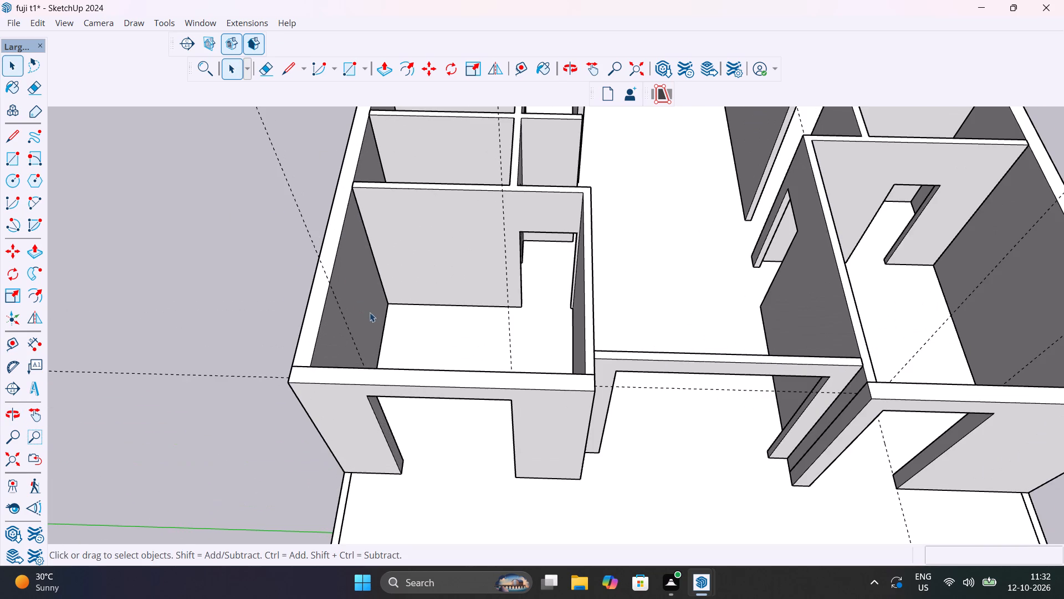
{"action": "middle_click_drag", "start_coordinate": [369, 312], "coordinate": [394, 393]}
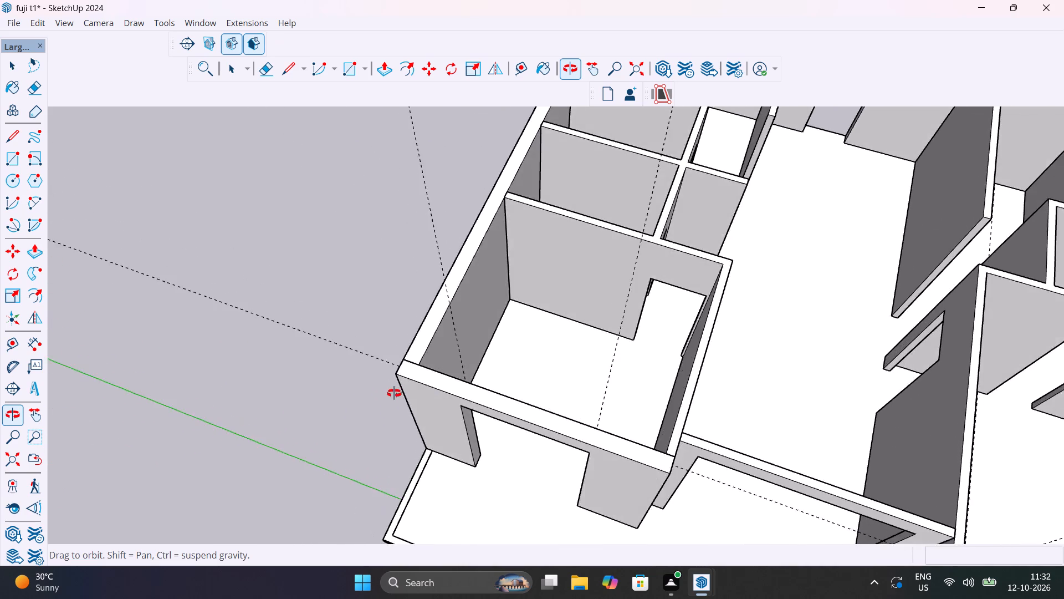
{"action": "middle_click_drag", "start_coordinate": [394, 393], "coordinate": [122, 331]}
Open the long outer wall for editing and place vertical guides 6" from the corner bedroom's partition and 4' beyond that.
{"action": "double_click", "coordinate": [555, 286]}
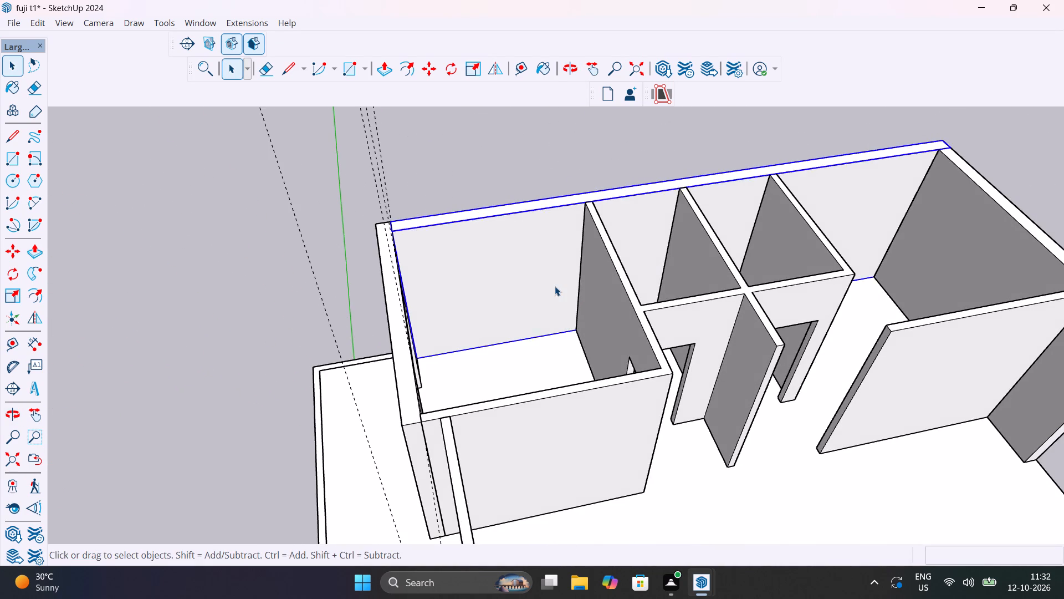
{"action": "scroll", "coordinate": [549, 285], "scroll_direction": "up", "scroll_amount": 6}
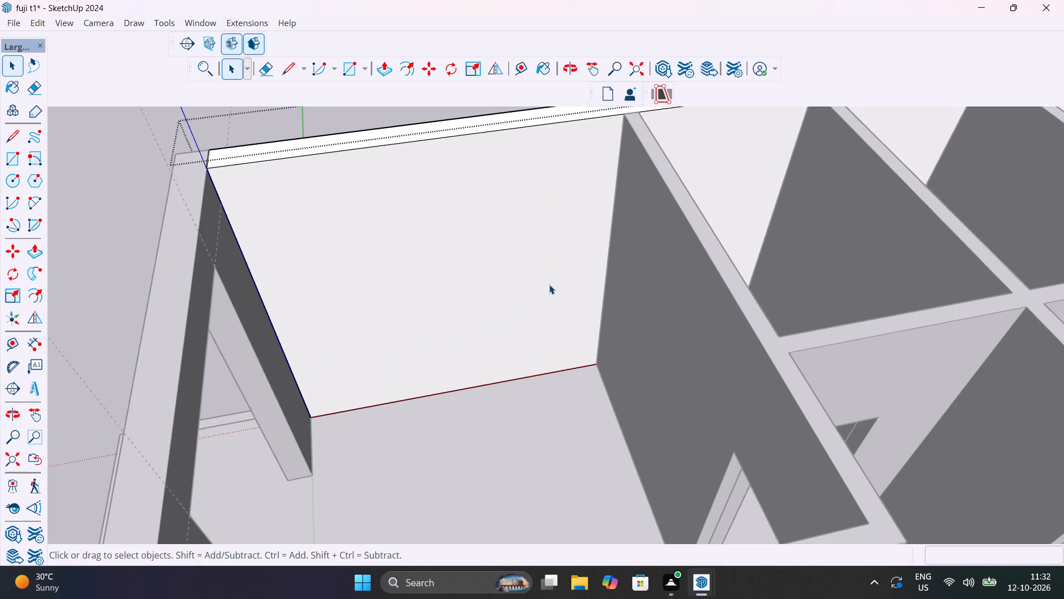
{"action": "key", "text": "t"}
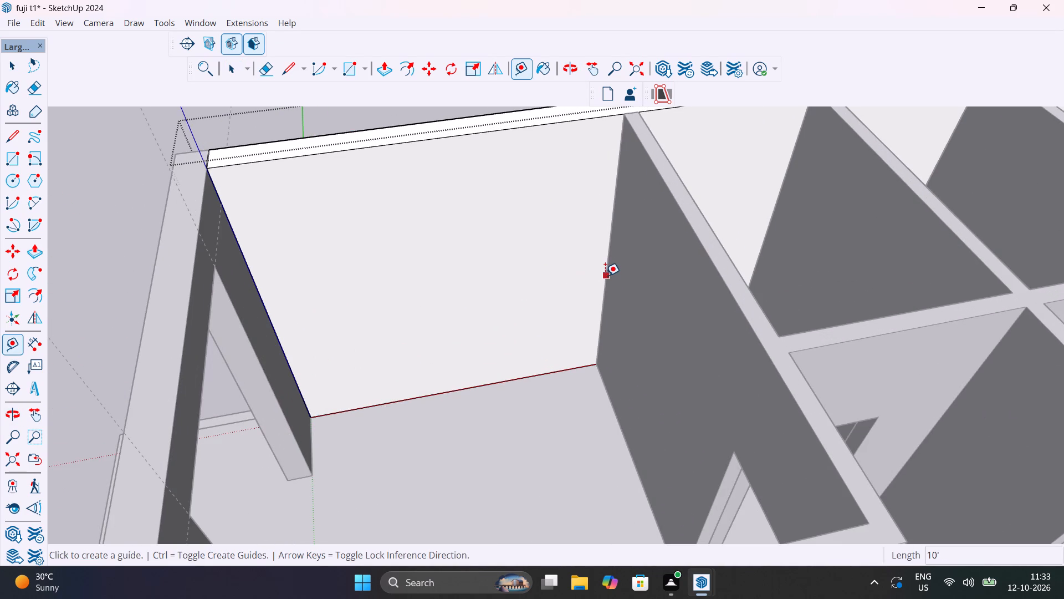
{"action": "left_click", "coordinate": [605, 275]}
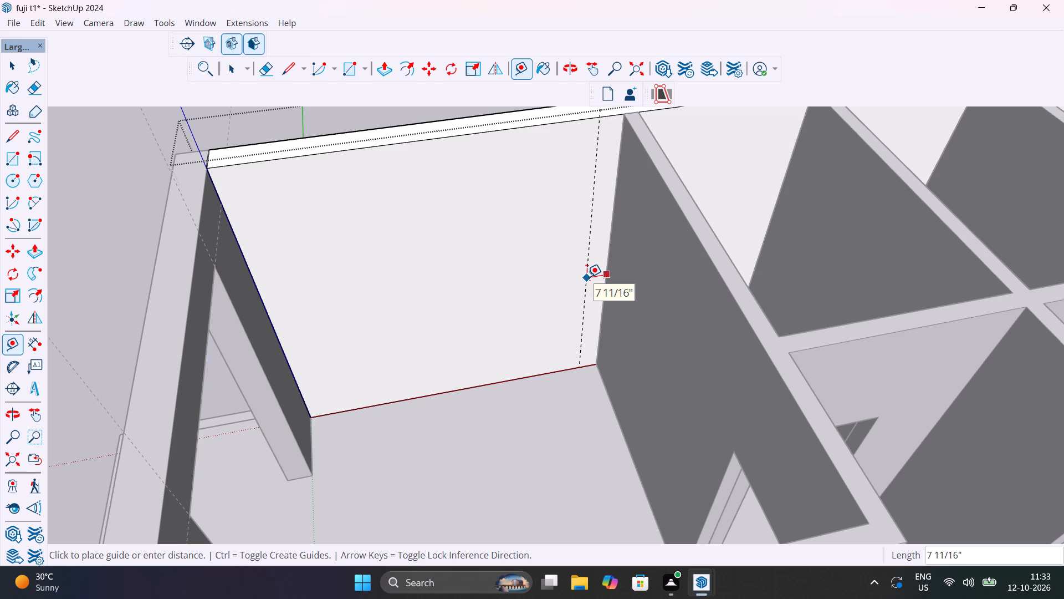
{"action": "type", "text": "6\""}
{"action": "key", "text": "Return"}
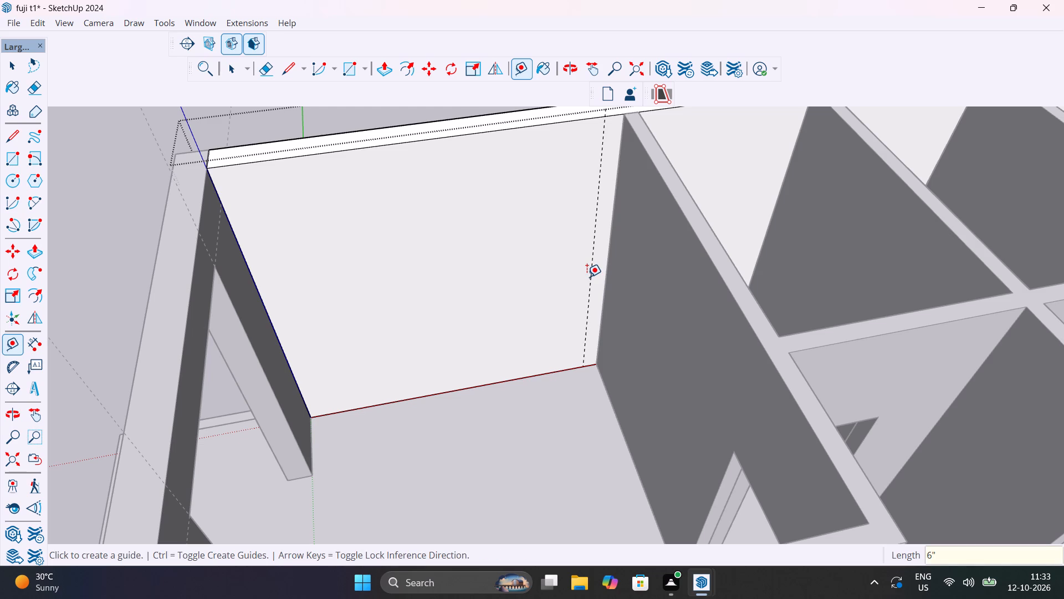
{"action": "left_click", "coordinate": [589, 271]}
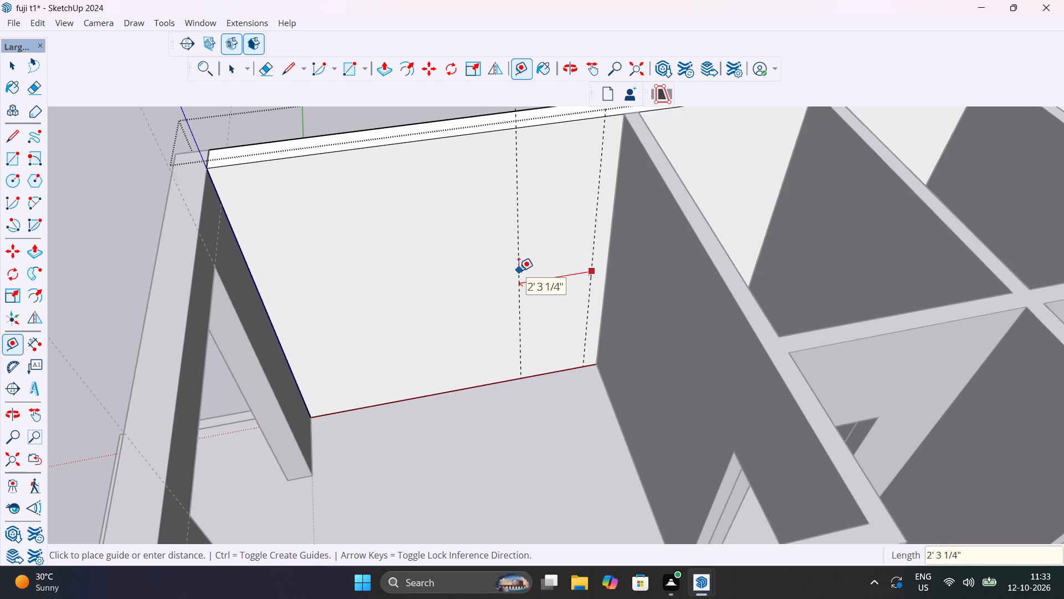
{"action": "type", "text": "4'"}
{"action": "key", "text": "Return"}
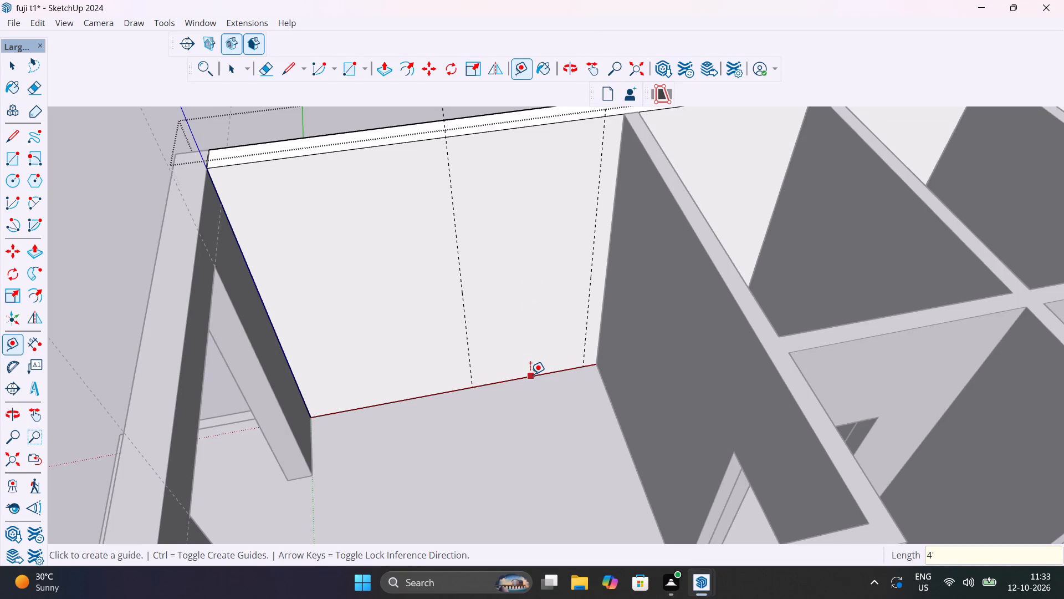
Place horizontal guides on the bedroom's outer wall, 3' above the floor edge and 4' above that guide.
{"action": "left_click", "coordinate": [530, 374]}
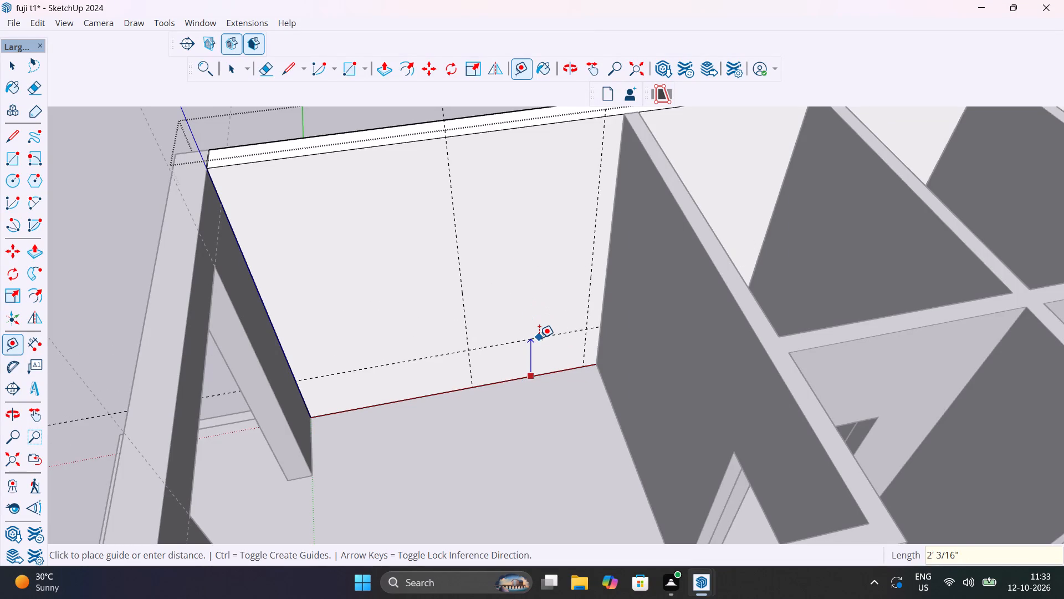
{"action": "type", "text": "3'"}
{"action": "key", "text": "Return"}
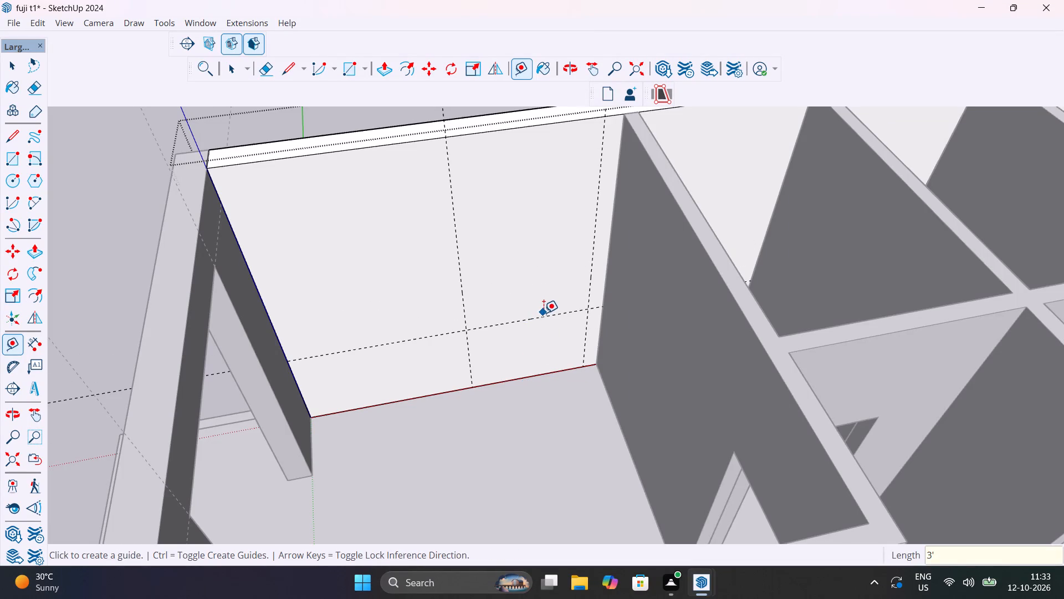
{"action": "left_click", "coordinate": [545, 313]}
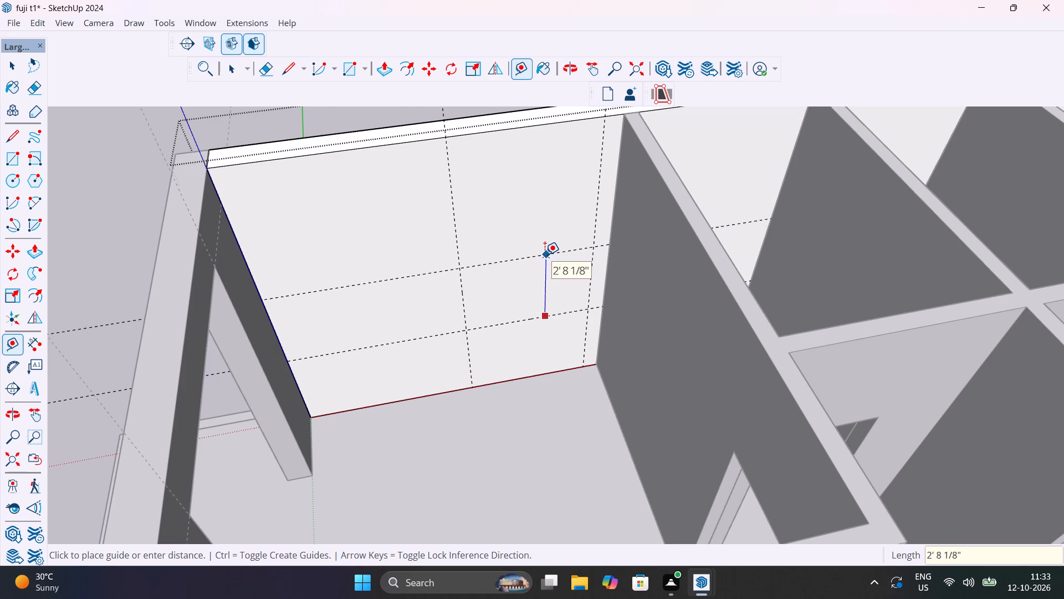
{"action": "type", "text": "4'"}
{"action": "key", "text": "Return"}
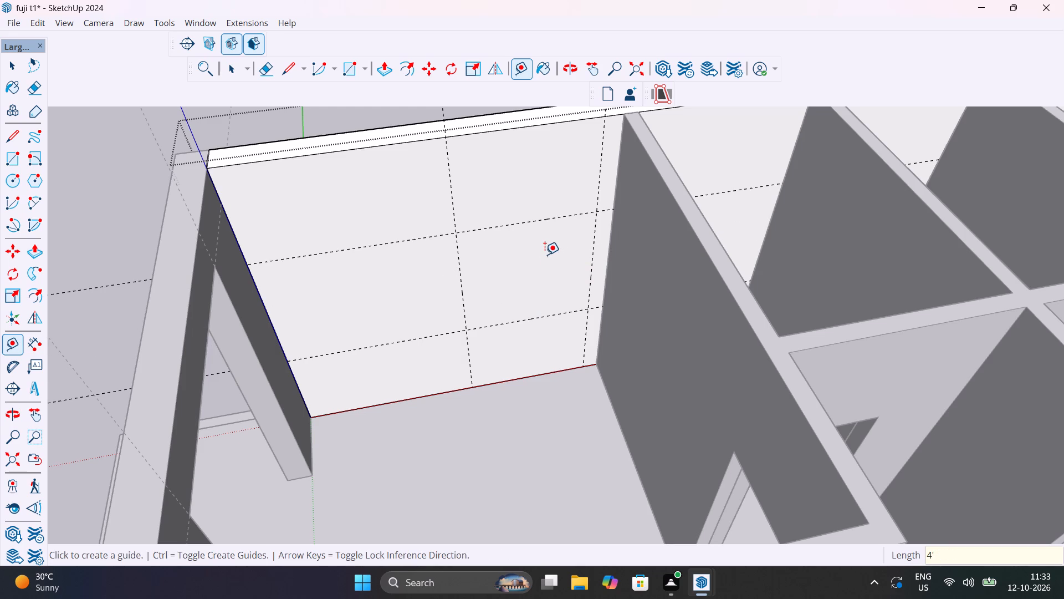
Draw a 4' by 4' window rectangle between the guides and push it 9" through the outer wall to cut the opening.
{"action": "key", "text": "r"}
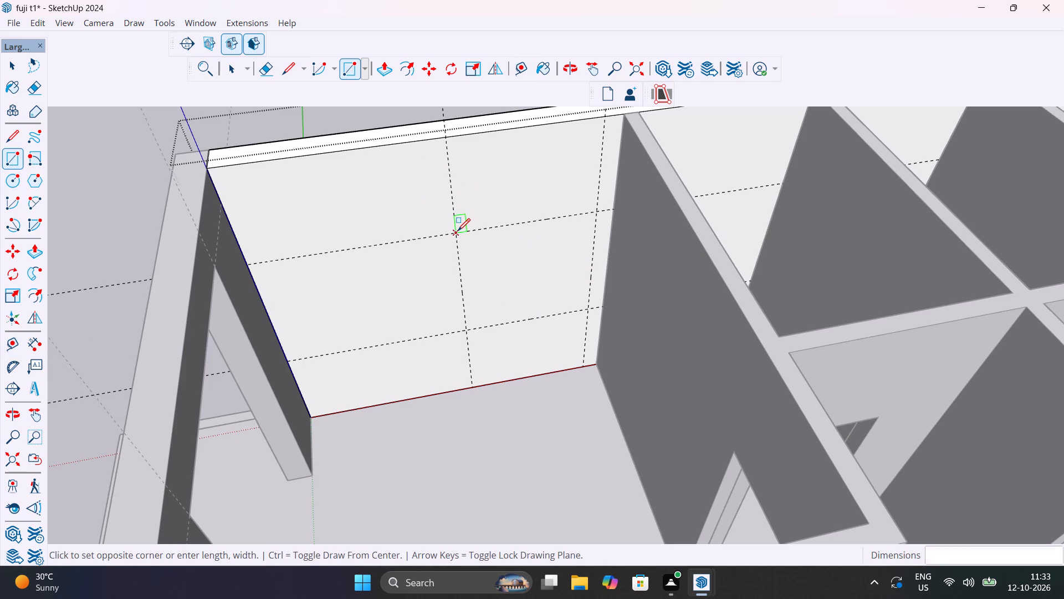
{"action": "left_click", "coordinate": [458, 231]}
{"action": "left_click", "coordinate": [586, 309]}
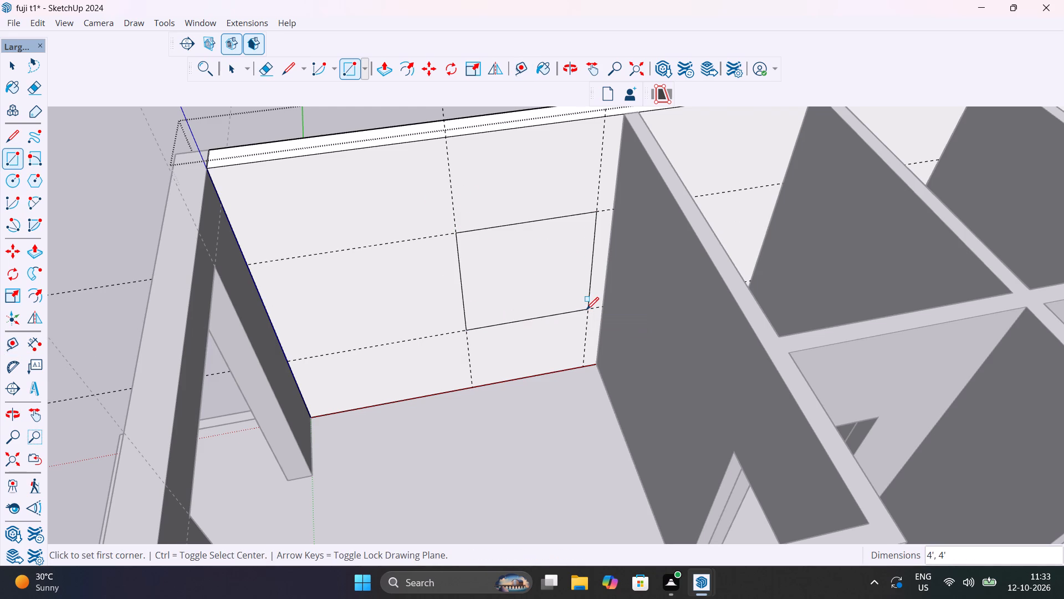
{"action": "key", "text": "p"}
{"action": "left_click", "coordinate": [530, 270]}
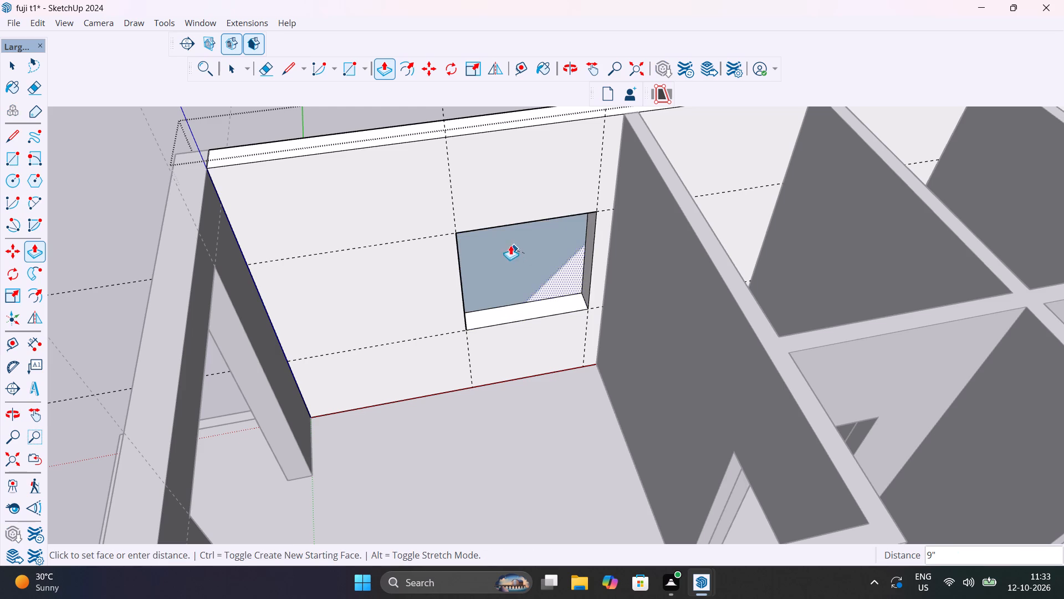
{"action": "left_click", "coordinate": [504, 238]}
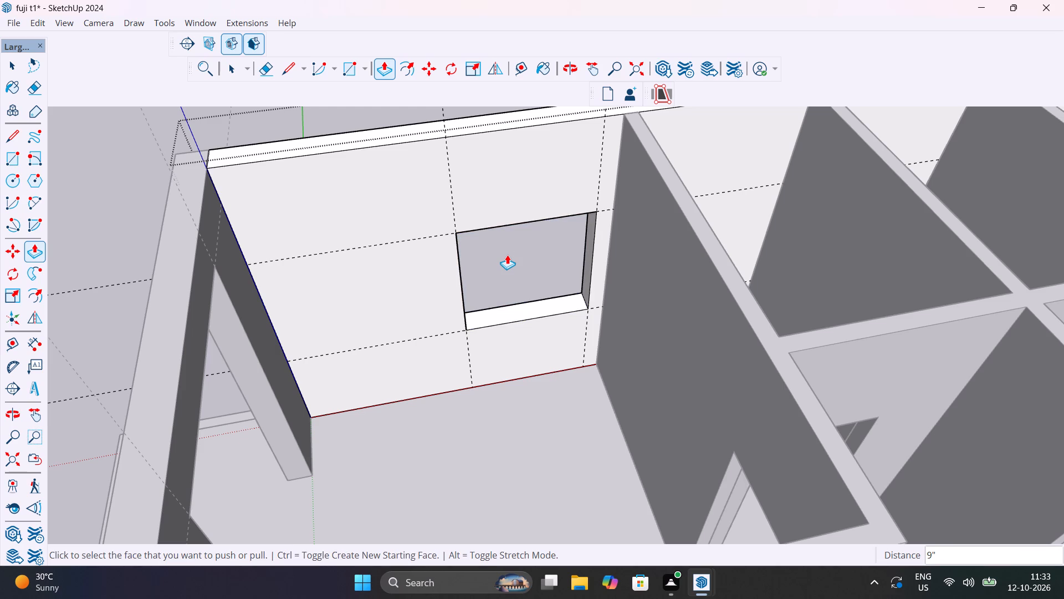
{"action": "key", "text": "space"}
Examine the outer wall inside the two small rooms beside the corner bedroom.
{"action": "scroll", "coordinate": [539, 290], "scroll_direction": "down", "scroll_amount": 6}
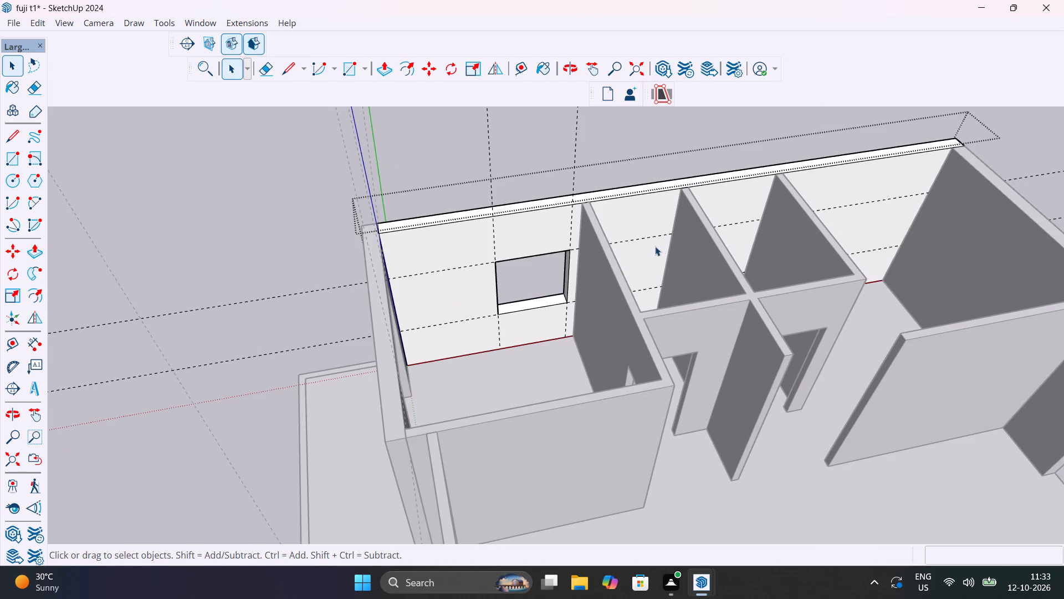
{"action": "middle_click_drag", "start_coordinate": [658, 252], "coordinate": [502, 261], "text": "shift"}
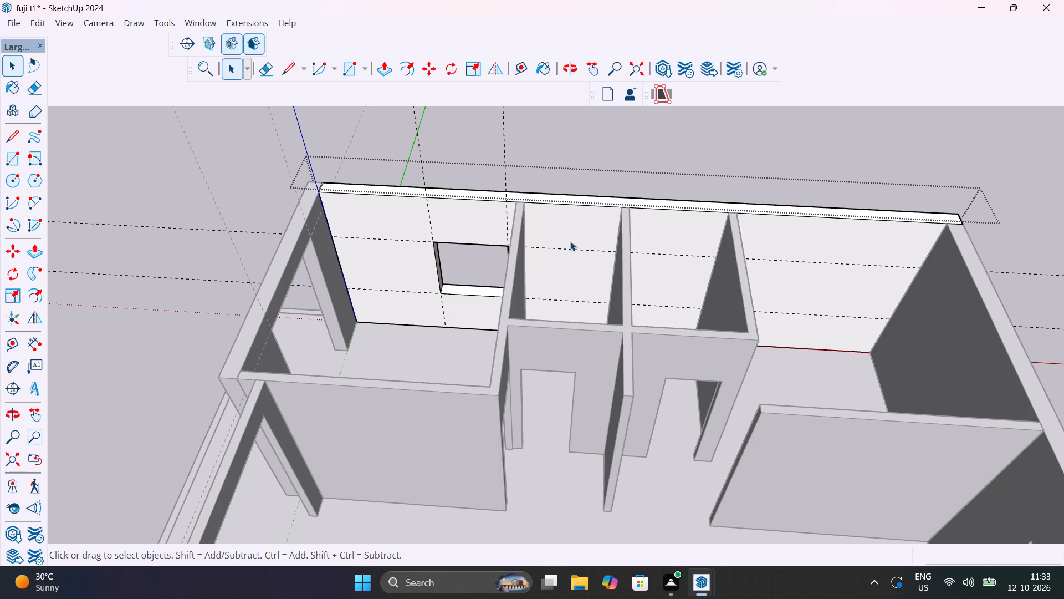
{"action": "scroll", "coordinate": [576, 215], "scroll_direction": "up", "scroll_amount": 6}
{"action": "scroll", "coordinate": [612, 256], "scroll_direction": "up", "scroll_amount": 4}
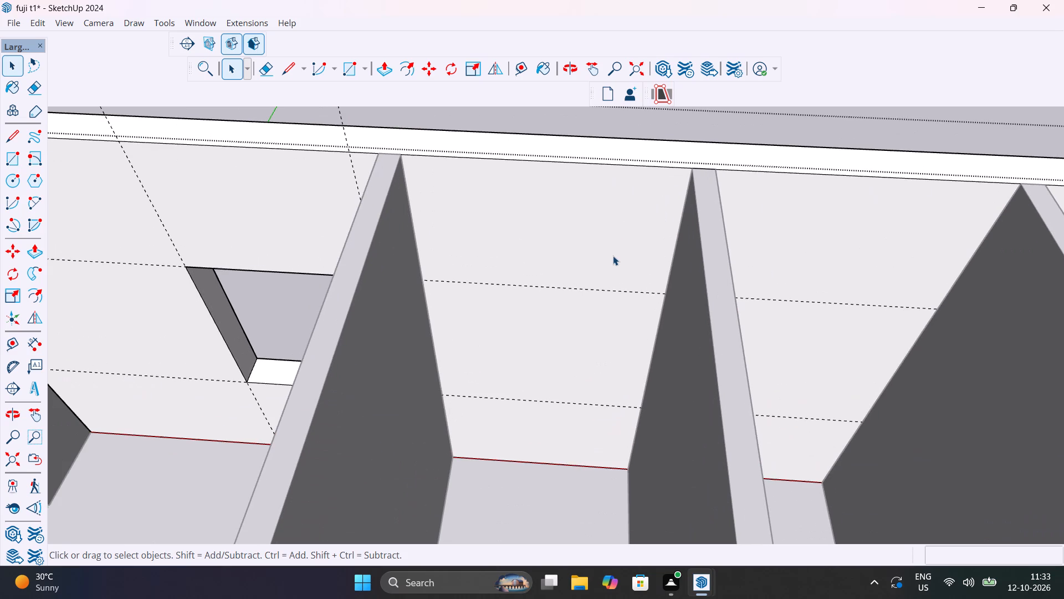
{"action": "middle_click_drag", "start_coordinate": [605, 256], "coordinate": [590, 239]}
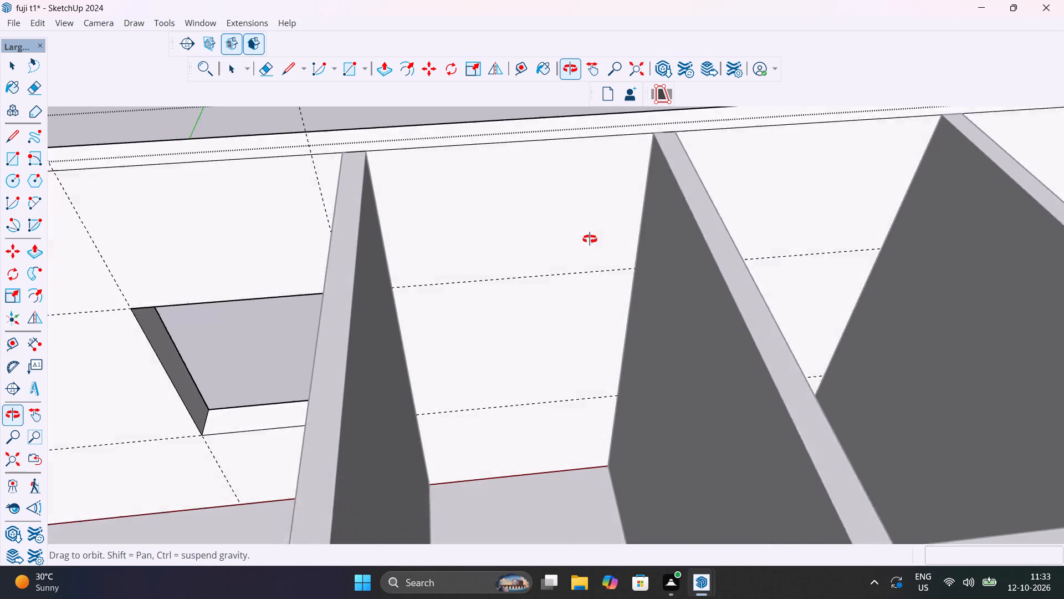
{"action": "middle_click_drag", "start_coordinate": [590, 239], "coordinate": [587, 230]}
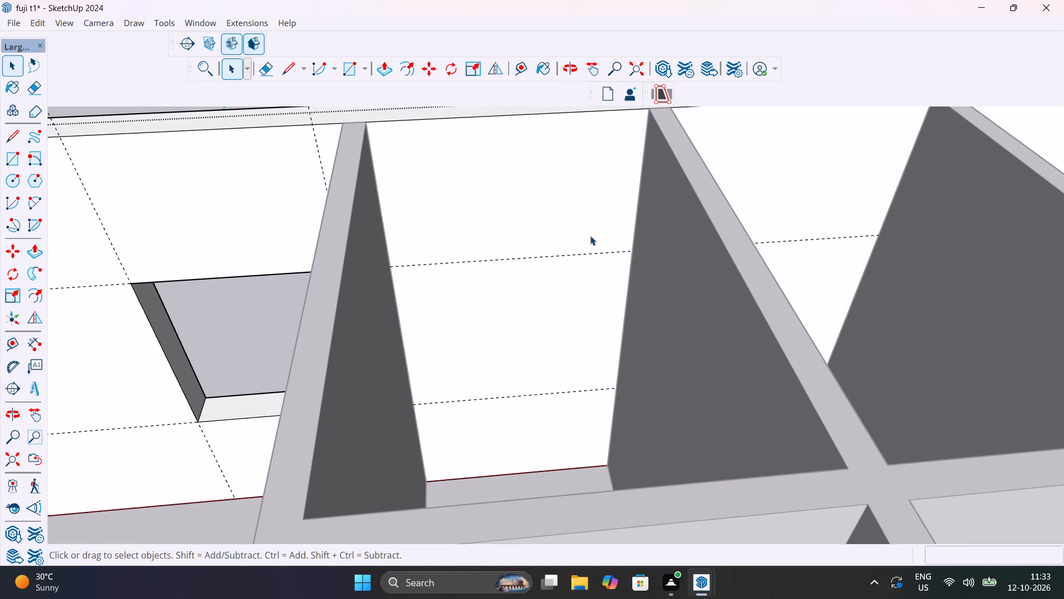
{"action": "scroll", "coordinate": [589, 241], "scroll_direction": "down", "scroll_amount": 3}
{"action": "middle_click_drag", "start_coordinate": [589, 241], "coordinate": [567, 332], "text": "shift"}
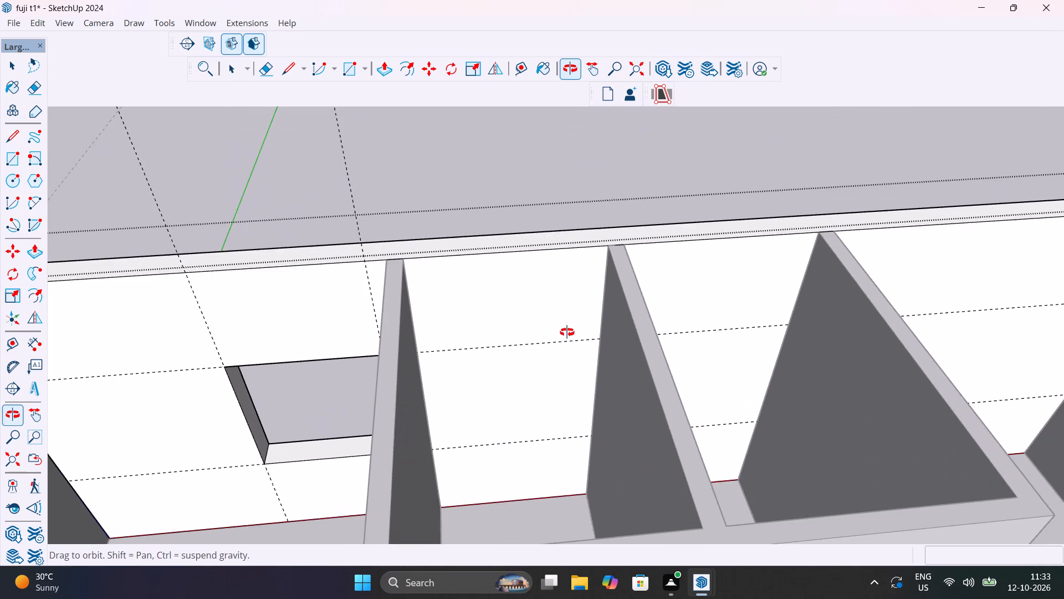
{"action": "middle_click_drag", "start_coordinate": [567, 332], "coordinate": [562, 307], "text": "shift"}
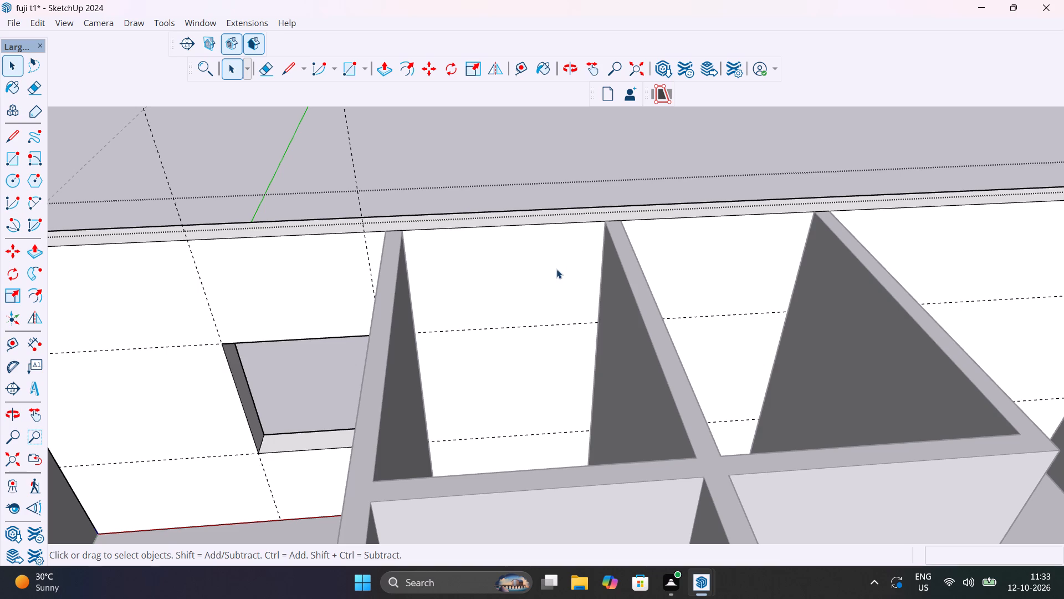
{"action": "scroll", "coordinate": [569, 224], "scroll_direction": "up", "scroll_amount": 3}
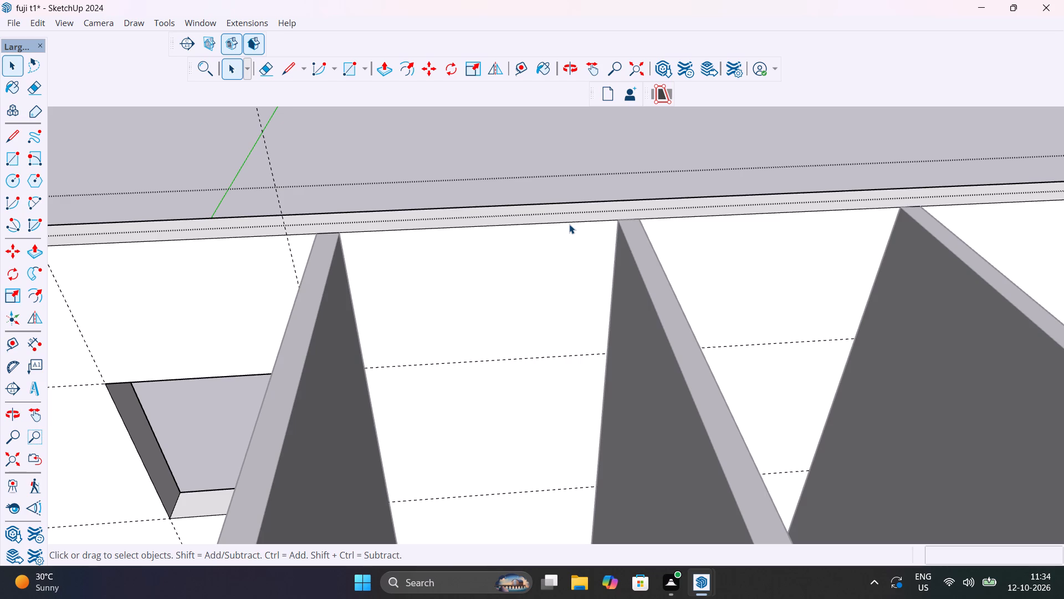
{"action": "scroll", "coordinate": [569, 224], "scroll_direction": "down", "scroll_amount": 5}
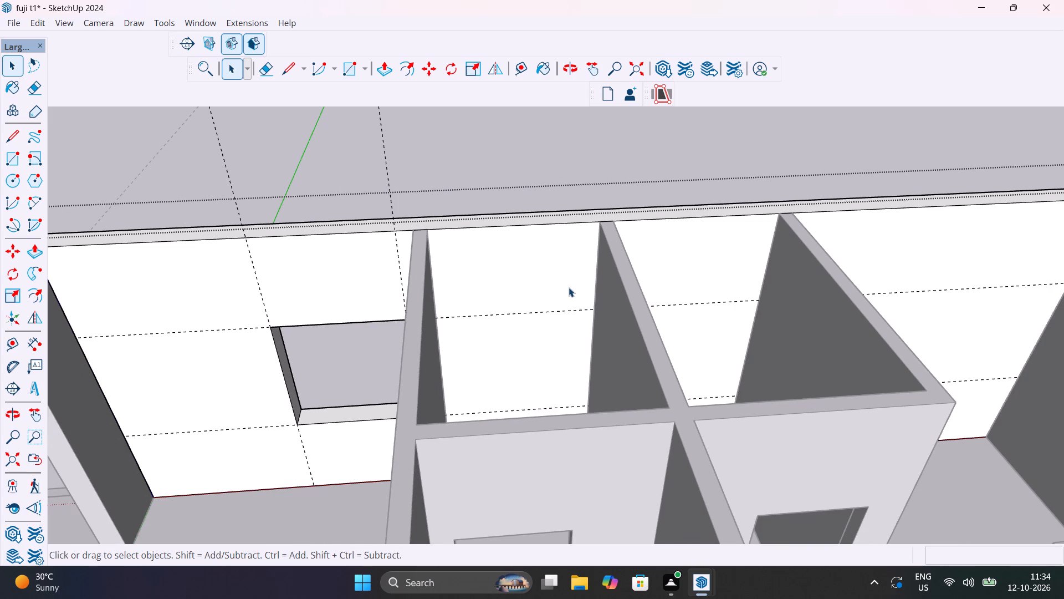
{"action": "middle_click_drag", "start_coordinate": [541, 291], "coordinate": [542, 342]}
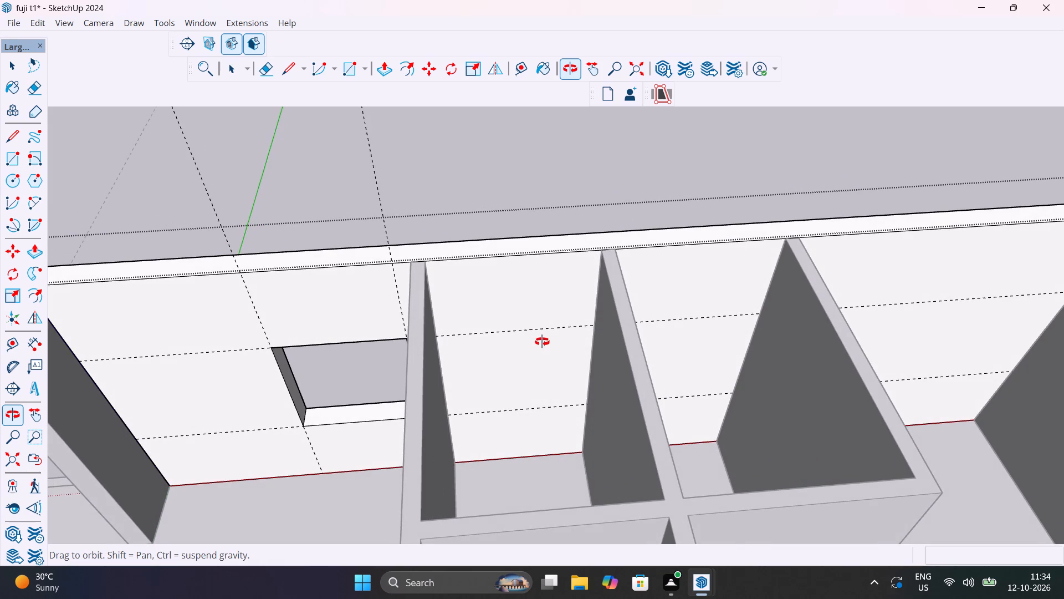
{"action": "middle_click_drag", "start_coordinate": [542, 342], "coordinate": [454, 339]}
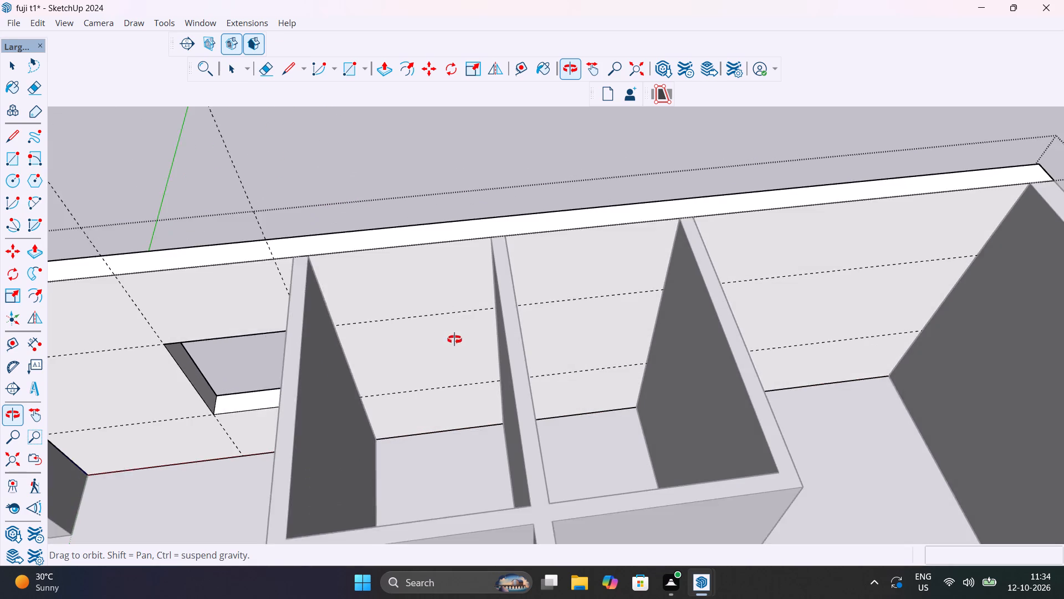
{"action": "middle_click_drag", "start_coordinate": [454, 339], "coordinate": [457, 344]}
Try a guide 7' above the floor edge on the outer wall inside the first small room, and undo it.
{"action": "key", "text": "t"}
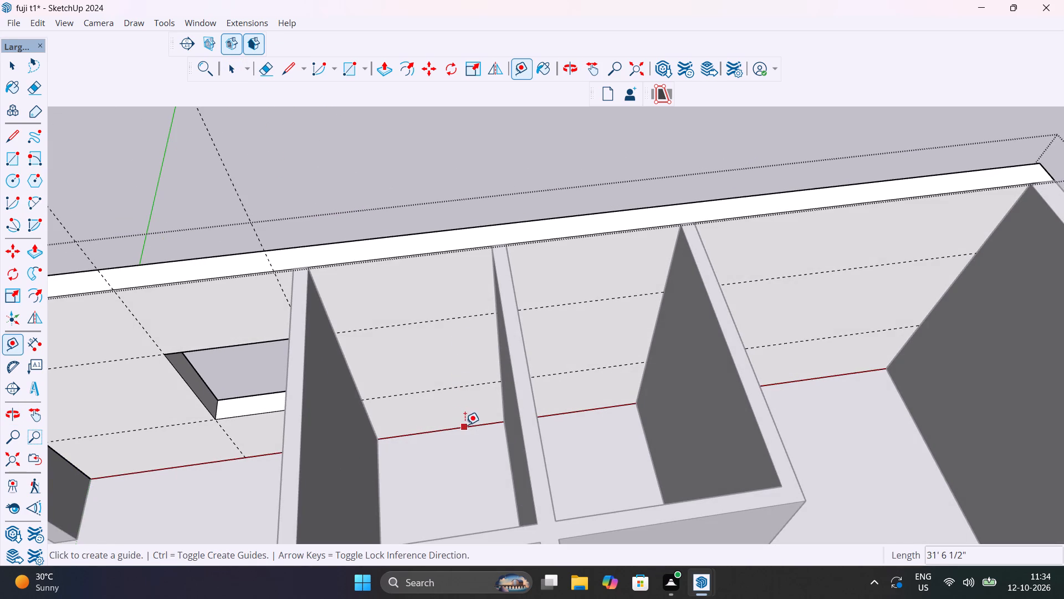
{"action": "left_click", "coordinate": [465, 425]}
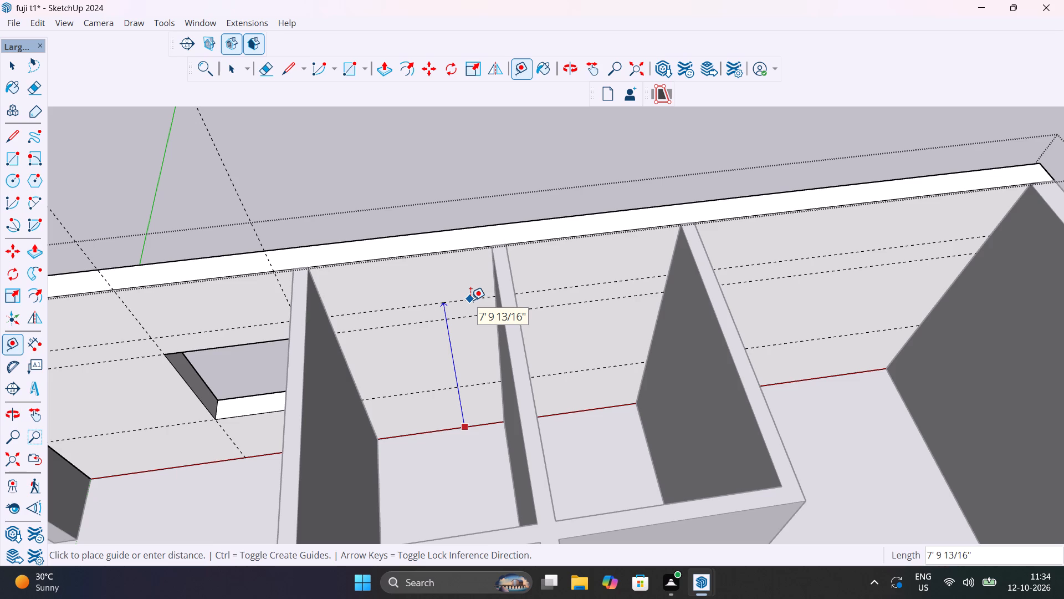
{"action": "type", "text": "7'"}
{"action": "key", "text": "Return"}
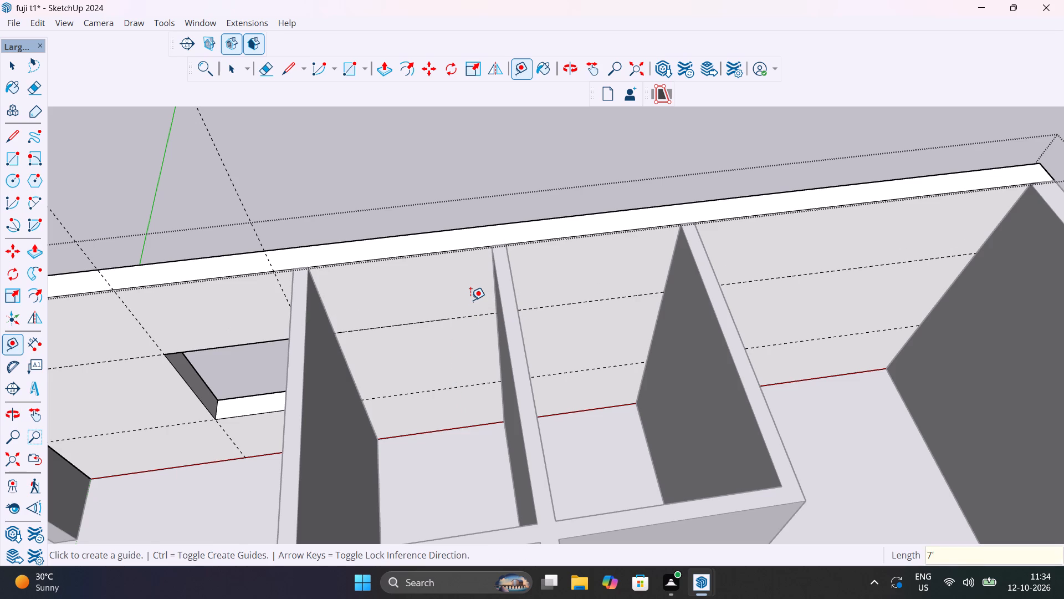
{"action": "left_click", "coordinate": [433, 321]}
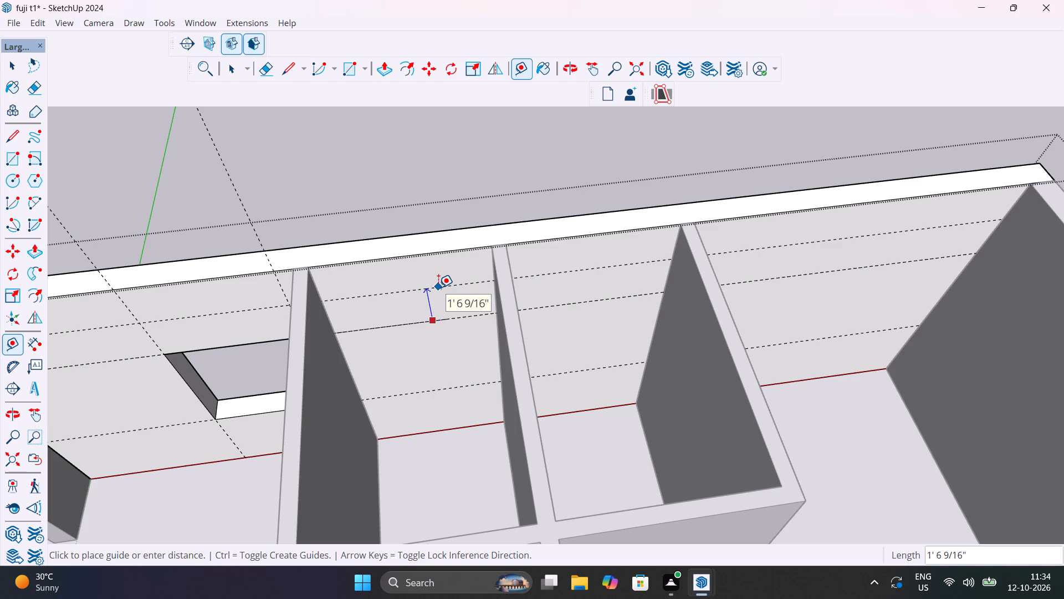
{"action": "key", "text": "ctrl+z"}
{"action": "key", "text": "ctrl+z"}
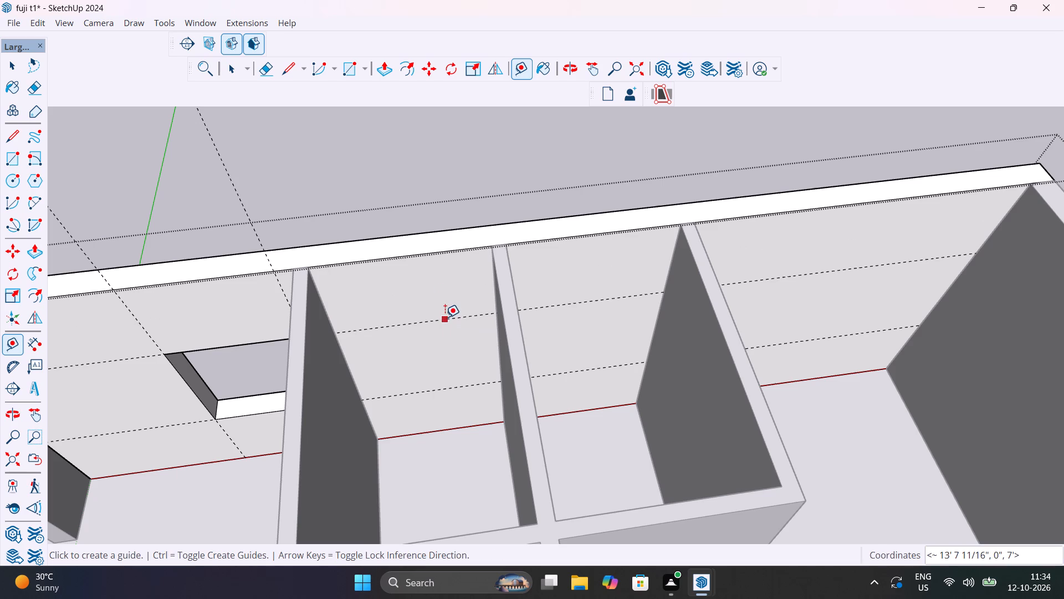
Place a horizontal guide 2'6" above the window-head guide on the outer wall in the first small room.
{"action": "left_click", "coordinate": [445, 317]}
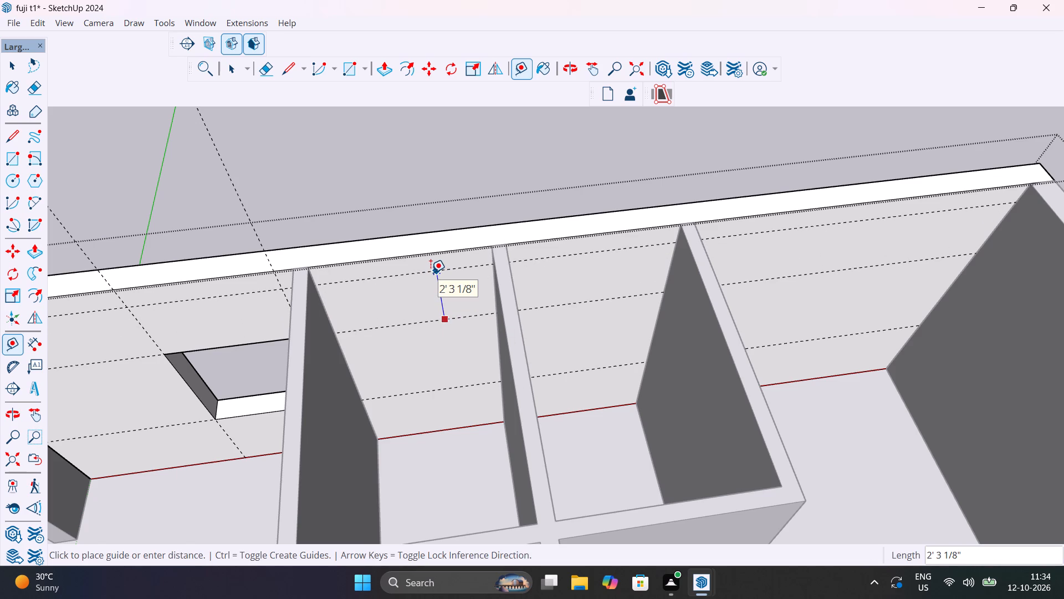
{"action": "type", "text": "2'6\""}
{"action": "key", "text": "Return"}
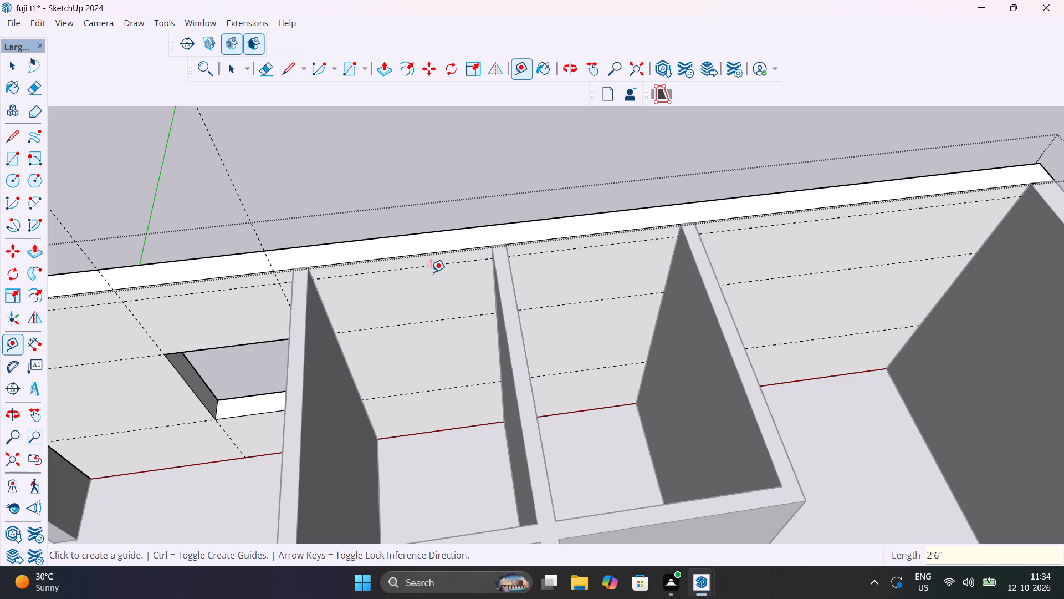
{"action": "middle_click_drag", "start_coordinate": [445, 299], "coordinate": [432, 213]}
{"action": "scroll", "coordinate": [401, 206], "scroll_direction": "up", "scroll_amount": 6}
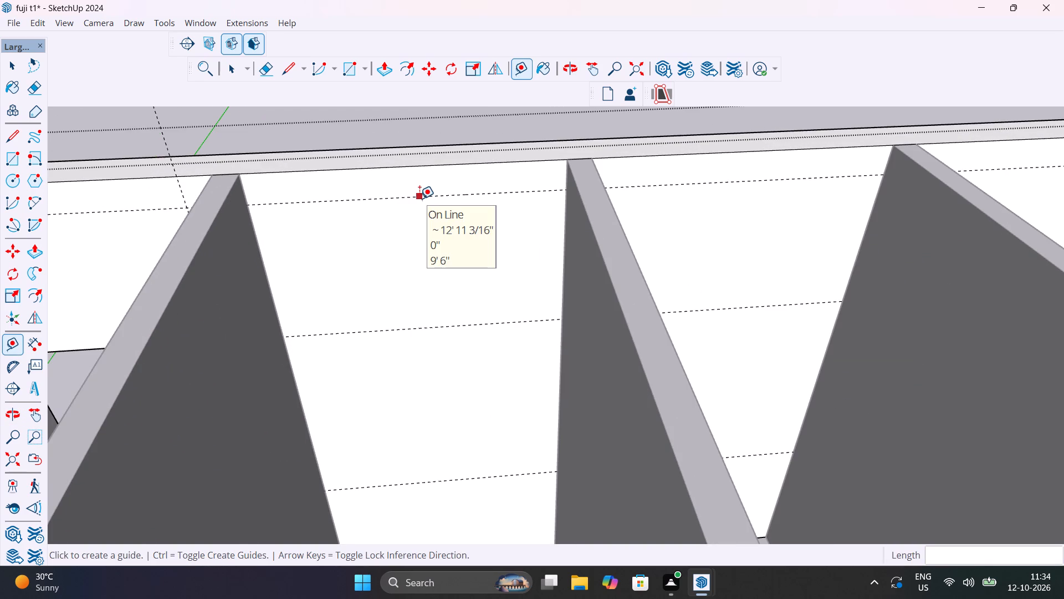
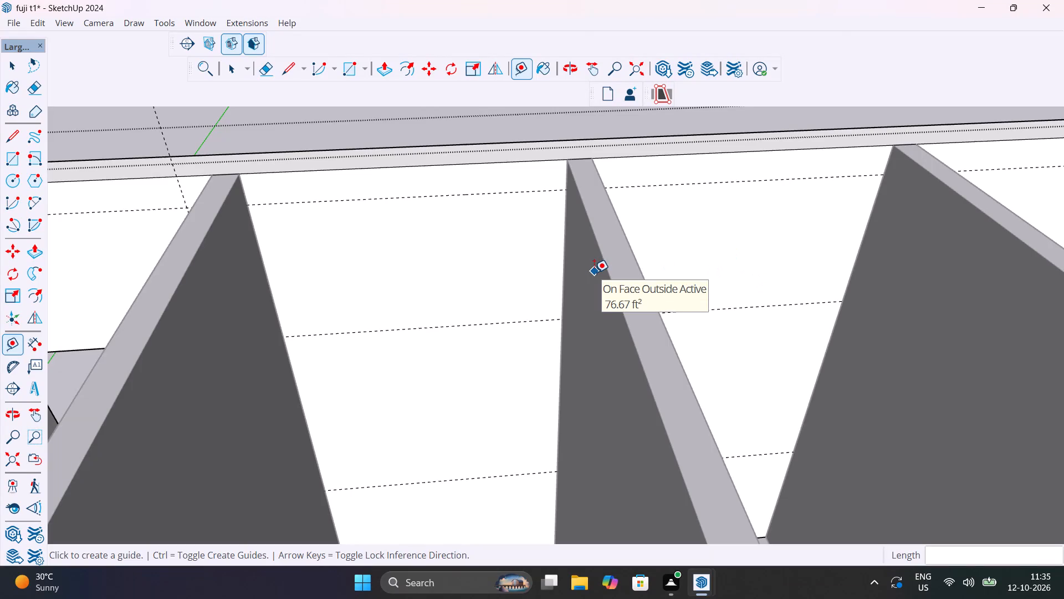
Replace the 2'6" guide in the first small room with a horizontal guide 1'6" above the window-head guide.
{"action": "key", "text": "ctrl+z"}
{"action": "key", "text": "ctrl+z"}
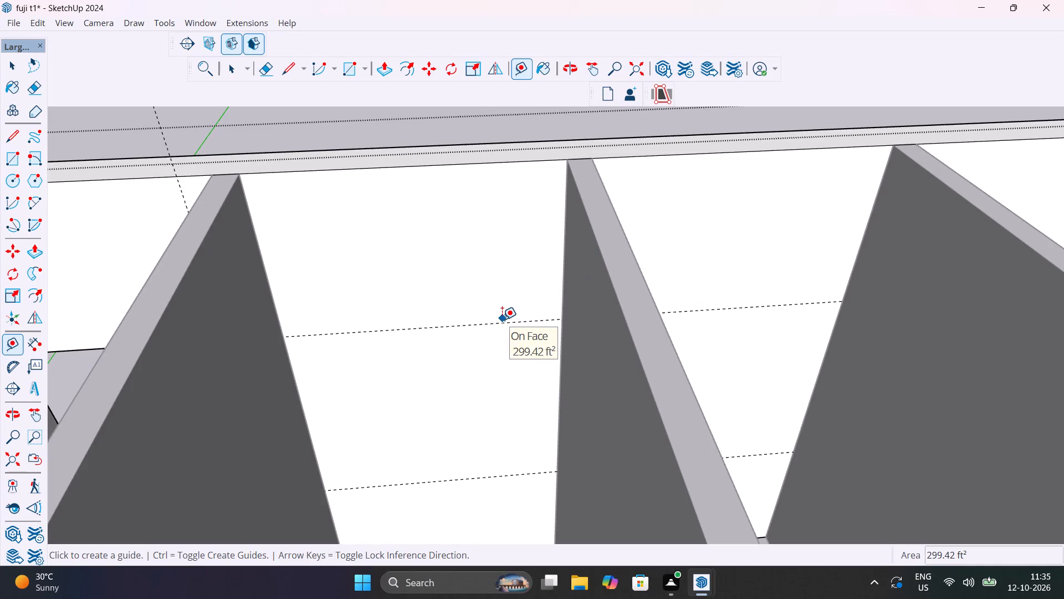
{"action": "left_click", "coordinate": [502, 321]}
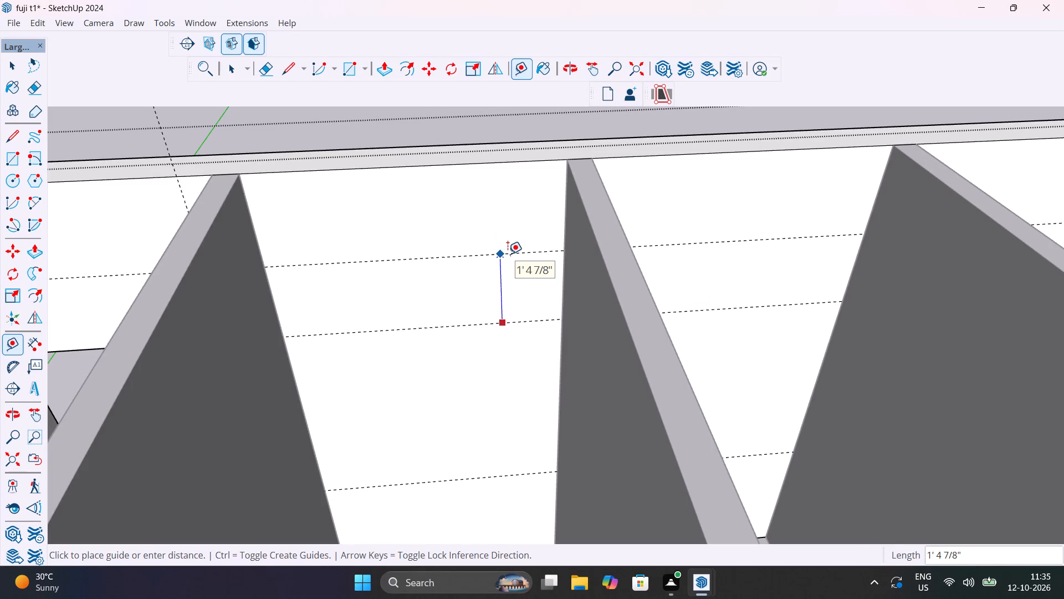
{"action": "type", "text": "1'6\""}
{"action": "key", "text": "Return"}
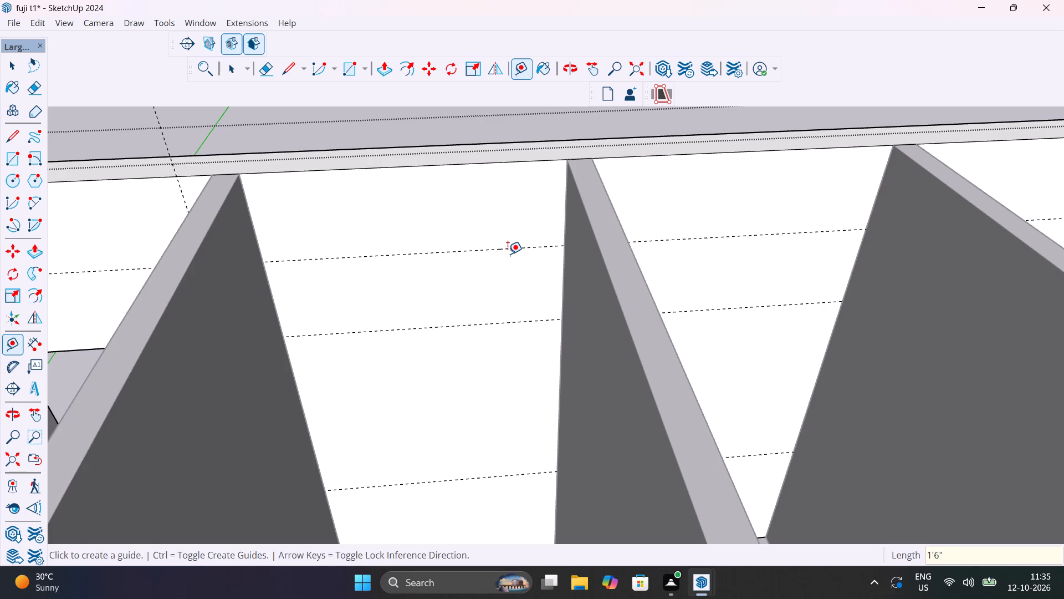
{"action": "key", "text": "space"}
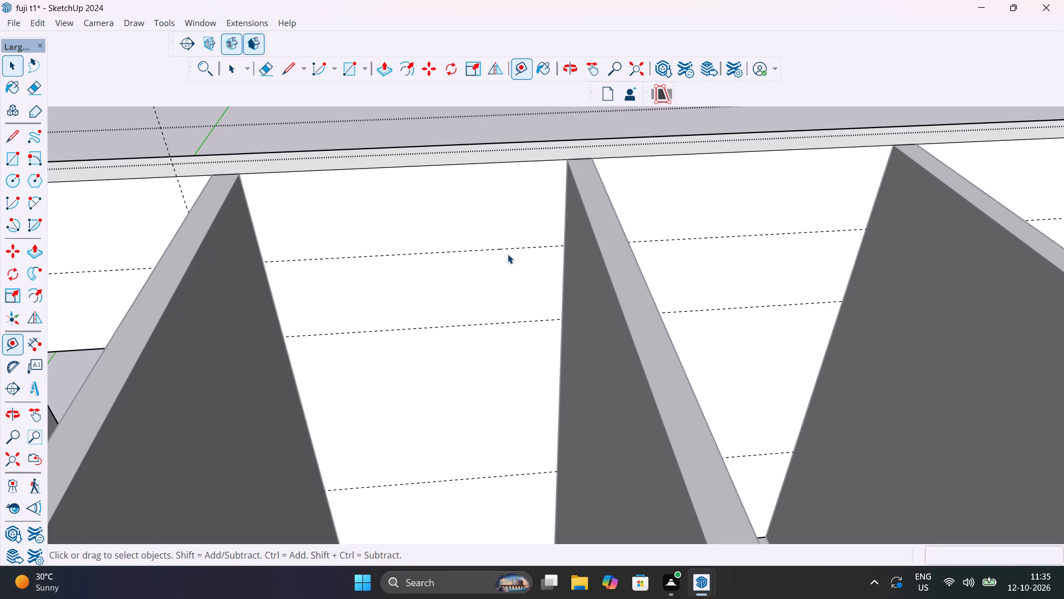
Draw a line along the upper guide between the two partitions, and a short vertical line down from its midpoint.
{"action": "type", "text": "l"}
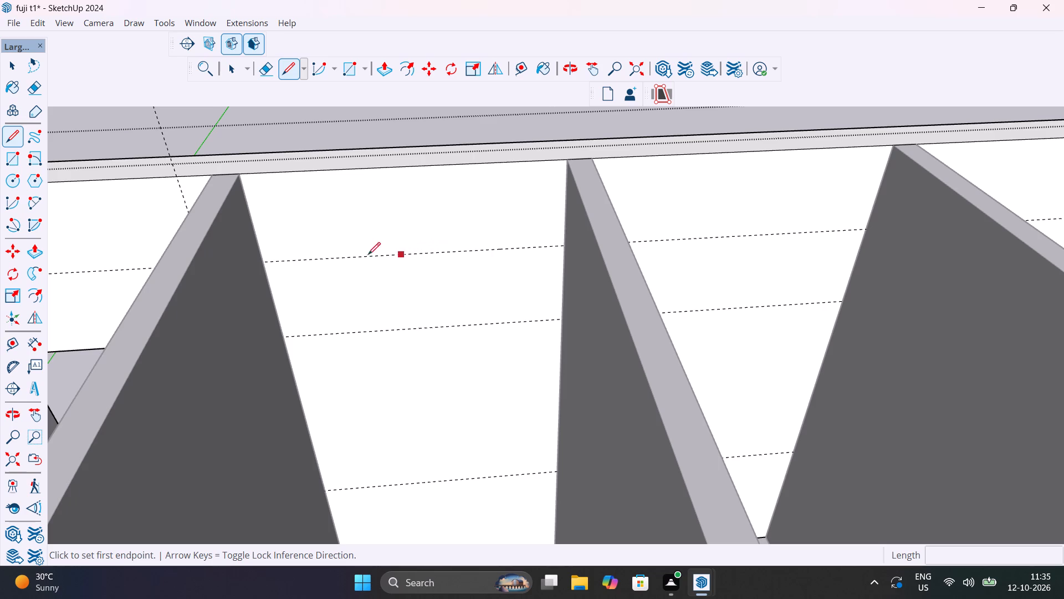
{"action": "left_click", "coordinate": [264, 264]}
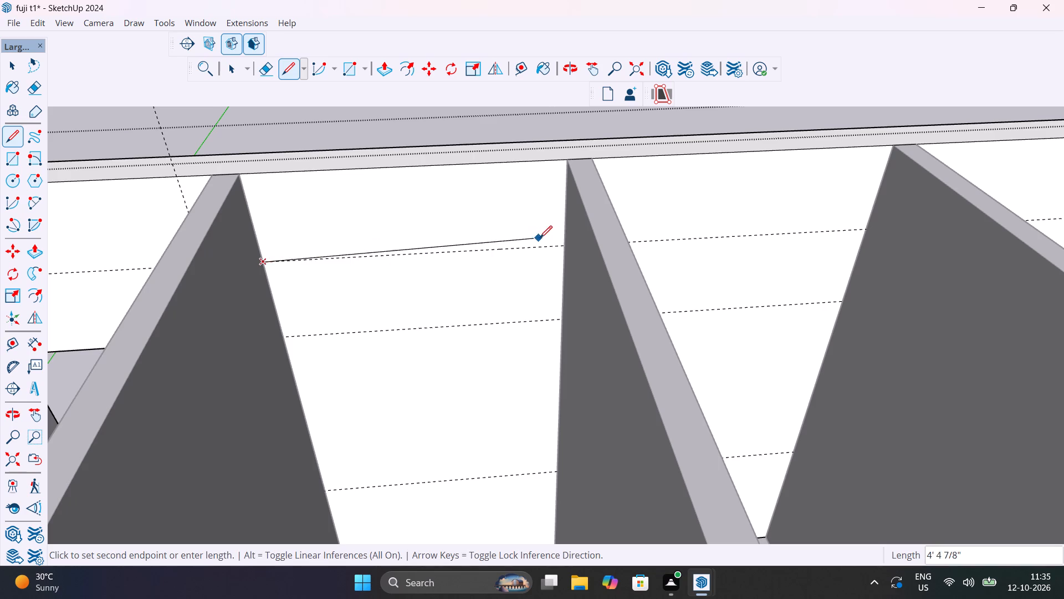
{"action": "left_click", "coordinate": [564, 246]}
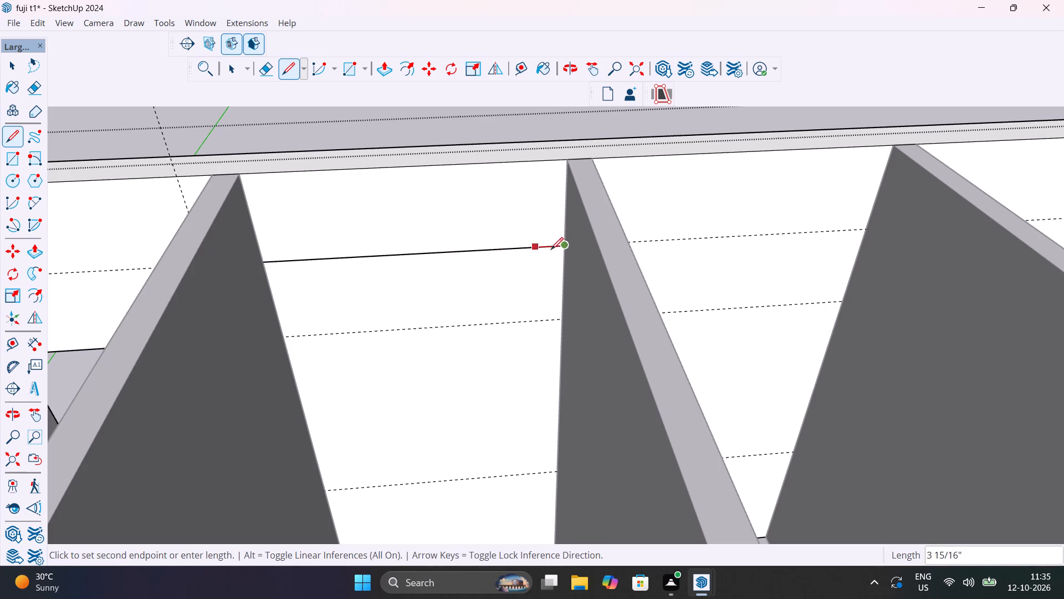
{"action": "left_click", "coordinate": [416, 253]}
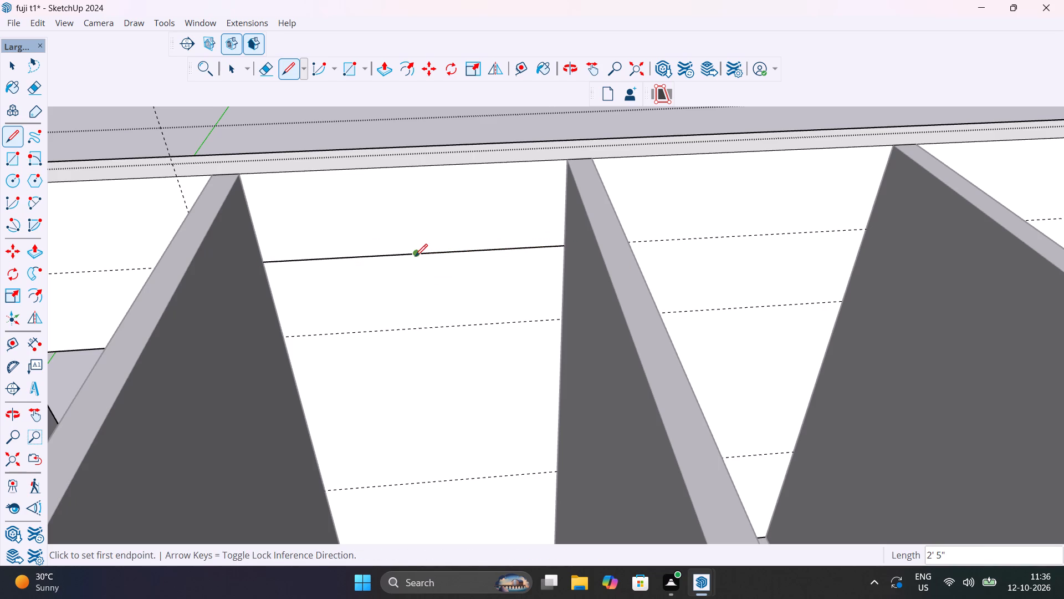
{"action": "left_click", "coordinate": [416, 256]}
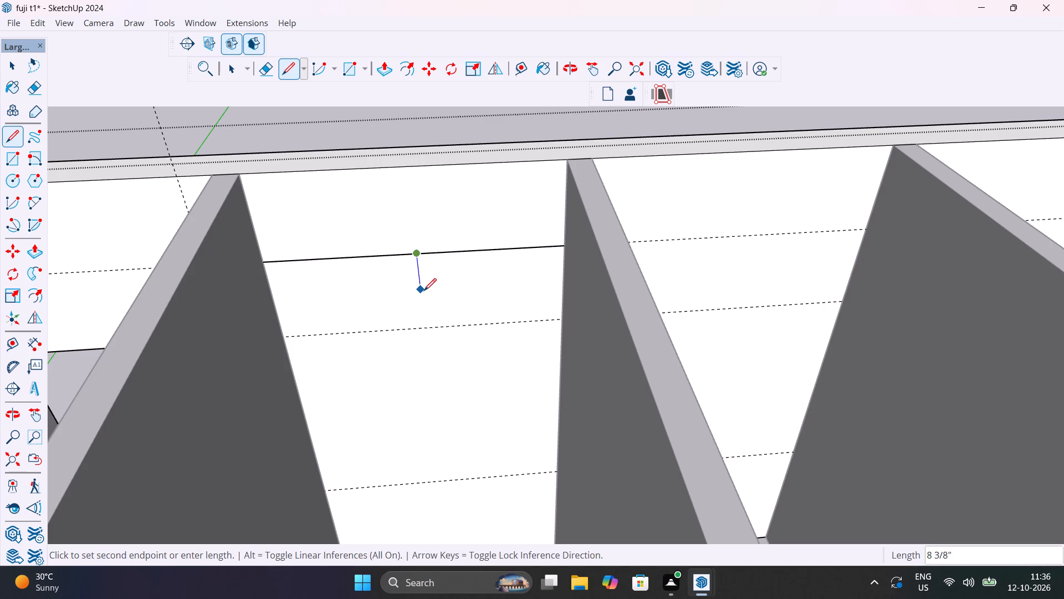
{"action": "scroll", "coordinate": [424, 294], "scroll_direction": "up", "scroll_amount": 7}
{"action": "middle_click_drag", "start_coordinate": [422, 291], "coordinate": [448, 153]}
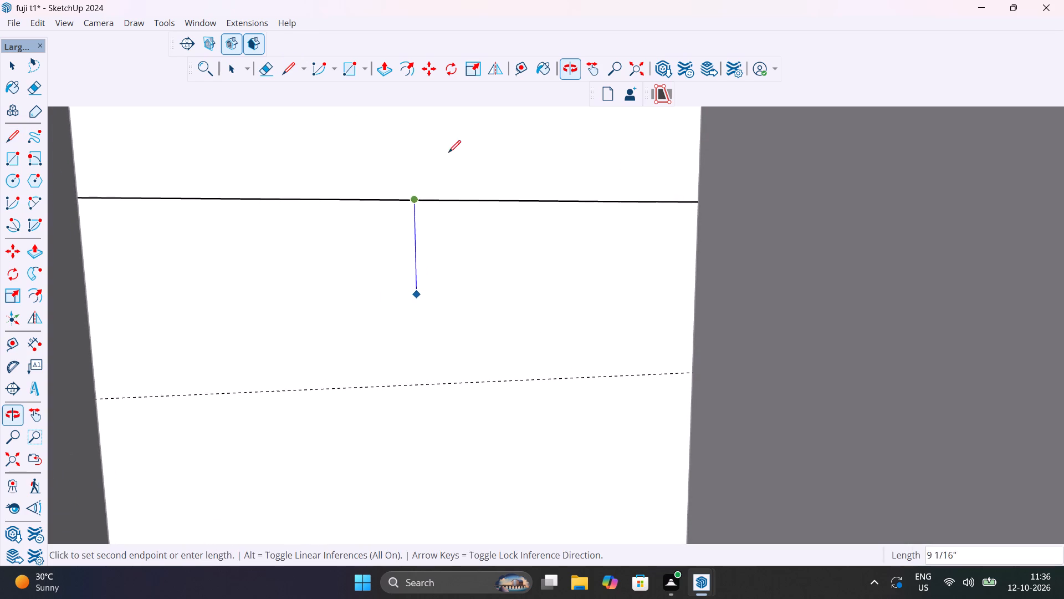
{"action": "left_click", "coordinate": [421, 263]}
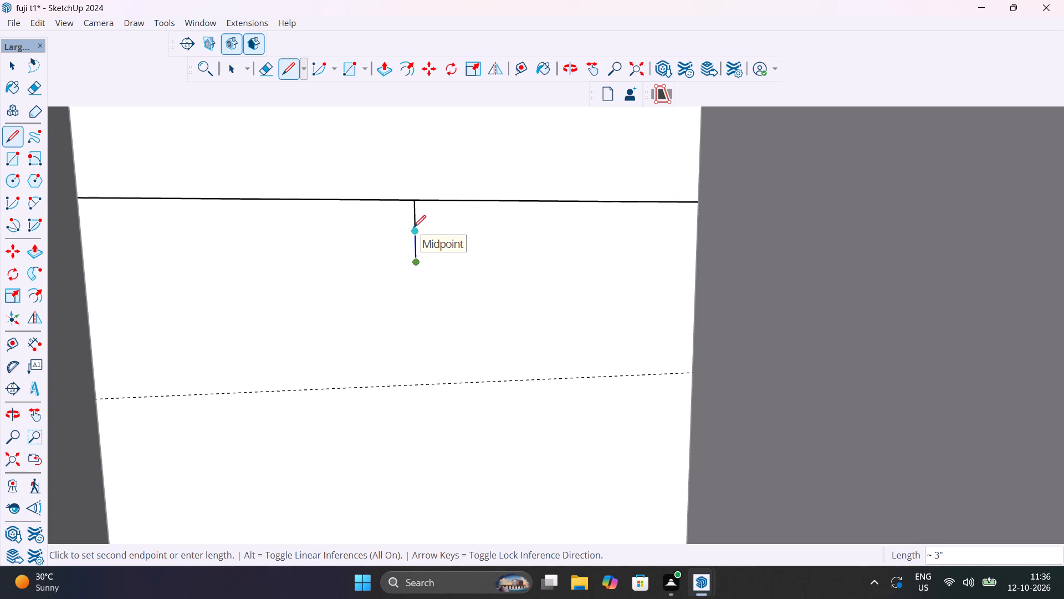
{"action": "key", "text": "t"}
{"action": "key", "text": "space"}
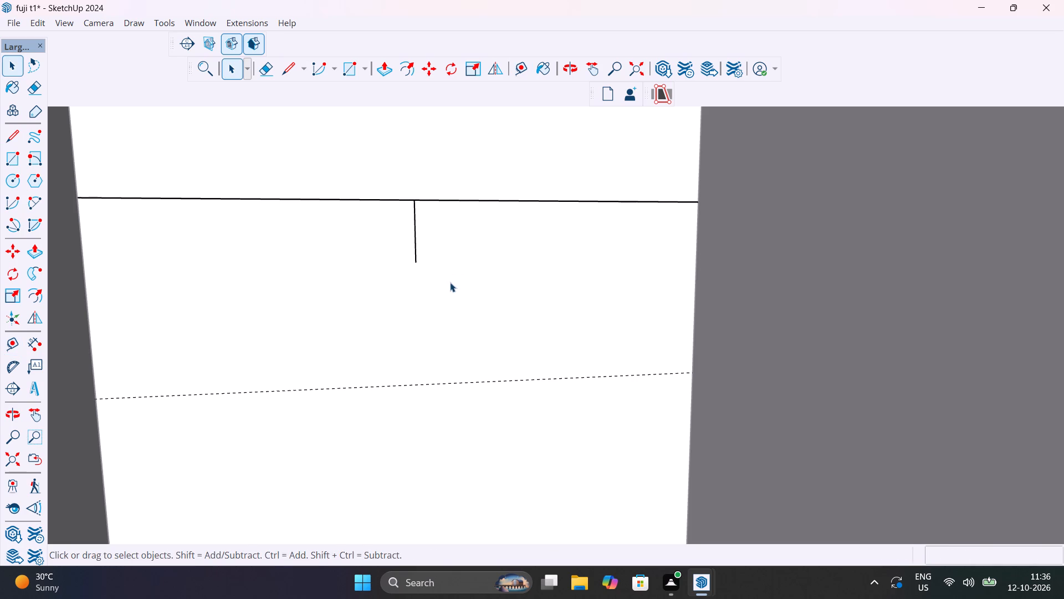
Place vertical guides 1' to each side of the short centre line on the outer wall.
{"action": "key", "text": "t"}
{"action": "left_click", "coordinate": [416, 211]}
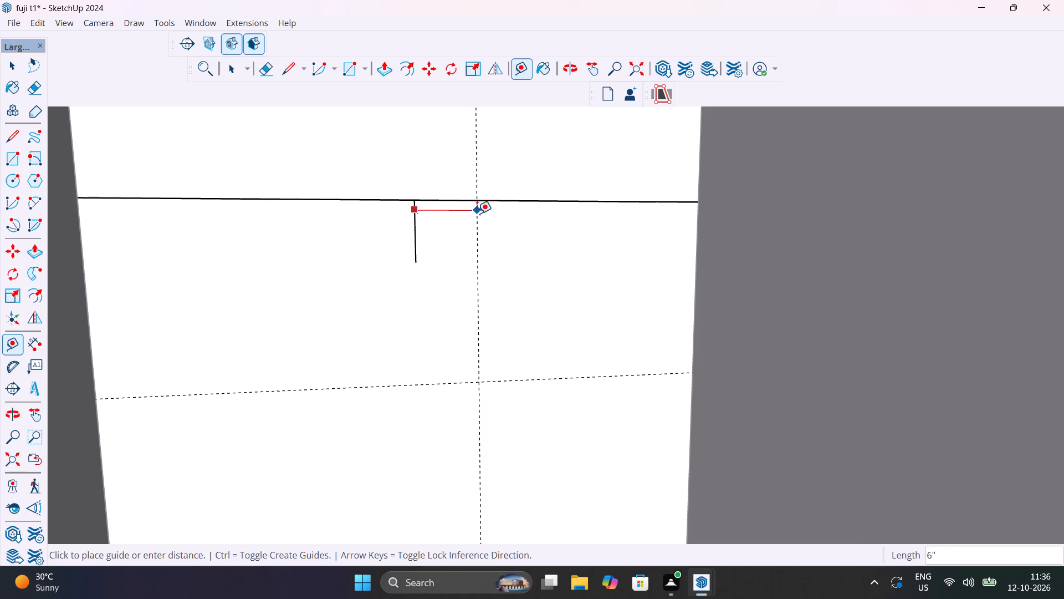
{"action": "type", "text": "1'"}
{"action": "key", "text": "Return"}
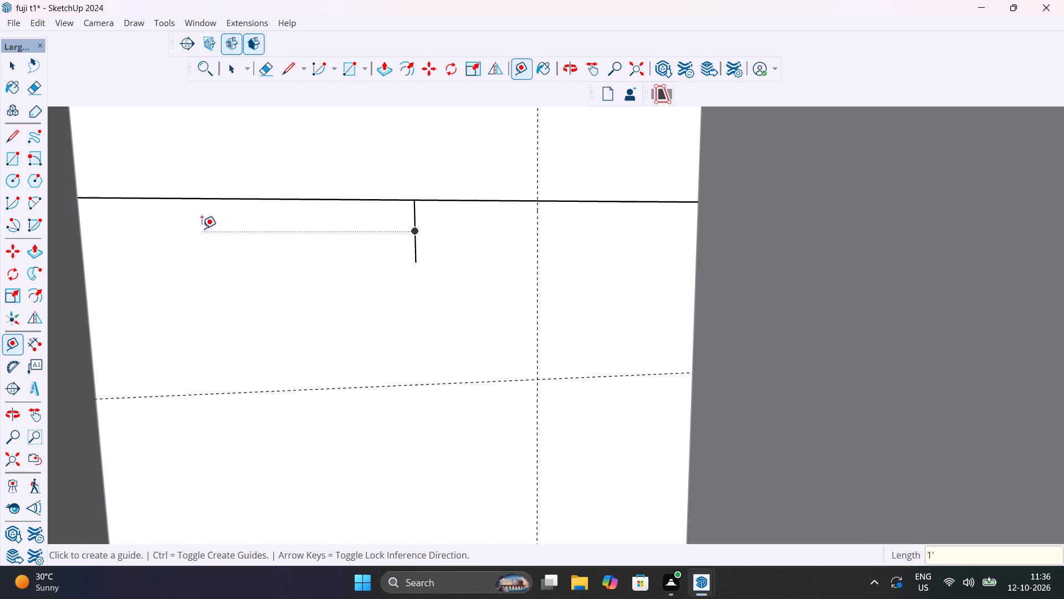
{"action": "left_click", "coordinate": [413, 230]}
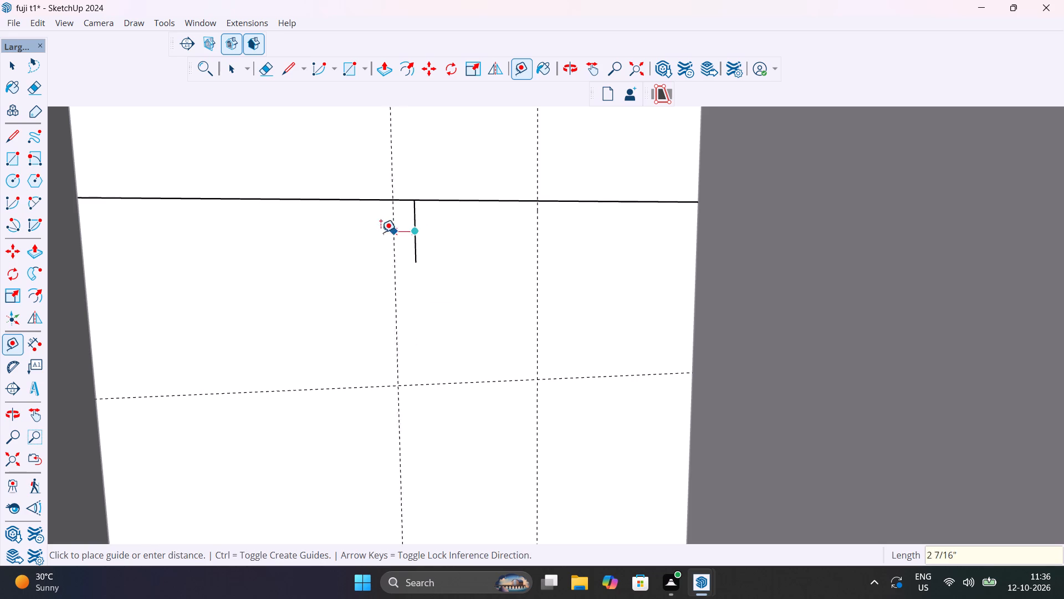
{"action": "type", "text": "1'"}
{"action": "key", "text": "Return"}
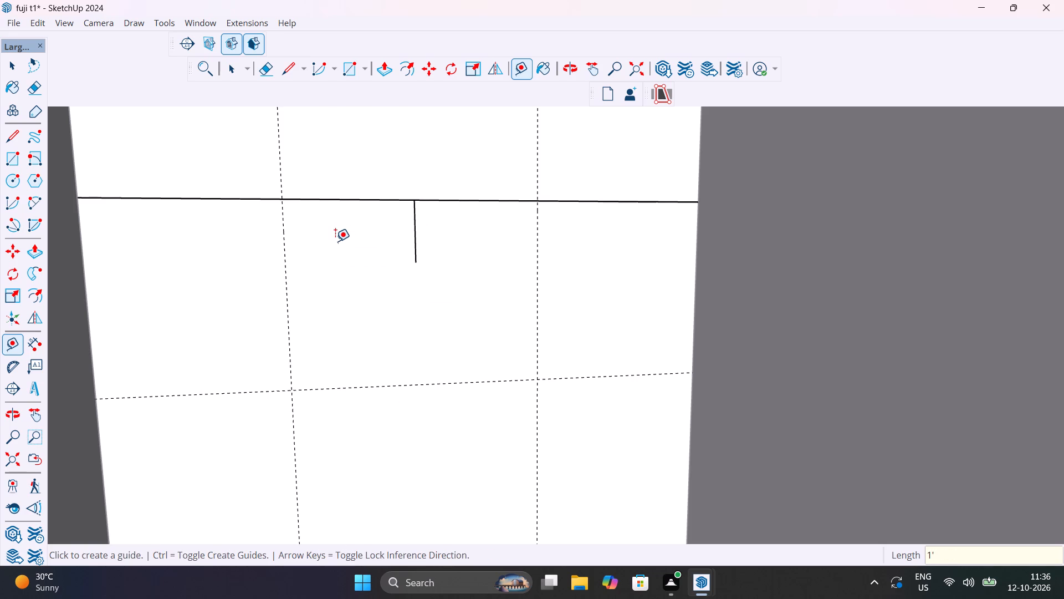
{"action": "key", "text": "space"}
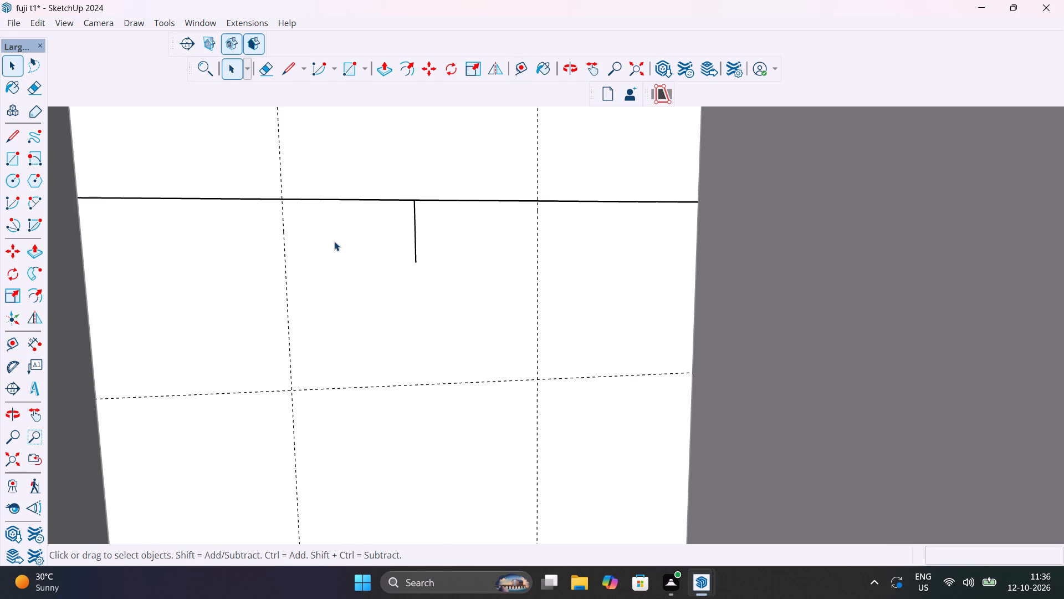
Delete both halves of the horizontal construction line and the short vertical centre line.
{"action": "left_click", "coordinate": [357, 200]}
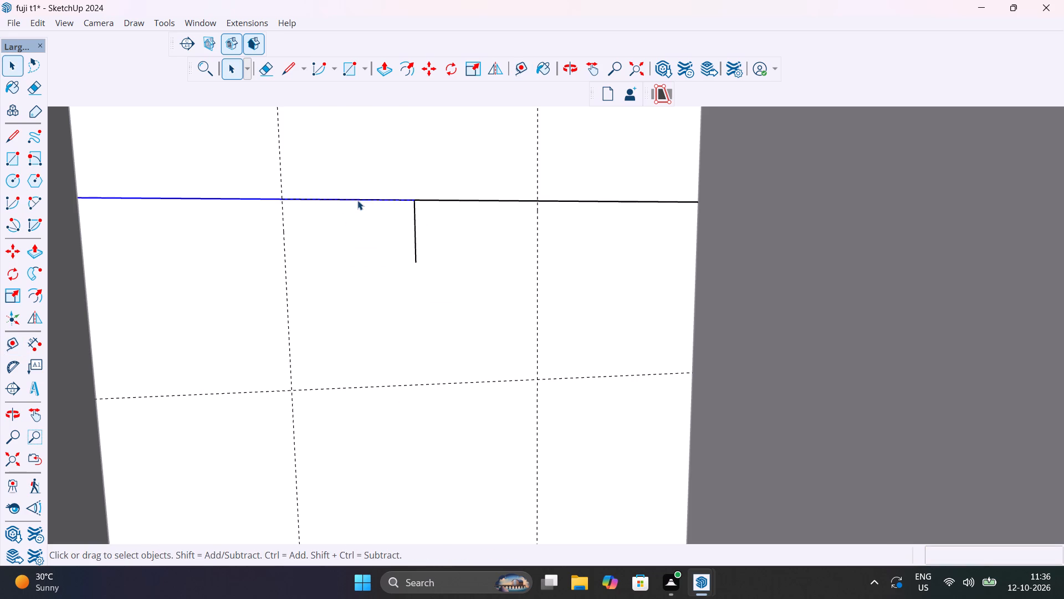
{"action": "key", "text": "Delete"}
{"action": "left_click", "coordinate": [433, 202]}
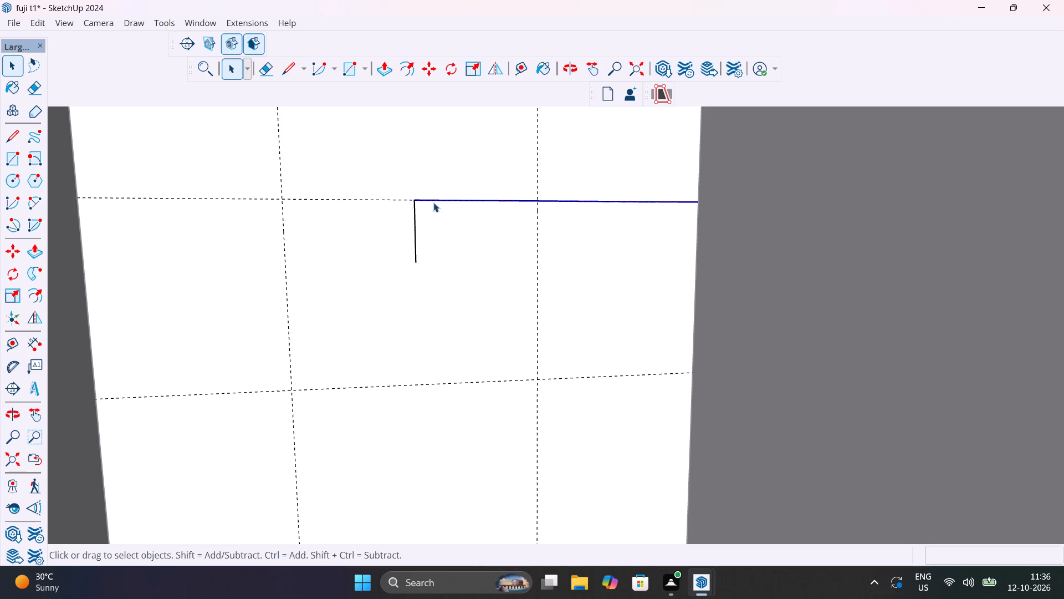
{"action": "key", "text": "Delete"}
{"action": "left_click", "coordinate": [416, 240]}
{"action": "key", "text": "Delete"}
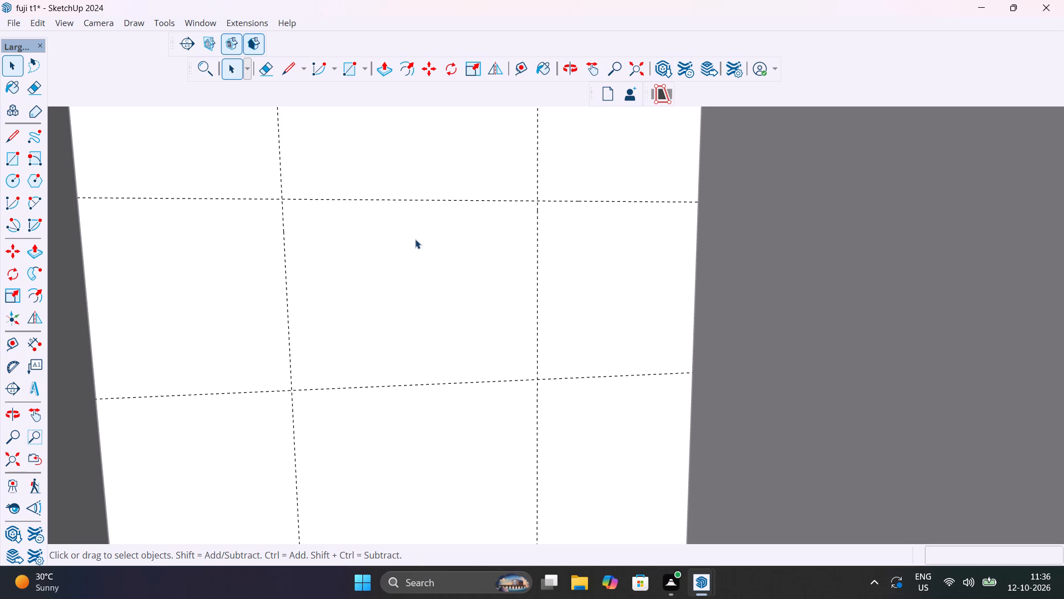
Draw a 2' by 1'6" window rectangle between the four guide intersections on the first small room's outer wall.
{"action": "key", "text": "r"}
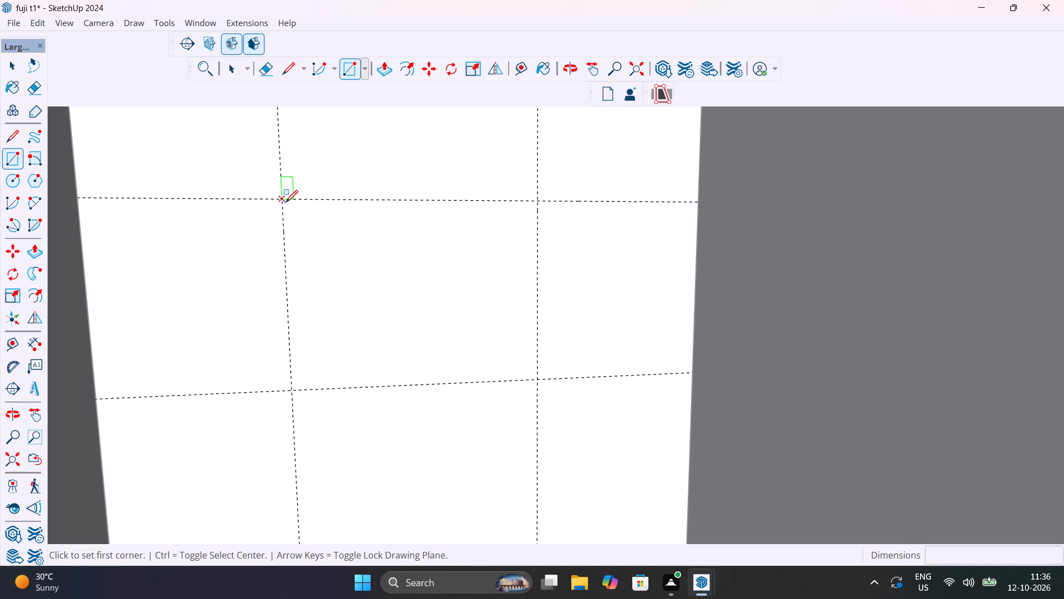
{"action": "left_click", "coordinate": [285, 202]}
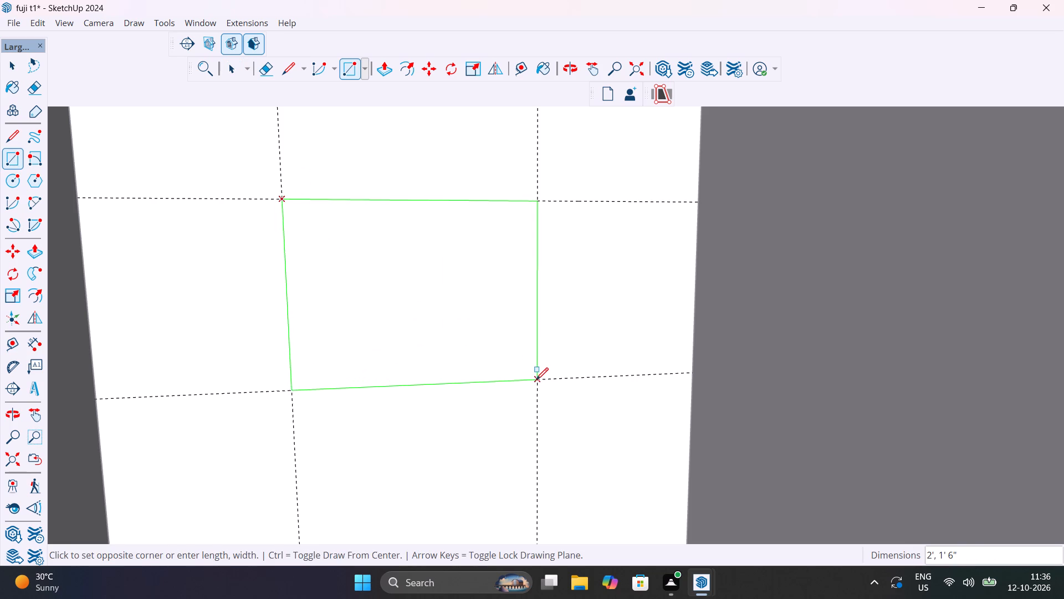
{"action": "left_click", "coordinate": [536, 380]}
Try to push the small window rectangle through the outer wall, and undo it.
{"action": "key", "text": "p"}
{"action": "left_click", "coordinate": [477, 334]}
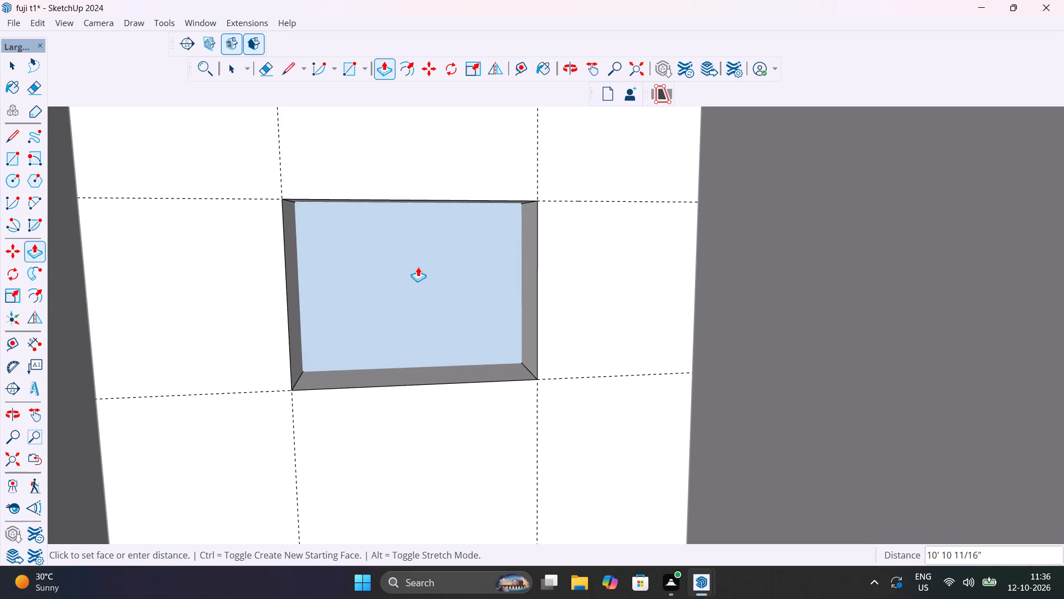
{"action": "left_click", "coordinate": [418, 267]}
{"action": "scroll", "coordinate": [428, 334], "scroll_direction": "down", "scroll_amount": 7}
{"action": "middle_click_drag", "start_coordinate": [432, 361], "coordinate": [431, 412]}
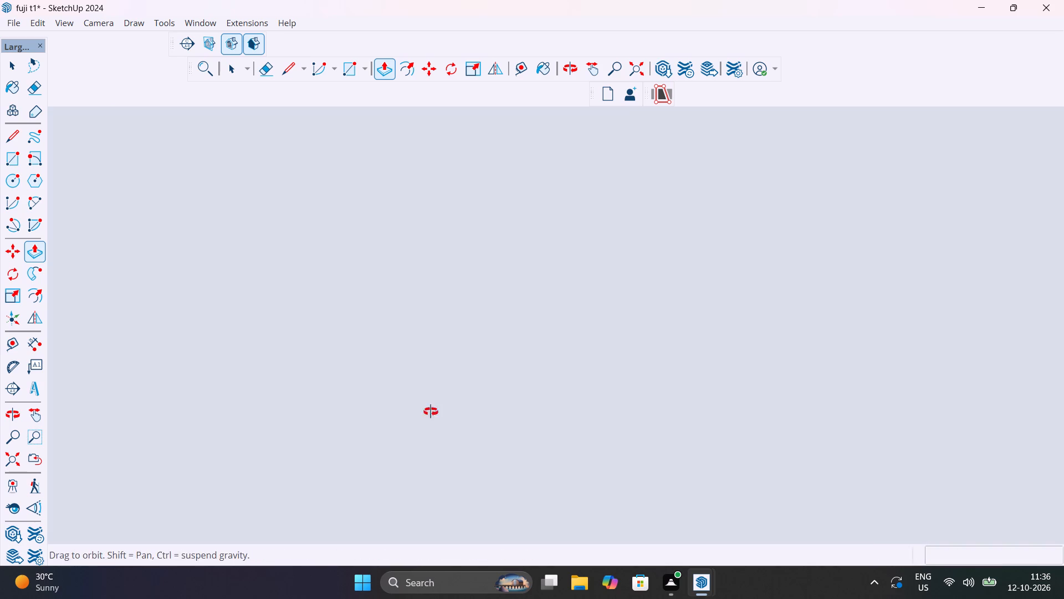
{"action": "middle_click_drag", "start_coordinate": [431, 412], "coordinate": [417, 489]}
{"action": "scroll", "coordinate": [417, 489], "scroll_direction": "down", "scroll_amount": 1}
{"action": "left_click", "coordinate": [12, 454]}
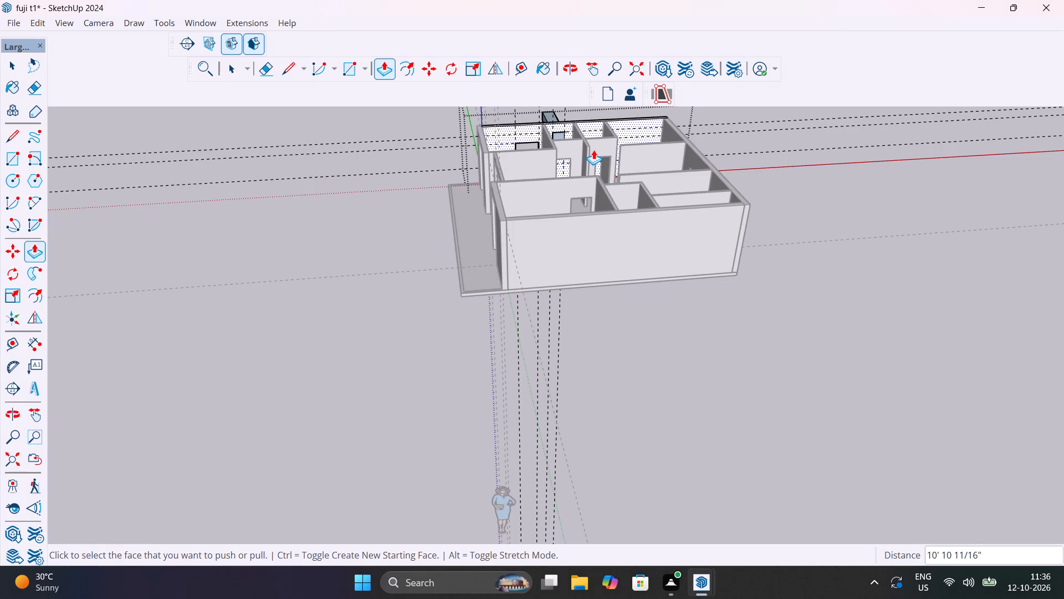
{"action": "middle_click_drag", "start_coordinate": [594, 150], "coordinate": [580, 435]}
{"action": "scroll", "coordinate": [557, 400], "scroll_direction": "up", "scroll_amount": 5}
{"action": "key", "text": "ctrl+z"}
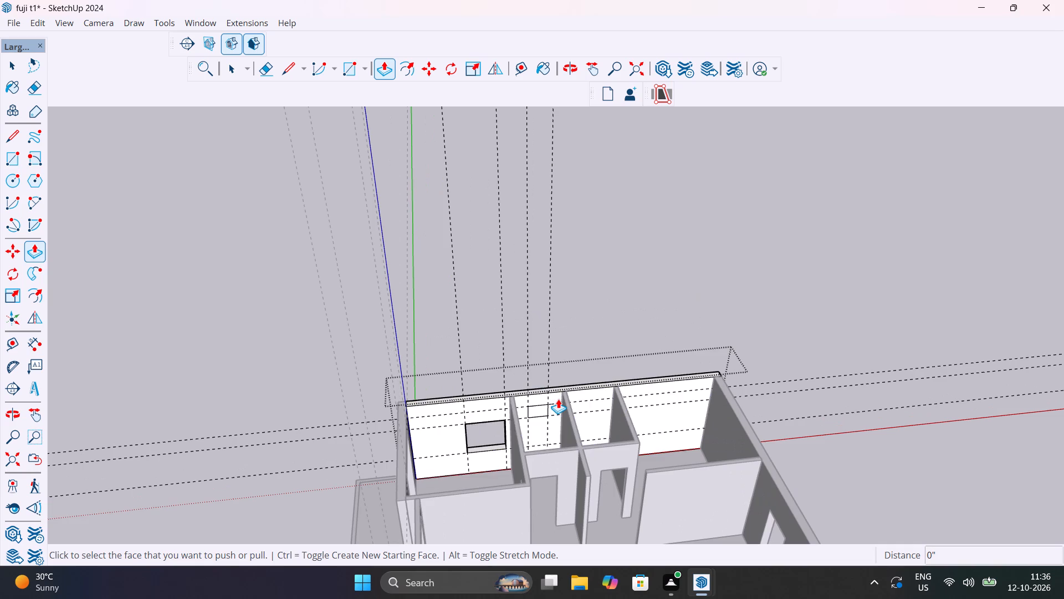
Push the 2' by 1'6" rectangle 9" through the outer wall to cut the small window opening.
{"action": "scroll", "coordinate": [541, 409], "scroll_direction": "up", "scroll_amount": 11}
{"action": "left_click", "coordinate": [540, 417]}
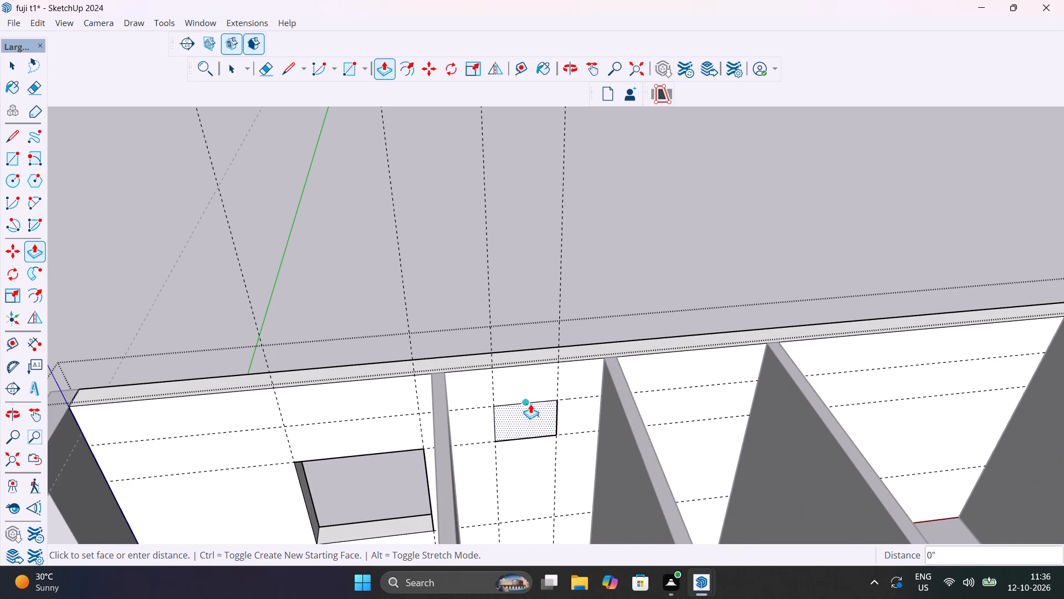
{"action": "middle_click_drag", "start_coordinate": [534, 413], "coordinate": [514, 354]}
{"action": "scroll", "coordinate": [521, 400], "scroll_direction": "up", "scroll_amount": 7}
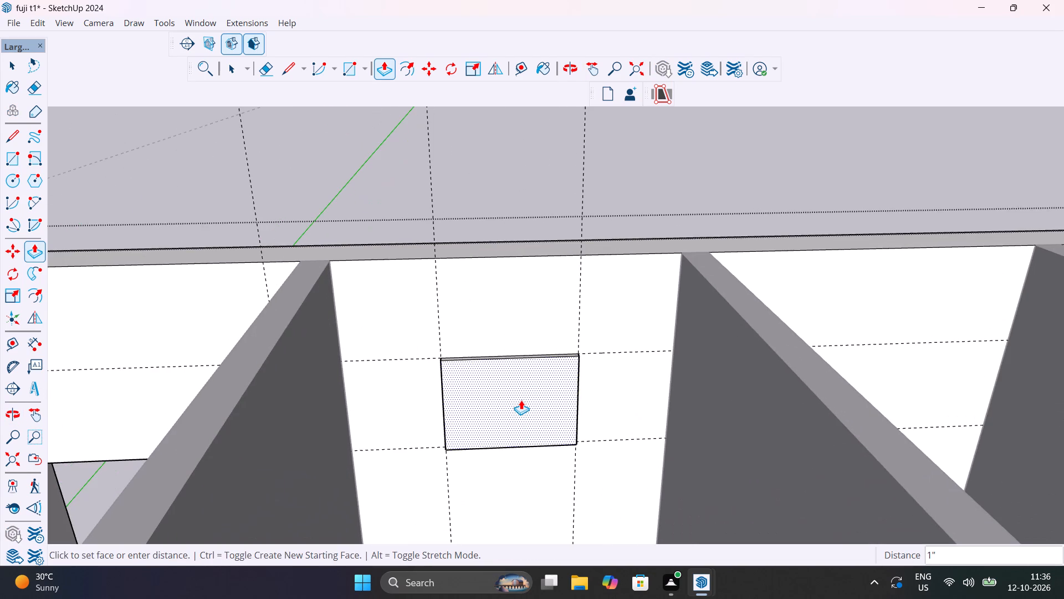
{"action": "left_click", "coordinate": [491, 380]}
{"action": "scroll", "coordinate": [512, 395], "scroll_direction": "down", "scroll_amount": 11}
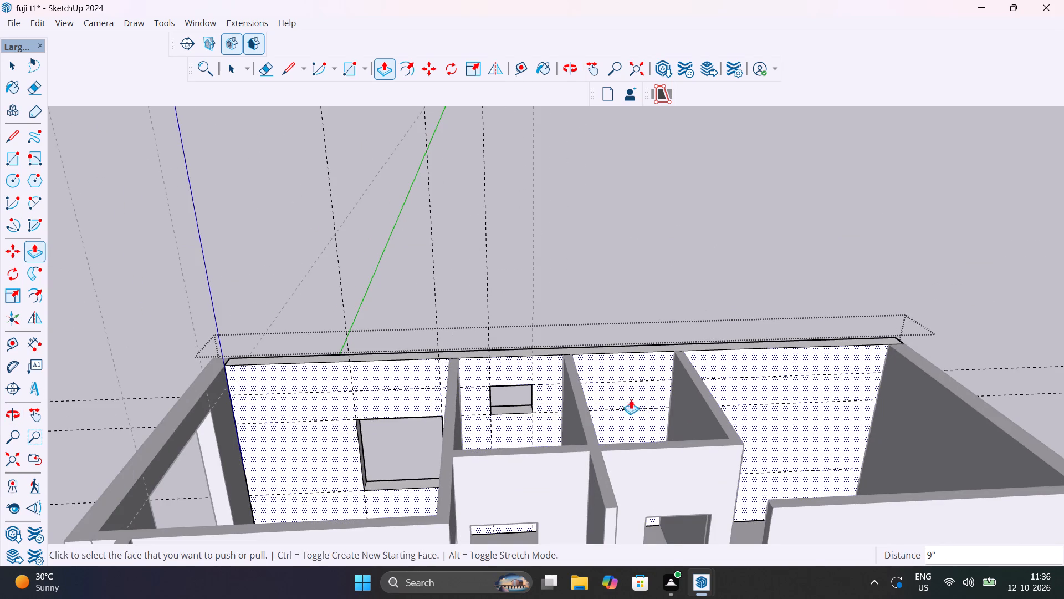
Draw a 4'10" line along the upper guide on the second small room's outer wall, and a short vertical line at its midpoint.
{"action": "middle_click_drag", "start_coordinate": [624, 400], "coordinate": [495, 436], "text": "shift"}
{"action": "key", "text": "space"}
{"action": "scroll", "coordinate": [499, 423], "scroll_direction": "up", "scroll_amount": 6}
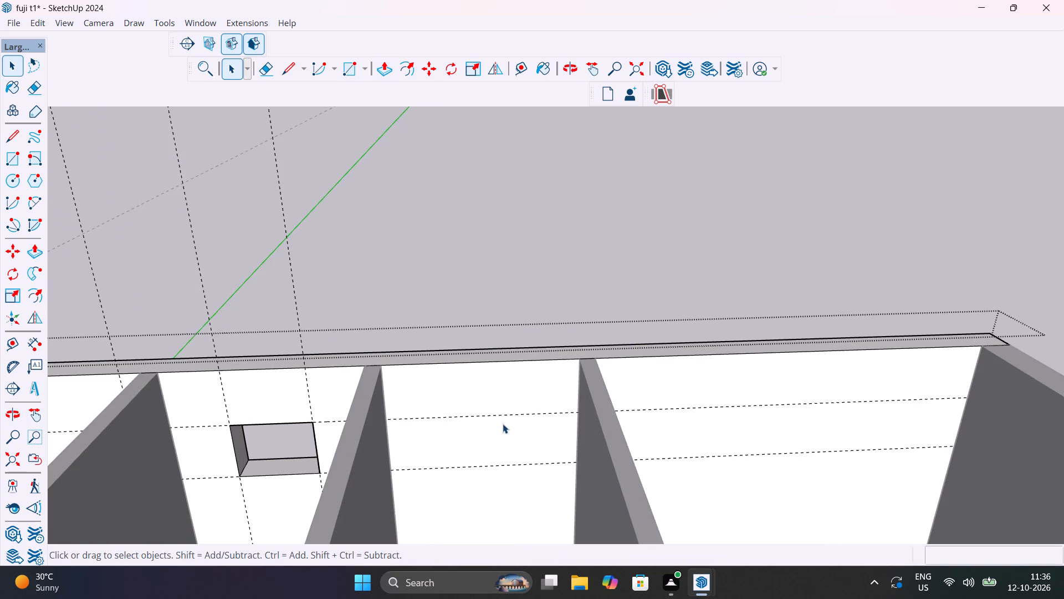
{"action": "key", "text": "l"}
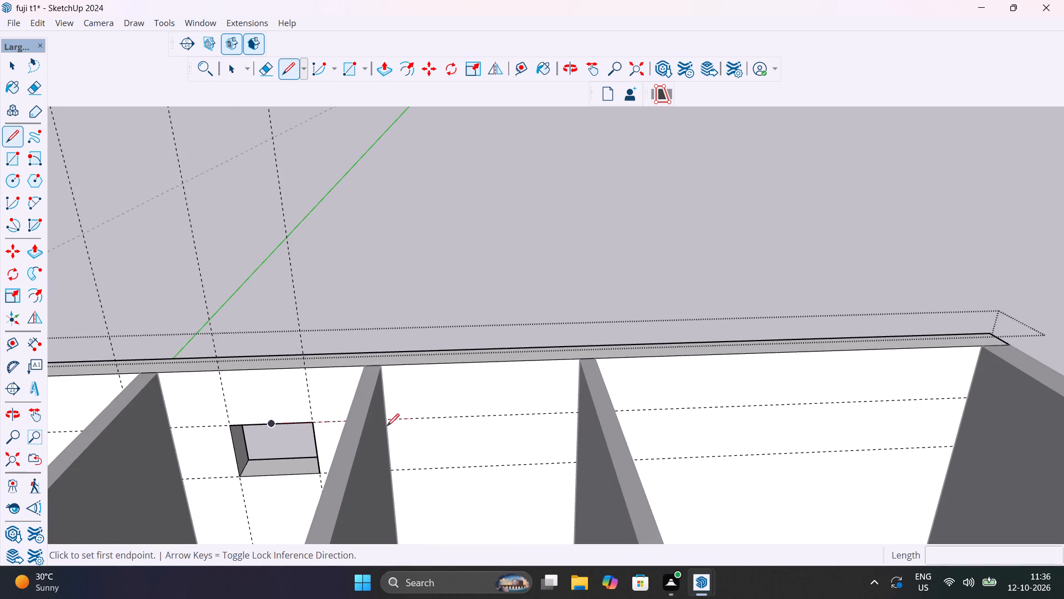
{"action": "left_click", "coordinate": [387, 422]}
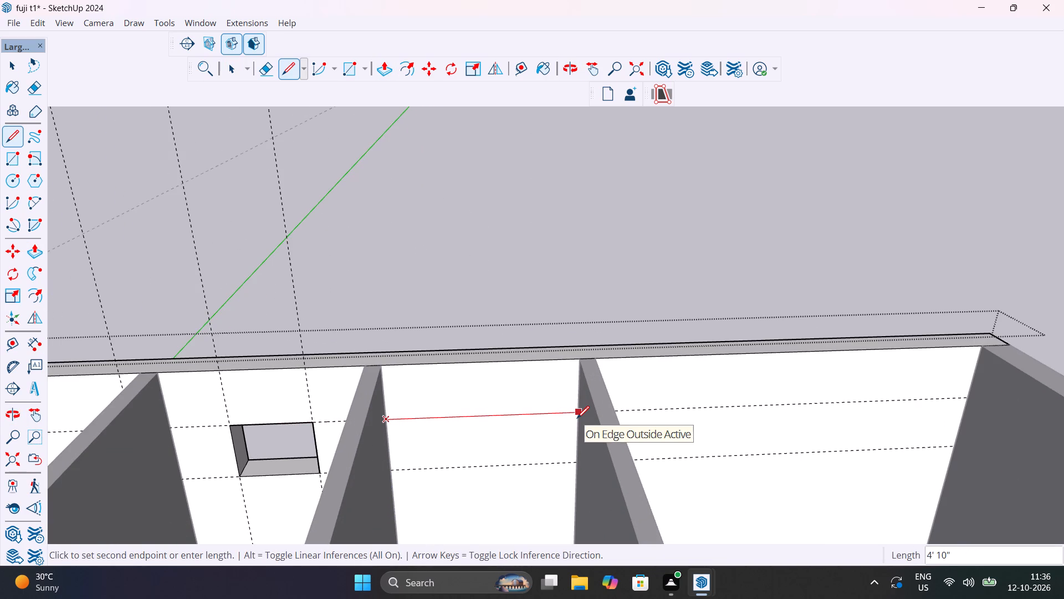
{"action": "left_click", "coordinate": [577, 418]}
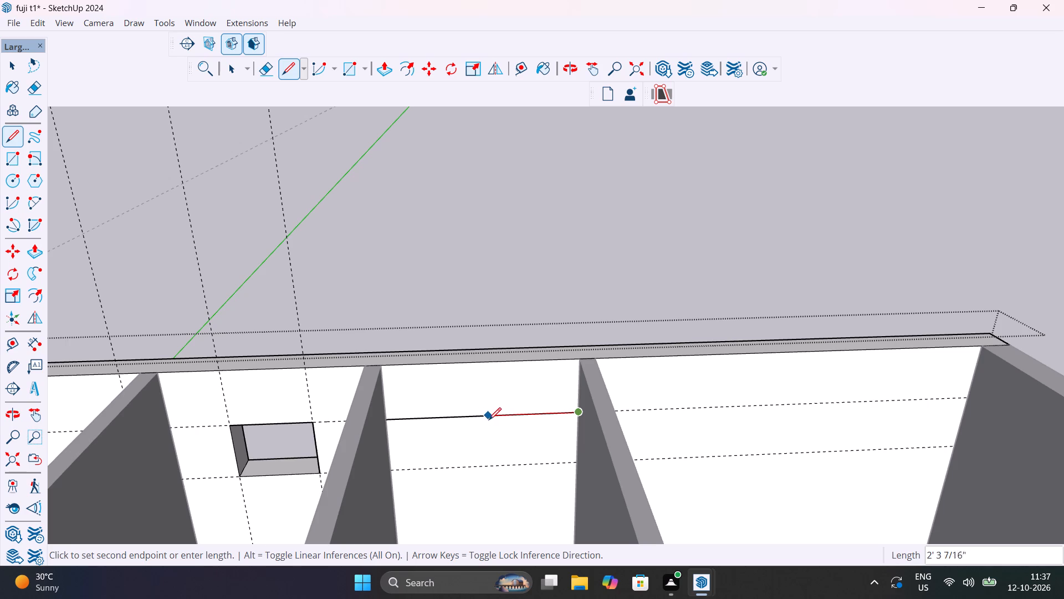
{"action": "left_click", "coordinate": [483, 419]}
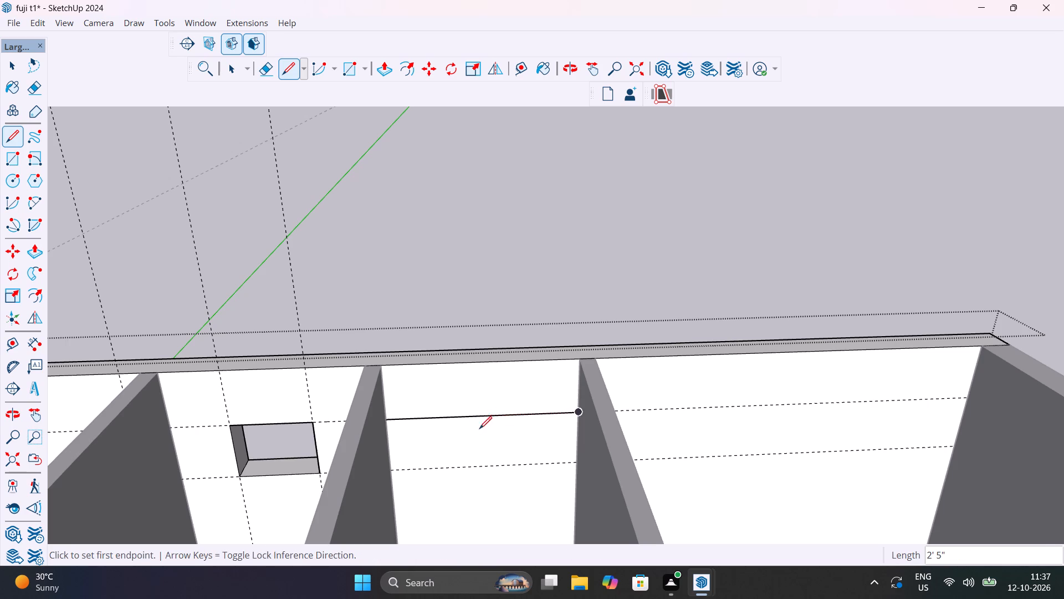
{"action": "scroll", "coordinate": [479, 420], "scroll_direction": "up", "scroll_amount": 5}
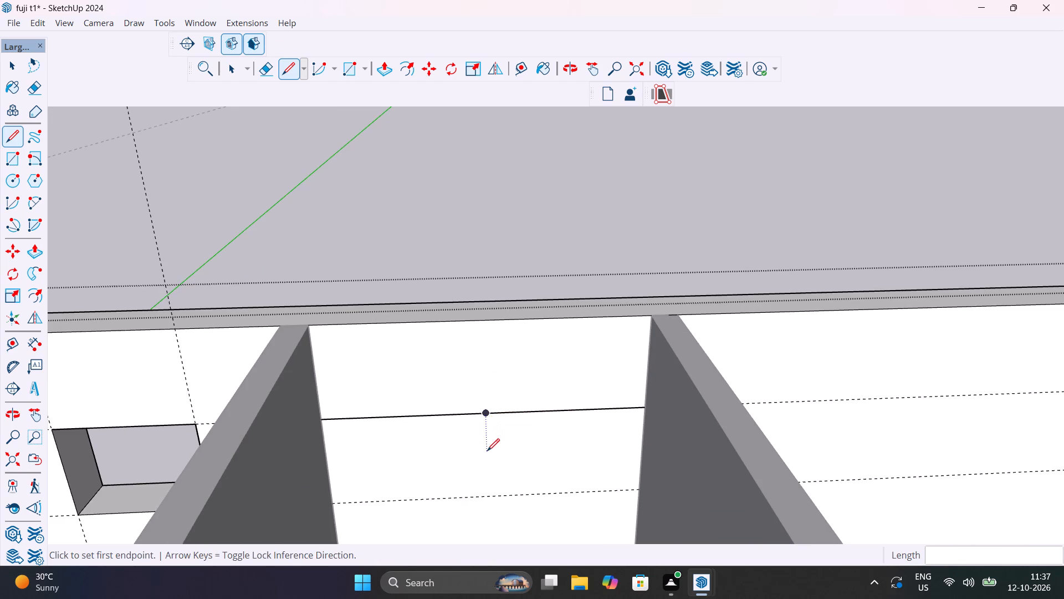
{"action": "left_click", "coordinate": [487, 451]}
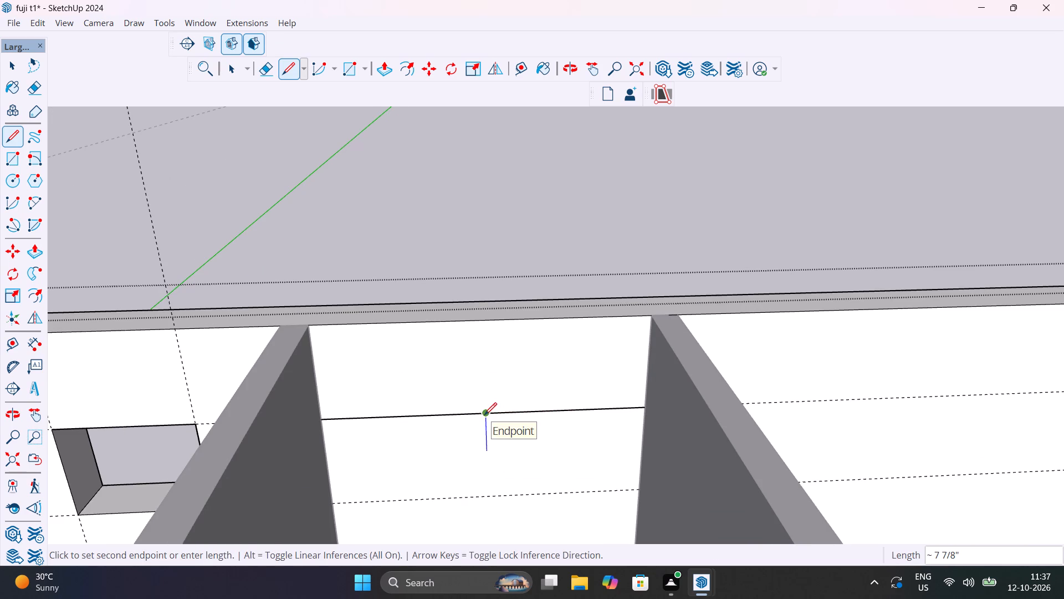
{"action": "left_click", "coordinate": [484, 415]}
{"action": "key", "text": "space"}
Place vertical guides 1' to each side of the short centre line on the second small room's outer wall.
{"action": "key", "text": "t"}
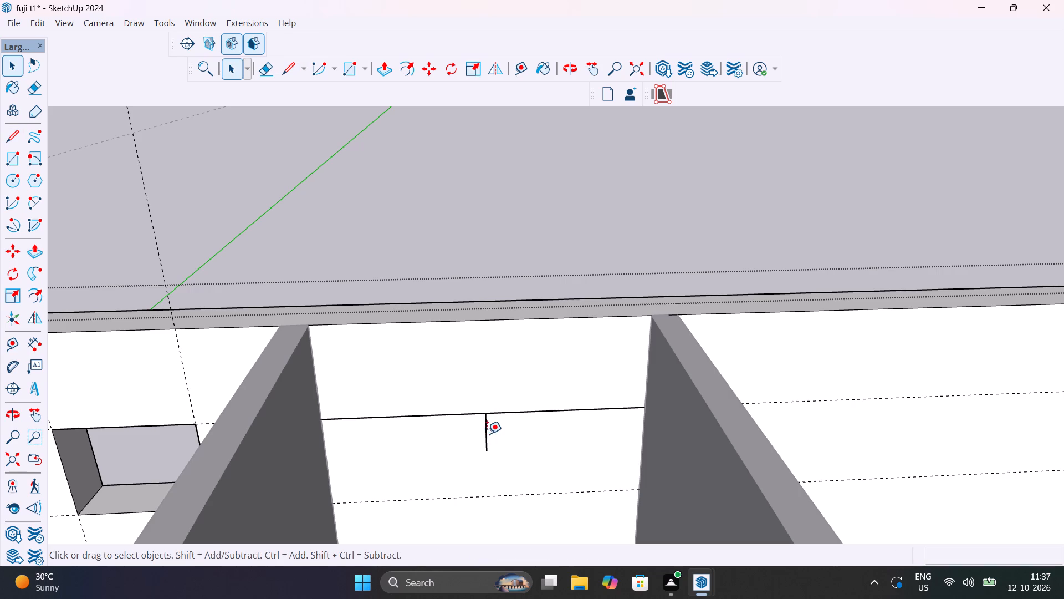
{"action": "left_click", "coordinate": [487, 433]}
{"action": "type", "text": "1'"}
{"action": "key", "text": "Return"}
{"action": "left_click", "coordinate": [487, 430]}
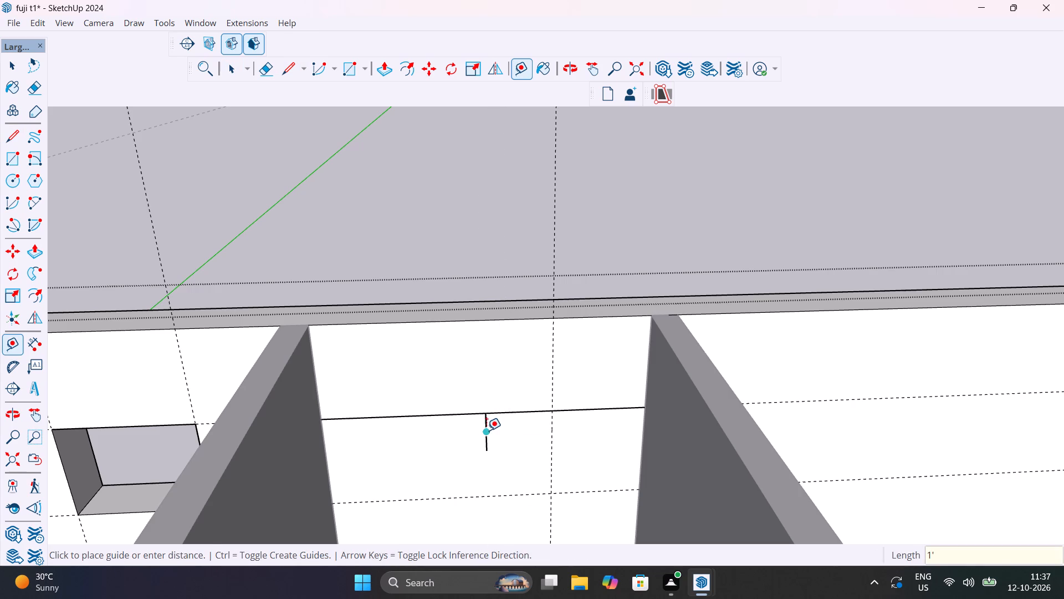
{"action": "type", "text": "1'"}
{"action": "key", "text": "Return"}
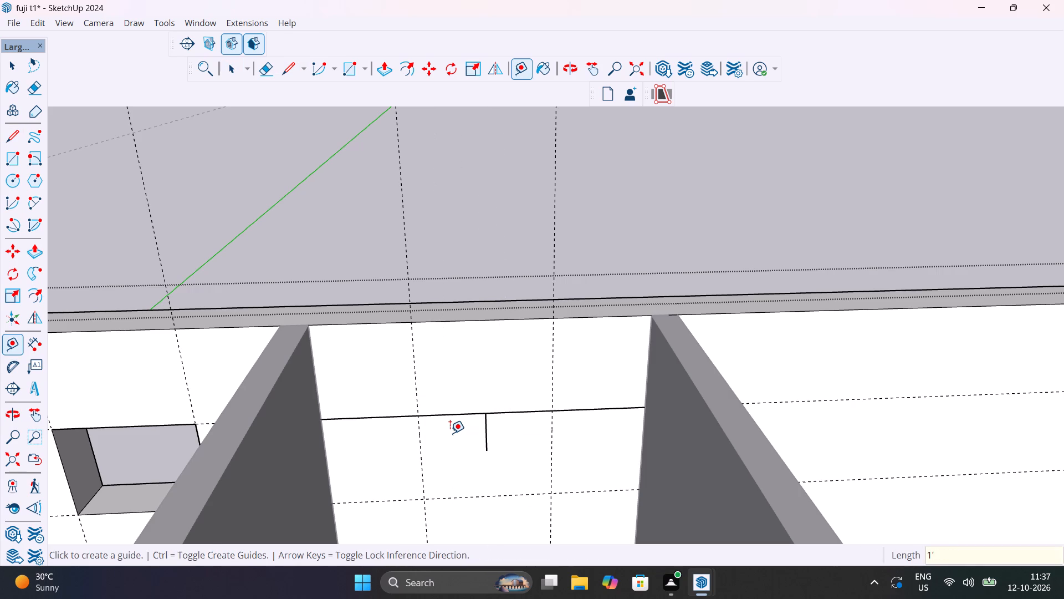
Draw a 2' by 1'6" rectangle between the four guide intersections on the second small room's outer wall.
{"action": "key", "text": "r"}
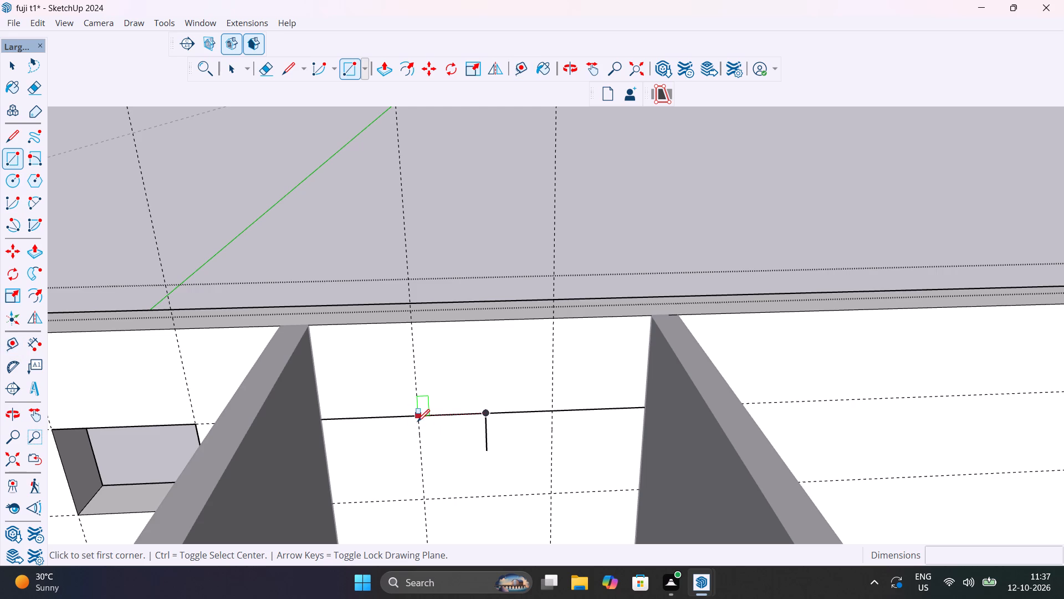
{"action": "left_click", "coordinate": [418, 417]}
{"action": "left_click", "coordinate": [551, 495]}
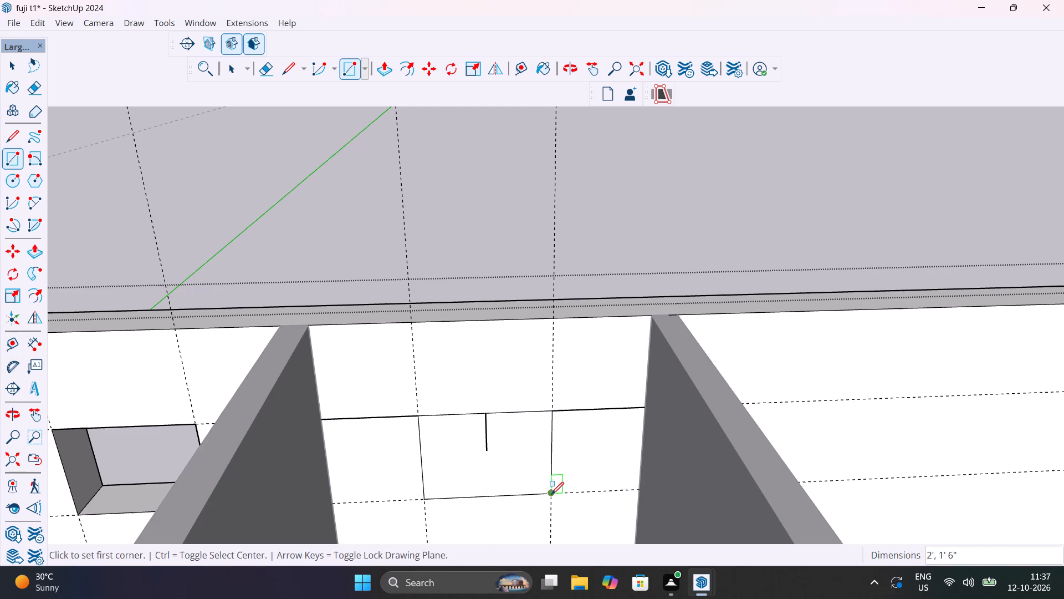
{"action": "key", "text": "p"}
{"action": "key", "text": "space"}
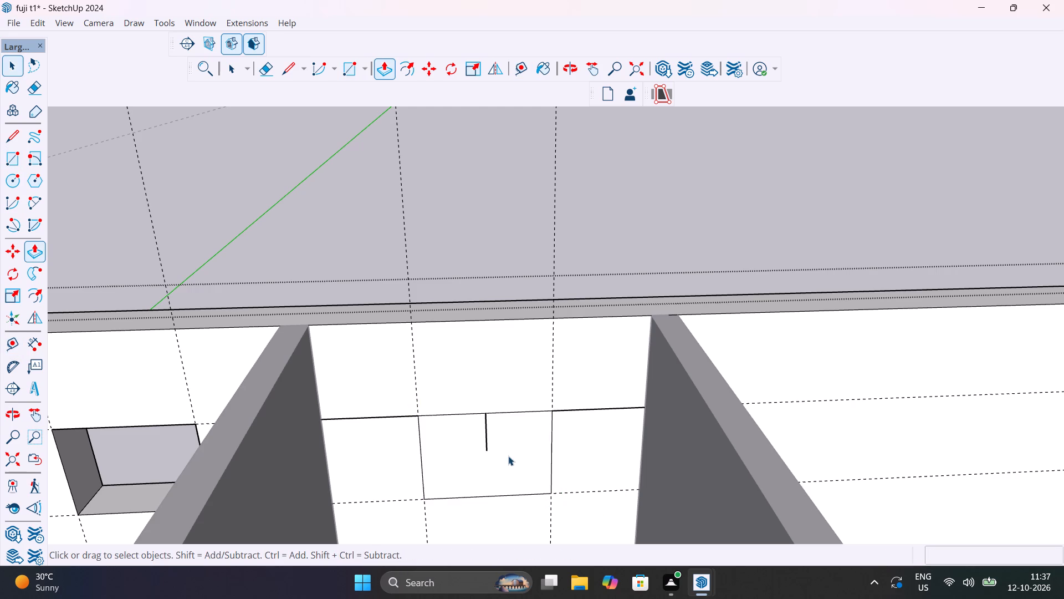
Delete the short vertical centre line and the horizontal line pieces on both sides of the window rectangle.
{"action": "left_click", "coordinate": [488, 441]}
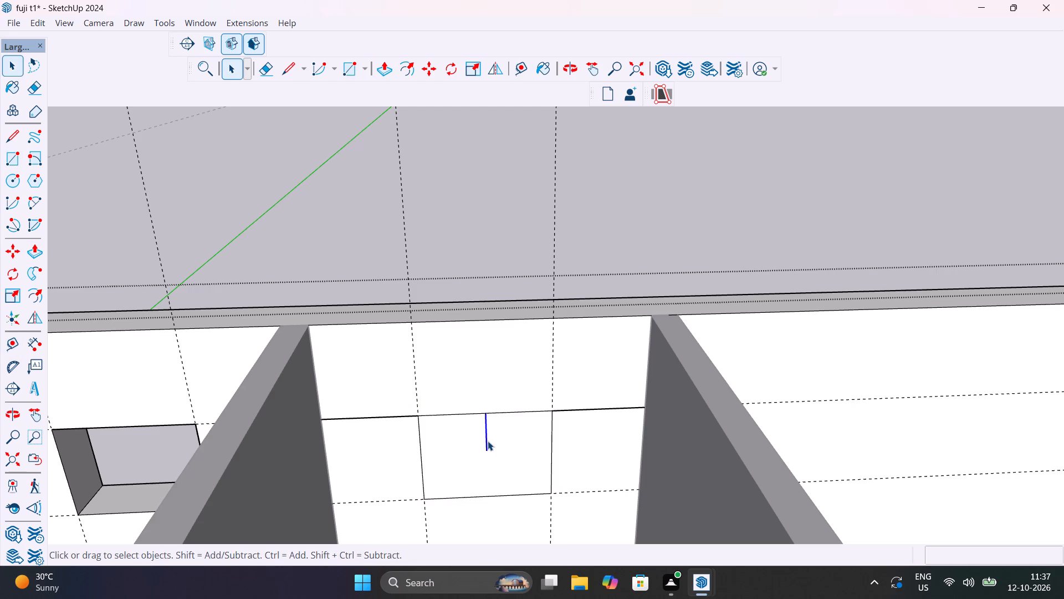
{"action": "key", "text": "Delete"}
{"action": "left_click", "coordinate": [586, 411]}
{"action": "key", "text": "Delete"}
{"action": "left_click", "coordinate": [407, 416]}
{"action": "key", "text": "Delete"}
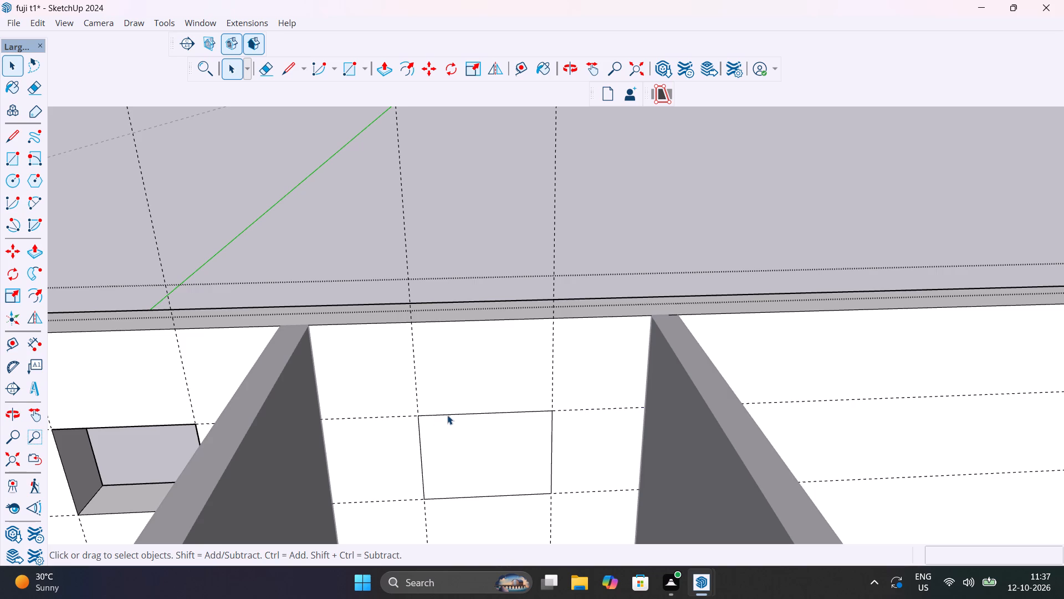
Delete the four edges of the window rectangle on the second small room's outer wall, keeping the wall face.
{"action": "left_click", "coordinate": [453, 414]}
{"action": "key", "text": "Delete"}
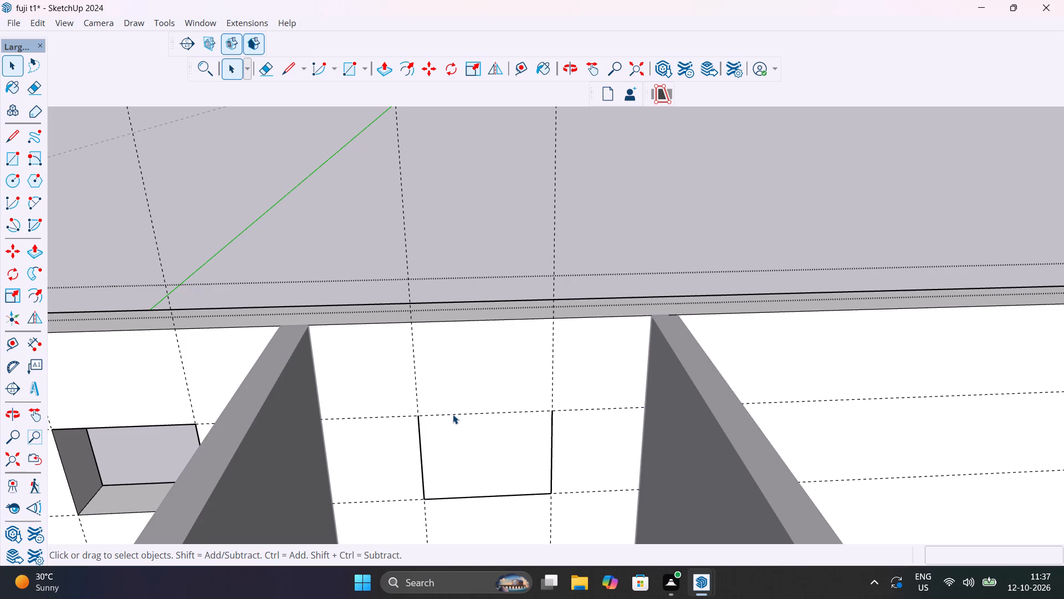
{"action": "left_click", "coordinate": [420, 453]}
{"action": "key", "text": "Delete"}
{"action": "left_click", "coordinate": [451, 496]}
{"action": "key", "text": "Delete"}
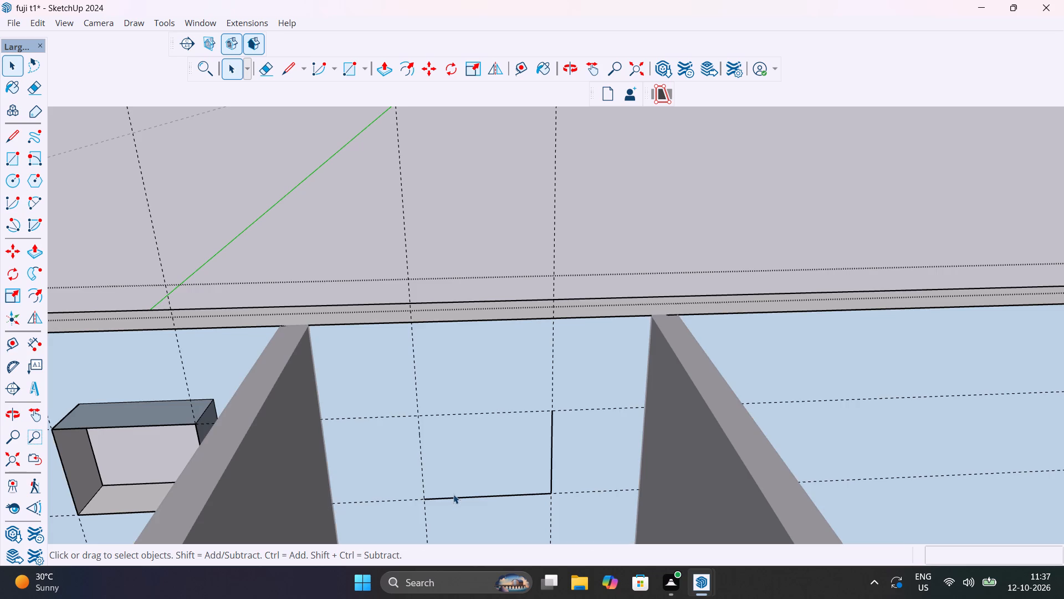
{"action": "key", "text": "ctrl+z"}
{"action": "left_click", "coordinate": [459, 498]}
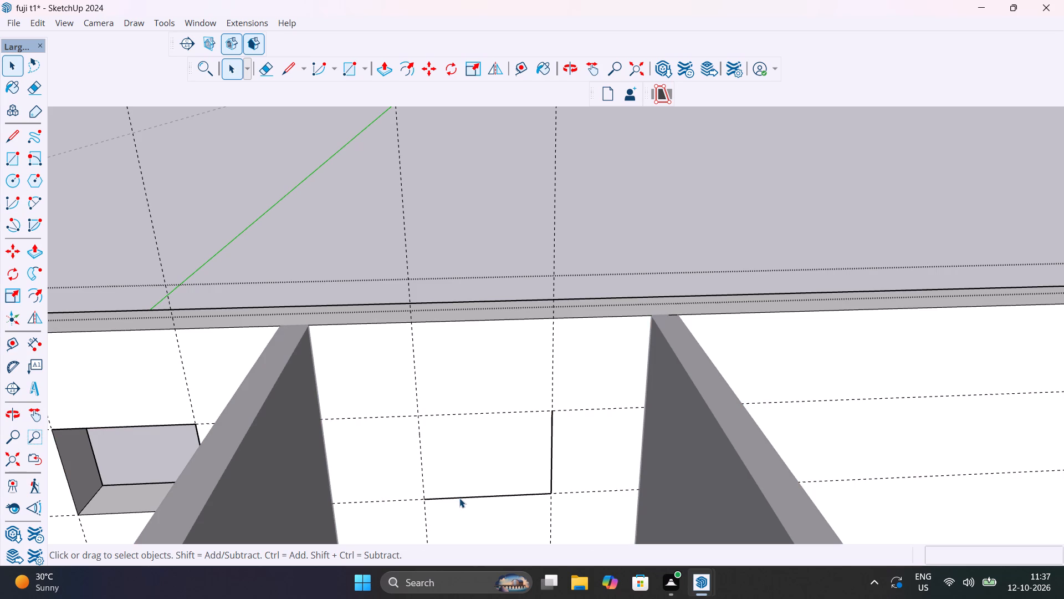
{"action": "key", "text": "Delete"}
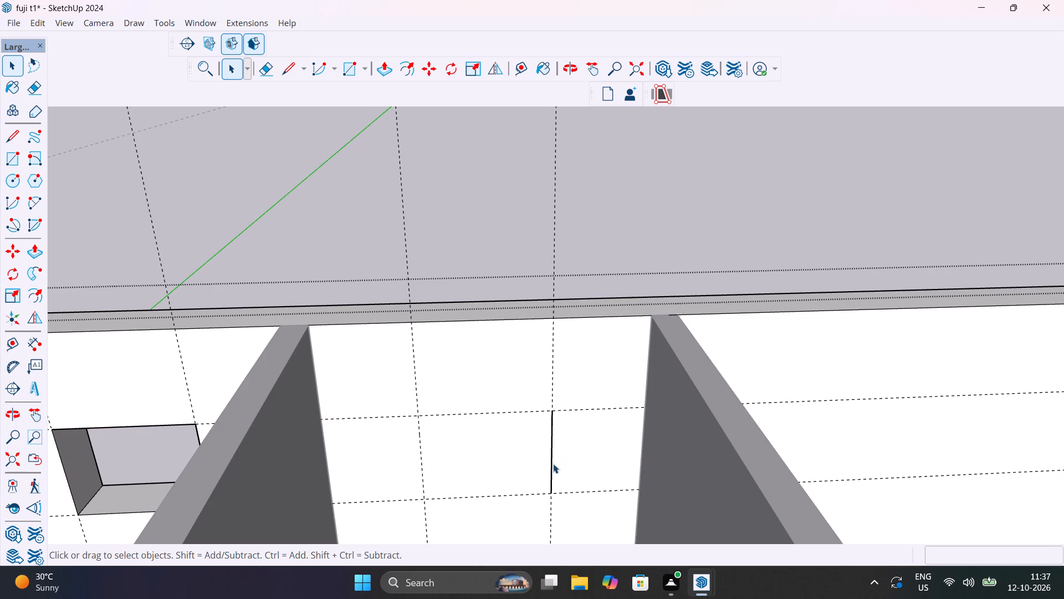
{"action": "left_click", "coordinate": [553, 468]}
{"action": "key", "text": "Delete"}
Draw a 2' by 1'6" window rectangle between the guide intersections on the second small room's outer wall.
{"action": "key", "text": "r"}
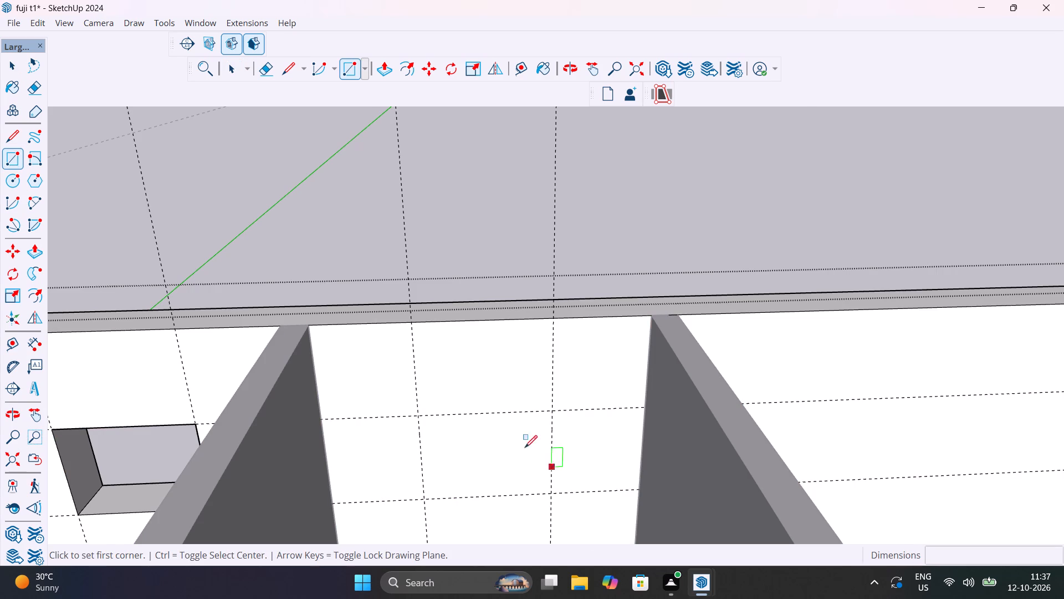
{"action": "left_click", "coordinate": [417, 419]}
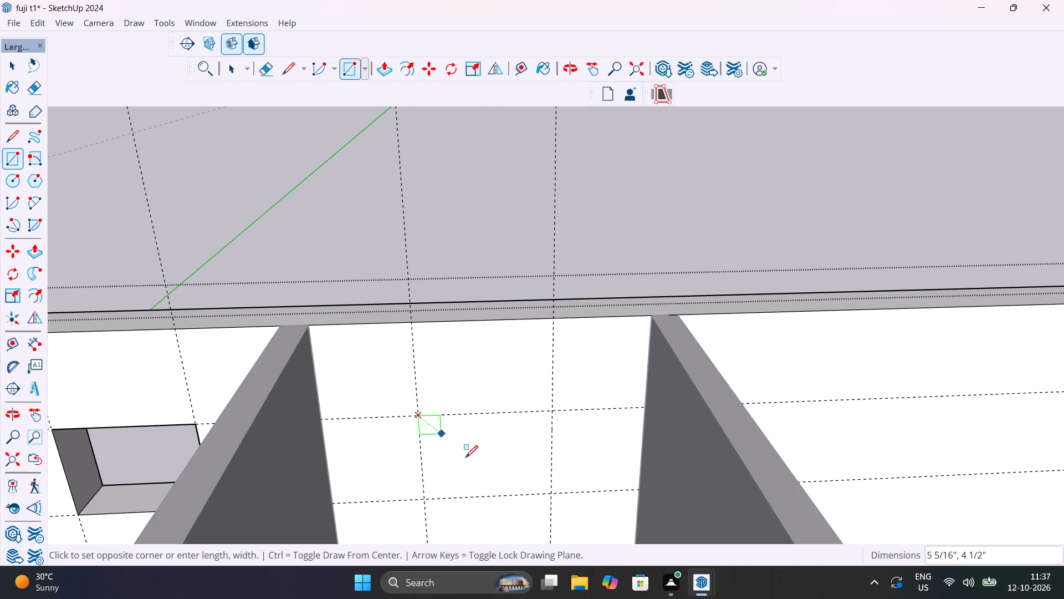
{"action": "left_click", "coordinate": [550, 490]}
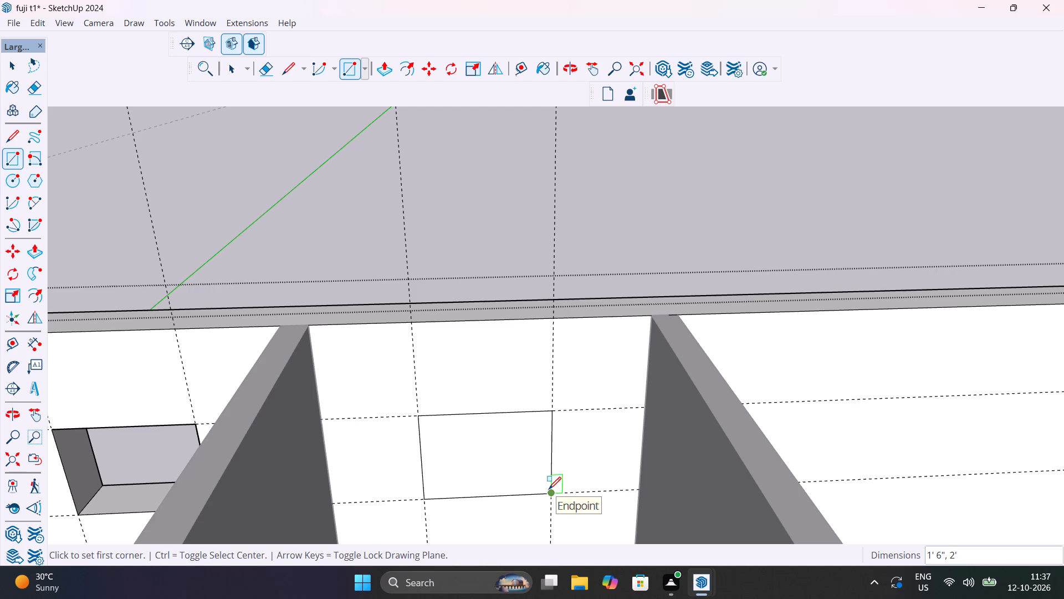
Push the window rectangle 9" through the second small room's outer wall, and close the wall group.
{"action": "key", "text": "p"}
{"action": "left_click", "coordinate": [508, 479]}
{"action": "left_click", "coordinate": [487, 445]}
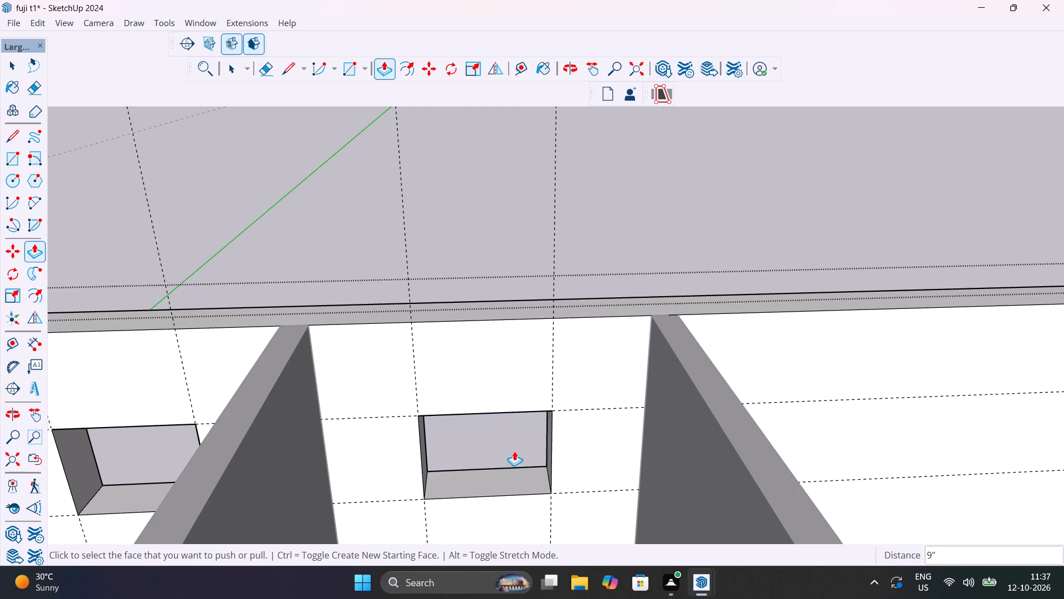
{"action": "scroll", "coordinate": [514, 451], "scroll_direction": "down", "scroll_amount": 10}
{"action": "key", "text": "space"}
{"action": "left_click", "coordinate": [651, 306]}
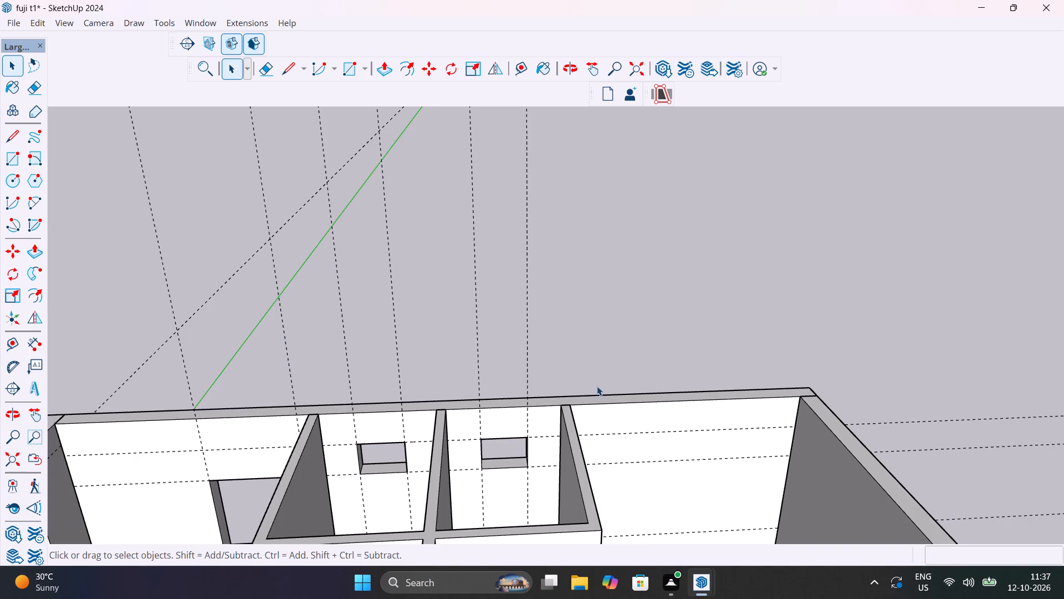
Open the outer wall's group and place a vertical guide 2' from the partition in the corner room beside the second small room.
{"action": "scroll", "coordinate": [583, 389], "scroll_direction": "down", "scroll_amount": 5}
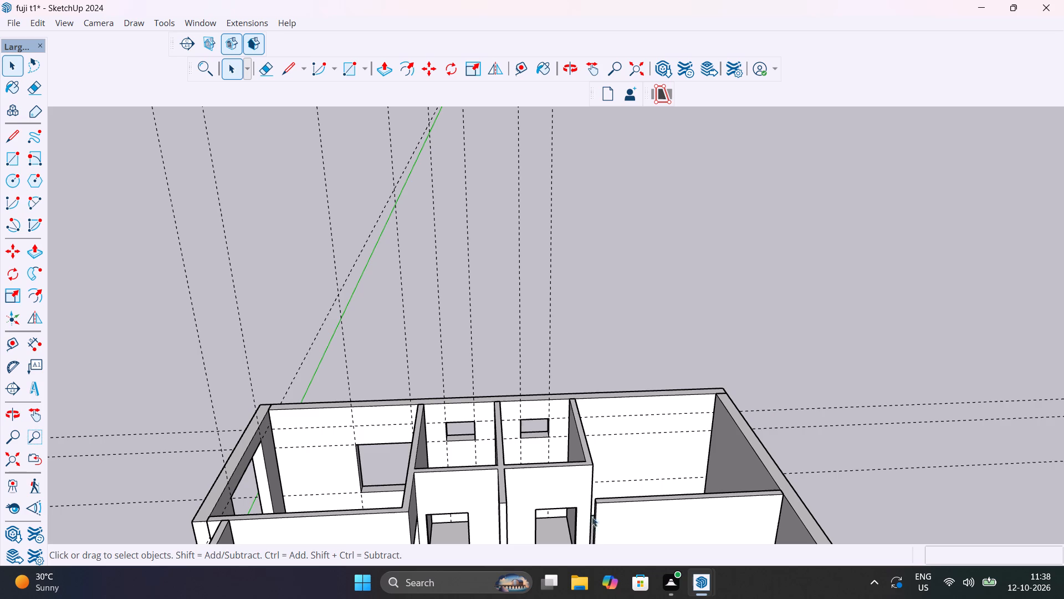
{"action": "scroll", "coordinate": [644, 463], "scroll_direction": "up", "scroll_amount": 4}
{"action": "middle_click_drag", "start_coordinate": [611, 512], "coordinate": [500, 556]}
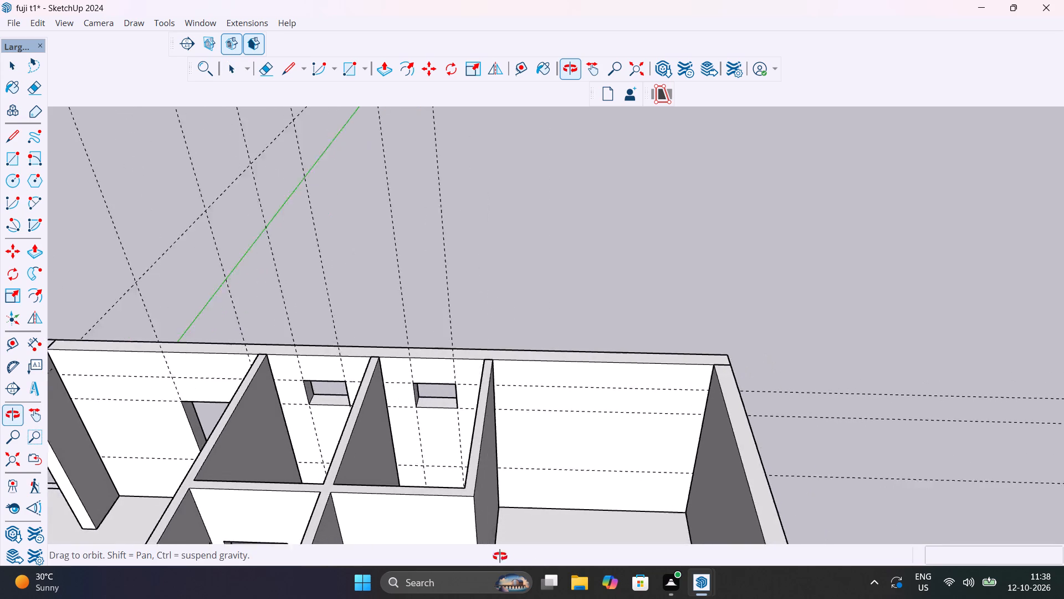
{"action": "middle_click_drag", "start_coordinate": [500, 556], "coordinate": [468, 527]}
{"action": "scroll", "coordinate": [478, 474], "scroll_direction": "down", "scroll_amount": 2}
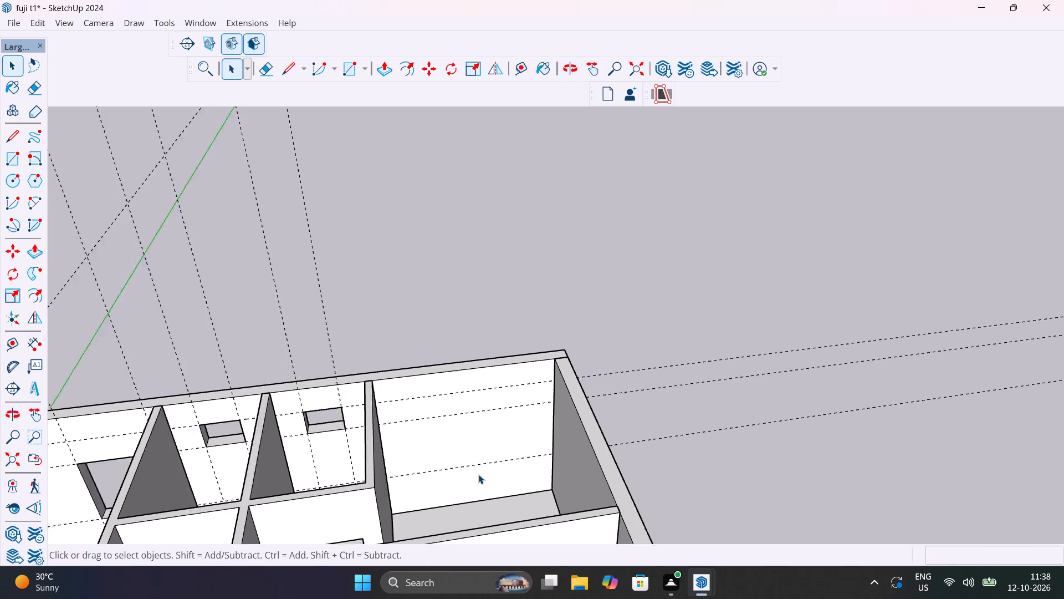
{"action": "scroll", "coordinate": [478, 474], "scroll_direction": "down", "scroll_amount": 4}
{"action": "scroll", "coordinate": [441, 446], "scroll_direction": "up", "scroll_amount": 6}
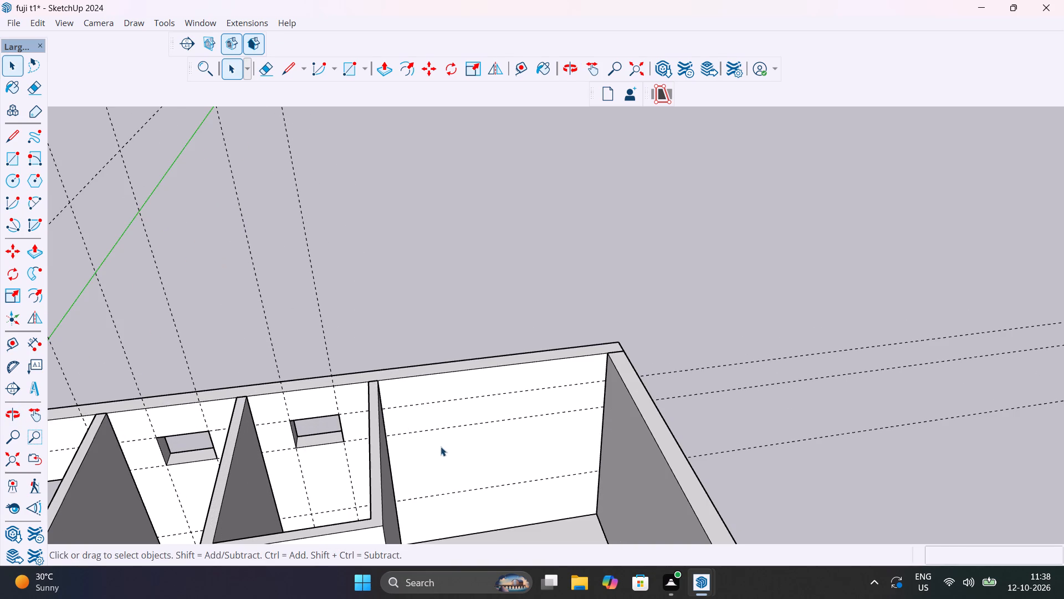
{"action": "scroll", "coordinate": [468, 470], "scroll_direction": "up", "scroll_amount": 1}
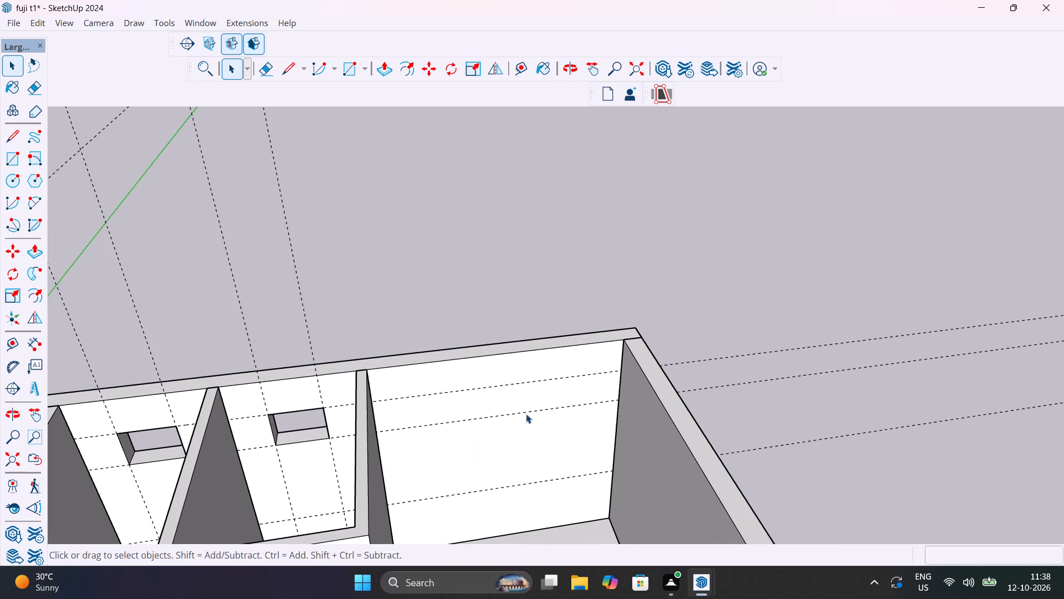
{"action": "middle_click_drag", "start_coordinate": [531, 450], "coordinate": [547, 407], "text": "shift"}
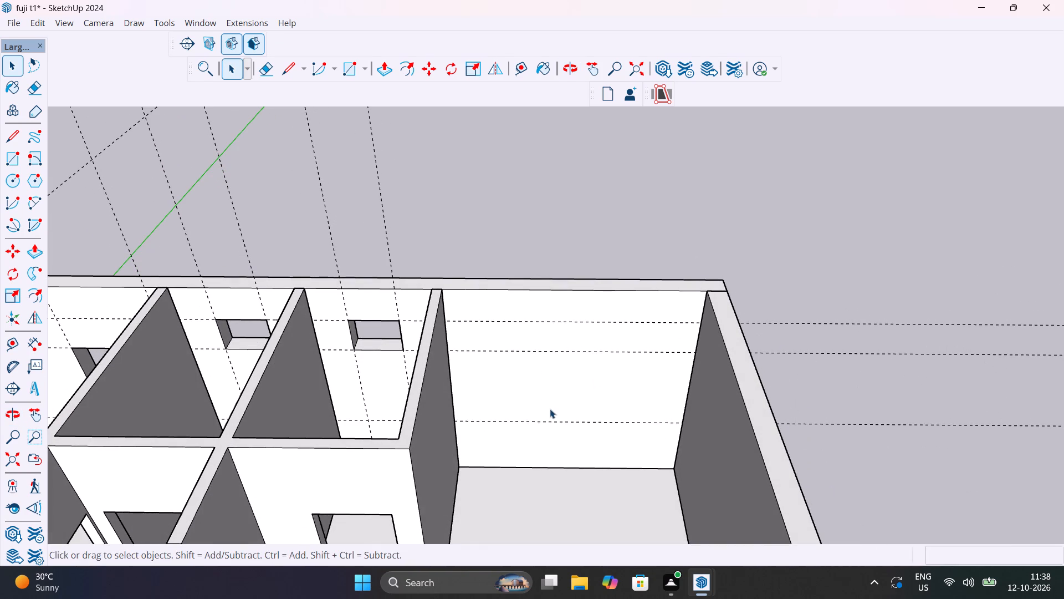
{"action": "key", "text": "t"}
{"action": "key", "text": "space"}
{"action": "double_click", "coordinate": [477, 397]}
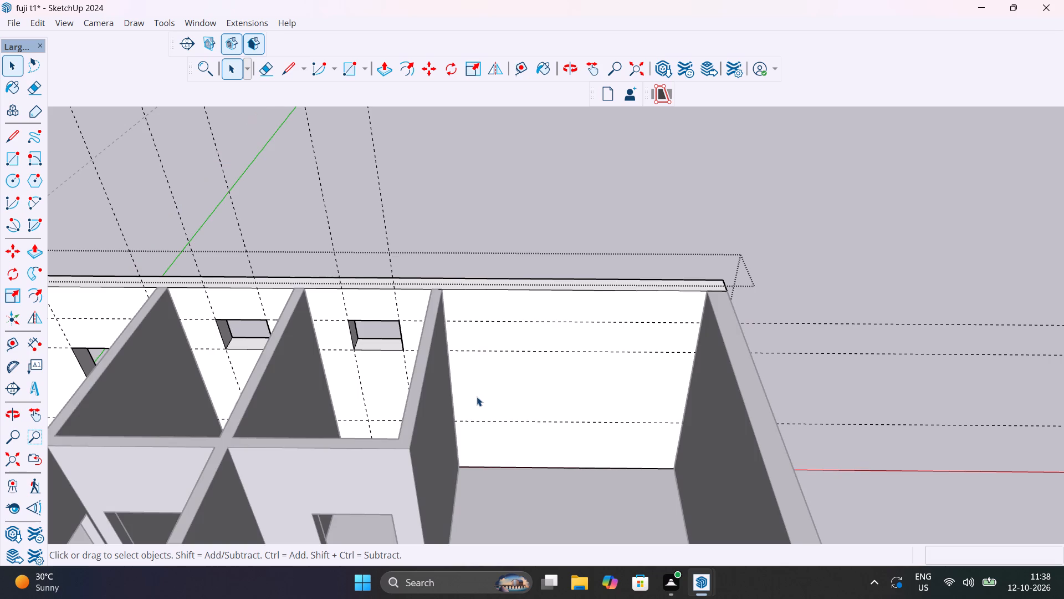
{"action": "key", "text": "t"}
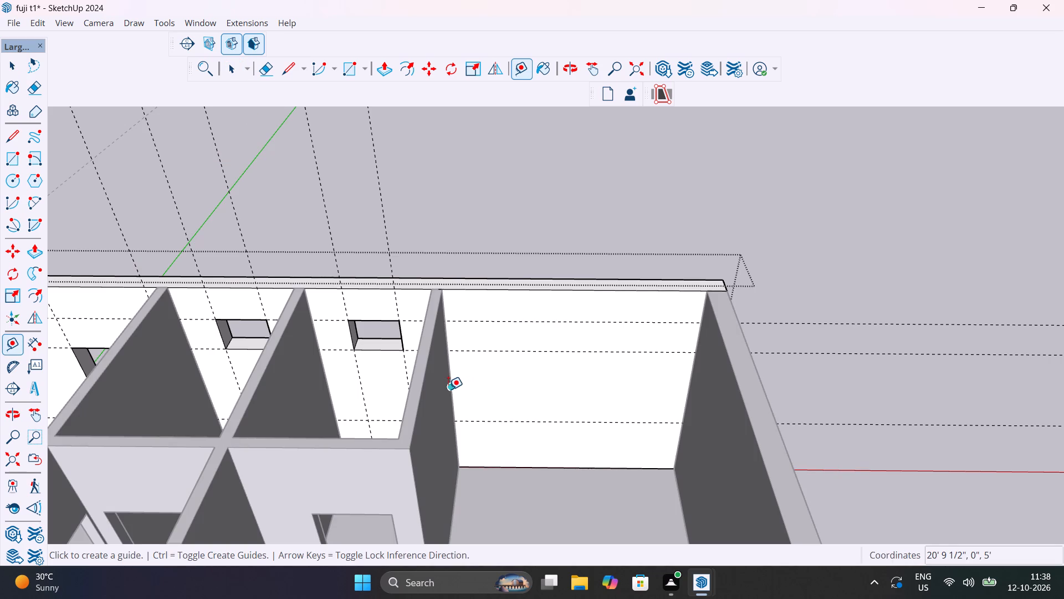
{"action": "left_click", "coordinate": [451, 389]}
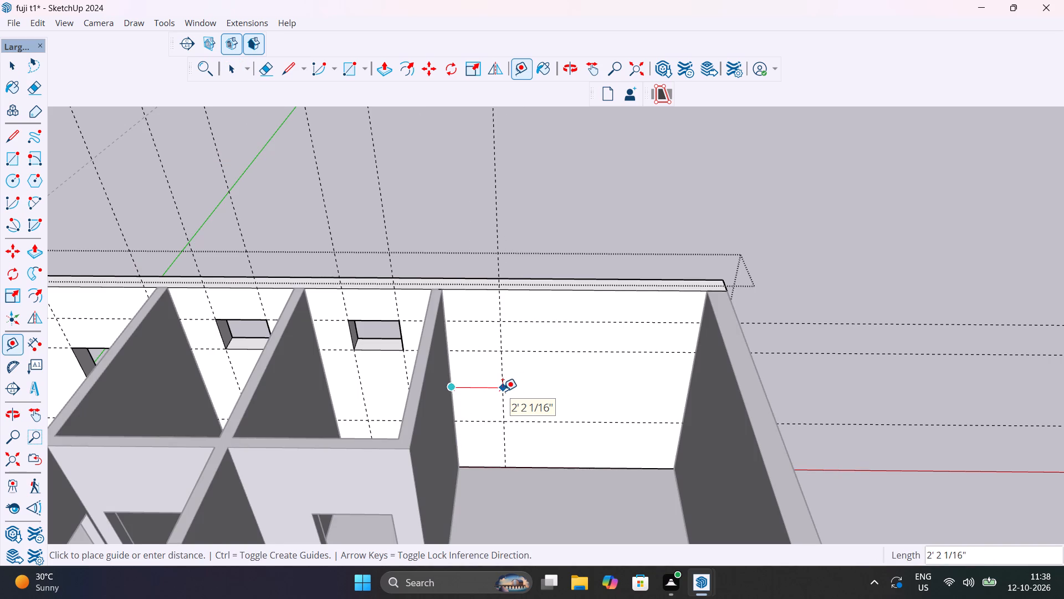
{"action": "type", "text": "2'"}
{"action": "key", "text": "Return"}
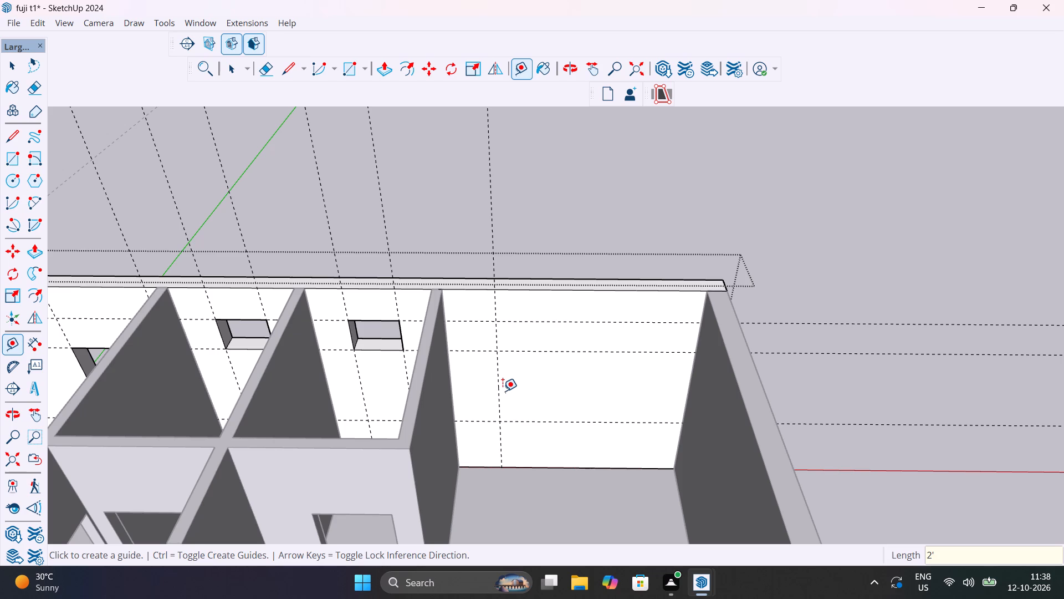
Place a second vertical guide on the corner room's outer wall, 4' beyond the first one.
{"action": "left_click", "coordinate": [500, 385]}
{"action": "key", "text": "Escape"}
{"action": "left_click", "coordinate": [498, 379]}
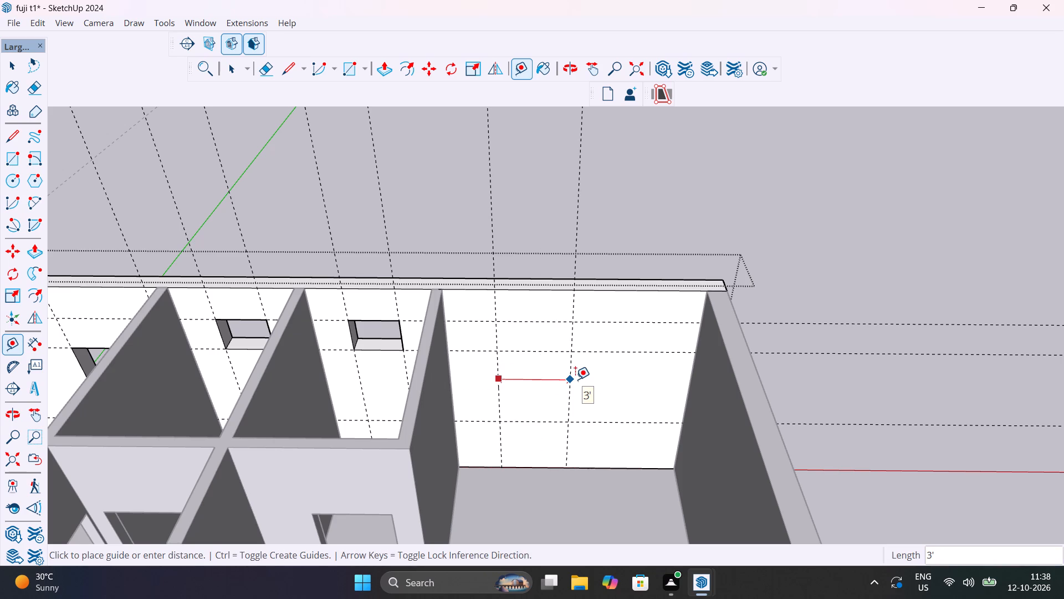
{"action": "type", "text": "4'"}
{"action": "key", "text": "Return"}
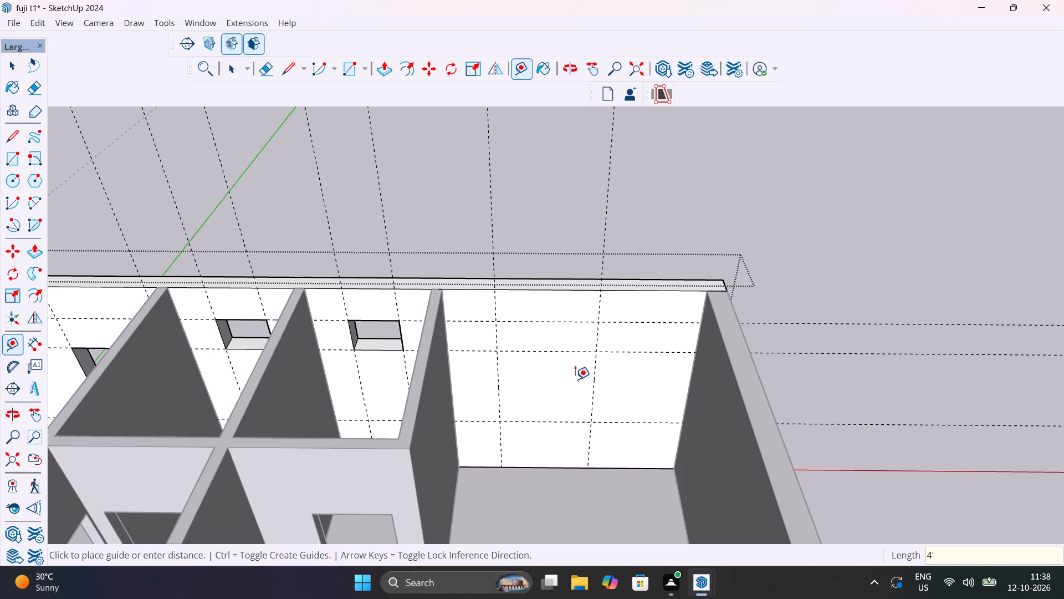
Draw a 4' by 4' window rectangle between the guide intersections on the corner room's outer wall.
{"action": "key", "text": "r"}
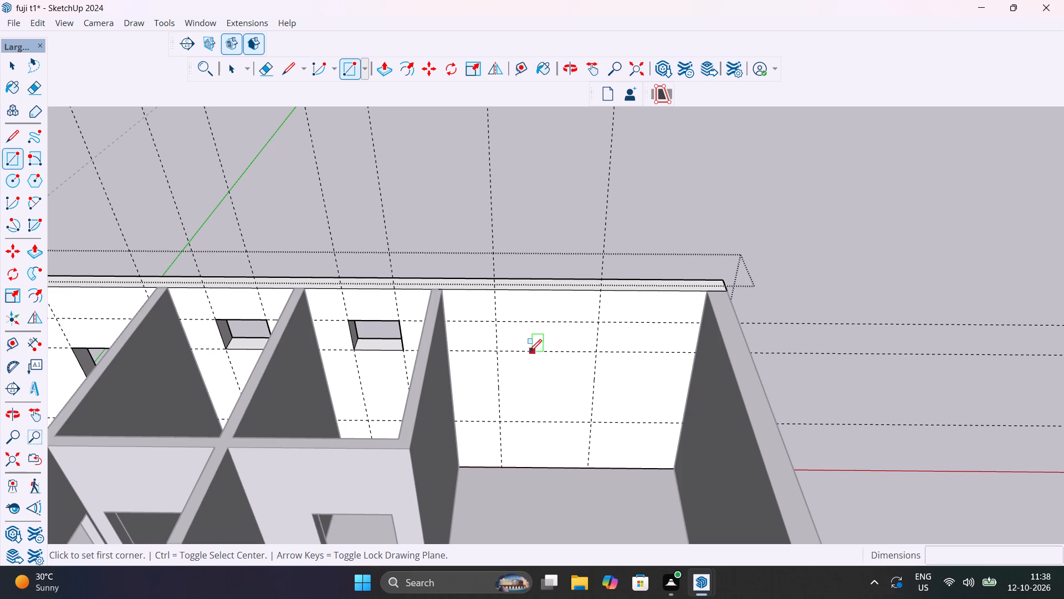
{"action": "left_click", "coordinate": [499, 353]}
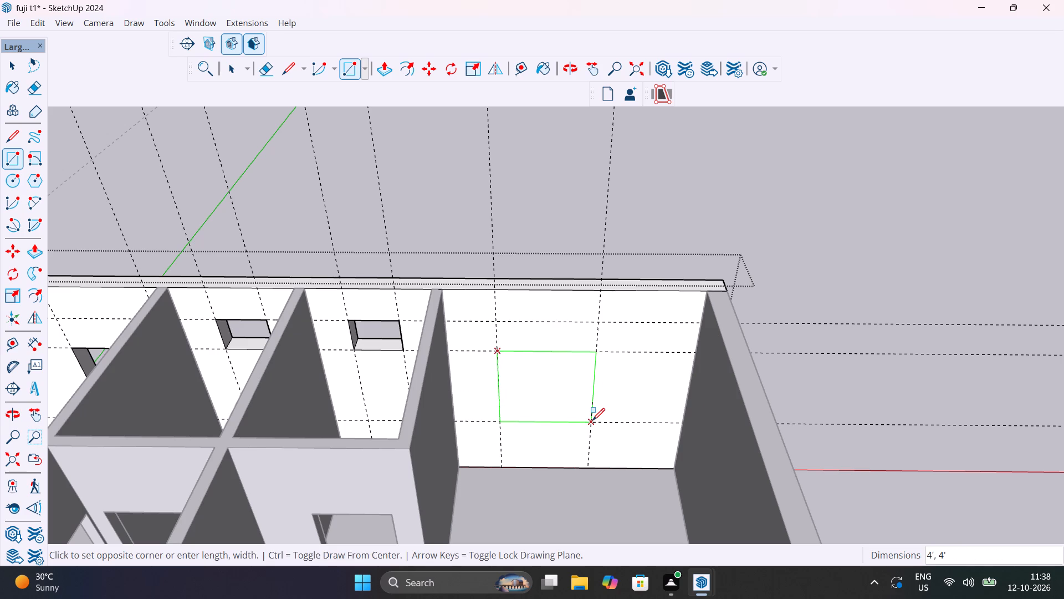
{"action": "scroll", "coordinate": [591, 421], "scroll_direction": "up", "scroll_amount": 7}
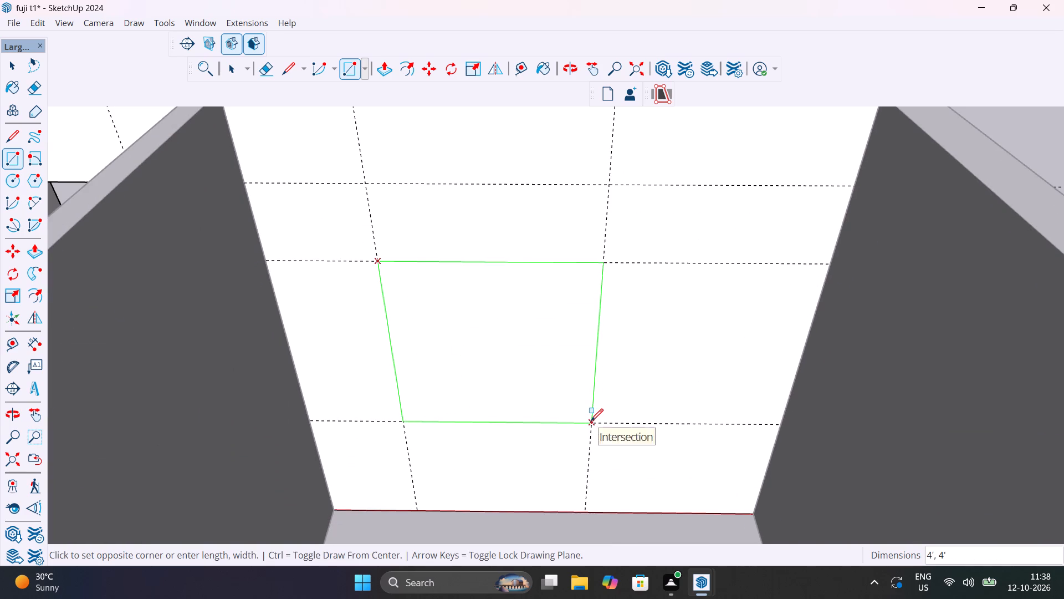
{"action": "left_click", "coordinate": [591, 427]}
Push the window rectangle 9" through the corner room's outer wall, and close the wall group.
{"action": "key", "text": "p"}
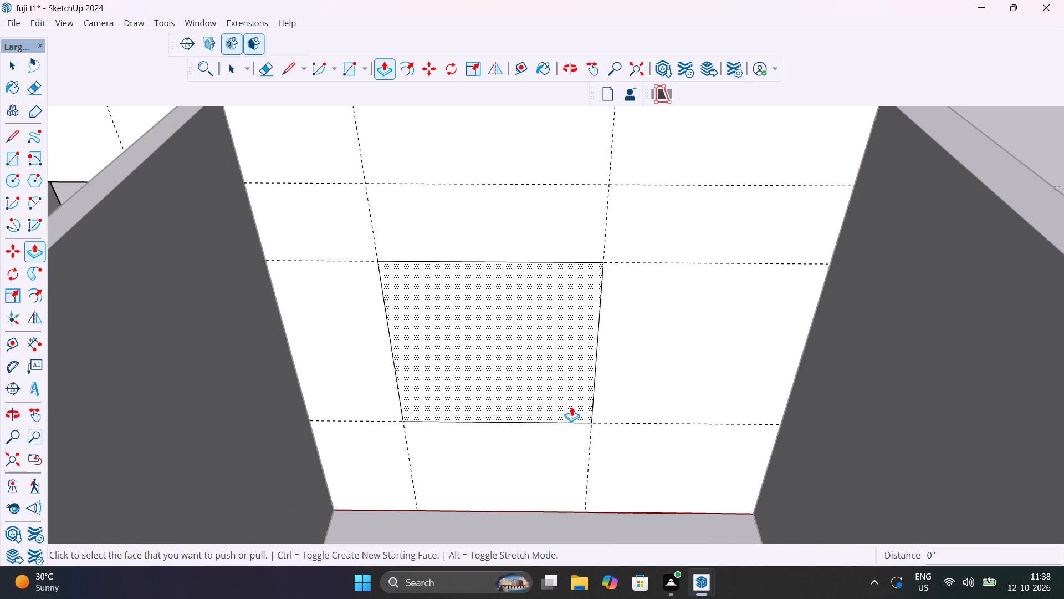
{"action": "left_click", "coordinate": [566, 402]}
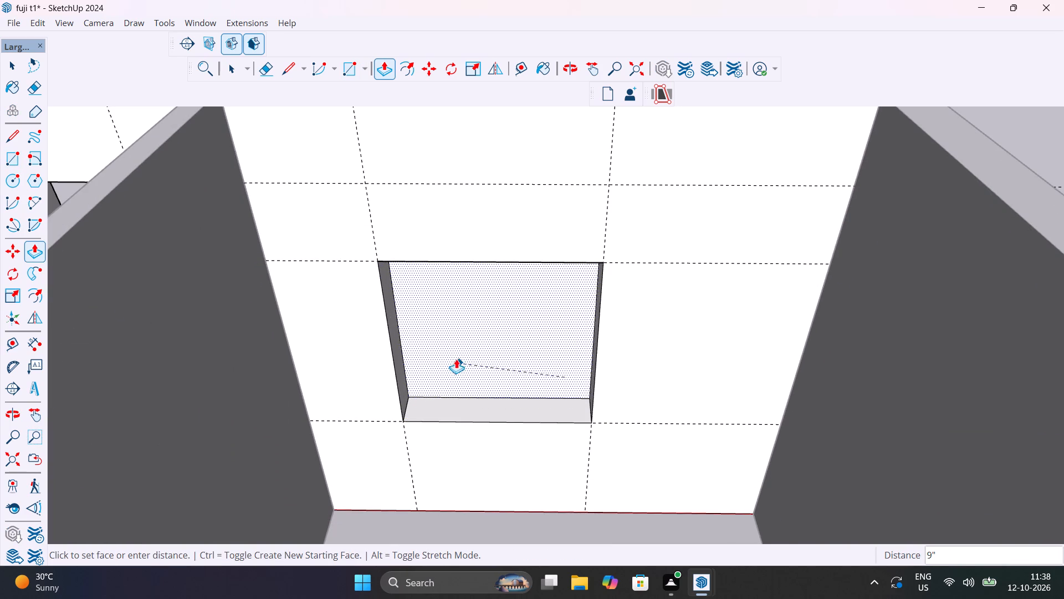
{"action": "middle_click_drag", "start_coordinate": [465, 331], "coordinate": [544, 287]}
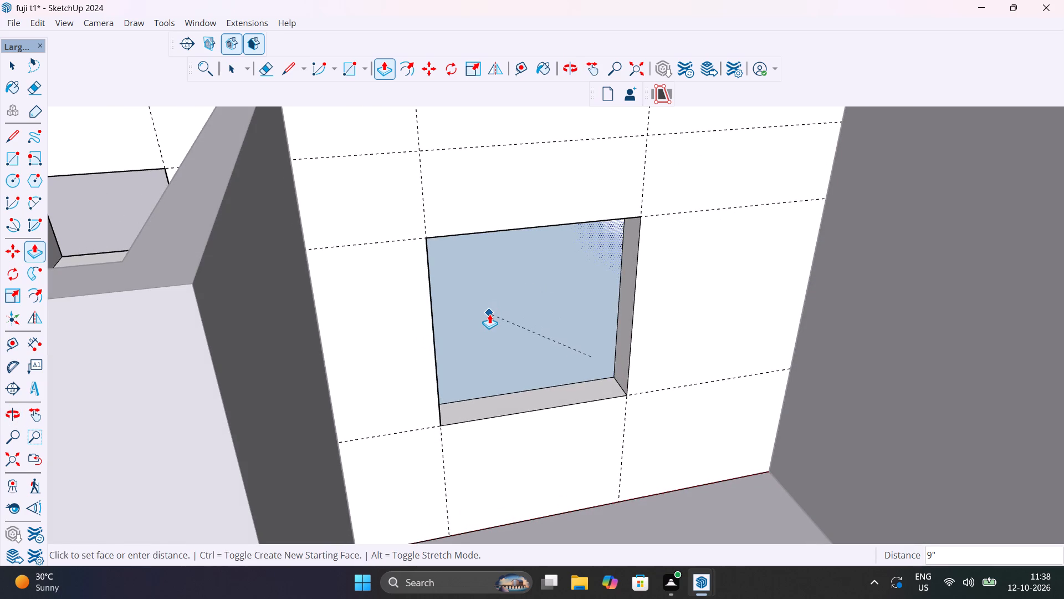
{"action": "left_click", "coordinate": [489, 314]}
{"action": "scroll", "coordinate": [538, 333], "scroll_direction": "down", "scroll_amount": 14}
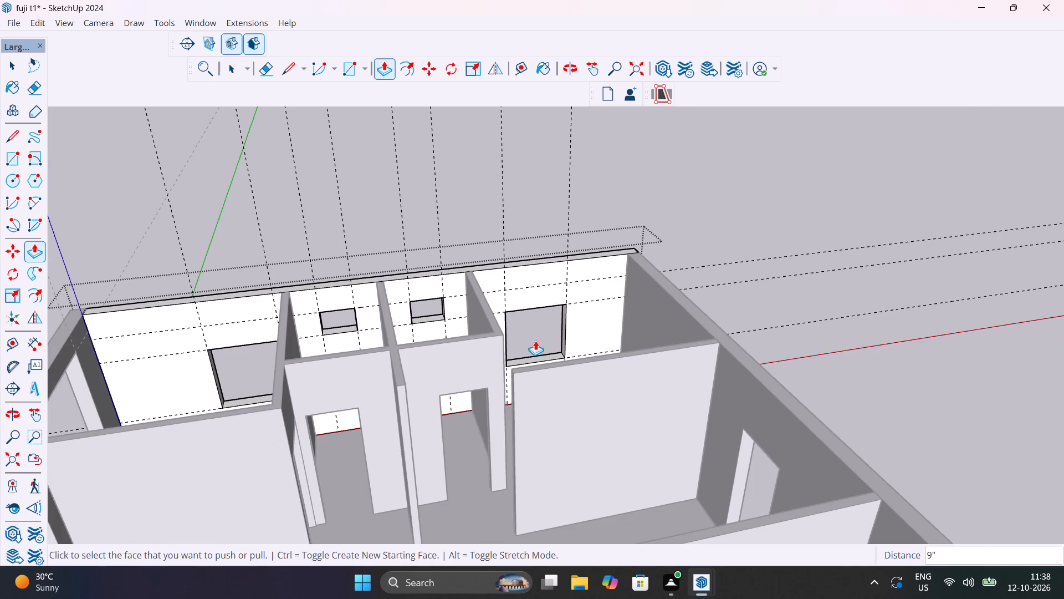
{"action": "key", "text": "space"}
{"action": "left_click", "coordinate": [877, 375]}
Examine the window openings along the finished outer wall and the rest of the apartment from several sides.
{"action": "scroll", "coordinate": [582, 338], "scroll_direction": "up", "scroll_amount": 4}
{"action": "middle_click_drag", "start_coordinate": [589, 378], "coordinate": [558, 444]}
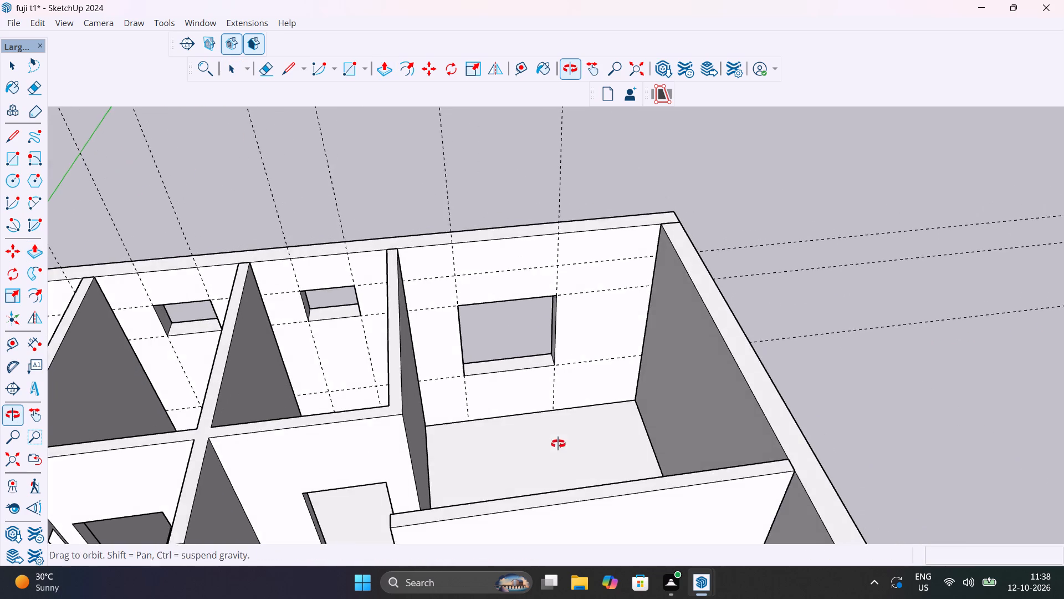
{"action": "middle_click_drag", "start_coordinate": [558, 444], "coordinate": [557, 445]}
{"action": "scroll", "coordinate": [518, 375], "scroll_direction": "down", "scroll_amount": 6}
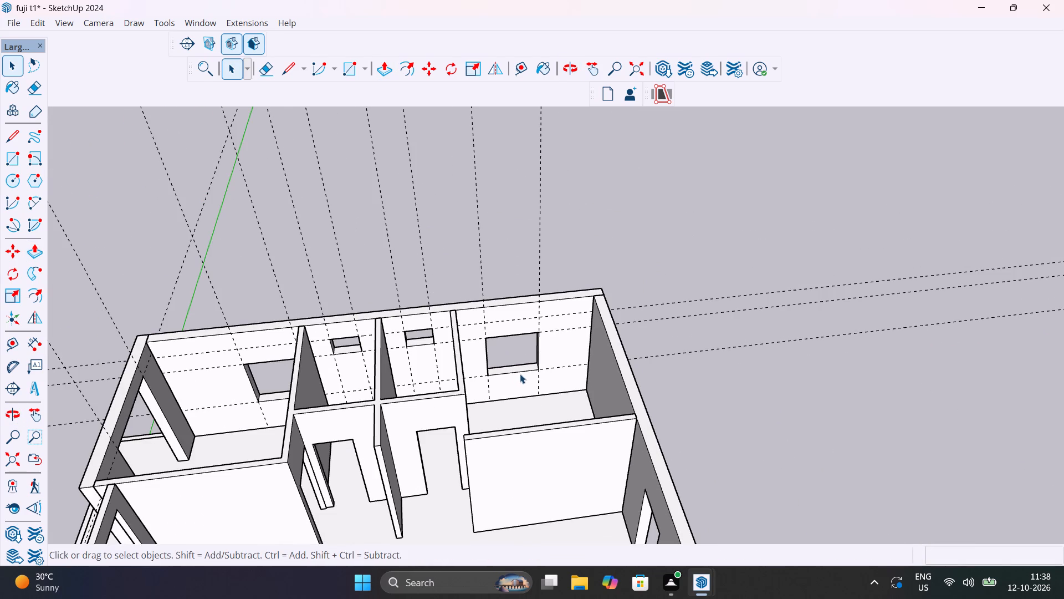
{"action": "scroll", "coordinate": [524, 372], "scroll_direction": "down", "scroll_amount": 6}
{"action": "middle_click_drag", "start_coordinate": [480, 430], "coordinate": [620, 418]}
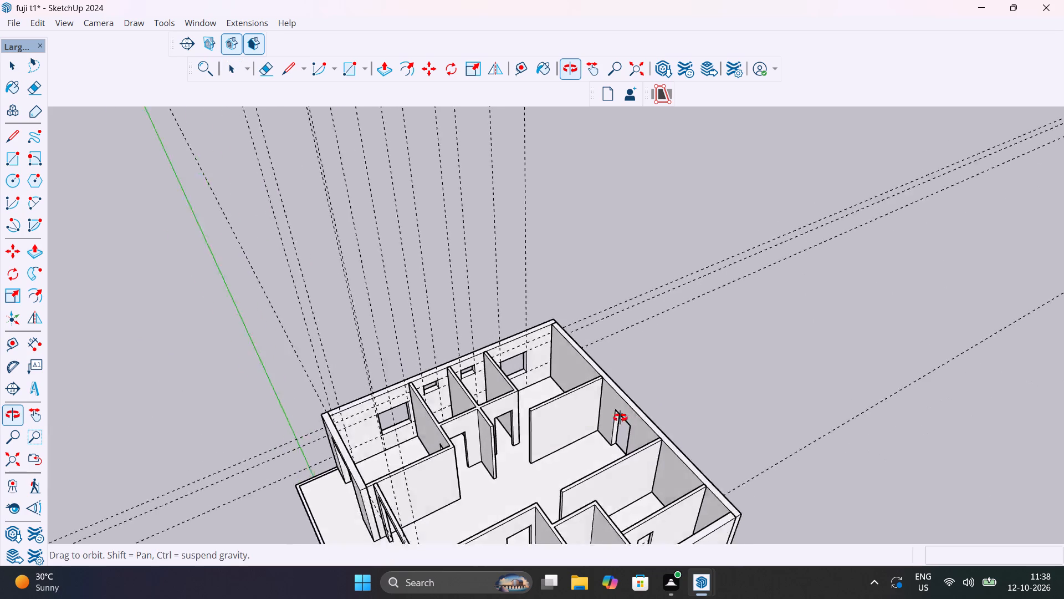
{"action": "middle_click_drag", "start_coordinate": [620, 418], "coordinate": [277, 446]}
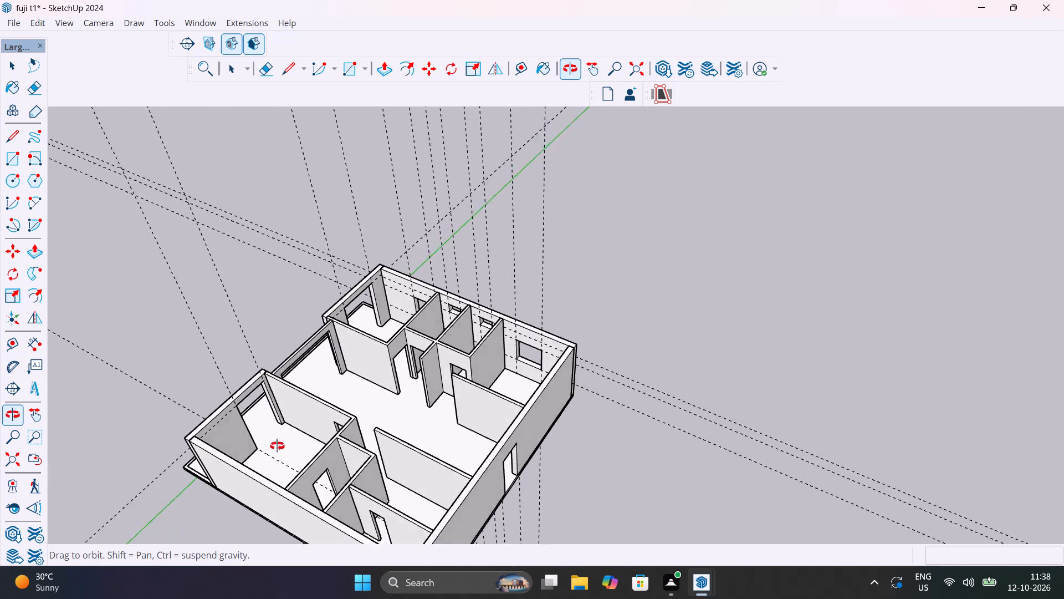
{"action": "middle_click_drag", "start_coordinate": [277, 446], "coordinate": [344, 443]}
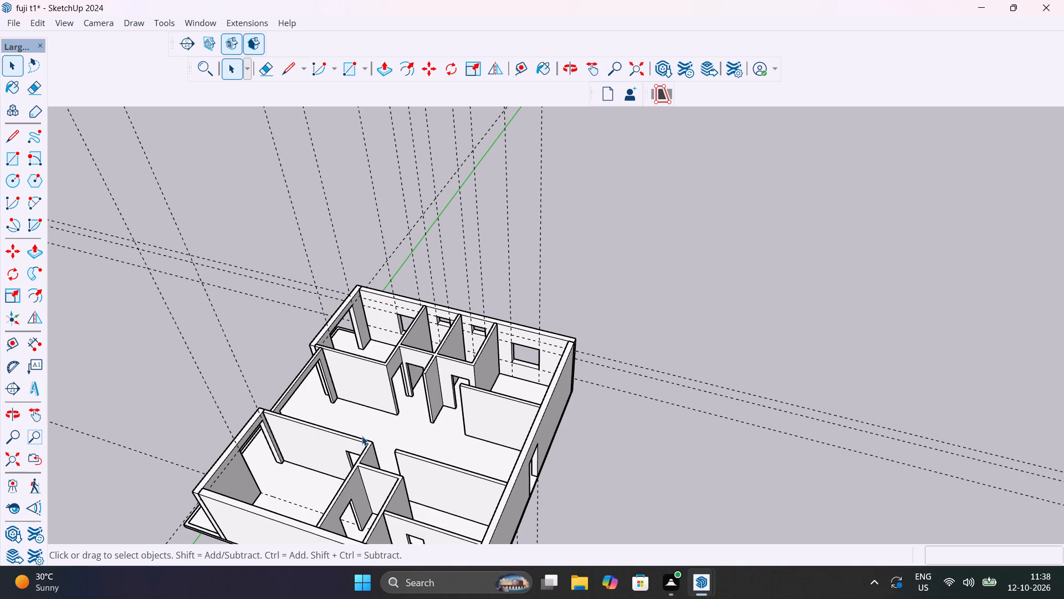
Open the opposite outer wall's group and place a vertical guide 6" from the partition in the large balcony-side room.
{"action": "scroll", "coordinate": [320, 492], "scroll_direction": "down", "scroll_amount": 3}
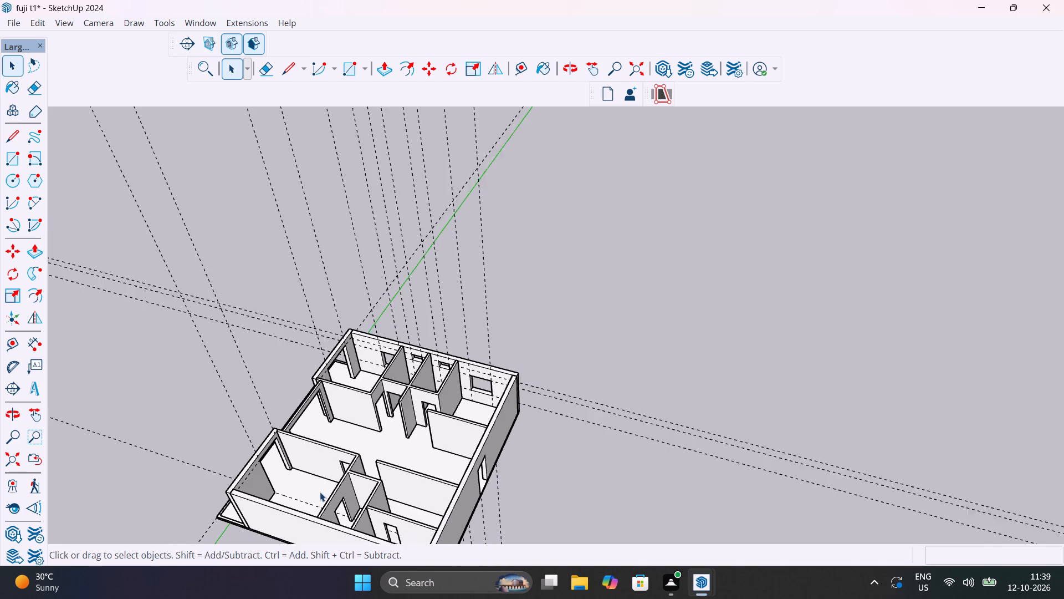
{"action": "scroll", "coordinate": [320, 492], "scroll_direction": "down", "scroll_amount": 1}
{"action": "middle_click_drag", "start_coordinate": [317, 511], "coordinate": [468, 380]}
{"action": "scroll", "coordinate": [469, 380], "scroll_direction": "up", "scroll_amount": 10}
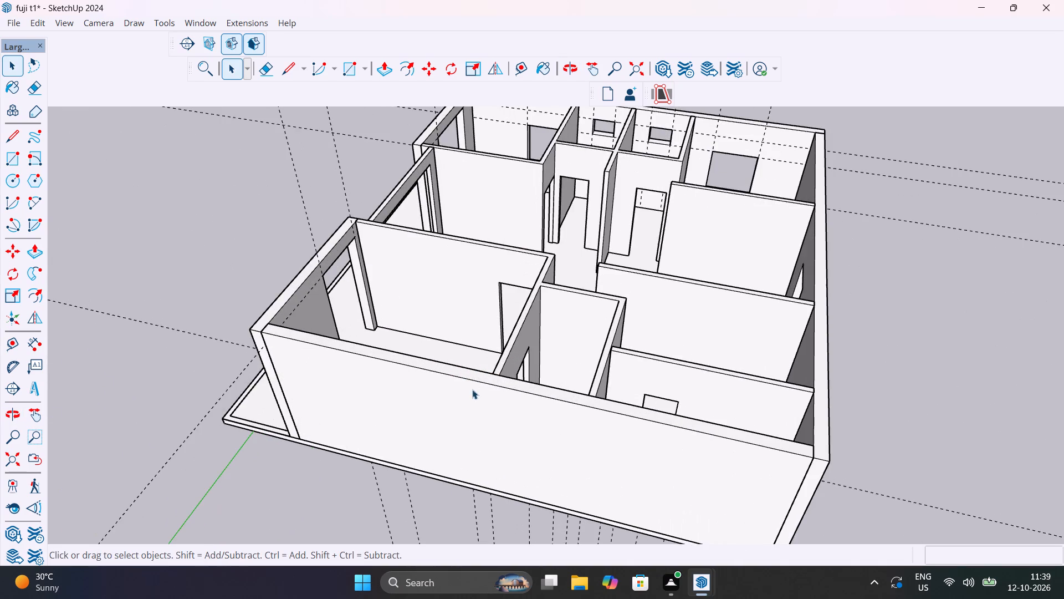
{"action": "middle_click_drag", "start_coordinate": [465, 412], "coordinate": [884, 445]}
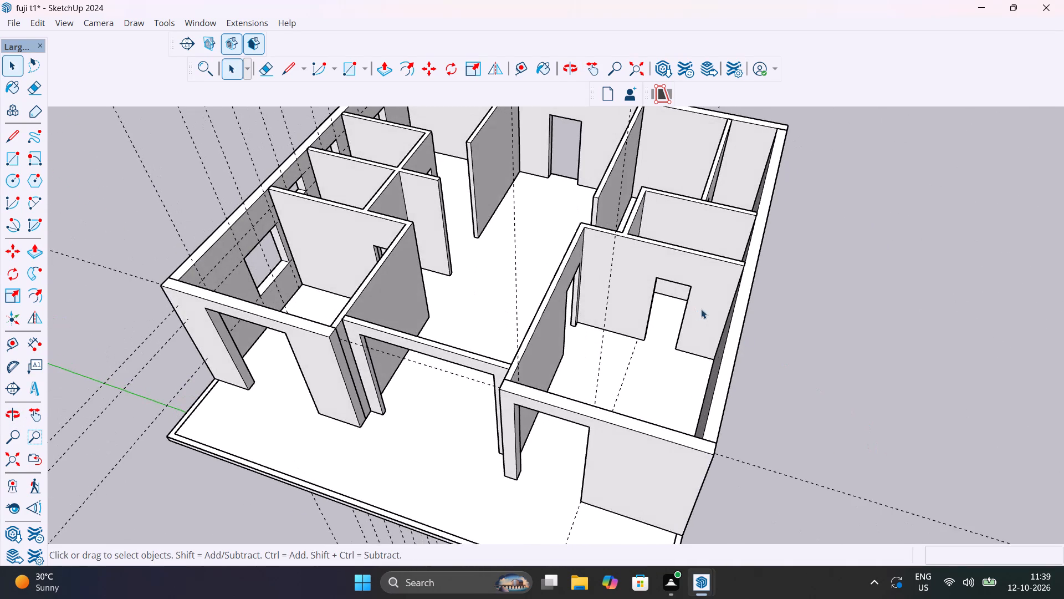
{"action": "scroll", "coordinate": [707, 309], "scroll_direction": "up", "scroll_amount": 6}
{"action": "middle_click_drag", "start_coordinate": [689, 374], "coordinate": [899, 392]}
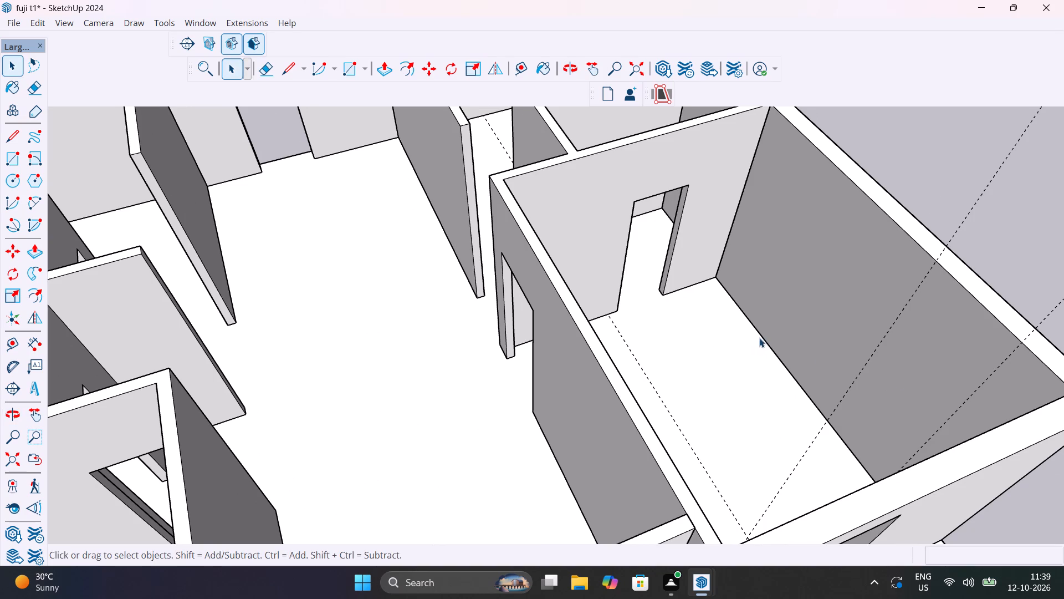
{"action": "middle_click_drag", "start_coordinate": [759, 338], "coordinate": [845, 413], "text": "shift"}
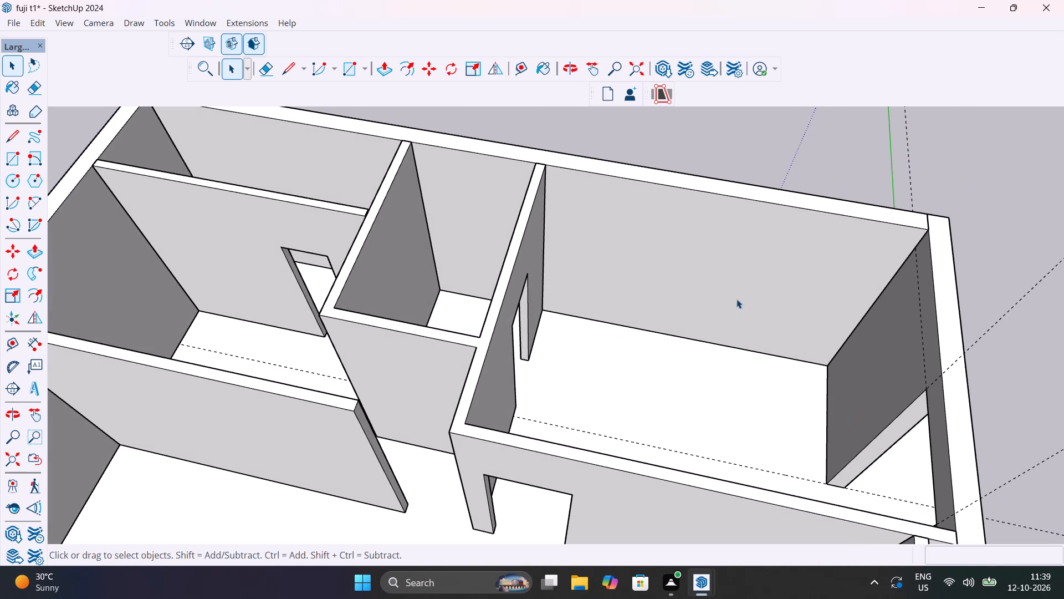
{"action": "scroll", "coordinate": [575, 244], "scroll_direction": "up", "scroll_amount": 7}
{"action": "middle_click_drag", "start_coordinate": [585, 256], "coordinate": [556, 354], "text": "shift"}
{"action": "double_click", "coordinate": [547, 328]}
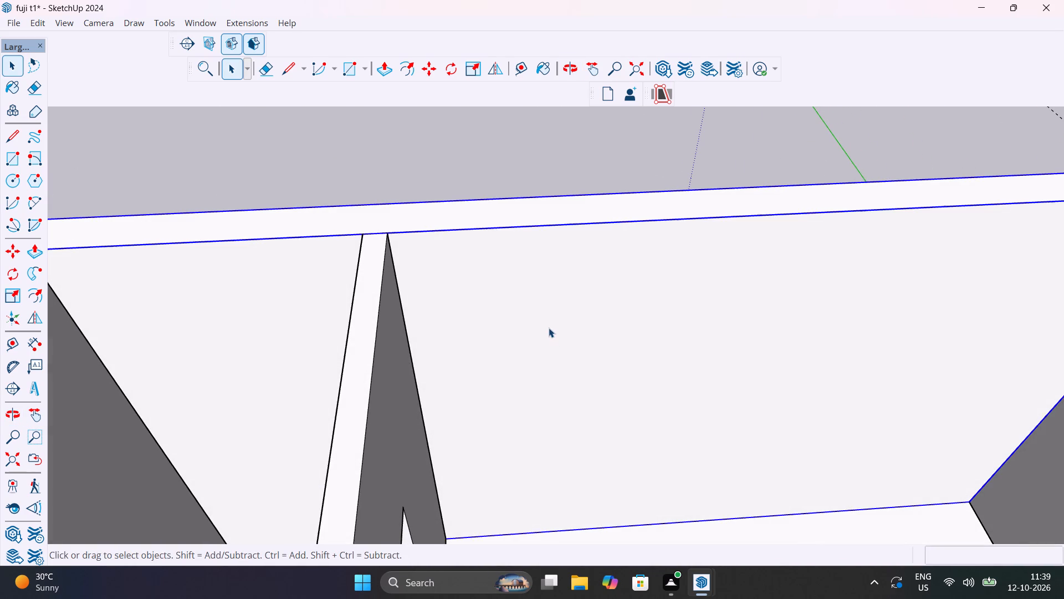
{"action": "double_click", "coordinate": [549, 328]}
{"action": "scroll", "coordinate": [550, 328], "scroll_direction": "down", "scroll_amount": 6}
{"action": "middle_click_drag", "start_coordinate": [554, 346], "coordinate": [520, 296]}
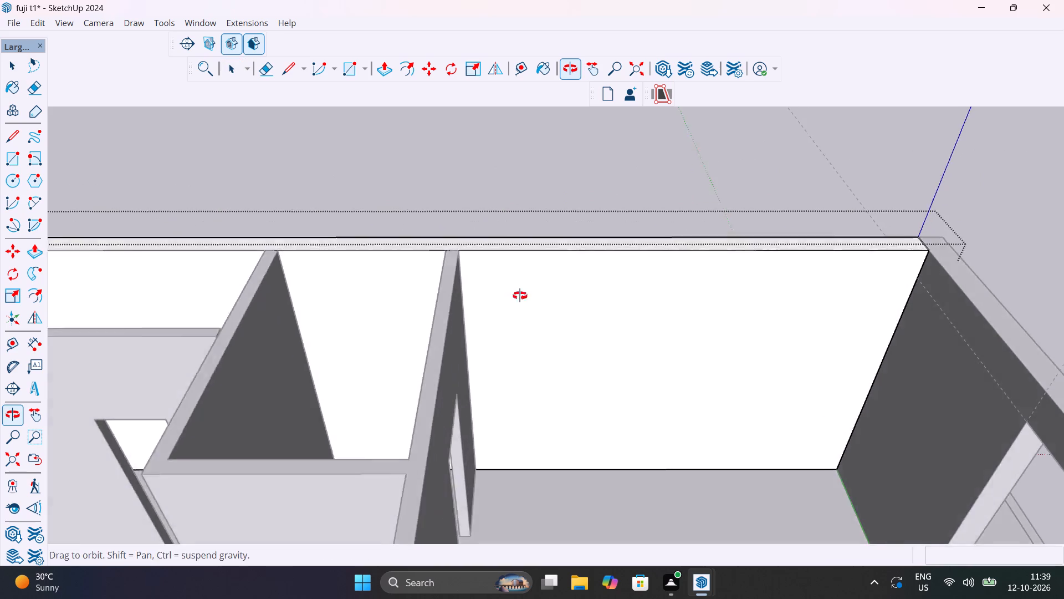
{"action": "middle_click_drag", "start_coordinate": [520, 296], "coordinate": [503, 278]}
{"action": "scroll", "coordinate": [503, 278], "scroll_direction": "up", "scroll_amount": 1}
{"action": "key", "text": "t"}
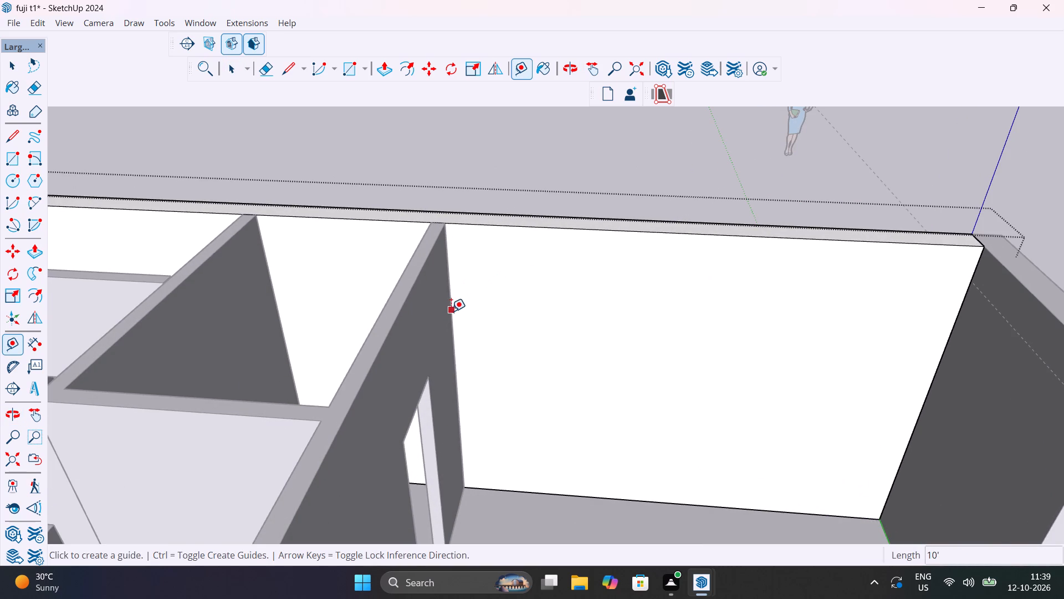
{"action": "left_click", "coordinate": [451, 311]}
{"action": "type", "text": "6\""}
{"action": "key", "text": "Return"}
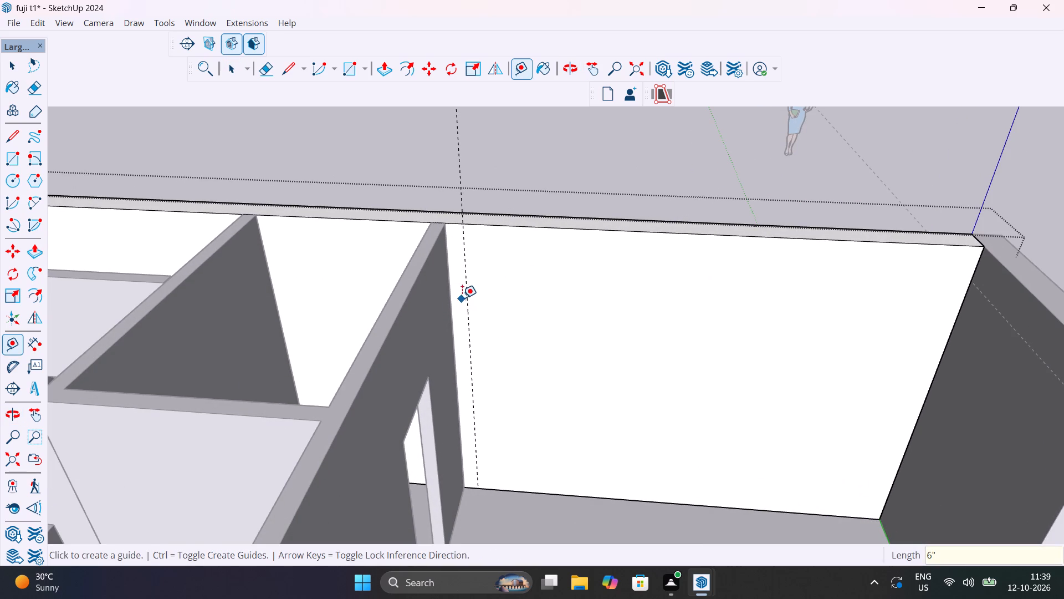
Place a second vertical guide 4' from the first, a horizontal guide 3' above the floor and another 4' above that.
{"action": "left_click", "coordinate": [465, 295]}
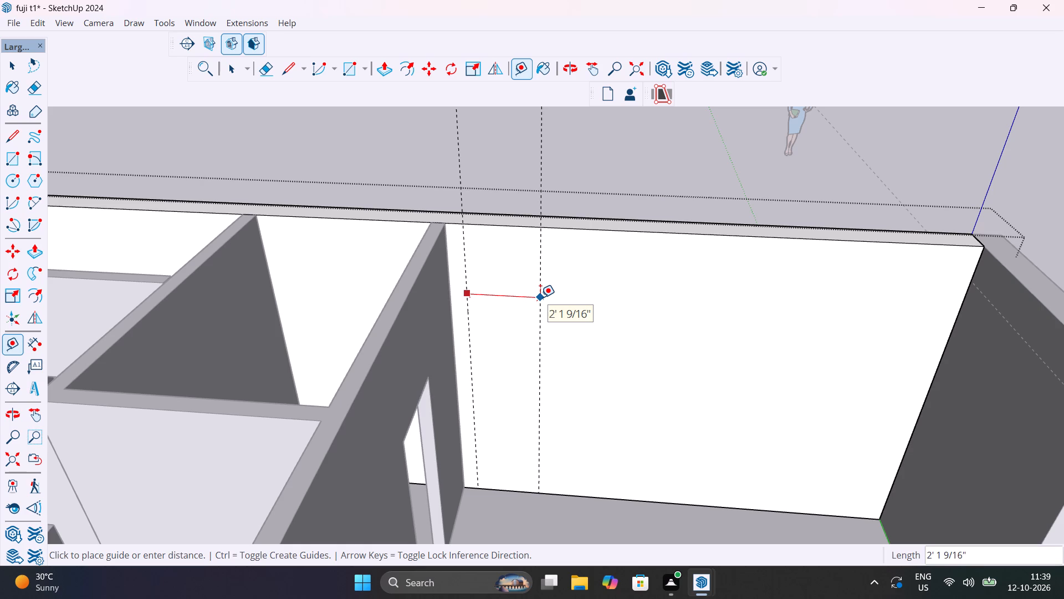
{"action": "type", "text": "4'"}
{"action": "key", "text": "Return"}
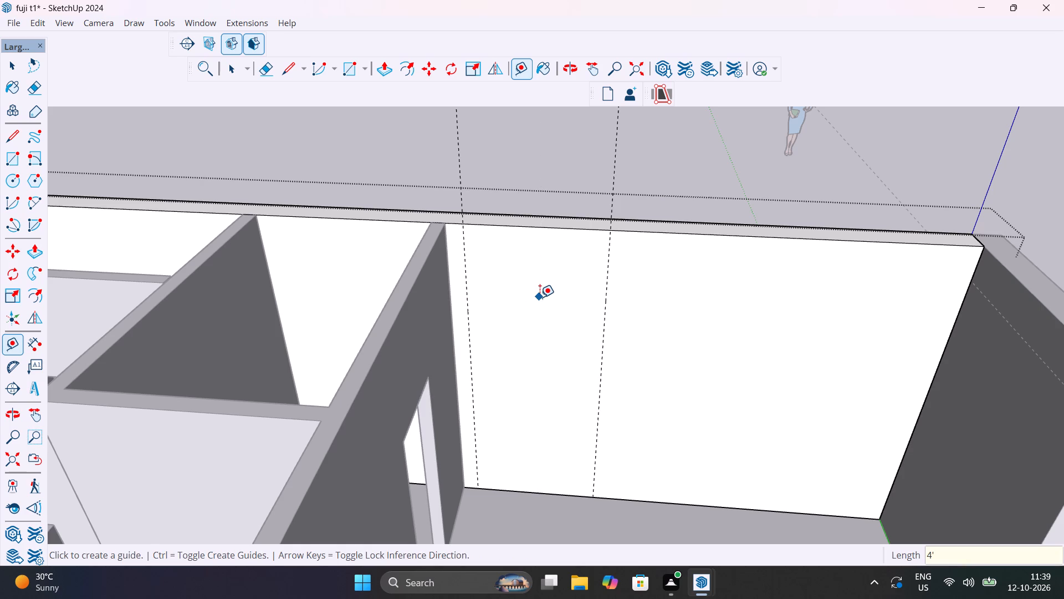
{"action": "left_click", "coordinate": [552, 490]}
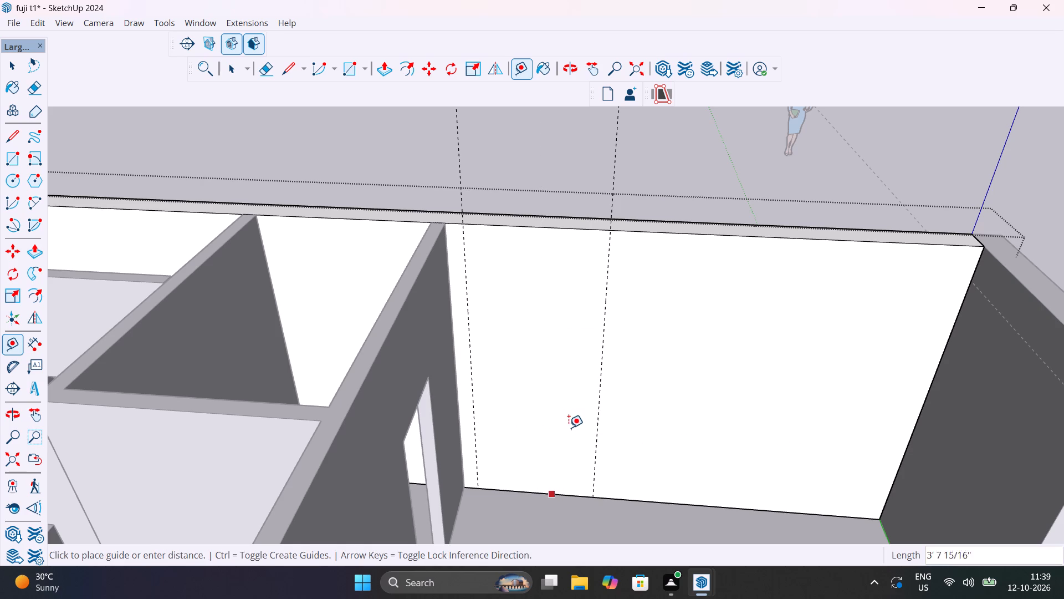
{"action": "type", "text": "3'"}
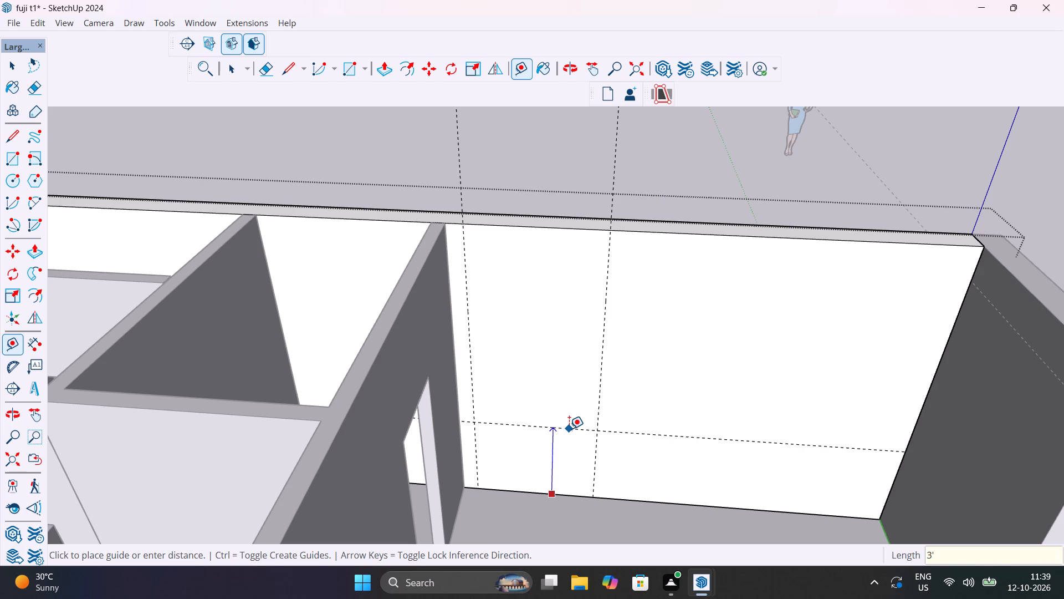
{"action": "key", "text": "Return"}
{"action": "left_click", "coordinate": [569, 429]}
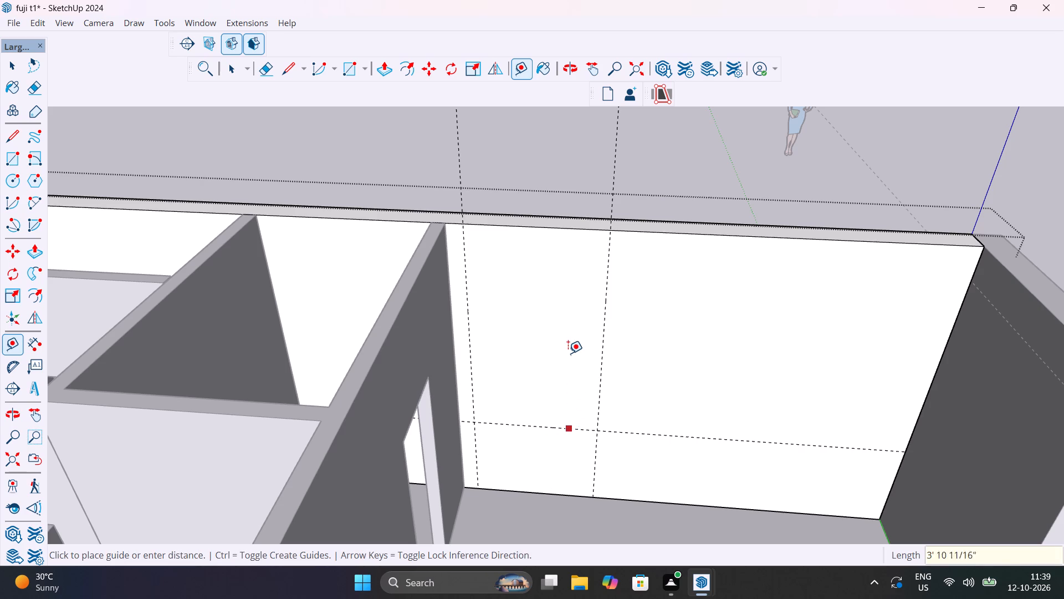
{"action": "type", "text": "4'"}
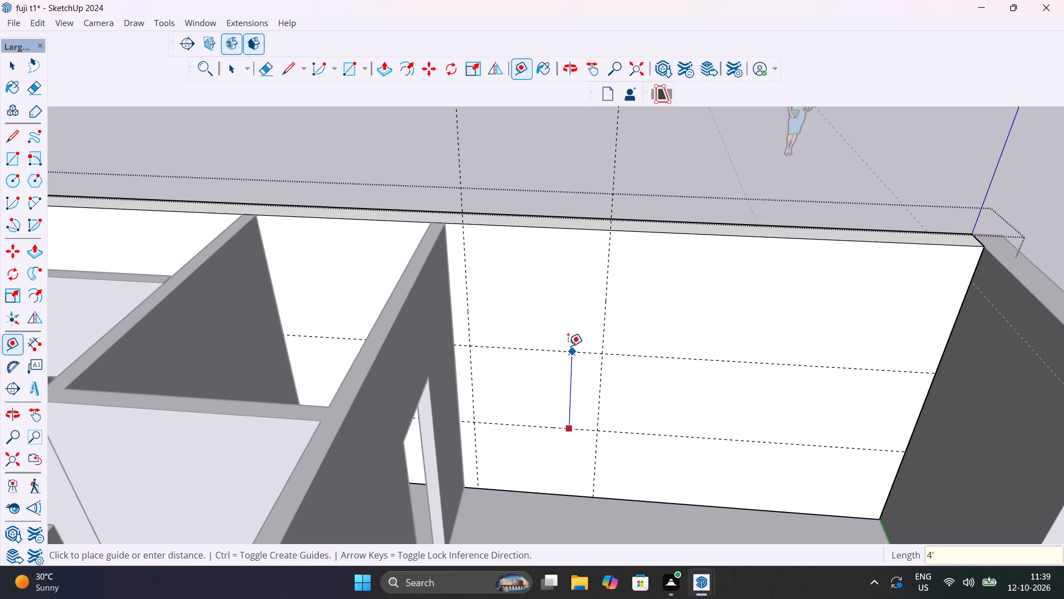
{"action": "key", "text": "Return"}
Draw a 4' by 4' window rectangle between the guide intersections on the large balcony-side room's outer wall.
{"action": "key", "text": "r"}
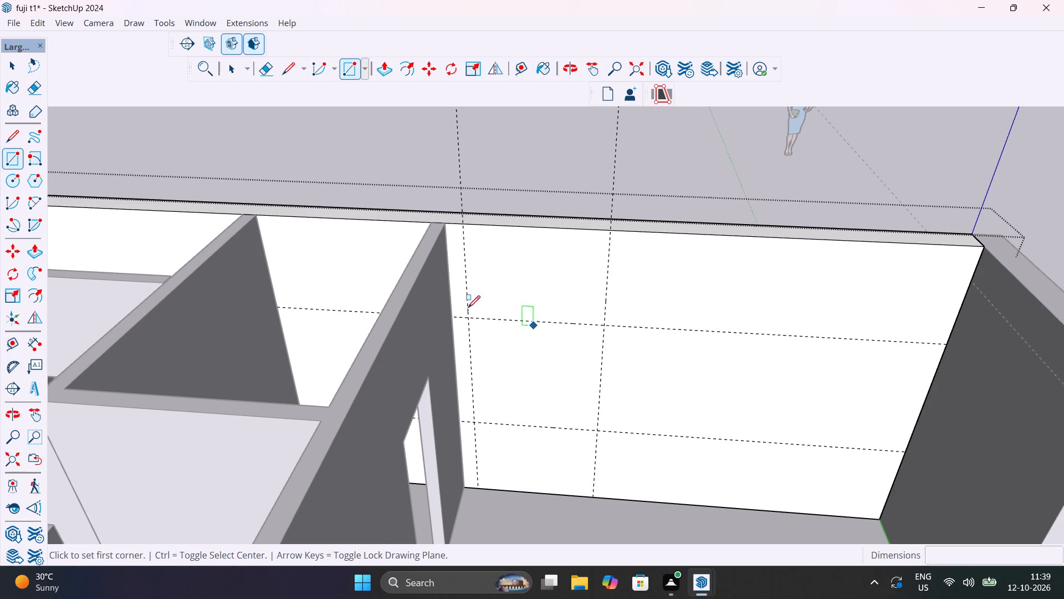
{"action": "left_click", "coordinate": [468, 320]}
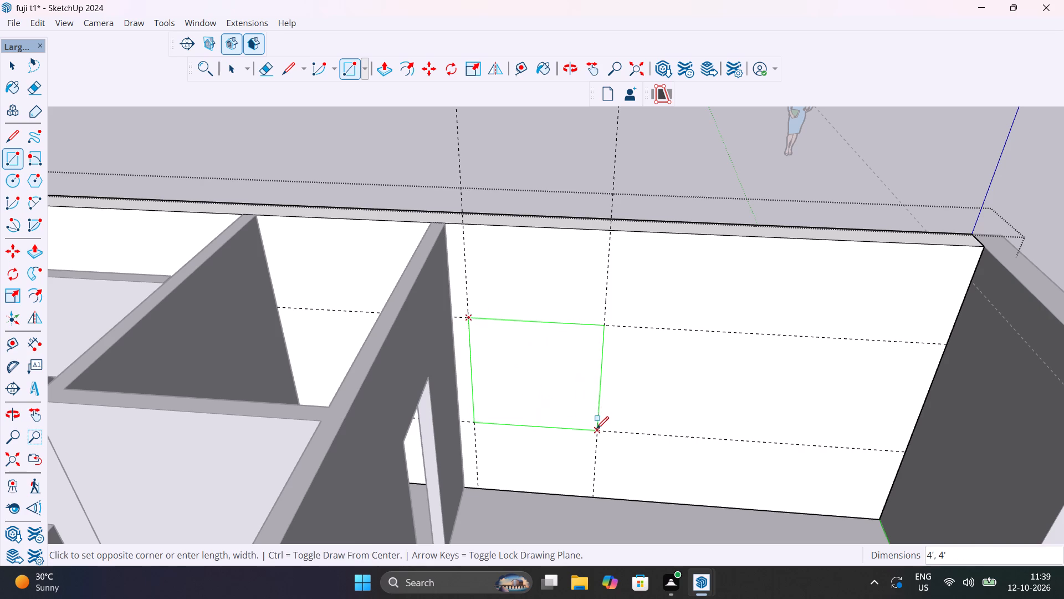
{"action": "left_click", "coordinate": [597, 429]}
Push the window rectangle 9" through the large balcony-side room's outer wall.
{"action": "key", "text": "p"}
{"action": "left_click", "coordinate": [568, 399]}
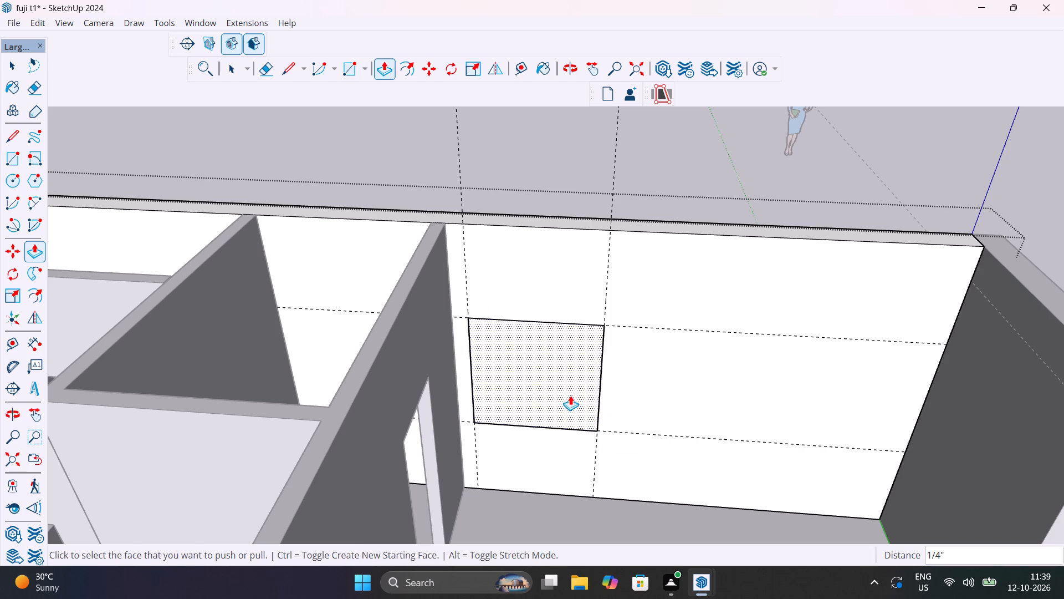
{"action": "key", "text": "ctrl+z"}
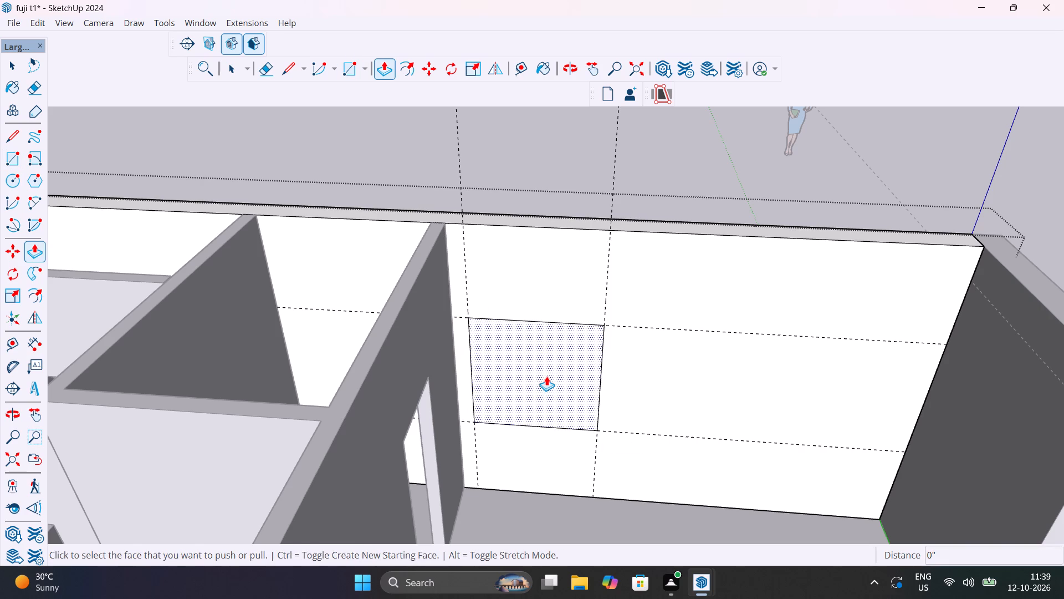
{"action": "left_click", "coordinate": [546, 376]}
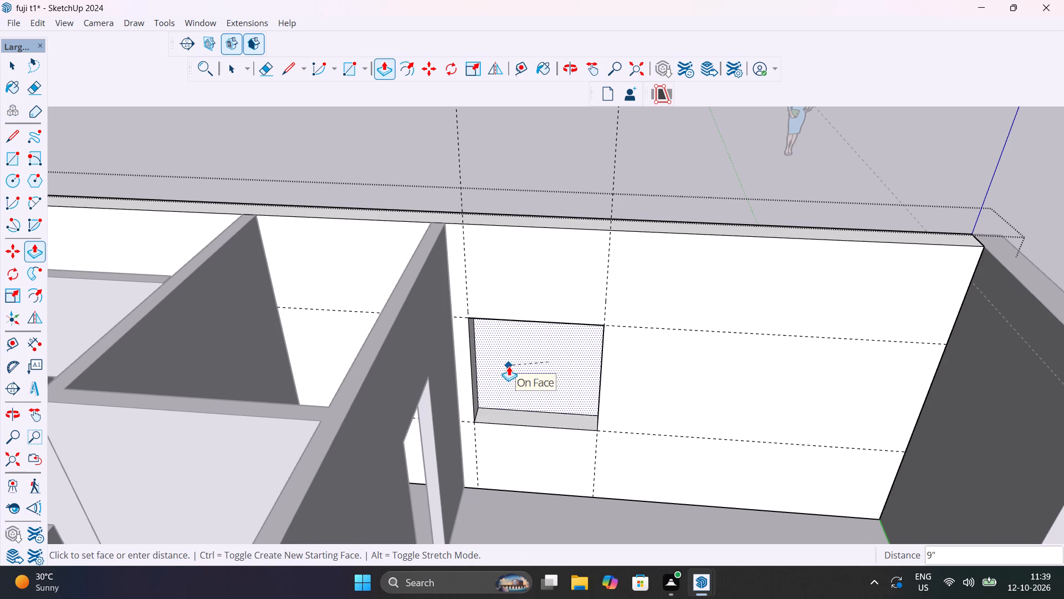
{"action": "middle_click_drag", "start_coordinate": [526, 365], "coordinate": [553, 353]}
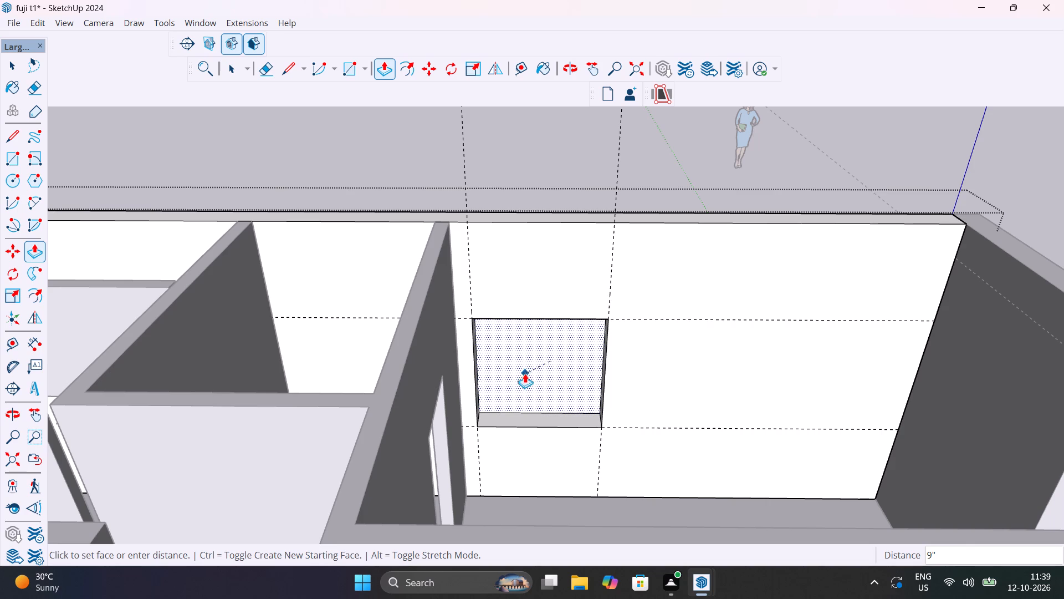
{"action": "left_click", "coordinate": [505, 342]}
{"action": "scroll", "coordinate": [523, 378], "scroll_direction": "down", "scroll_amount": 4}
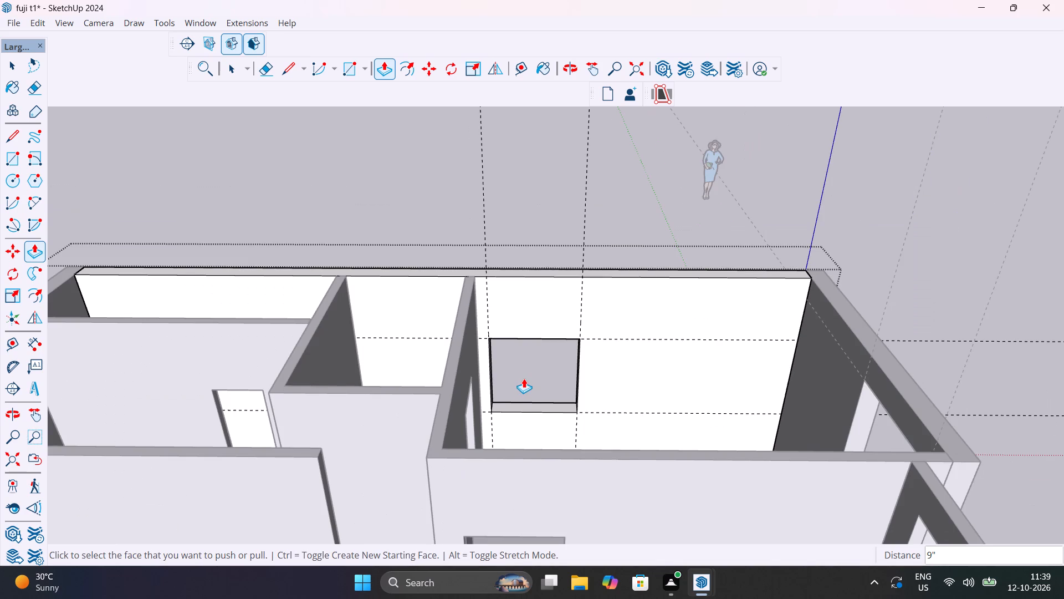
Place a horizontal guide 1'6" above the 7' high guide on the outer wall of the adjacent narrow room.
{"action": "key", "text": "space"}
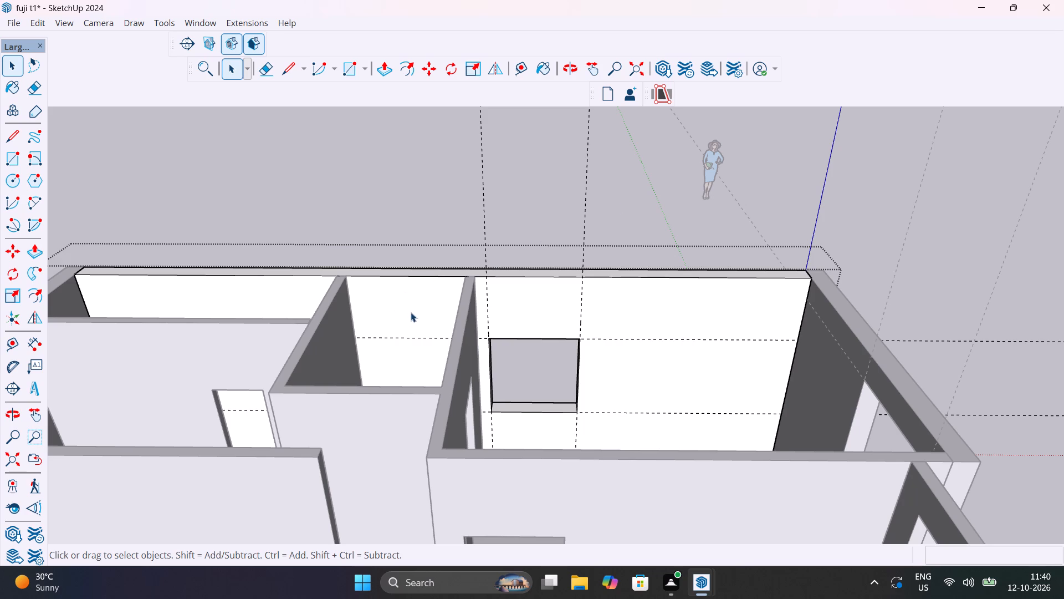
{"action": "scroll", "coordinate": [410, 311], "scroll_direction": "up", "scroll_amount": 3}
{"action": "middle_click_drag", "start_coordinate": [421, 319], "coordinate": [472, 380]}
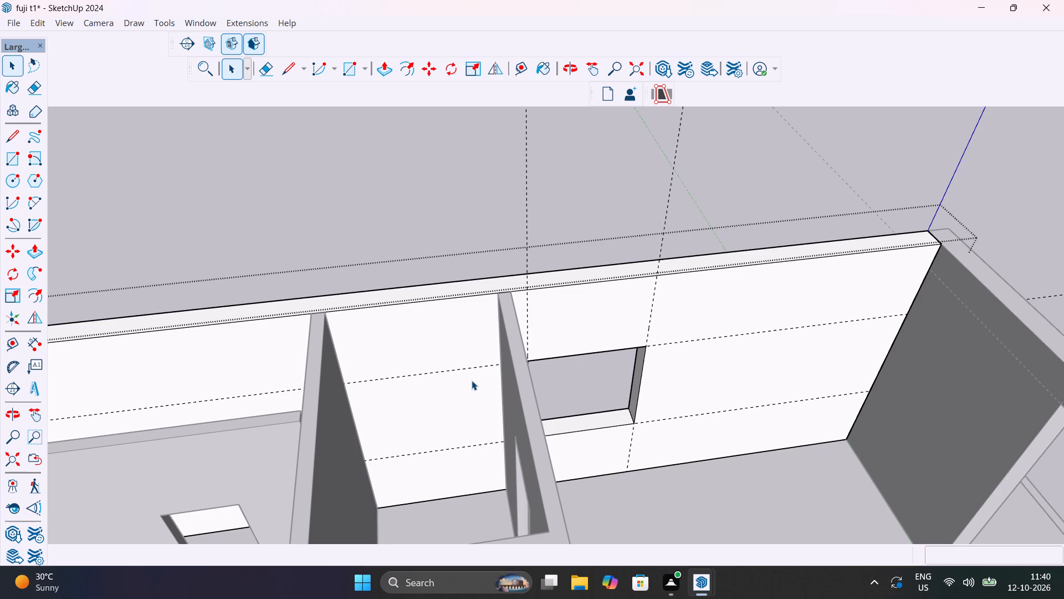
{"action": "key", "text": "t"}
{"action": "left_click", "coordinate": [449, 499]}
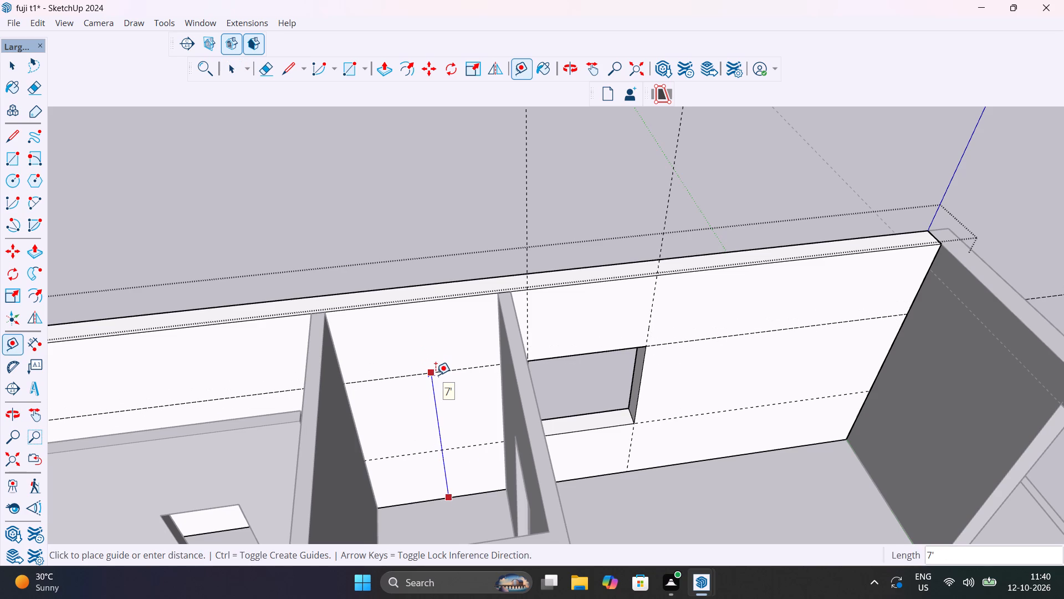
{"action": "key", "text": "Escape"}
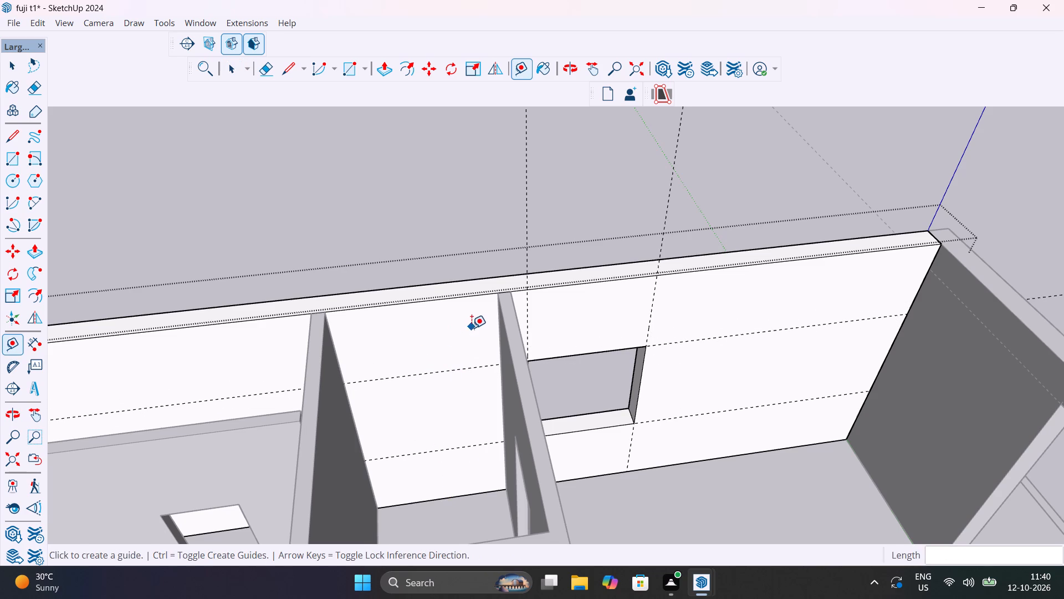
{"action": "left_click", "coordinate": [451, 372]}
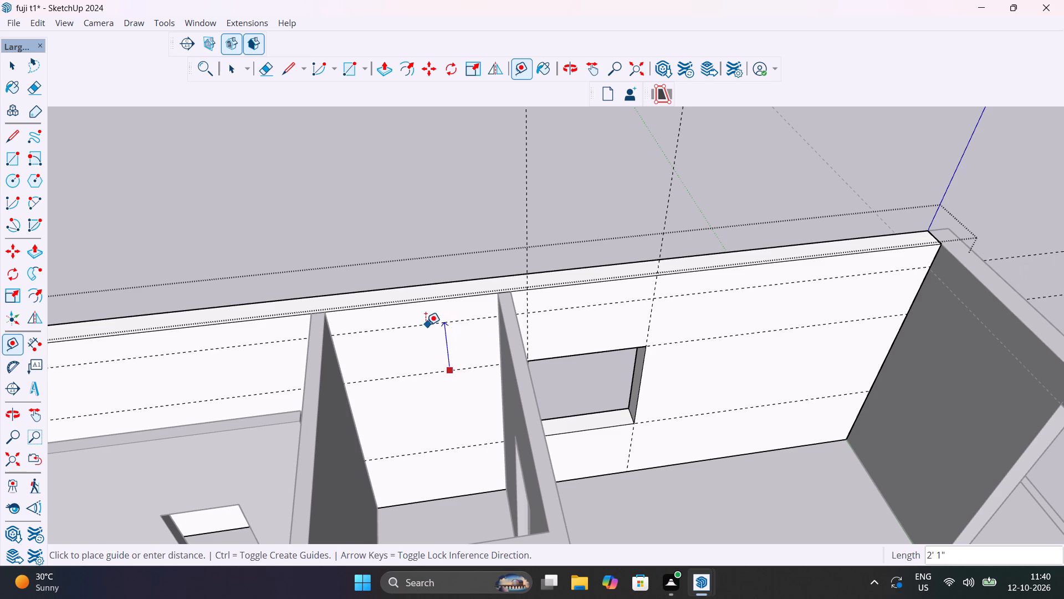
{"action": "type", "text": "1'6\""}
{"action": "key", "text": "Return"}
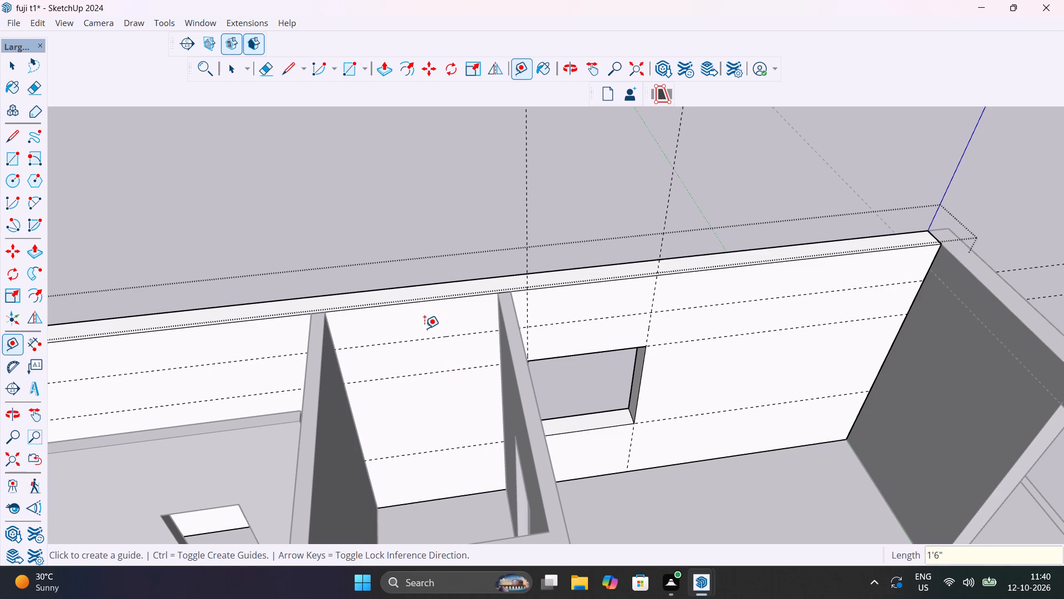
Draw a line along the new upper guide from one partition to the other on the narrow room's outer wall.
{"action": "middle_click_drag", "start_coordinate": [415, 338], "coordinate": [414, 298]}
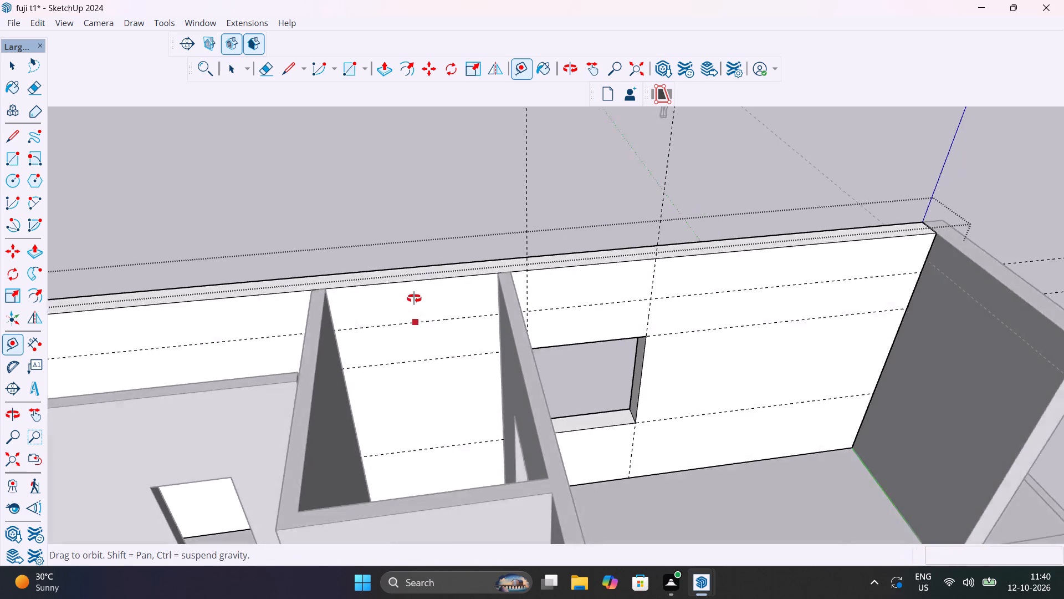
{"action": "middle_click_drag", "start_coordinate": [414, 298], "coordinate": [412, 243]}
{"action": "scroll", "coordinate": [421, 278], "scroll_direction": "up", "scroll_amount": 7}
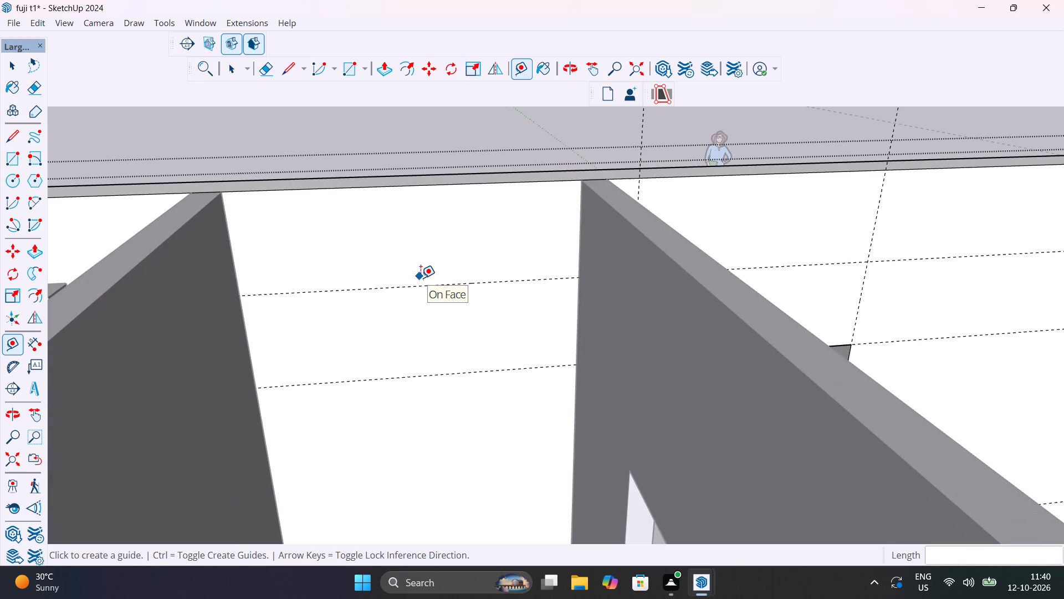
{"action": "key", "text": "l"}
{"action": "left_click", "coordinate": [576, 281]}
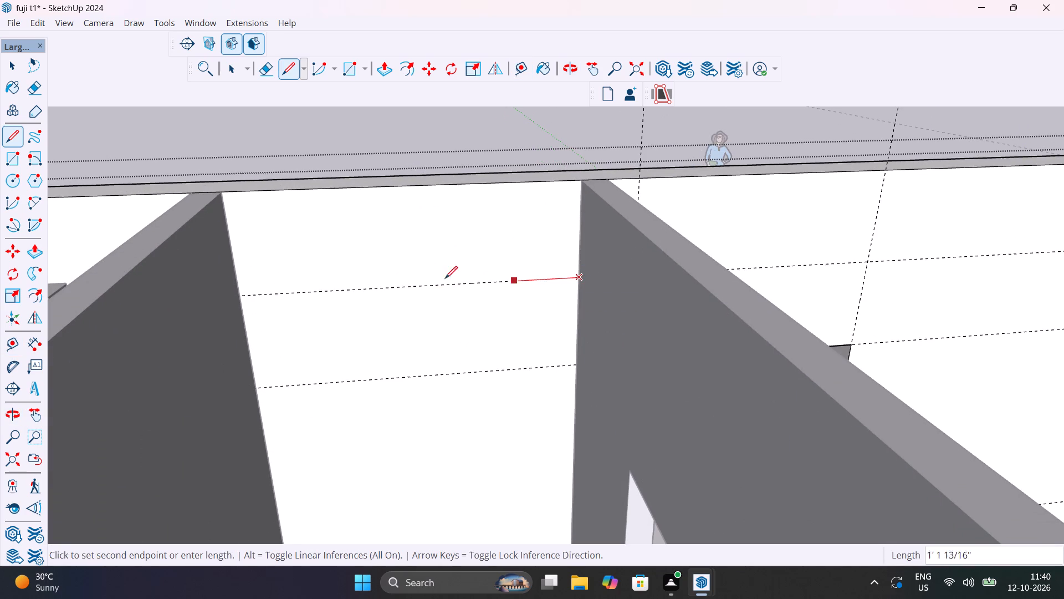
{"action": "left_click", "coordinate": [237, 296]}
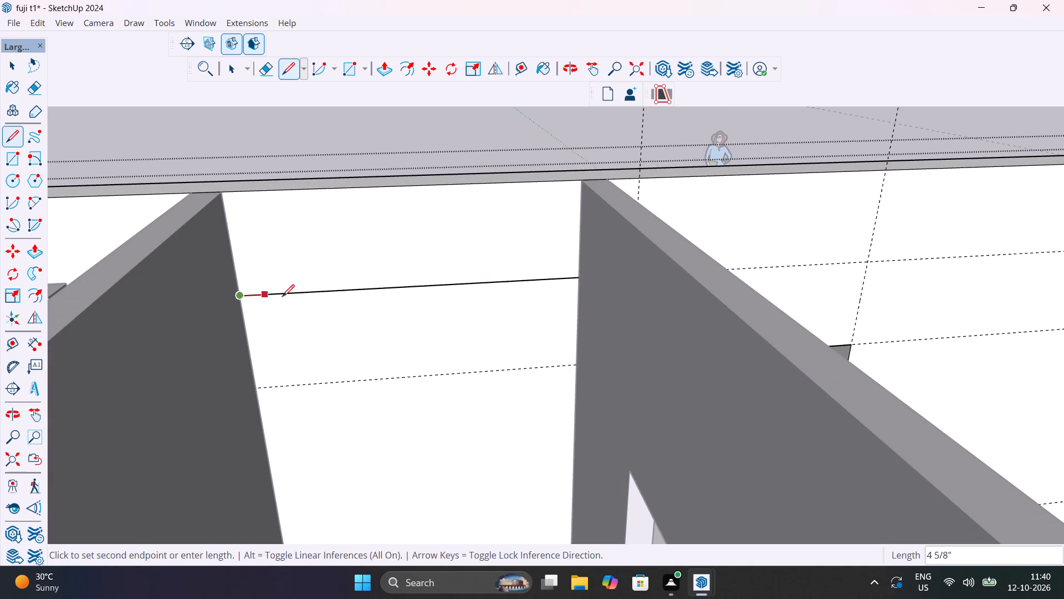
{"action": "left_click", "coordinate": [415, 287]}
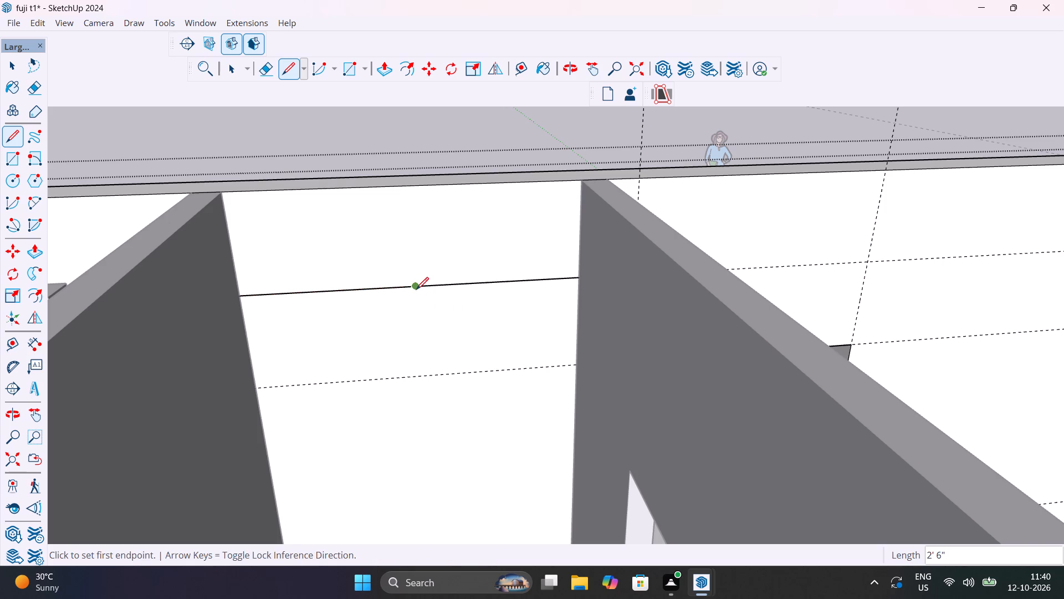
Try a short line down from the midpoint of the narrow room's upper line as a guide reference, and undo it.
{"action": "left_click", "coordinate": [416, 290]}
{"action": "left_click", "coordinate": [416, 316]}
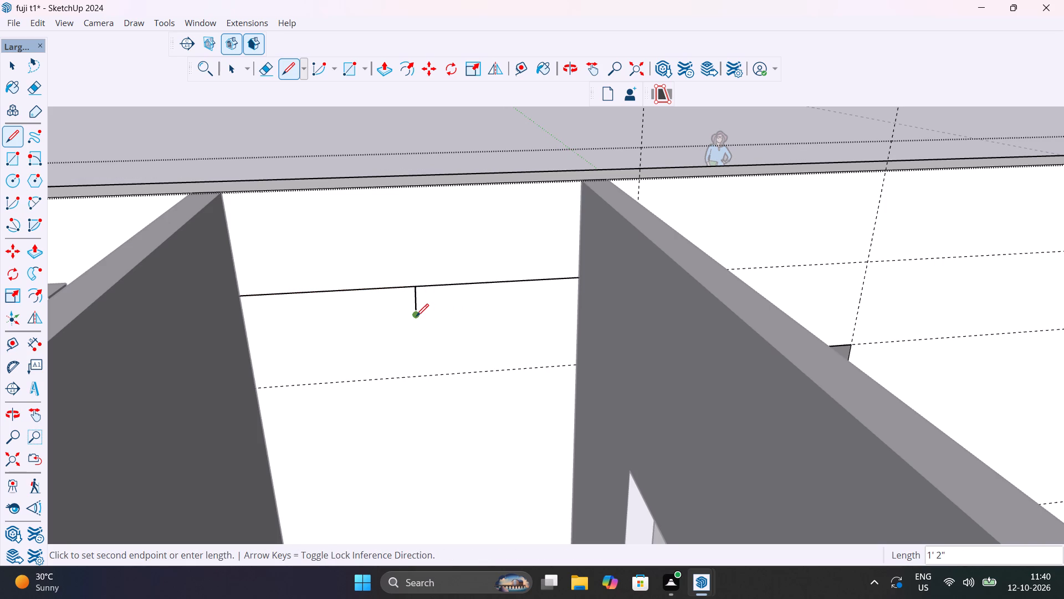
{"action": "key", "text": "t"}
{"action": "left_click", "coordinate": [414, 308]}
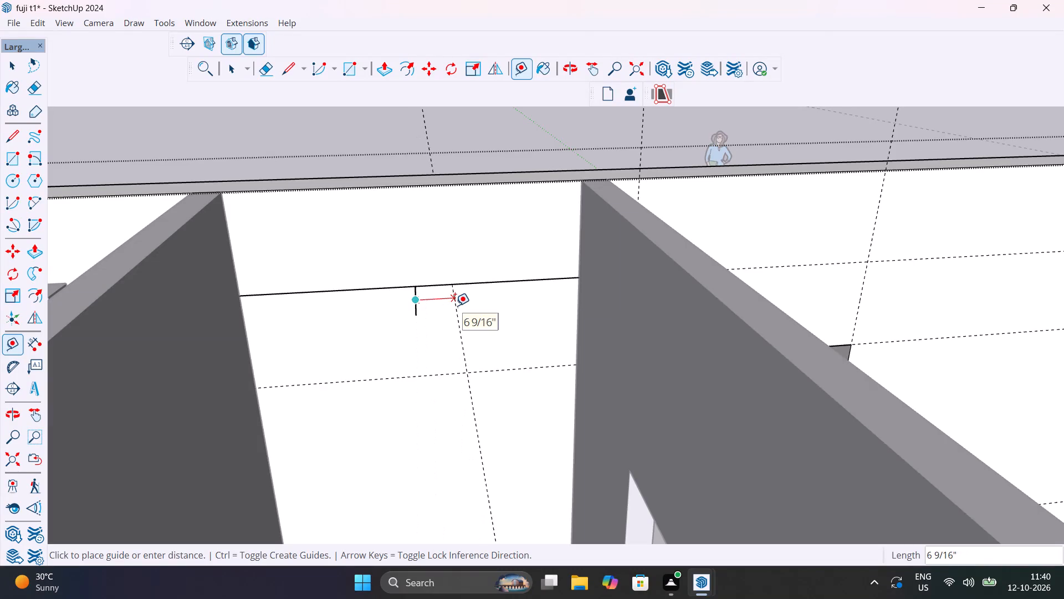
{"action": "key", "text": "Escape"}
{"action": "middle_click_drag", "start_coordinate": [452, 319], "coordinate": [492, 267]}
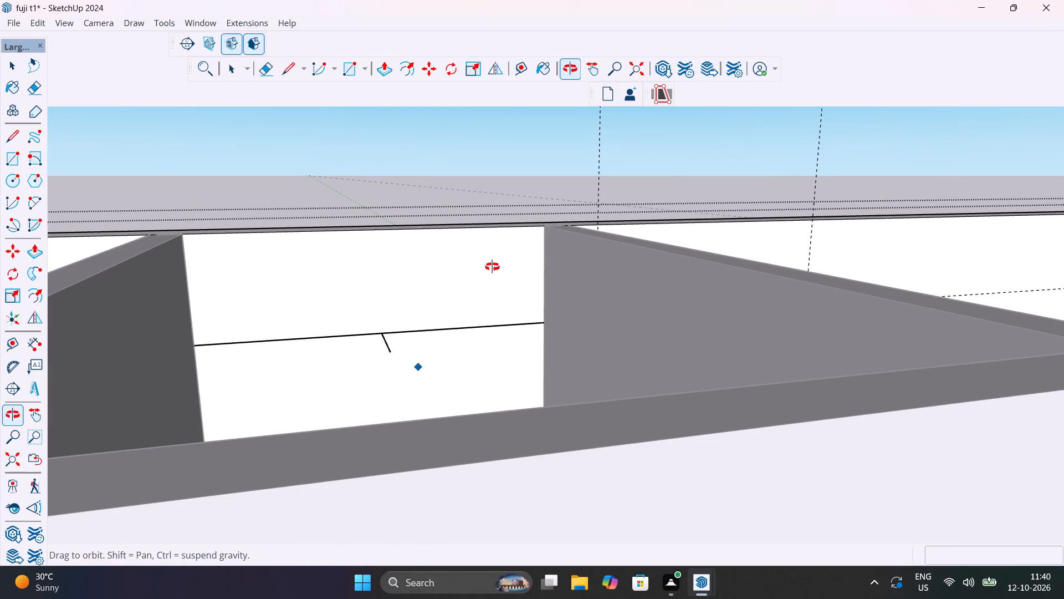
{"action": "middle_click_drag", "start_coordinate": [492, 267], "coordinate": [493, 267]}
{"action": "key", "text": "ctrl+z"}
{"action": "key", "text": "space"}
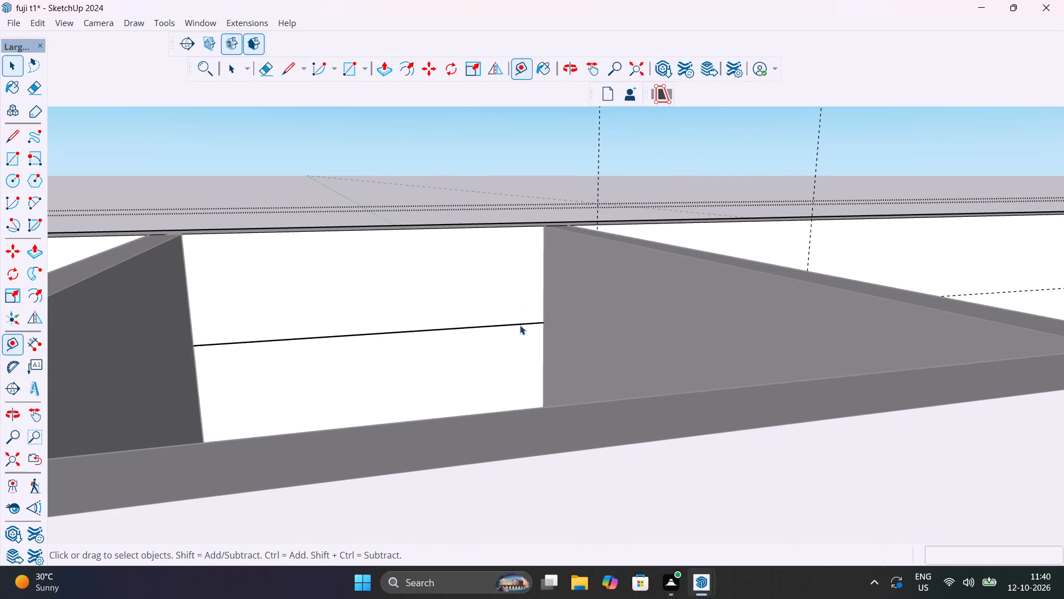
Draw a short vertical line down from the midpoint of the upper line on the narrow room's outer wall.
{"action": "key", "text": "l"}
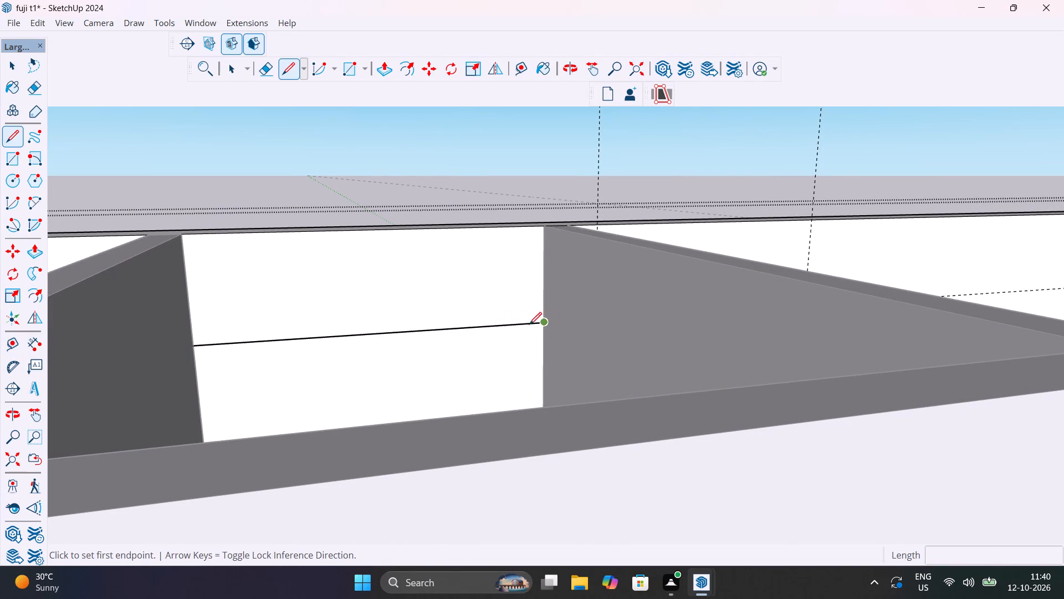
{"action": "left_click", "coordinate": [380, 334]}
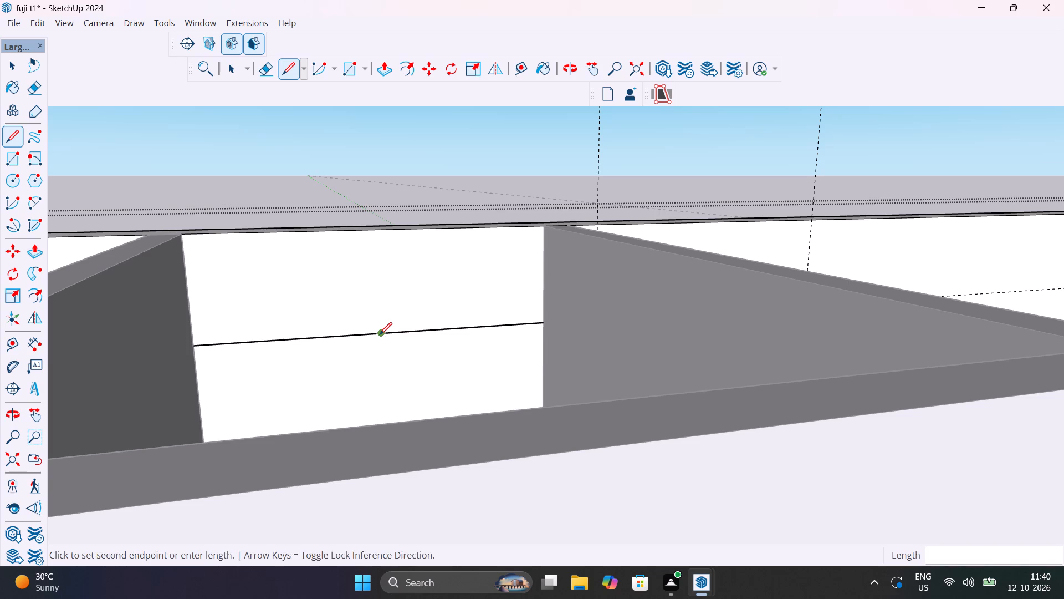
{"action": "left_click", "coordinate": [376, 369]}
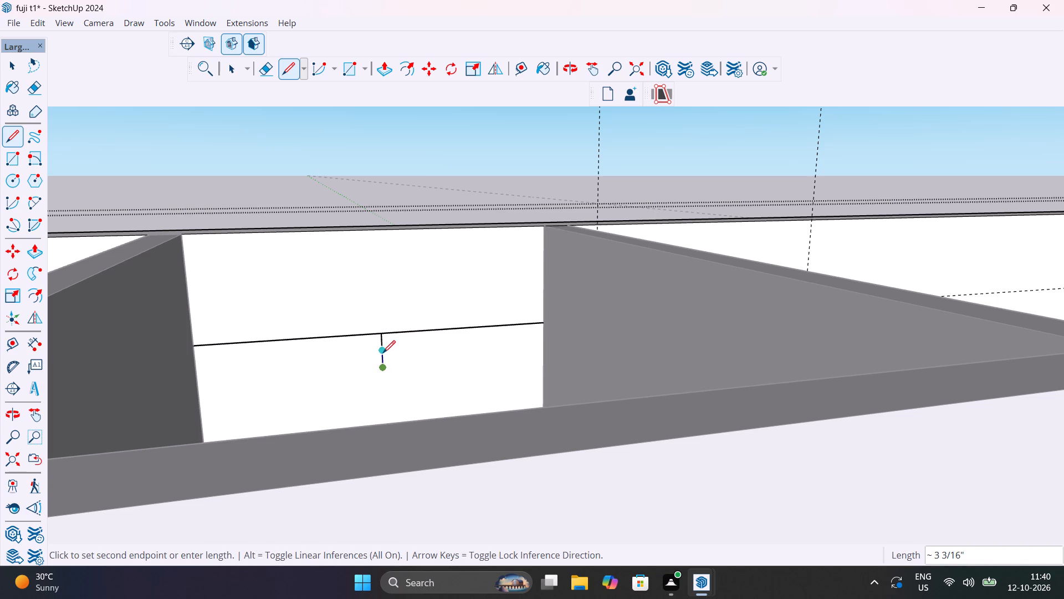
Place a vertical guide 1' from the short midpoint line, towards the partition shared with the large balcony-side room.
{"action": "key", "text": "t"}
{"action": "left_click", "coordinate": [383, 352]}
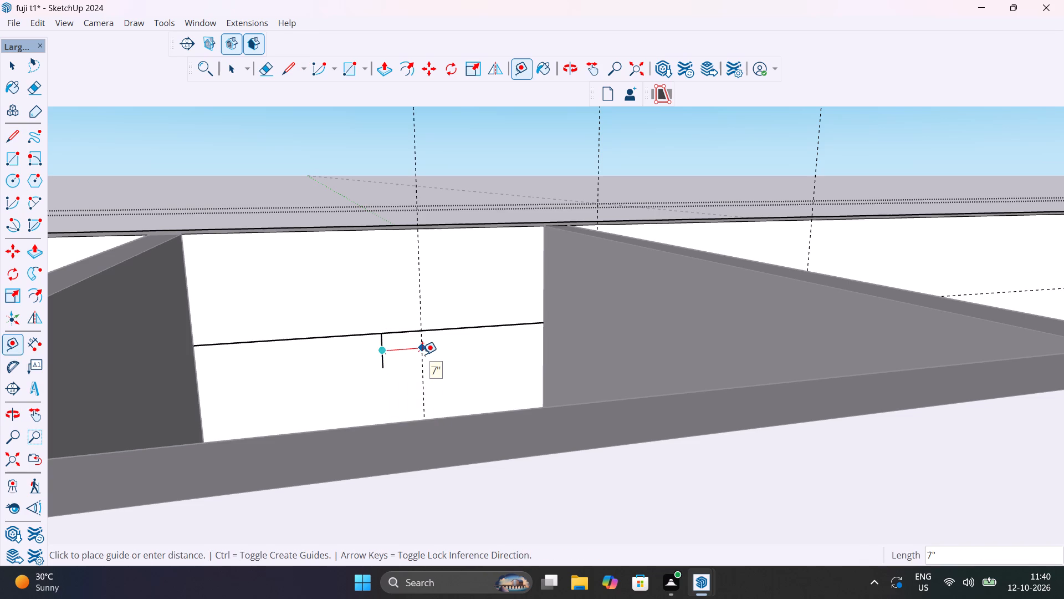
{"action": "middle_click_drag", "start_coordinate": [423, 355], "coordinate": [421, 402]}
{"action": "scroll", "coordinate": [411, 312], "scroll_direction": "up", "scroll_amount": 6}
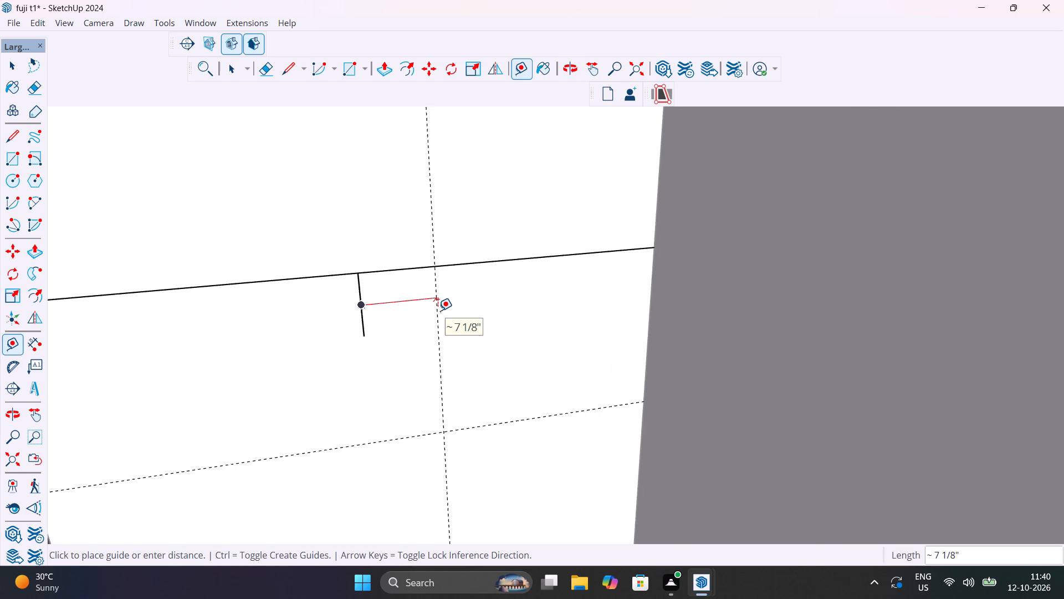
{"action": "type", "text": "1'"}
{"action": "key", "text": "Return"}
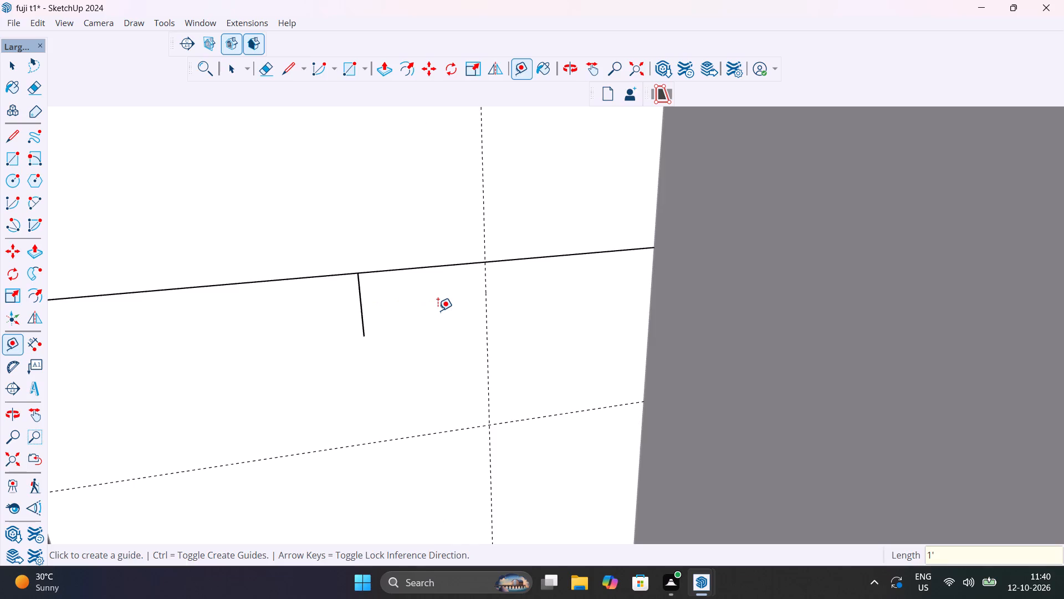
Start another vertical guide from the short midpoint line for the opposite side of the narrow room's window.
{"action": "left_click", "coordinate": [356, 304]}
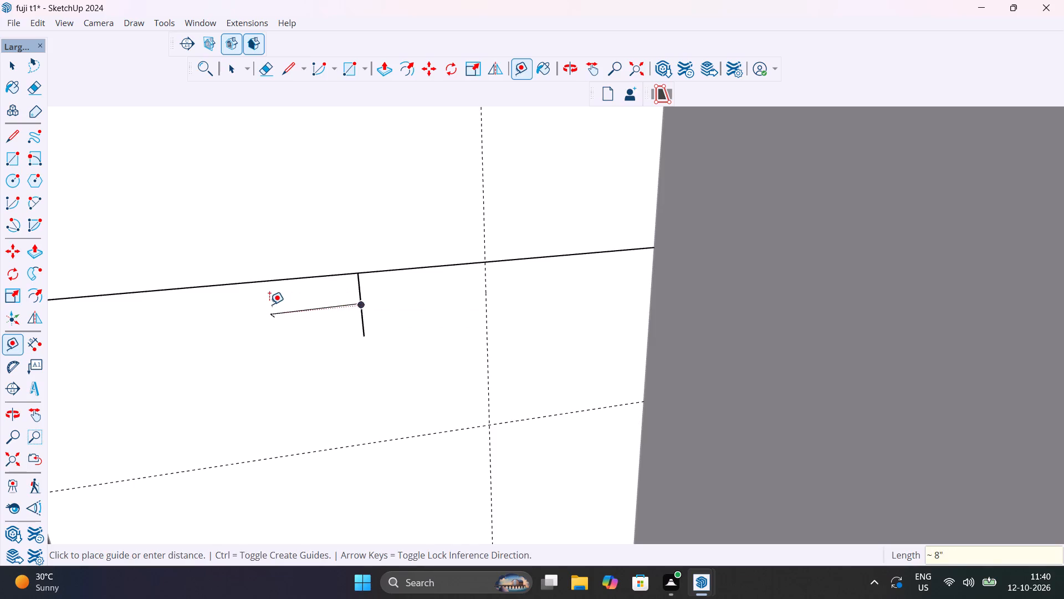
{"action": "key", "text": "Escape"}
{"action": "left_click", "coordinate": [356, 290]}
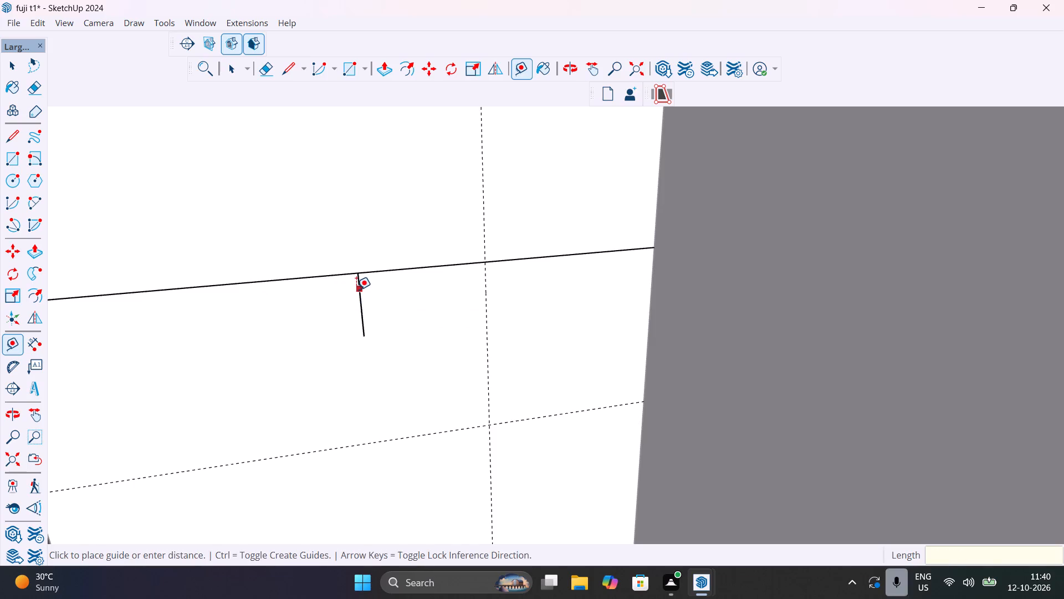
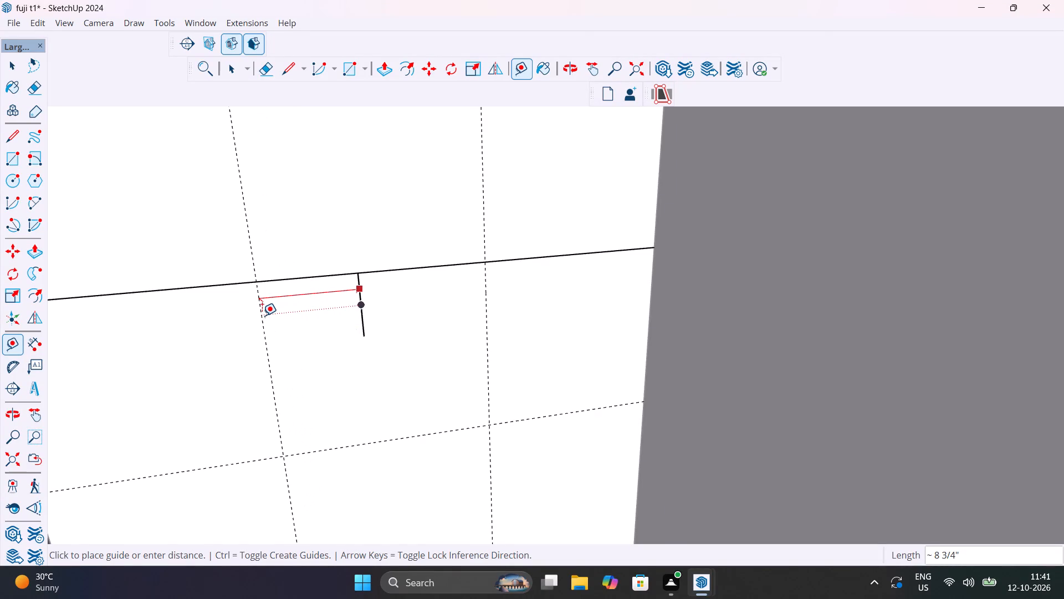
Set the second vertical guide 1' from the short midpoint line on the narrow room's outer wall.
{"action": "type", "text": "1'"}
{"action": "key", "text": "Return"}
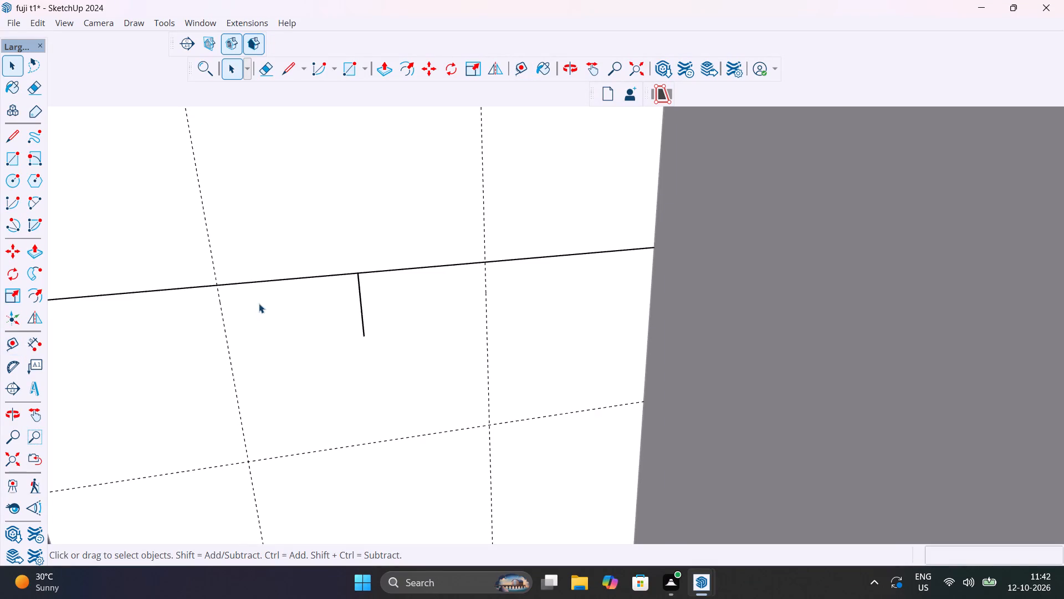
Delete both halves of the narrow room's upper line and the short midpoint line, keeping only the guides.
{"action": "left_click", "coordinate": [285, 282]}
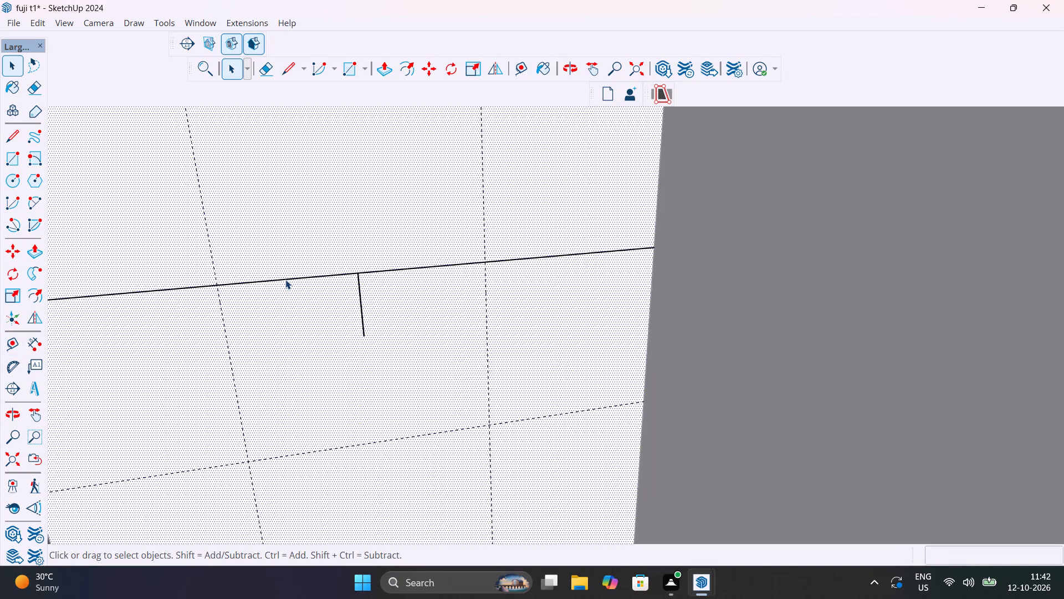
{"action": "left_click", "coordinate": [287, 280]}
{"action": "key", "text": "Delete"}
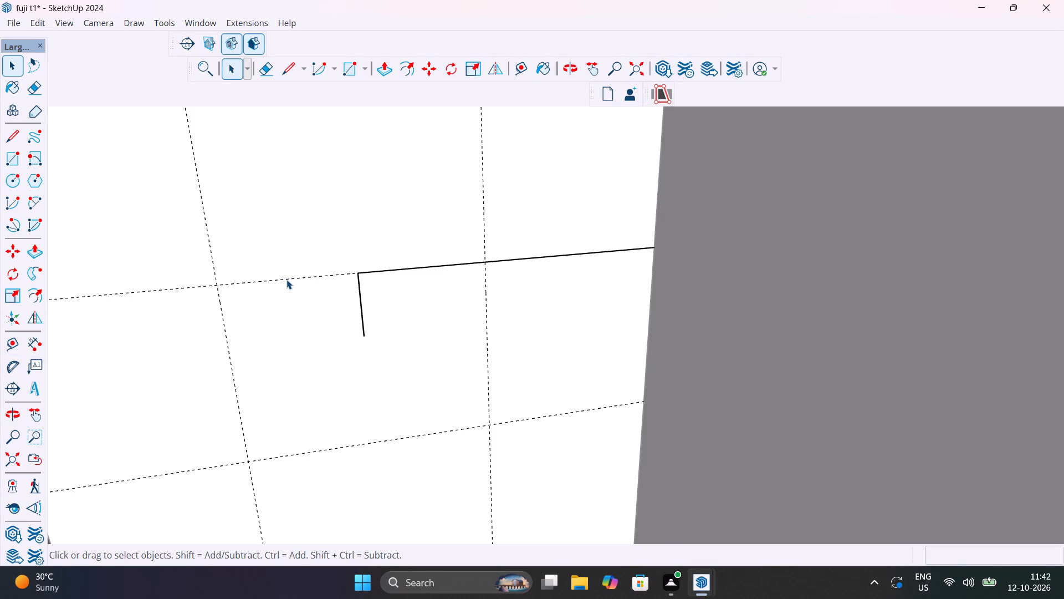
{"action": "left_click", "coordinate": [437, 267]}
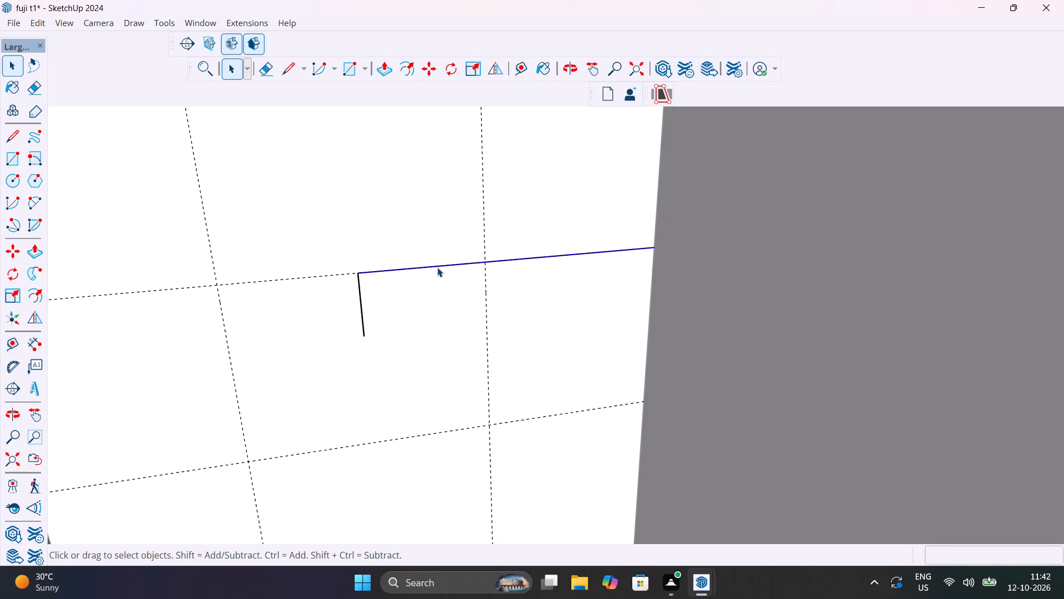
{"action": "key", "text": "Delete"}
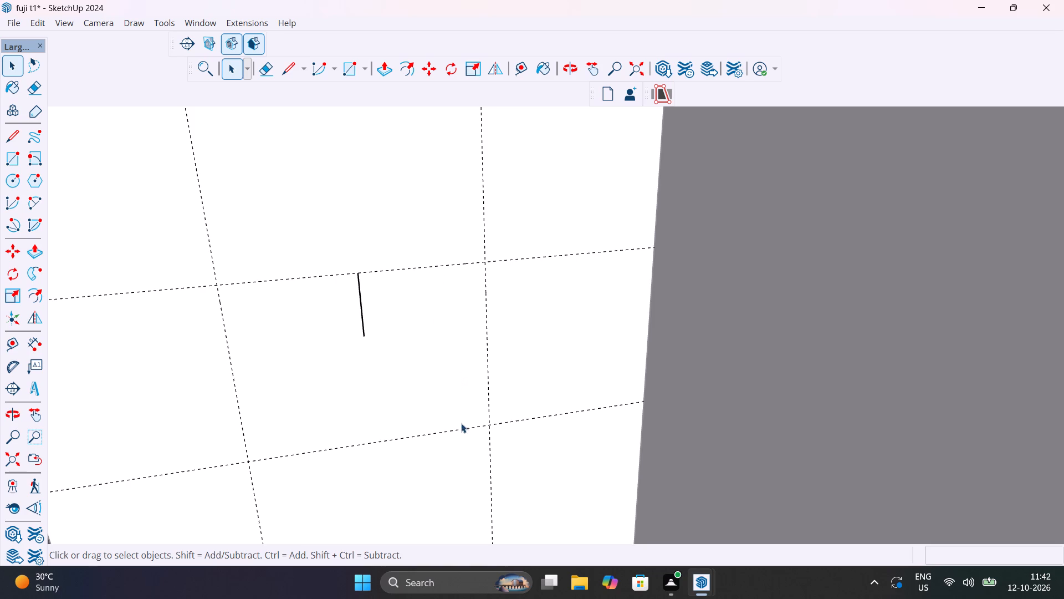
{"action": "middle_click_drag", "start_coordinate": [454, 412], "coordinate": [413, 404]}
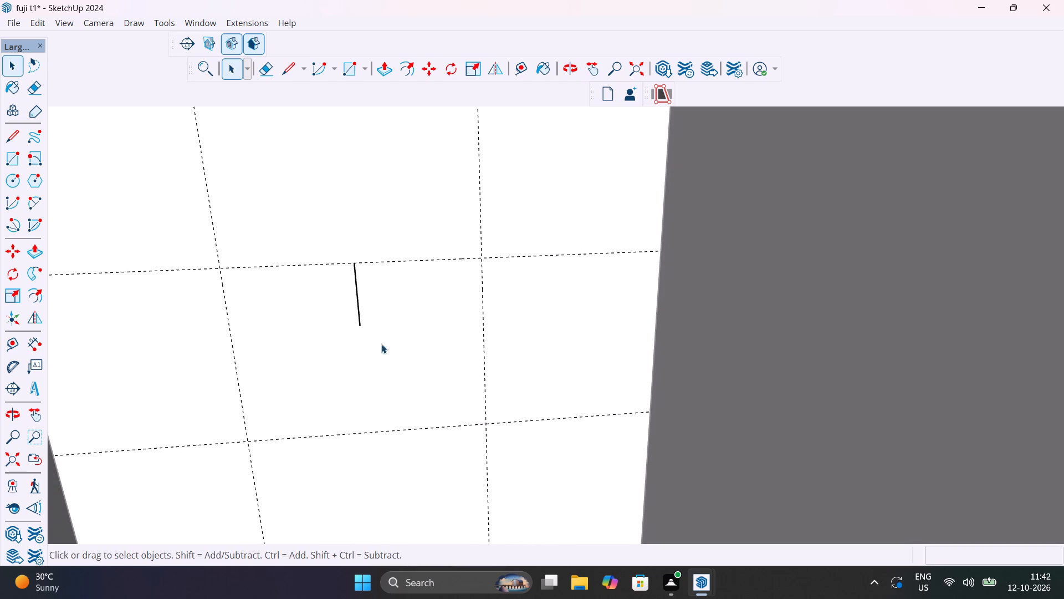
{"action": "left_click", "coordinate": [359, 312]}
{"action": "key", "text": "Delete"}
Draw a 2' by 1'6" window rectangle between the guide intersections on the narrow room's outer wall.
{"action": "key", "text": "r"}
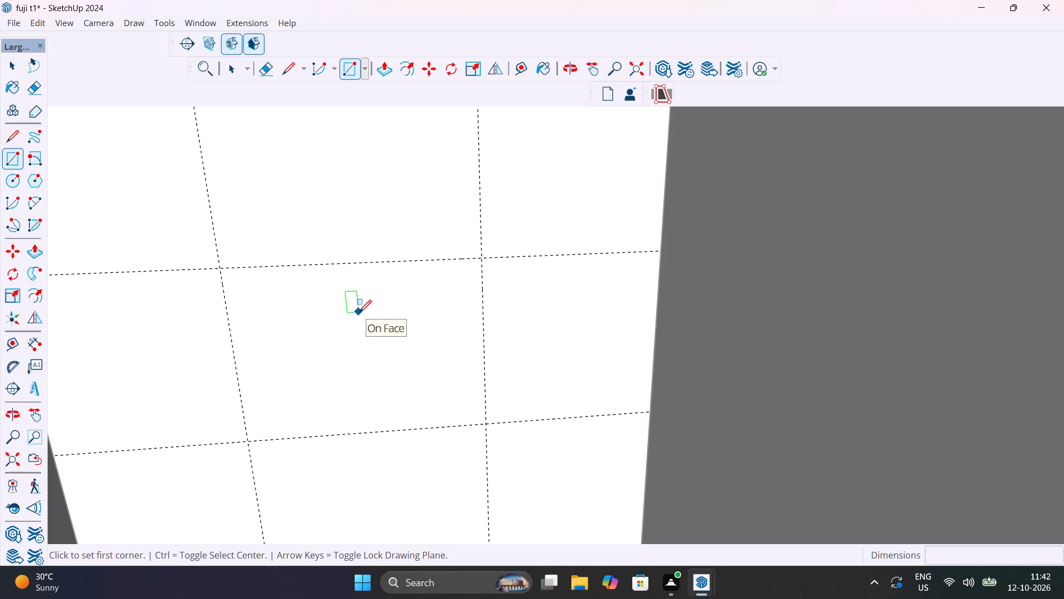
{"action": "left_click", "coordinate": [218, 268]}
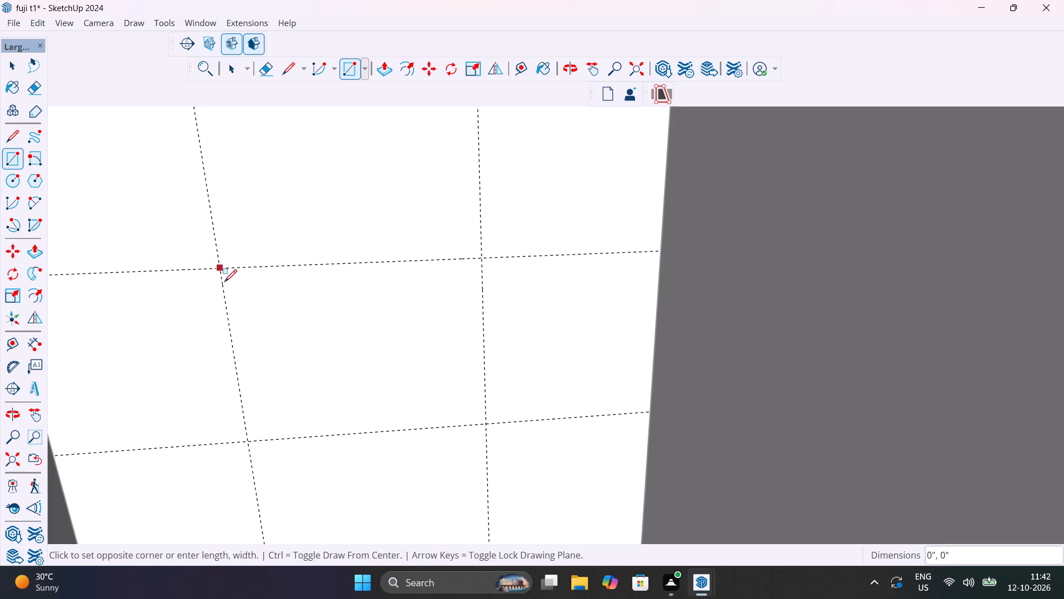
{"action": "left_click", "coordinate": [485, 427]}
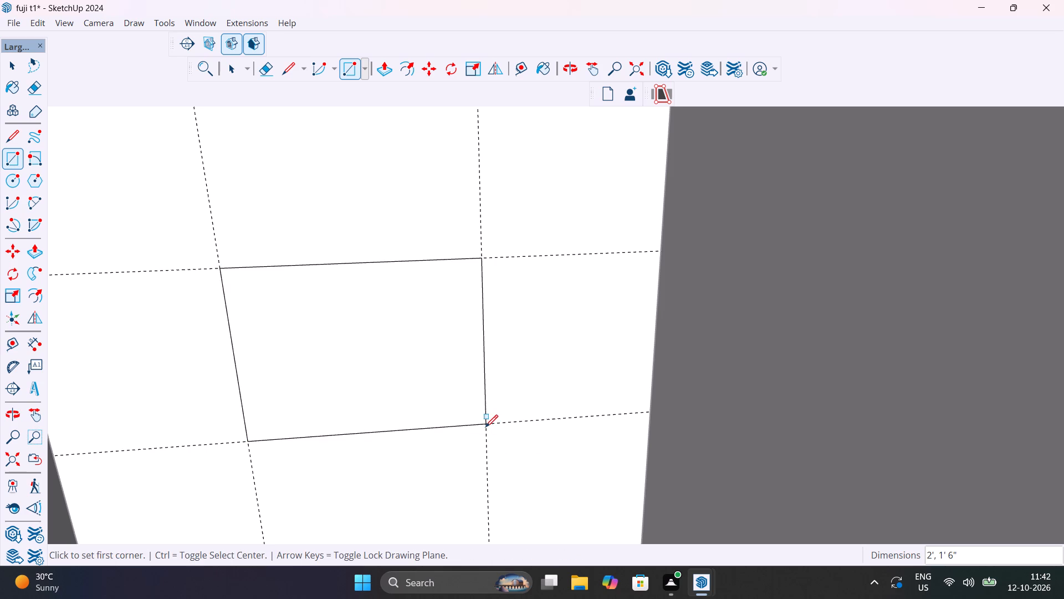
Push the window rectangle 9" through the narrow room's outer wall to cut the opening, and leave the wall group.
{"action": "key", "text": "p"}
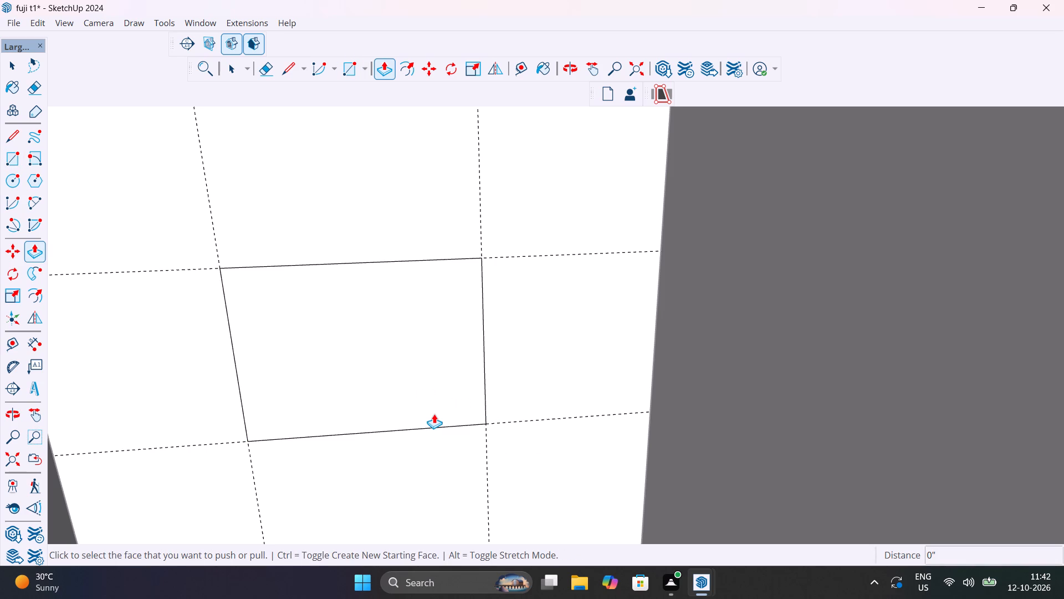
{"action": "left_click", "coordinate": [410, 375]}
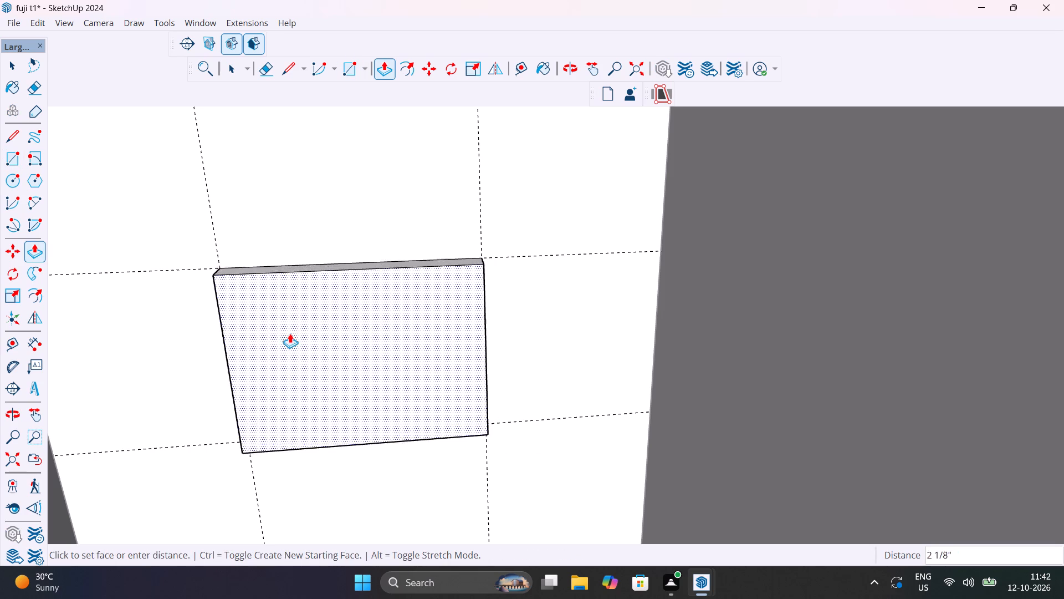
{"action": "left_click", "coordinate": [423, 276]}
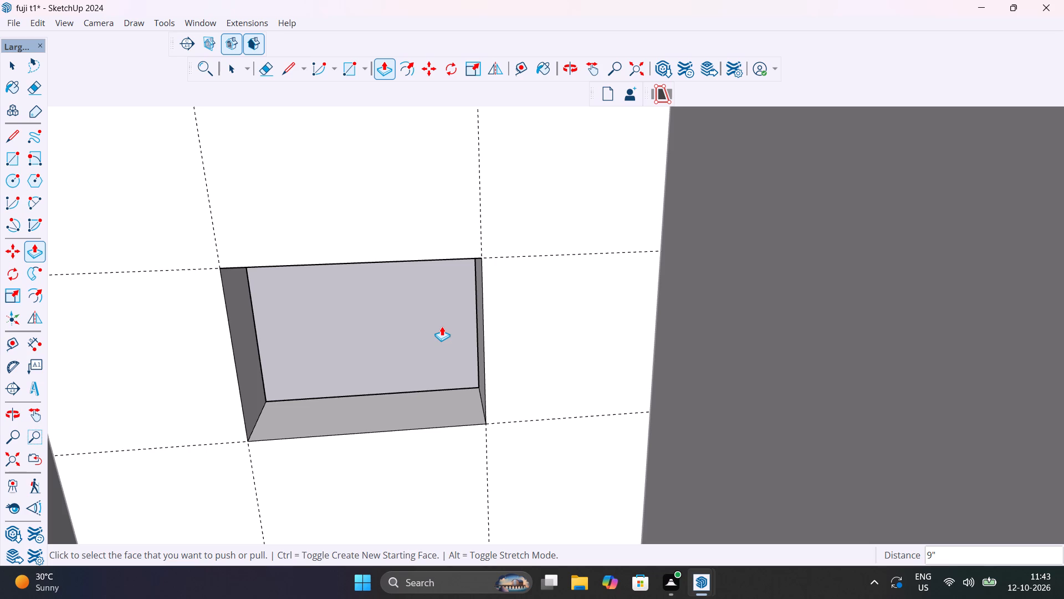
{"action": "key", "text": "space"}
{"action": "scroll", "coordinate": [446, 333], "scroll_direction": "down", "scroll_amount": 12}
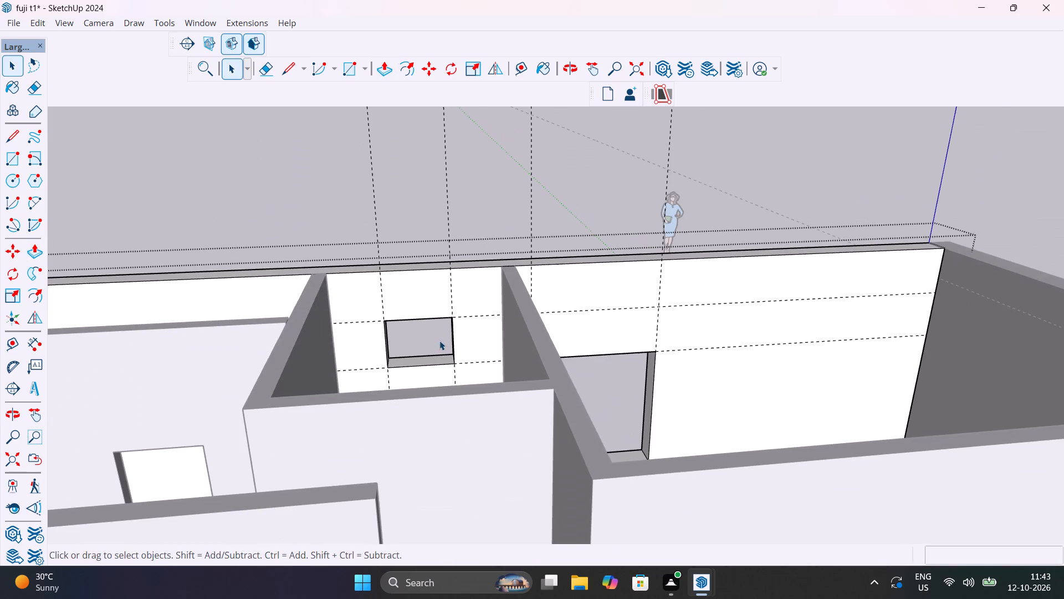
{"action": "left_click", "coordinate": [582, 194]}
Delete all construction guides from the model.
{"action": "scroll", "coordinate": [590, 280], "scroll_direction": "down", "scroll_amount": 5}
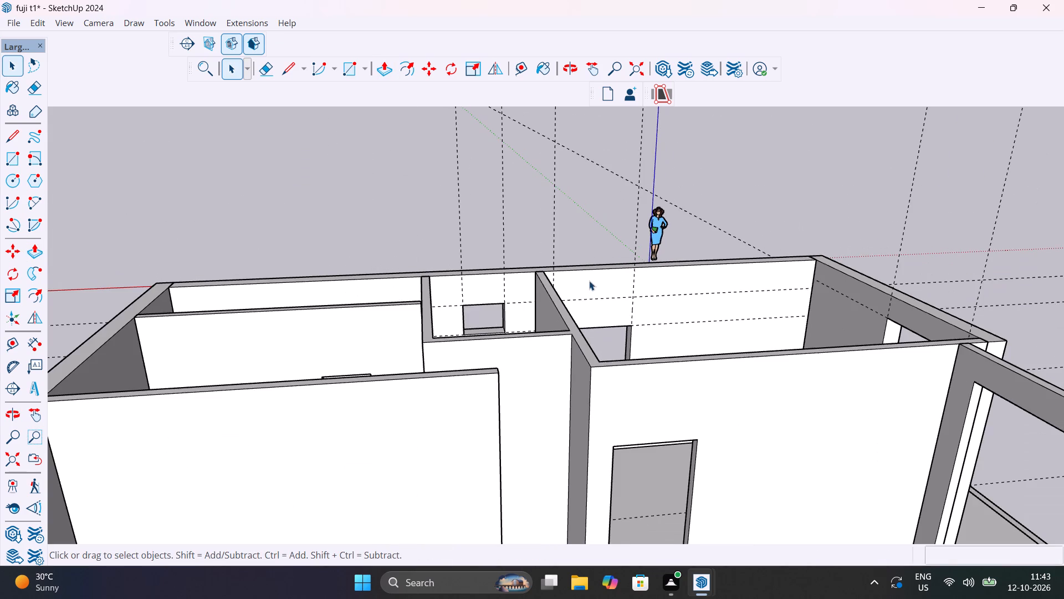
{"action": "middle_click_drag", "start_coordinate": [590, 311], "coordinate": [545, 450], "text": "shift"}
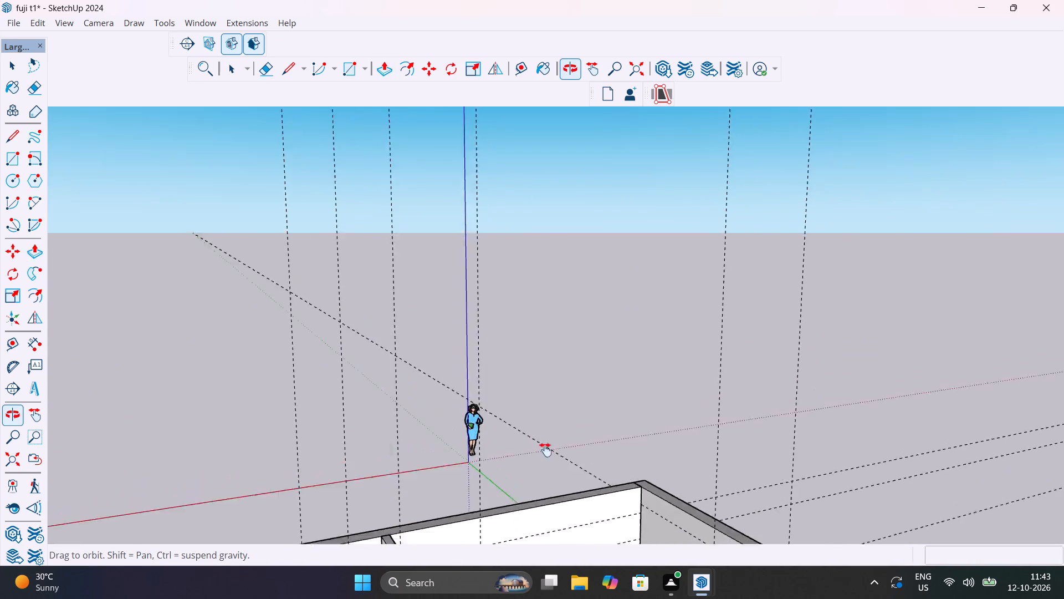
{"action": "middle_click_drag", "start_coordinate": [545, 450], "coordinate": [624, 259], "text": "shift"}
{"action": "scroll", "coordinate": [606, 291], "scroll_direction": "down", "scroll_amount": 5}
{"action": "middle_click_drag", "start_coordinate": [637, 297], "coordinate": [569, 474]}
{"action": "scroll", "coordinate": [499, 223], "scroll_direction": "down", "scroll_amount": 11}
{"action": "middle_click_drag", "start_coordinate": [519, 289], "coordinate": [421, 226]}
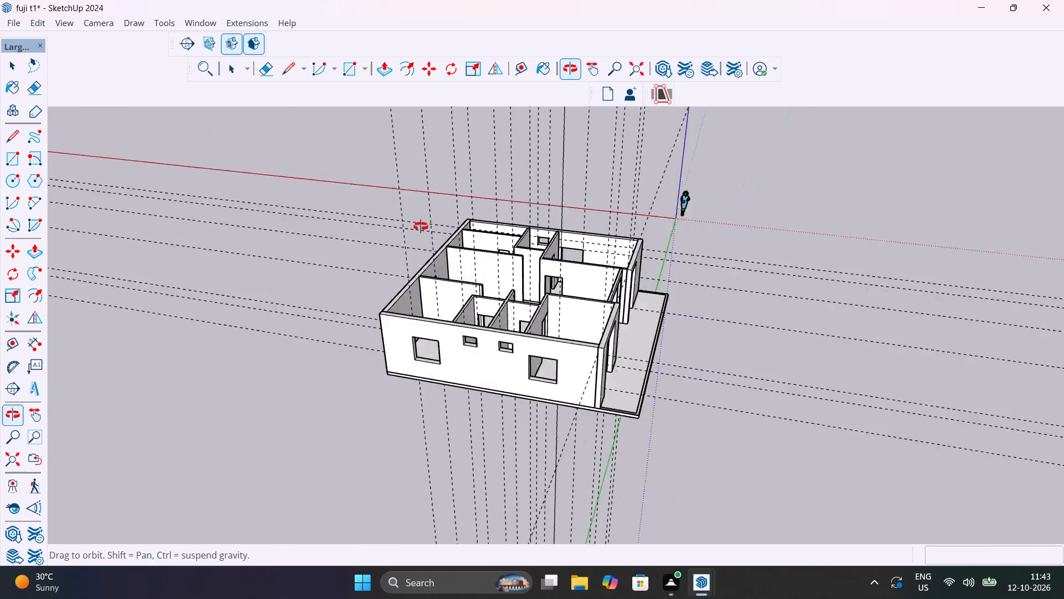
{"action": "middle_click_drag", "start_coordinate": [421, 226], "coordinate": [455, 222]}
{"action": "left_click", "coordinate": [40, 24]}
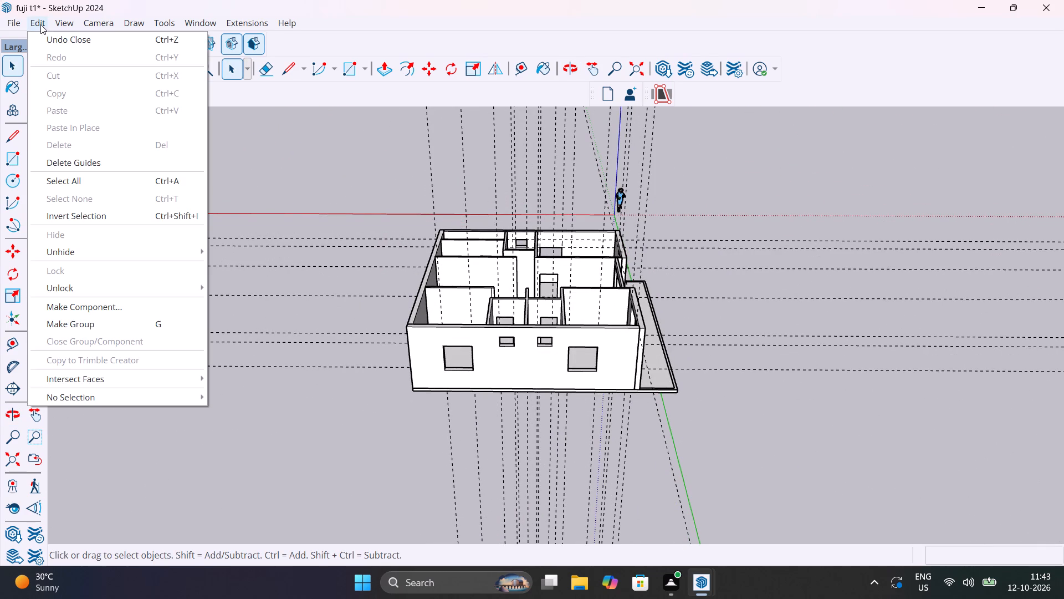
{"action": "left_click", "coordinate": [104, 161]}
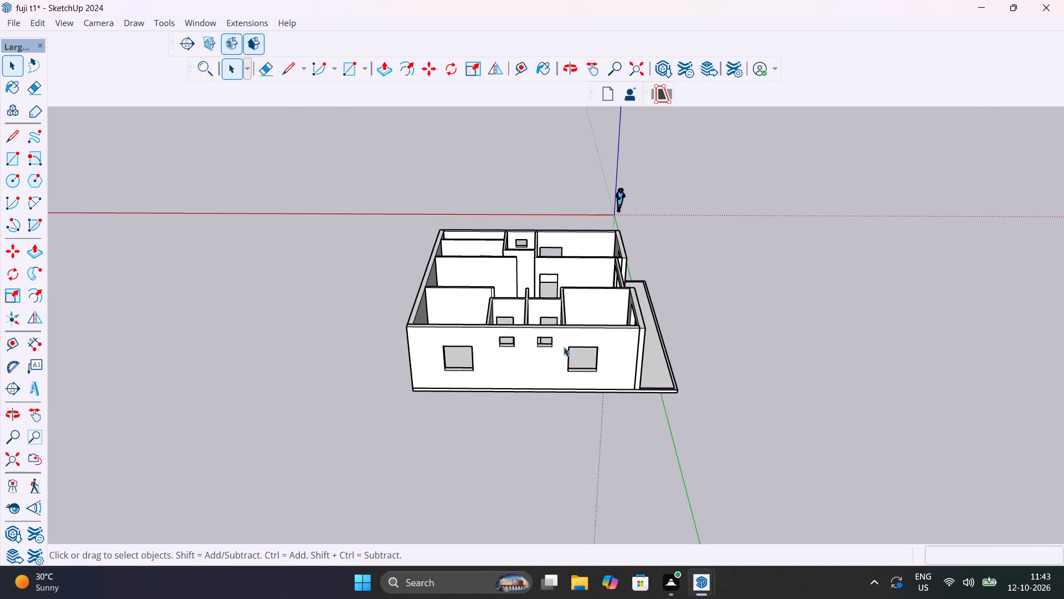
Make a group from the narrow border face and its edges along the balcony's outer perimeter.
{"action": "scroll", "coordinate": [584, 358], "scroll_direction": "up", "scroll_amount": 1}
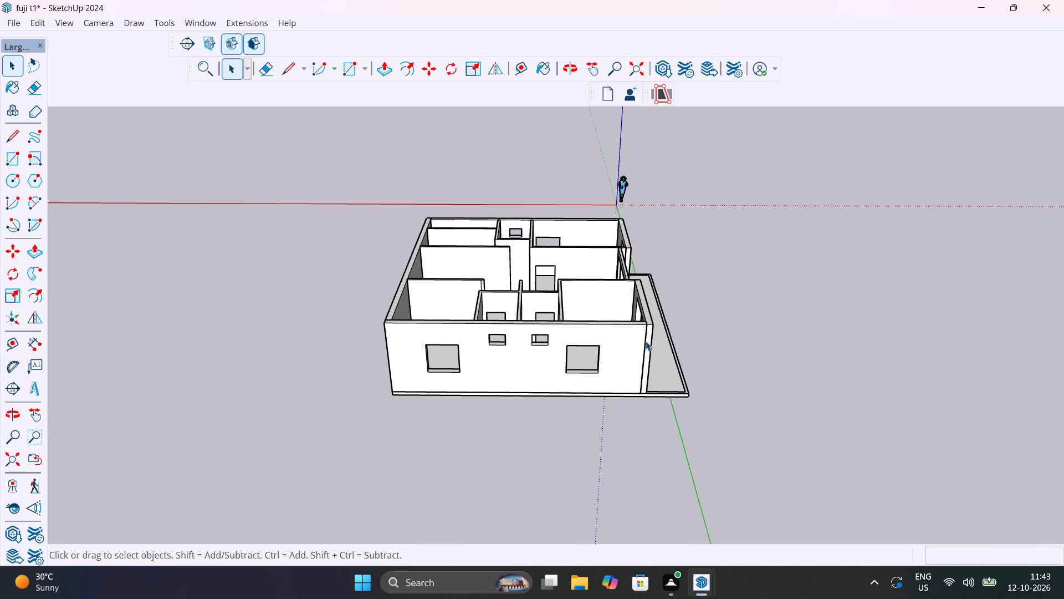
{"action": "scroll", "coordinate": [646, 341], "scroll_direction": "up", "scroll_amount": 3}
{"action": "middle_click_drag", "start_coordinate": [693, 369], "coordinate": [212, 427]}
{"action": "scroll", "coordinate": [676, 384], "scroll_direction": "up", "scroll_amount": 1}
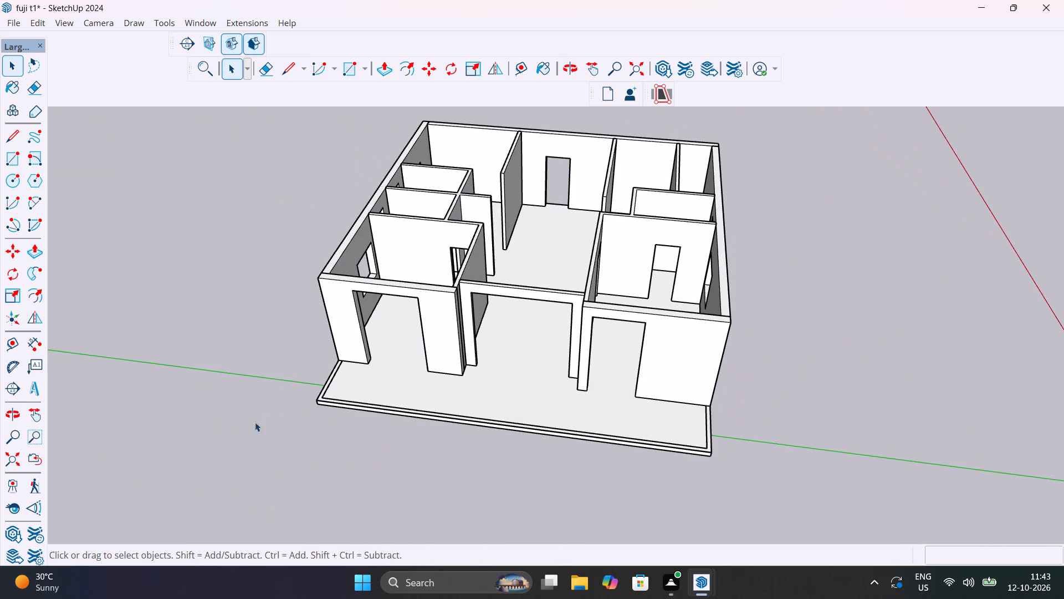
{"action": "scroll", "coordinate": [330, 398], "scroll_direction": "up", "scroll_amount": 7}
{"action": "left_click", "coordinate": [312, 391]}
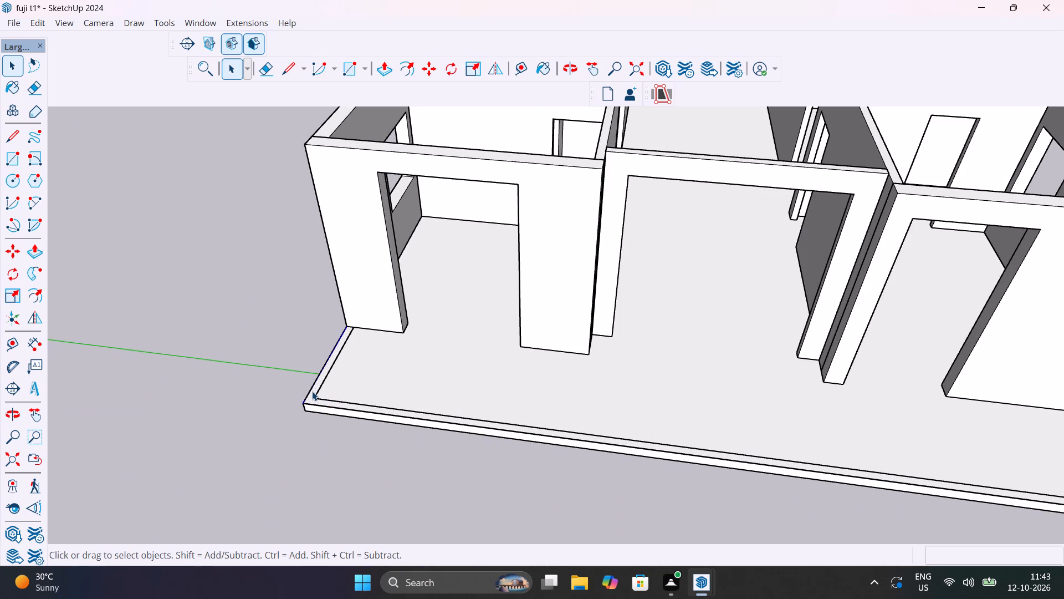
{"action": "left_click", "coordinate": [313, 400]}
{"action": "scroll", "coordinate": [312, 400], "scroll_direction": "up", "scroll_amount": 6}
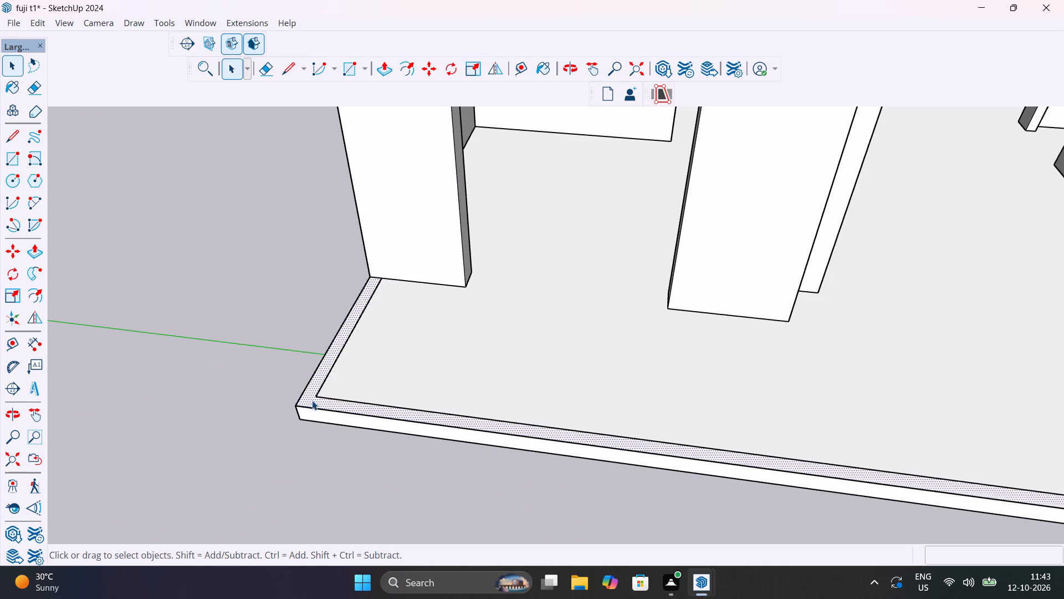
{"action": "double_click", "coordinate": [312, 400]}
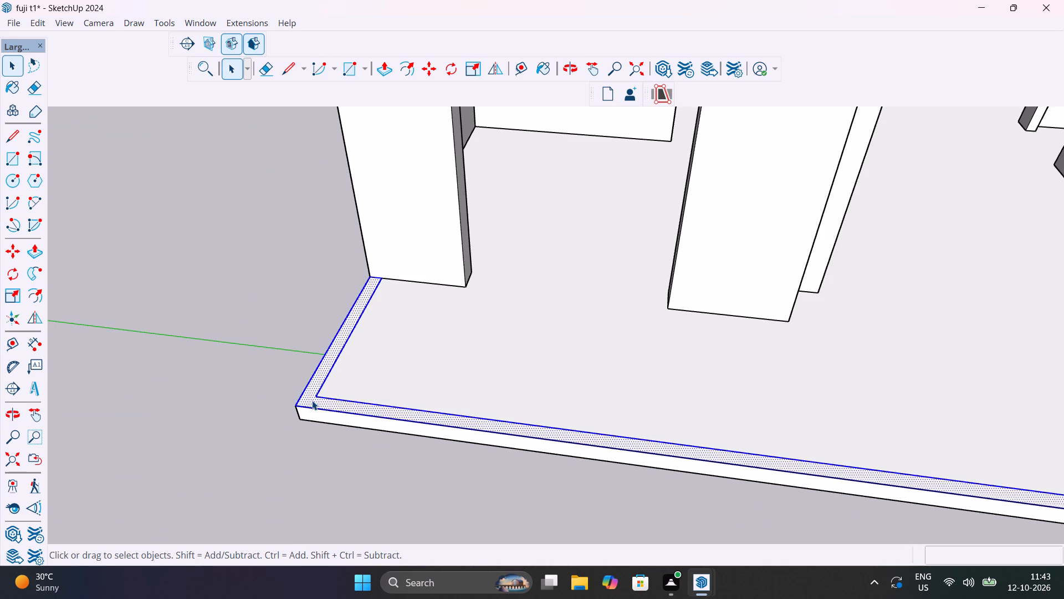
{"action": "double_click", "coordinate": [312, 400]}
{"action": "right_click", "coordinate": [312, 400]}
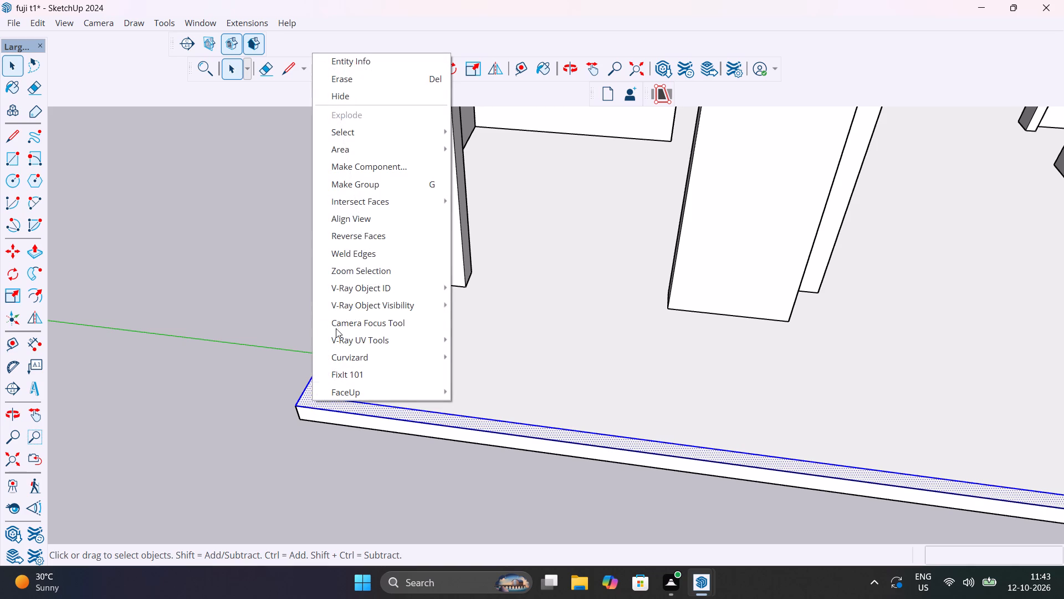
{"action": "left_click", "coordinate": [361, 186]}
Inside the new group, pull the balcony border face up 5'6" as a perimeter wall, and leave the group.
{"action": "double_click", "coordinate": [331, 405]}
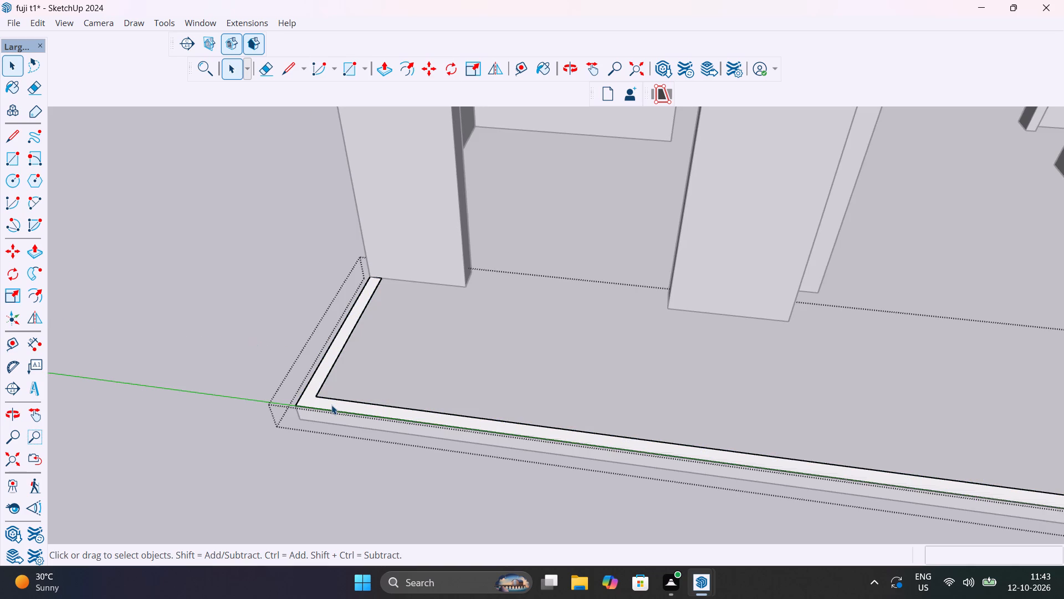
{"action": "key", "text": "p"}
{"action": "left_click", "coordinate": [331, 405]}
{"action": "scroll", "coordinate": [318, 379], "scroll_direction": "down", "scroll_amount": 5}
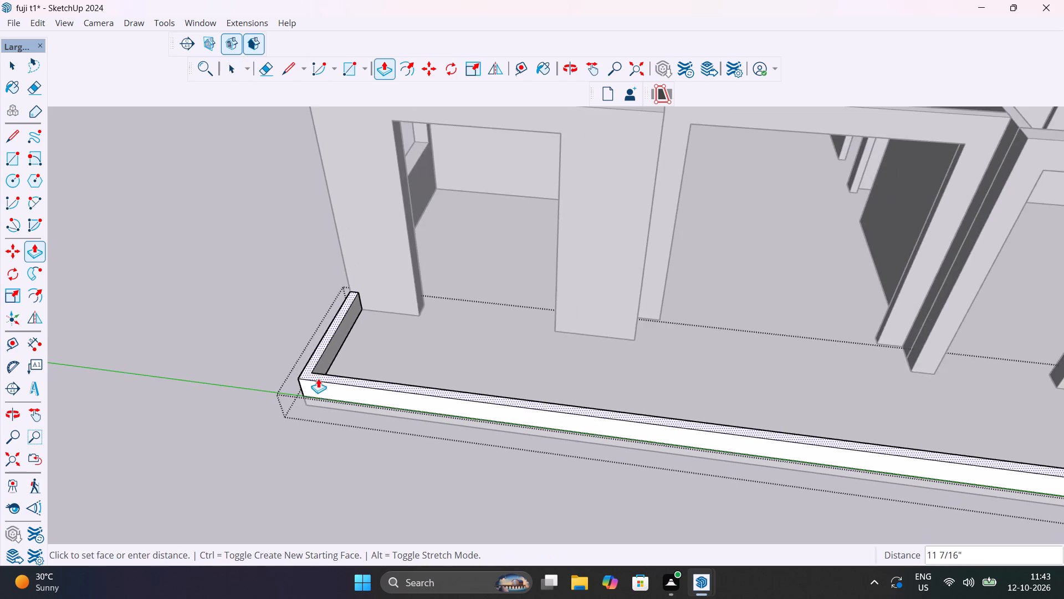
{"action": "scroll", "coordinate": [319, 375], "scroll_direction": "down", "scroll_amount": 6}
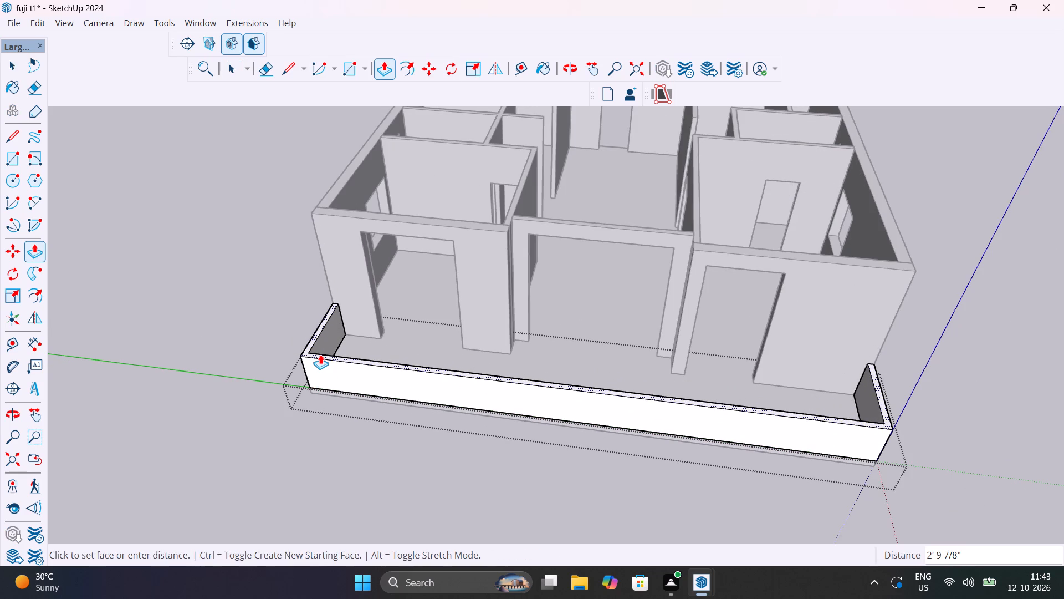
{"action": "key", "text": "5"}
{"action": "type", "text": "'6\""}
{"action": "key", "text": "Return"}
{"action": "key", "text": "space"}
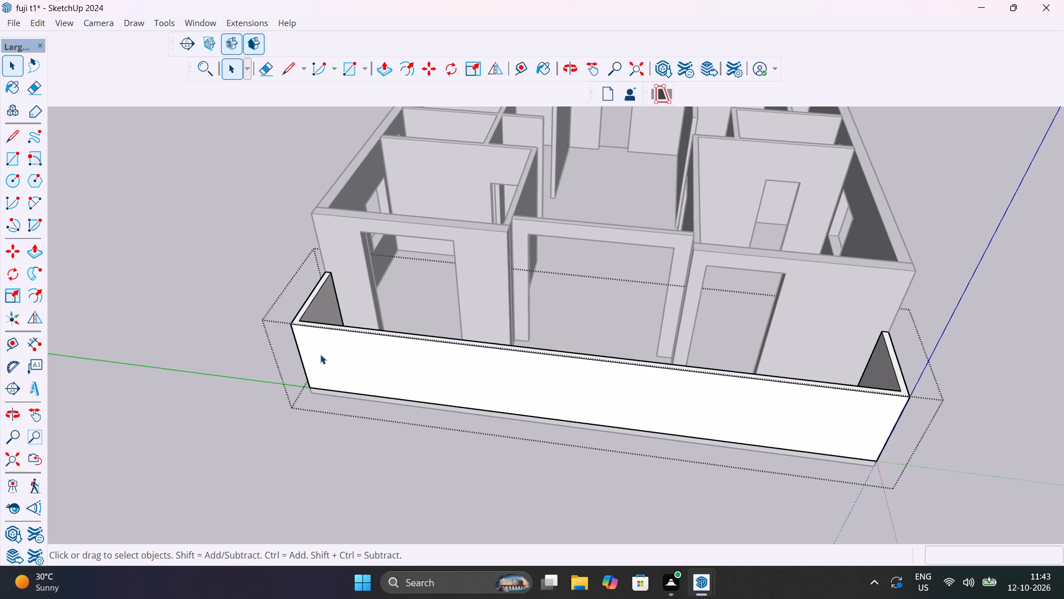
{"action": "left_click", "coordinate": [204, 327]}
{"action": "scroll", "coordinate": [396, 417], "scroll_direction": "up", "scroll_amount": 1}
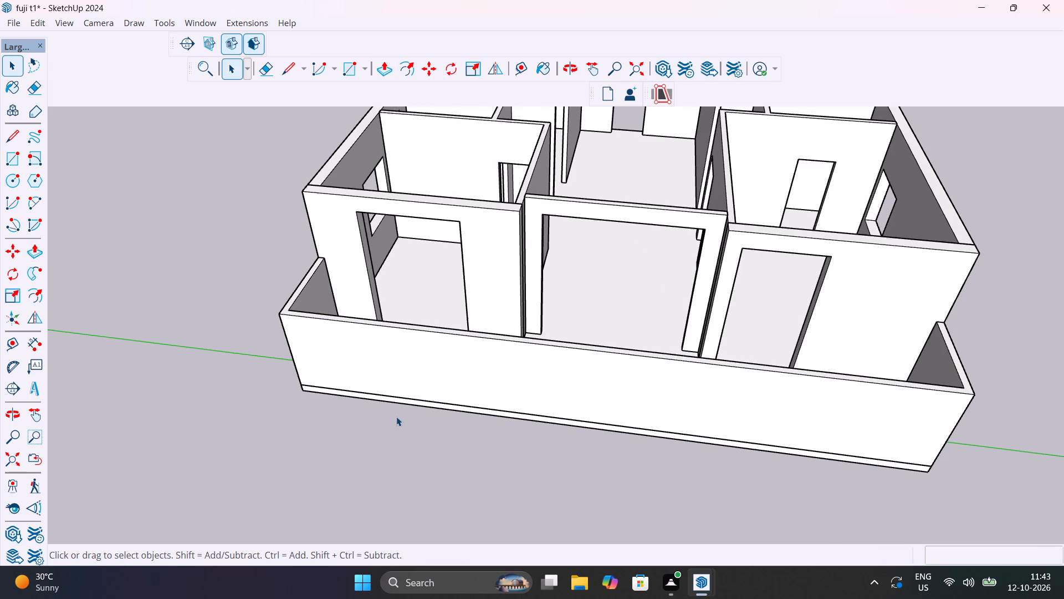
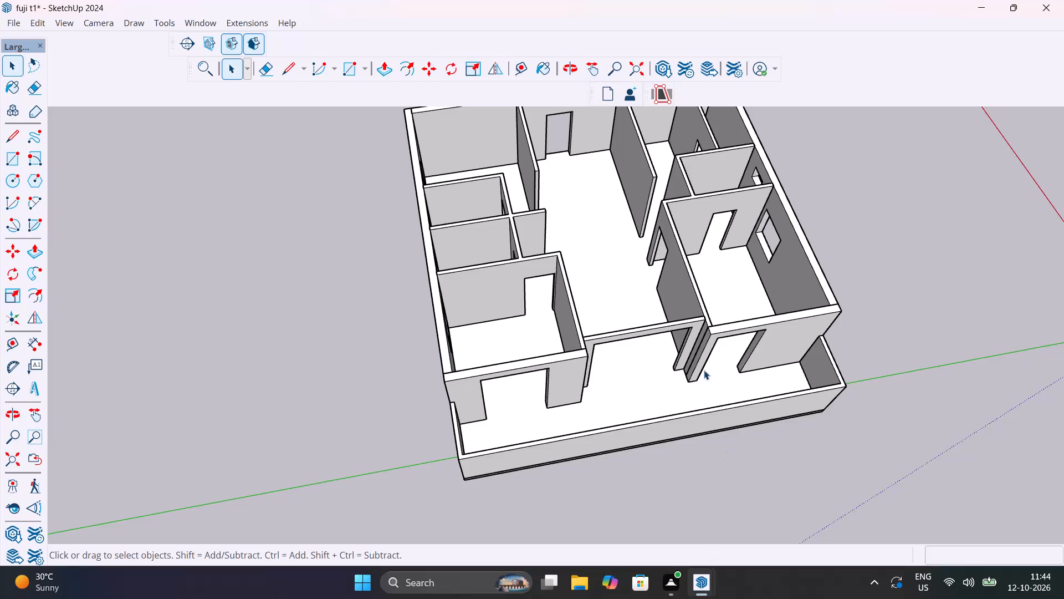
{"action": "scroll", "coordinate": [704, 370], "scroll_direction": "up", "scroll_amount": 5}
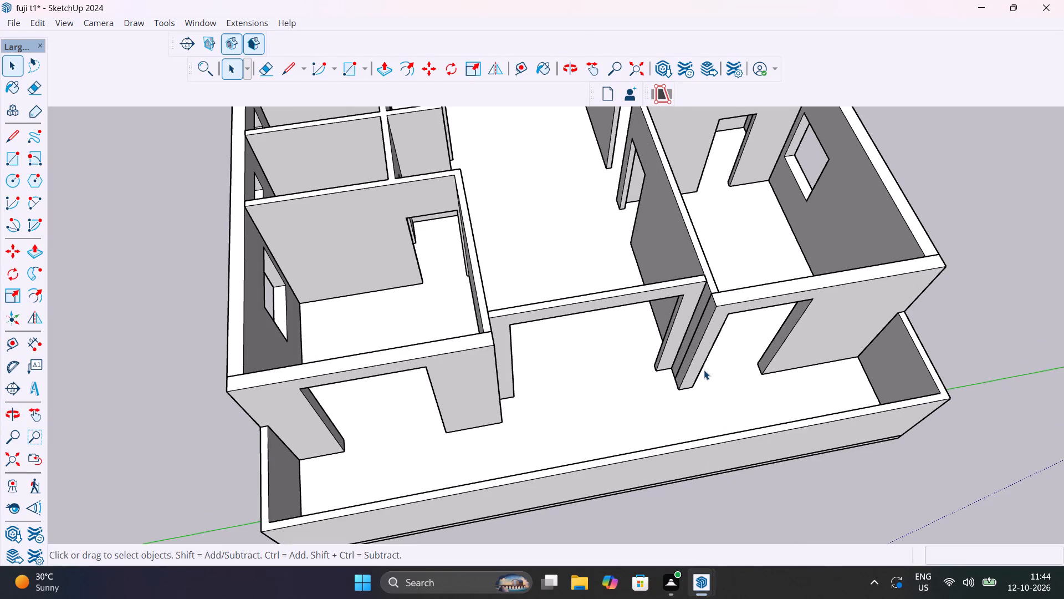
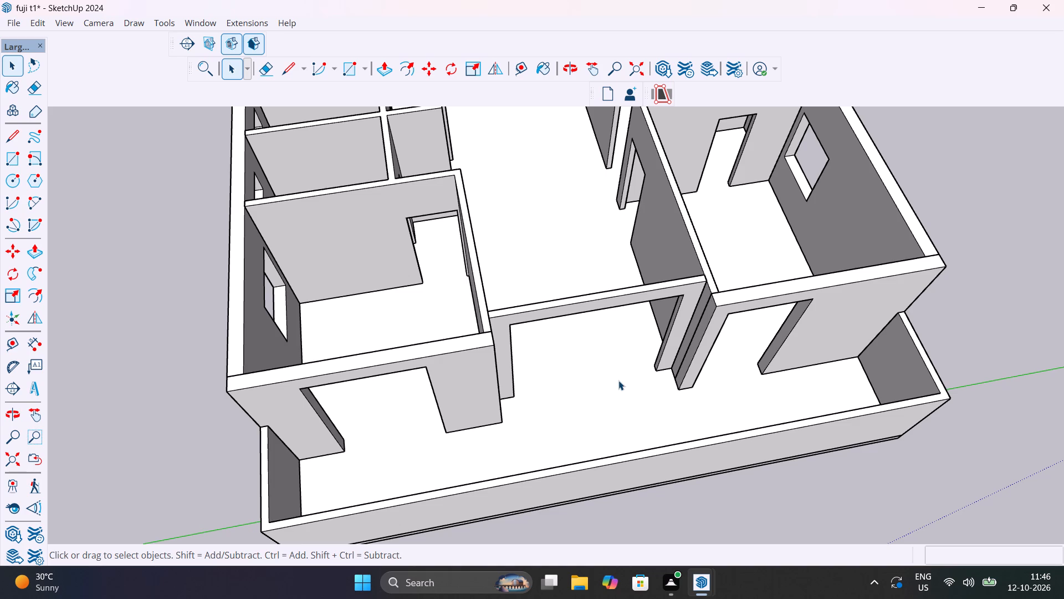
Examine the apartment model from all sides, checking the rooms, partition walls, wall openings and balcony.
{"action": "scroll", "coordinate": [618, 387], "scroll_direction": "down", "scroll_amount": 8}
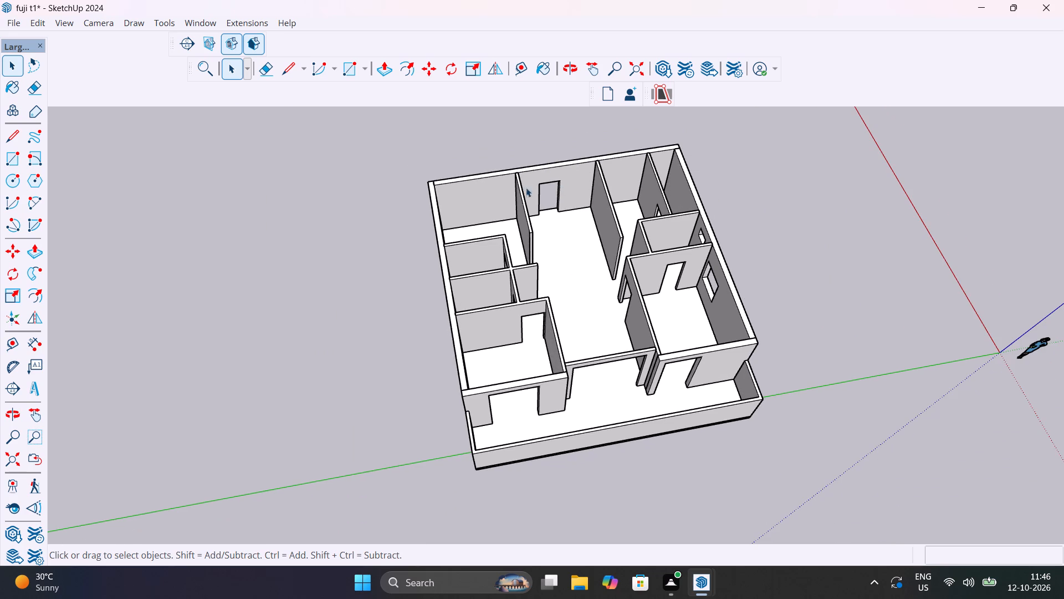
{"action": "scroll", "coordinate": [531, 205], "scroll_direction": "up", "scroll_amount": 5}
{"action": "middle_click_drag", "start_coordinate": [577, 231], "coordinate": [955, 161]}
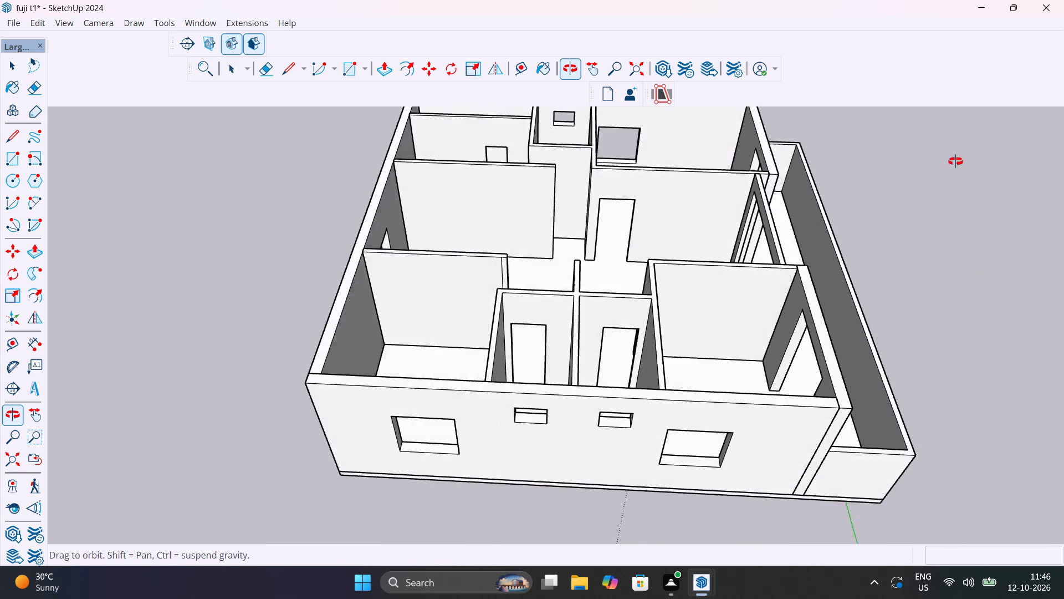
{"action": "middle_click_drag", "start_coordinate": [955, 161], "coordinate": [878, 151]}
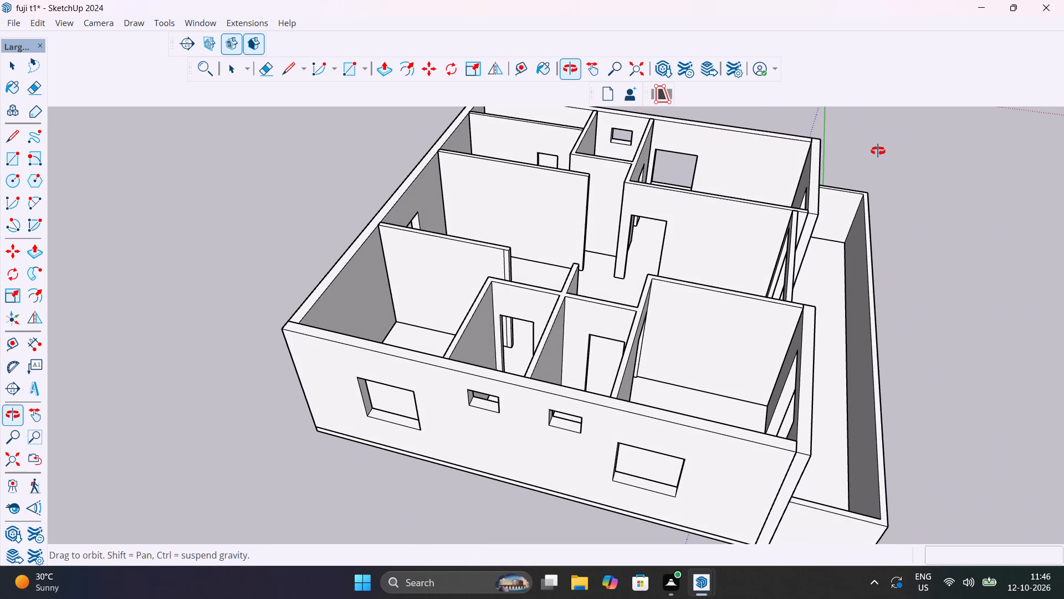
{"action": "middle_click_drag", "start_coordinate": [878, 151], "coordinate": [869, 62]}
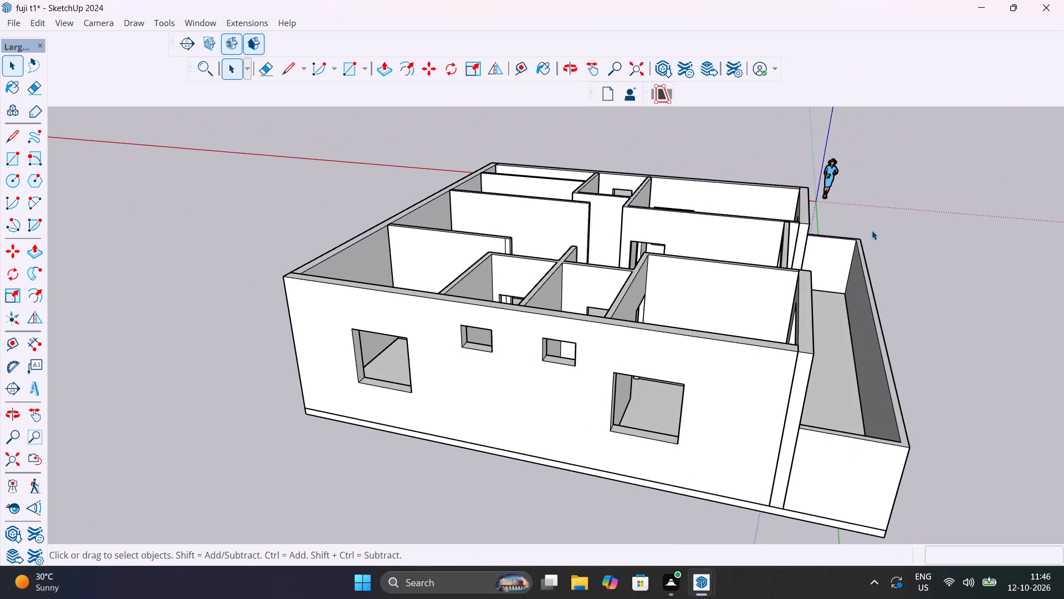
{"action": "scroll", "coordinate": [839, 372], "scroll_direction": "down", "scroll_amount": 6}
{"action": "middle_click_drag", "start_coordinate": [819, 385], "coordinate": [335, 350]}
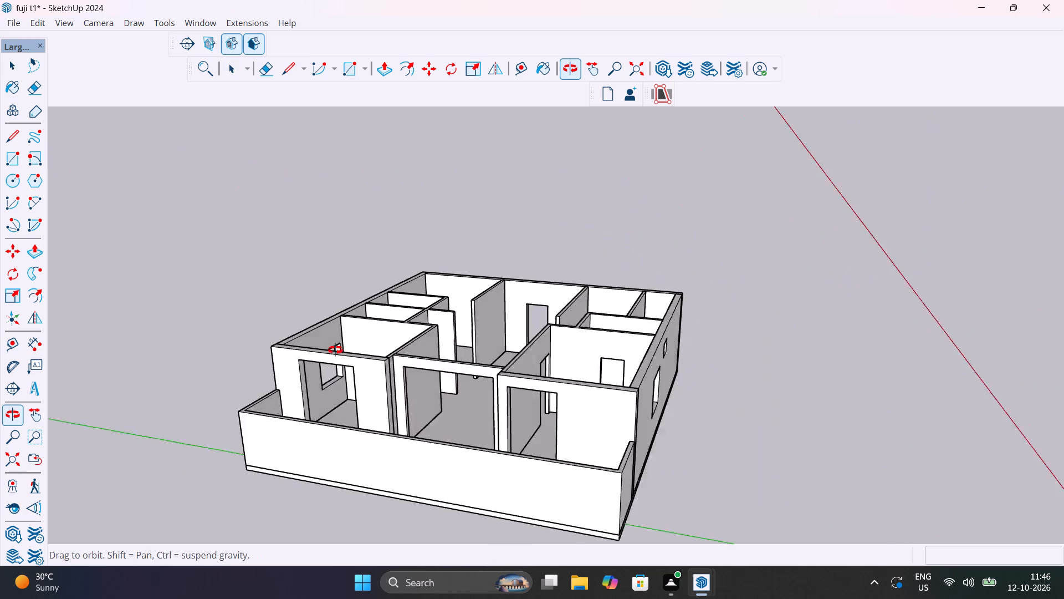
{"action": "middle_click_drag", "start_coordinate": [335, 350], "coordinate": [474, 364]}
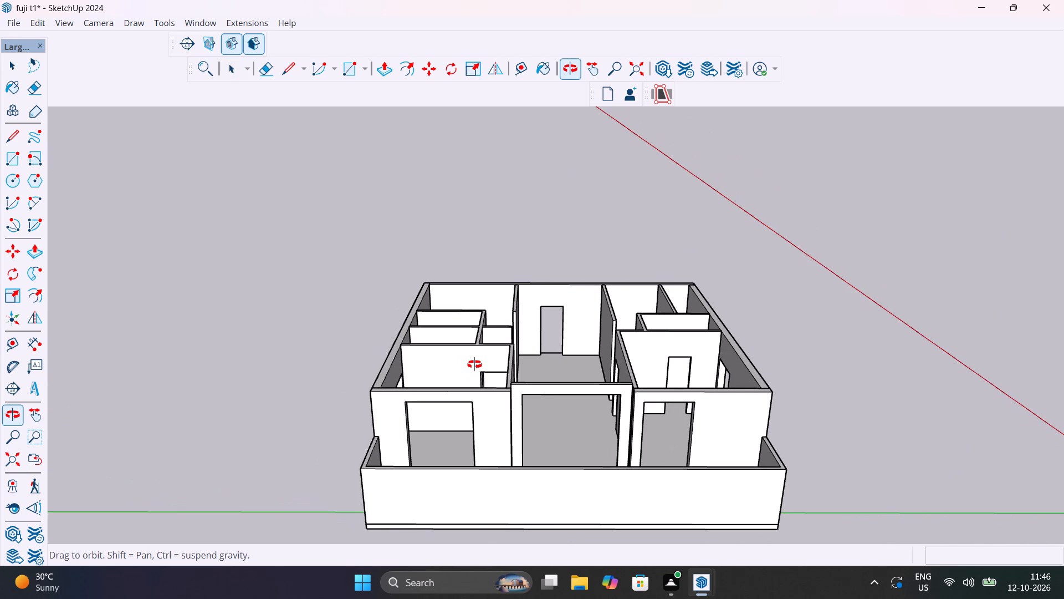
{"action": "middle_click_drag", "start_coordinate": [474, 364], "coordinate": [521, 392]}
{"action": "scroll", "coordinate": [622, 375], "scroll_direction": "down", "scroll_amount": 7}
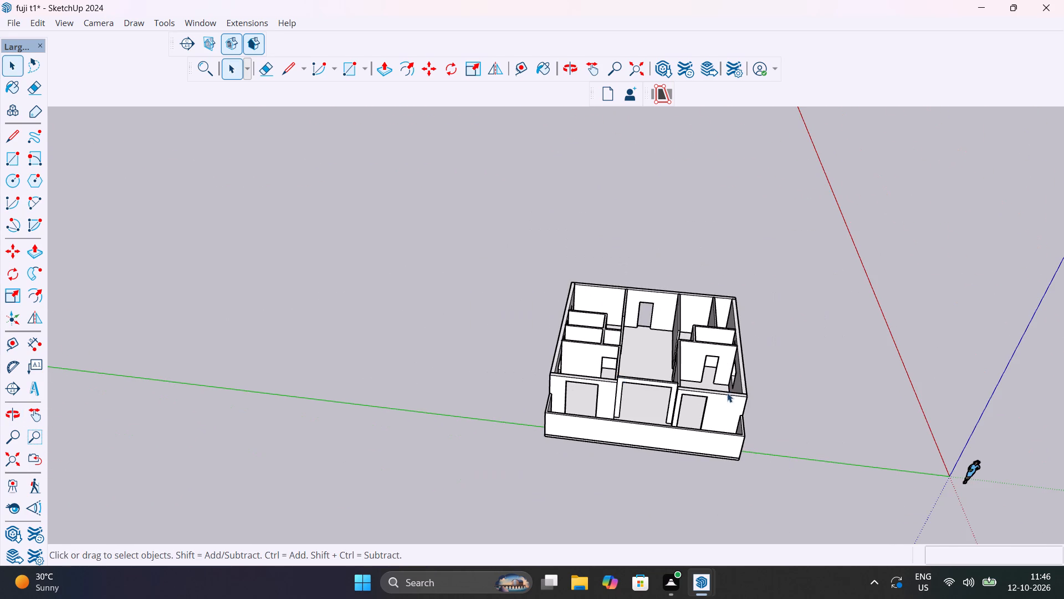
{"action": "middle_click_drag", "start_coordinate": [616, 368], "coordinate": [498, 338], "text": "shift"}
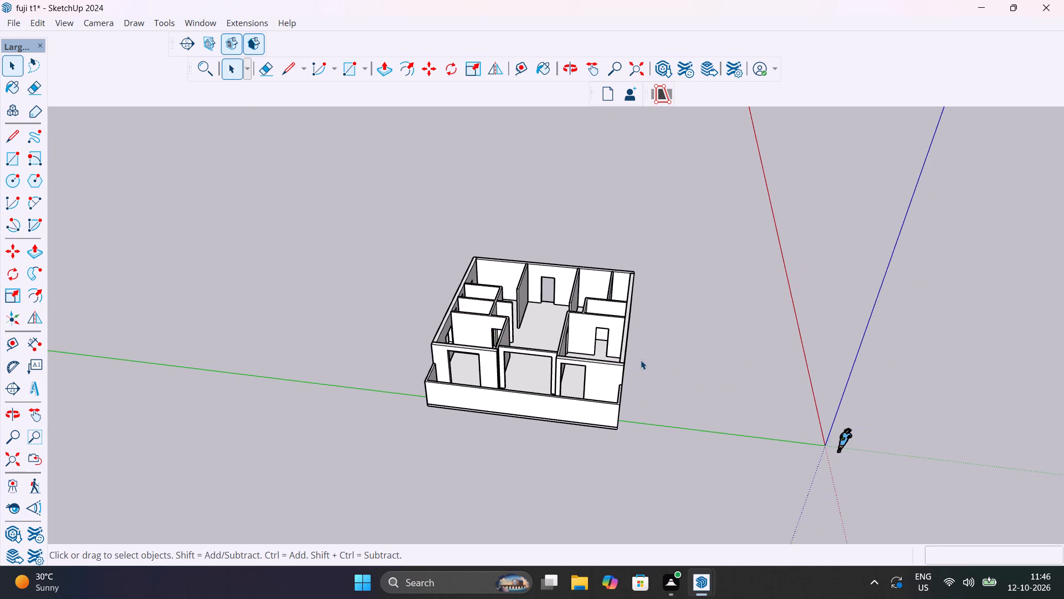
{"action": "scroll", "coordinate": [641, 360], "scroll_direction": "up", "scroll_amount": 4}
{"action": "middle_click_drag", "start_coordinate": [637, 377], "coordinate": [404, 390]}
{"action": "scroll", "coordinate": [494, 362], "scroll_direction": "up", "scroll_amount": 6}
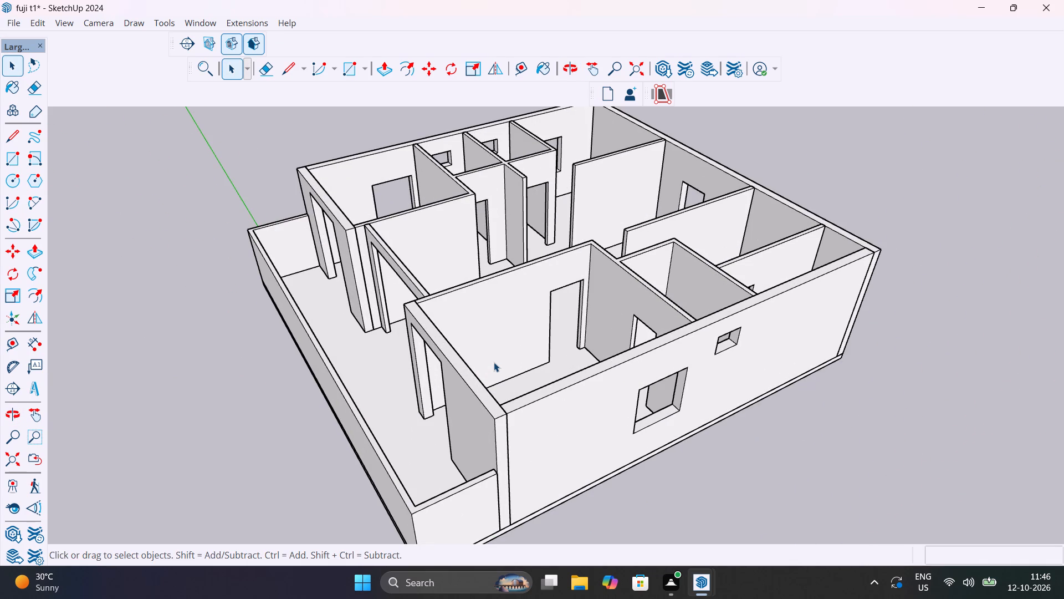
{"action": "scroll", "coordinate": [669, 266], "scroll_direction": "up", "scroll_amount": 6}
{"action": "scroll", "coordinate": [662, 302], "scroll_direction": "down", "scroll_amount": 7}
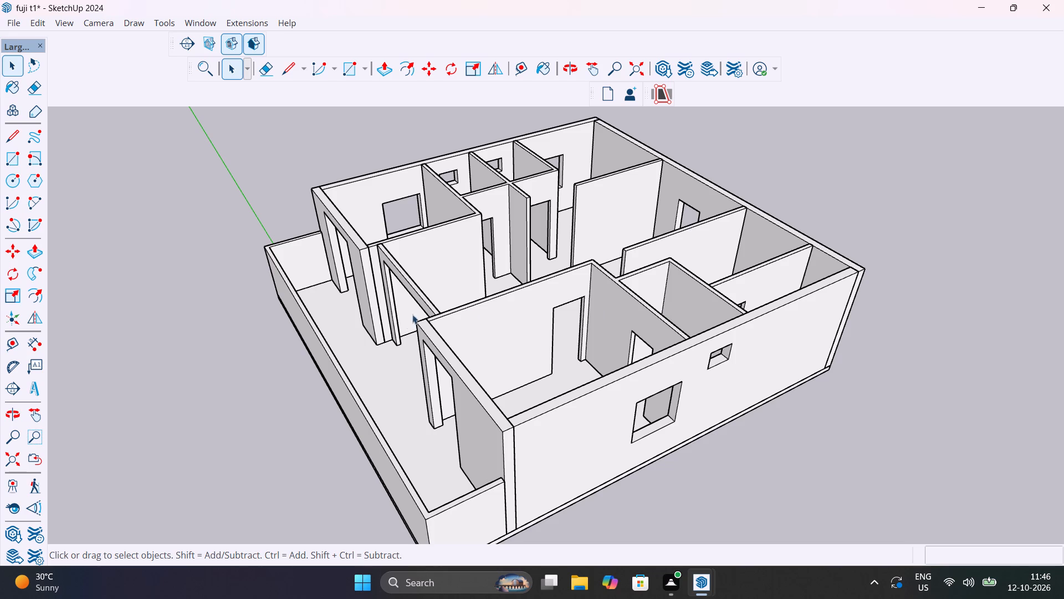
{"action": "scroll", "coordinate": [388, 324], "scroll_direction": "up", "scroll_amount": 11}
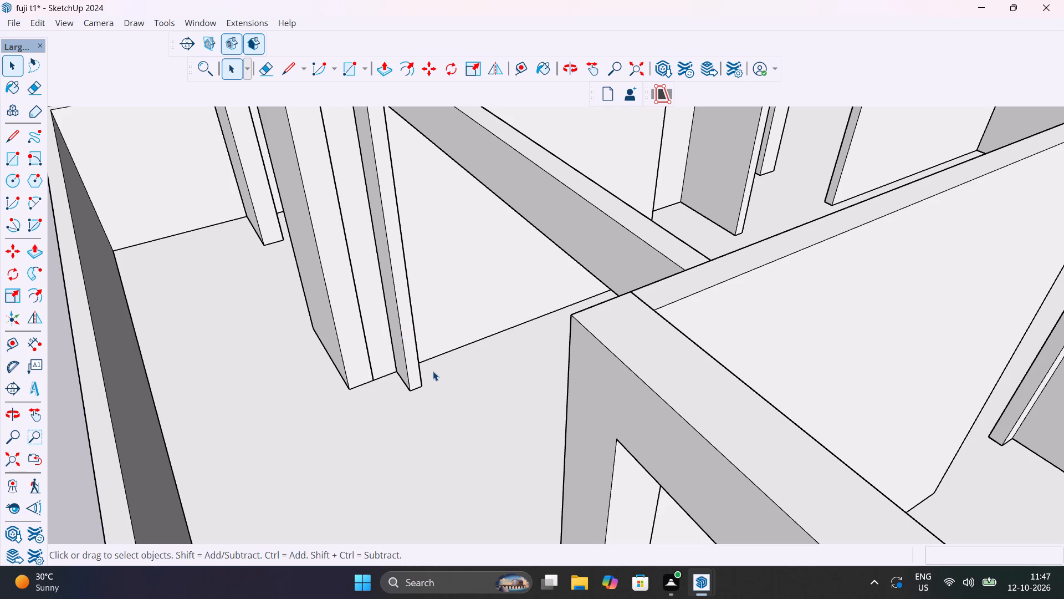
{"action": "scroll", "coordinate": [433, 371], "scroll_direction": "down", "scroll_amount": 4}
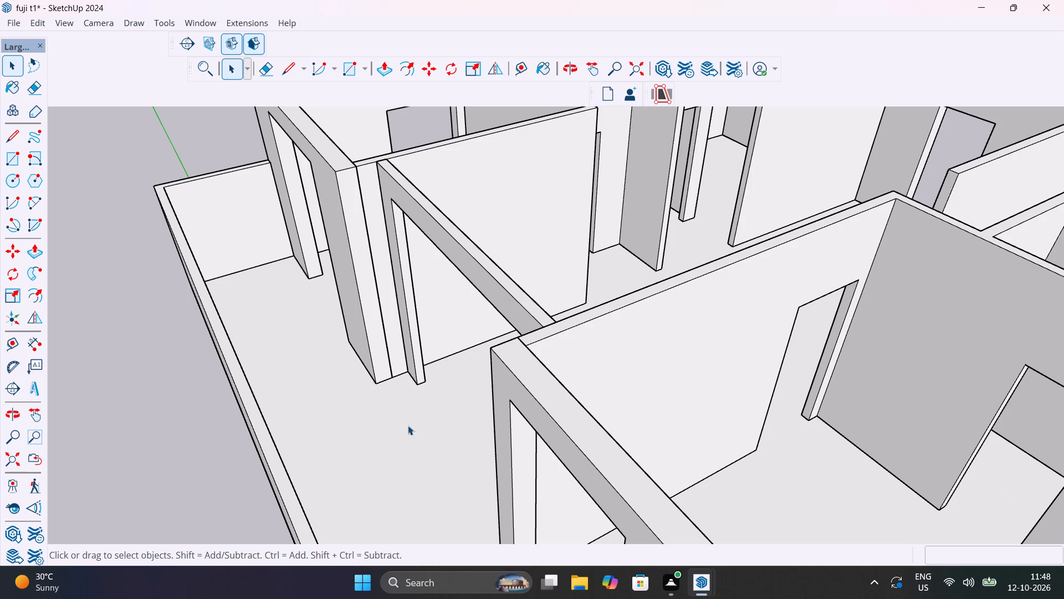
{"action": "scroll", "coordinate": [643, 418], "scroll_direction": "down", "scroll_amount": 5}
{"action": "middle_click_drag", "start_coordinate": [564, 445], "coordinate": [575, 448]}
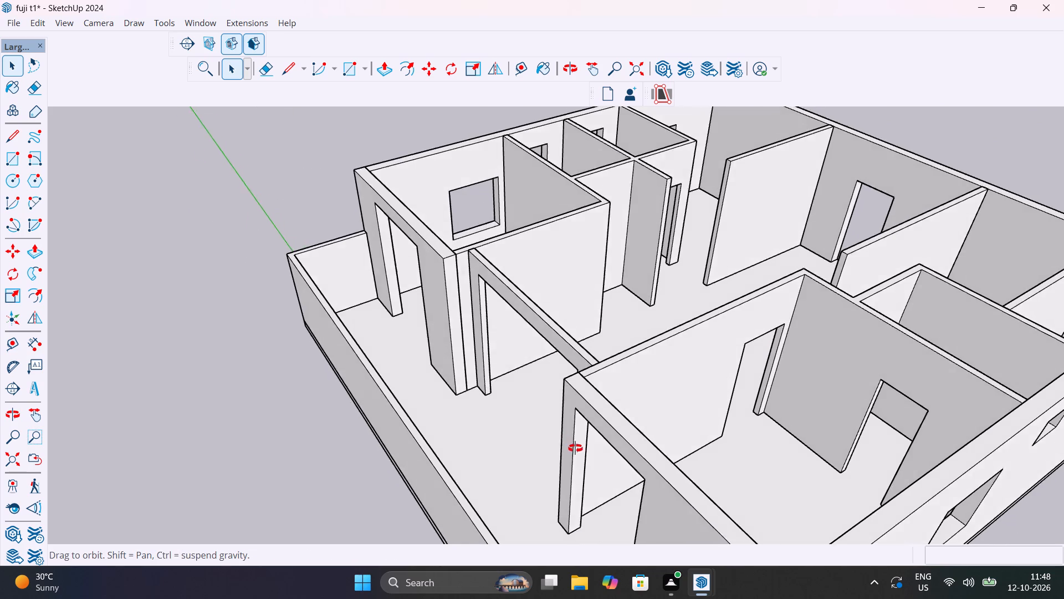
{"action": "middle_click_drag", "start_coordinate": [575, 448], "coordinate": [784, 458]}
{"action": "middle_click_drag", "start_coordinate": [610, 328], "coordinate": [515, 476], "text": "shift"}
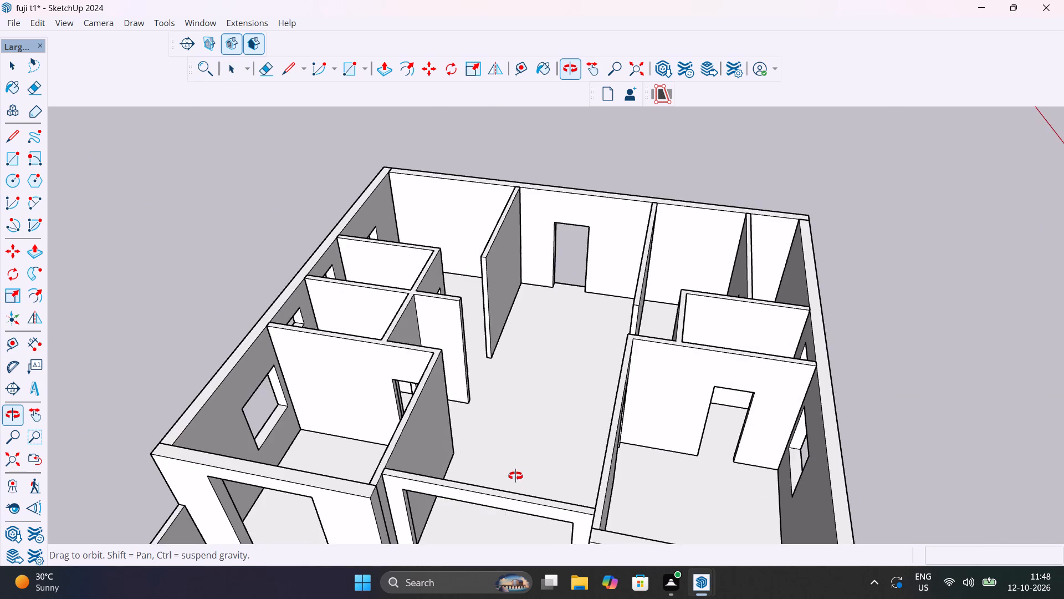
{"action": "middle_click_drag", "start_coordinate": [515, 476], "coordinate": [543, 445], "text": "shift"}
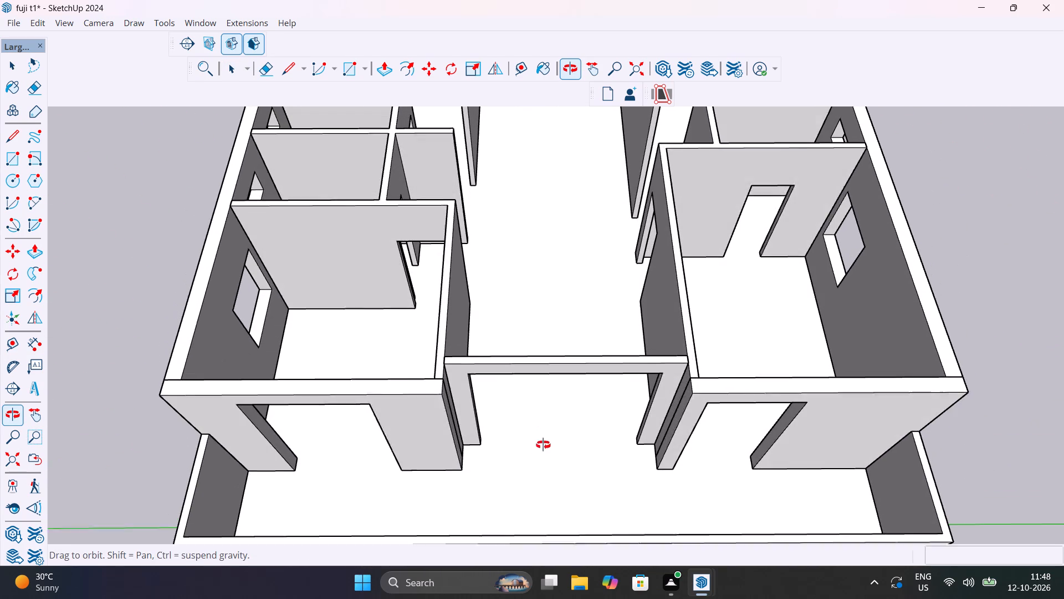
{"action": "middle_click_drag", "start_coordinate": [543, 445], "coordinate": [543, 447], "text": "shift"}
{"action": "scroll", "coordinate": [544, 443], "scroll_direction": "down", "scroll_amount": 6}
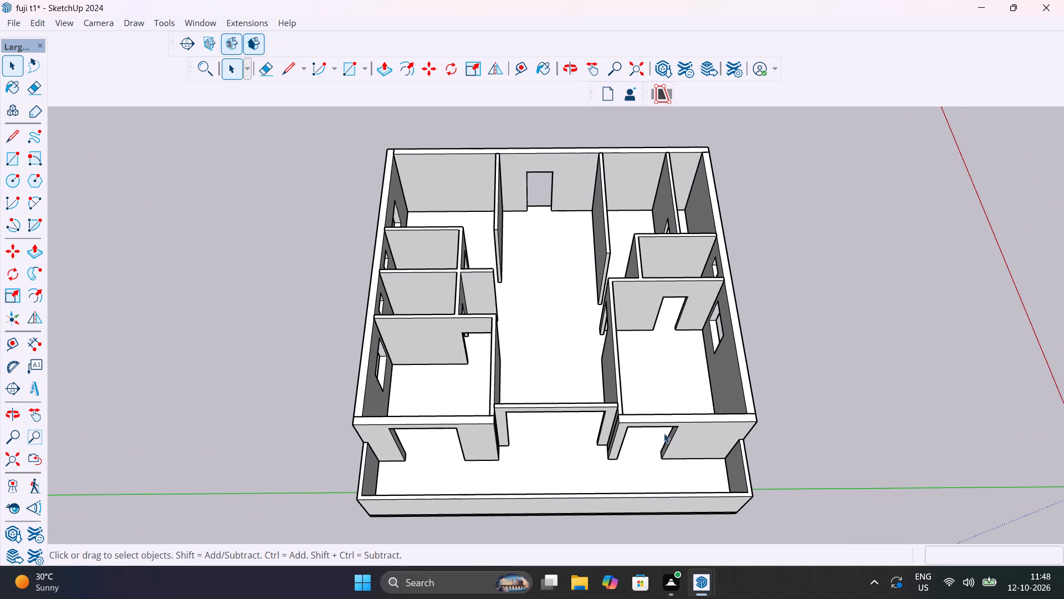
{"action": "middle_click_drag", "start_coordinate": [648, 427], "coordinate": [266, 335]}
{"action": "scroll", "coordinate": [309, 337], "scroll_direction": "down", "scroll_amount": 1}
{"action": "scroll", "coordinate": [557, 403], "scroll_direction": "up", "scroll_amount": 6}
{"action": "middle_click_drag", "start_coordinate": [567, 412], "coordinate": [549, 440]}
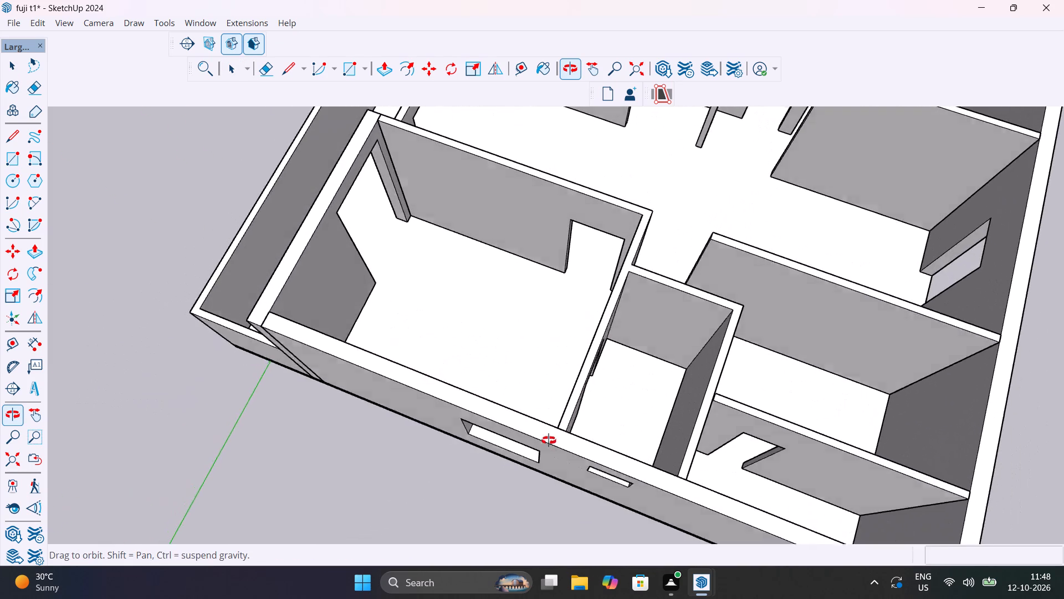
{"action": "middle_click_drag", "start_coordinate": [549, 440], "coordinate": [549, 441]}
{"action": "scroll", "coordinate": [509, 327], "scroll_direction": "down", "scroll_amount": 7}
{"action": "middle_click_drag", "start_coordinate": [596, 262], "coordinate": [740, 377], "text": "shift"}
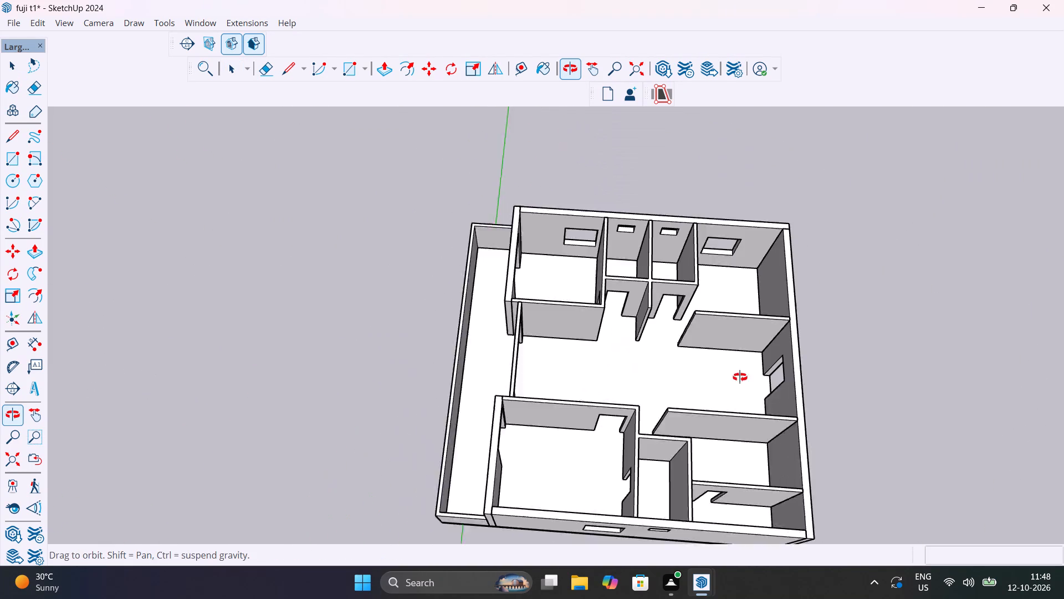
{"action": "middle_click_drag", "start_coordinate": [740, 377], "coordinate": [752, 376], "text": "shift"}
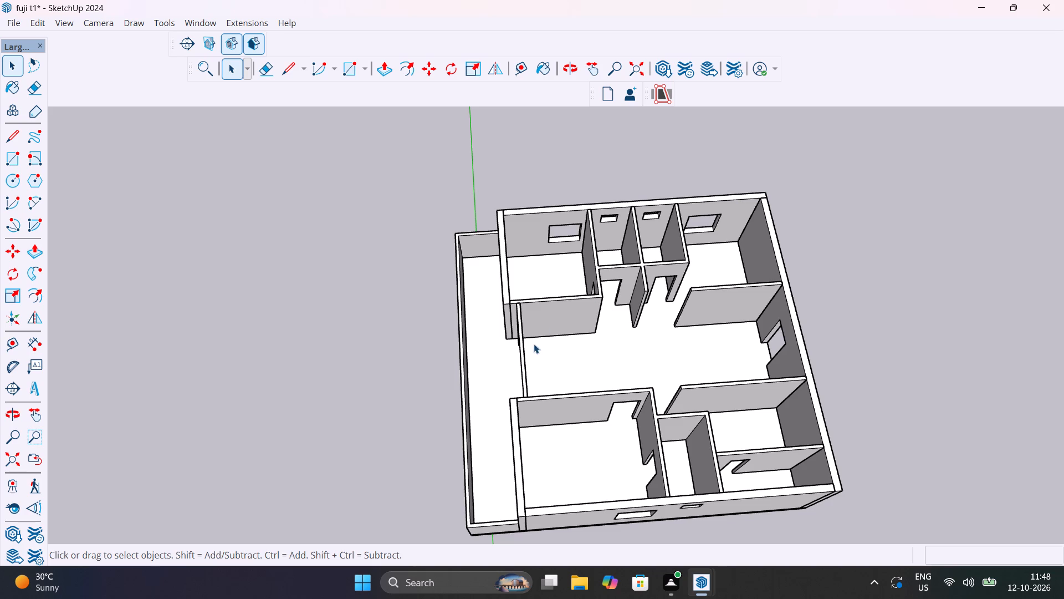
Push back the end face of the bedroom's balcony-side wall by 4 1/2", up to the partition beside the central opening.
{"action": "scroll", "coordinate": [473, 318], "scroll_direction": "up", "scroll_amount": 5}
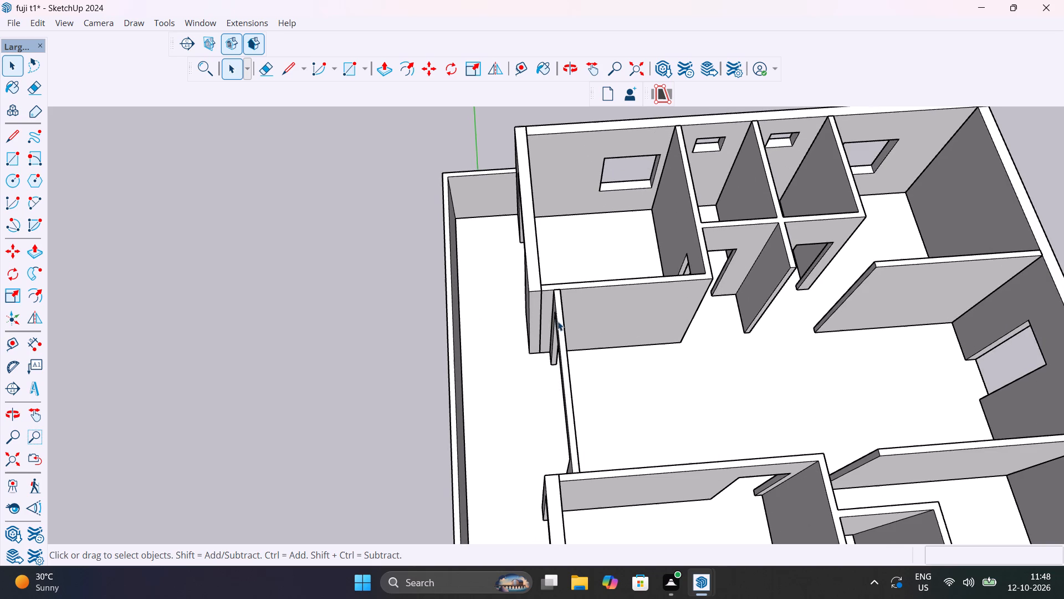
{"action": "scroll", "coordinate": [536, 293], "scroll_direction": "up", "scroll_amount": 11}
{"action": "middle_click_drag", "start_coordinate": [570, 350], "coordinate": [847, 343]}
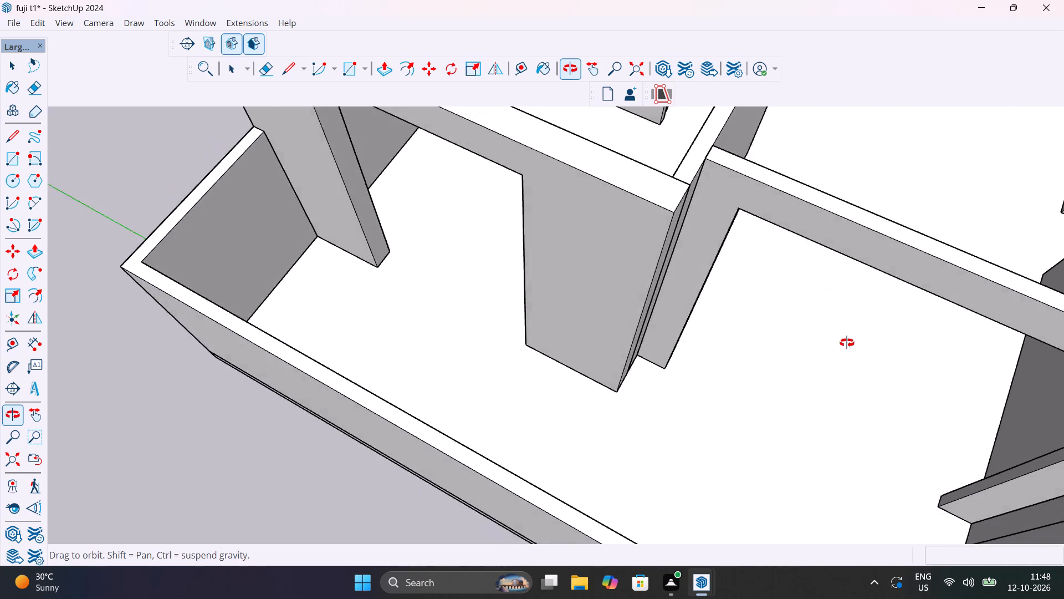
{"action": "middle_click_drag", "start_coordinate": [847, 343], "coordinate": [720, 398]}
{"action": "left_click", "coordinate": [458, 339]}
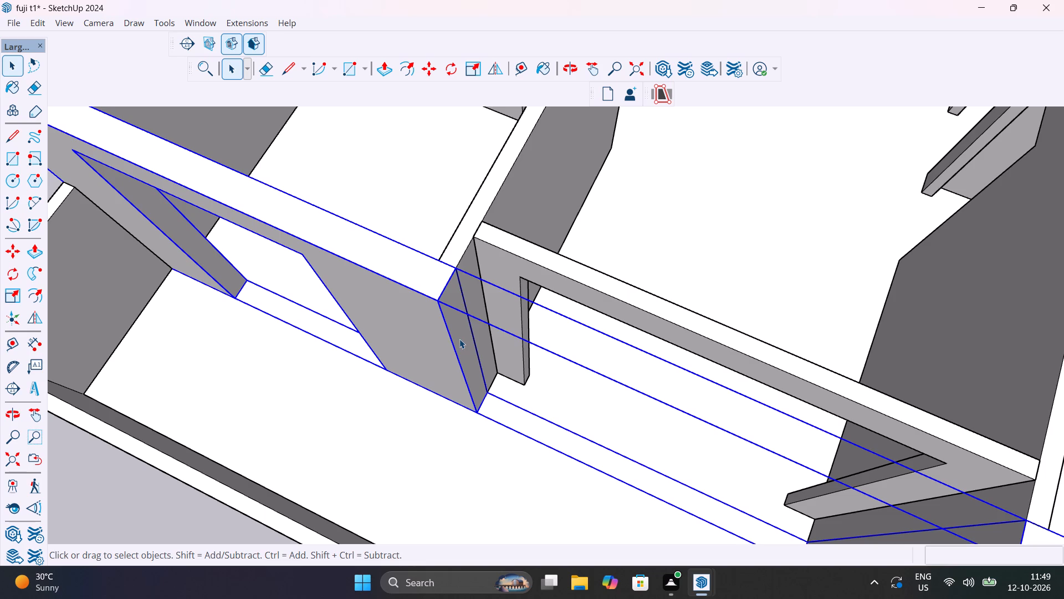
{"action": "double_click", "coordinate": [459, 339]}
{"action": "left_click", "coordinate": [460, 339]}
{"action": "left_click", "coordinate": [461, 339]}
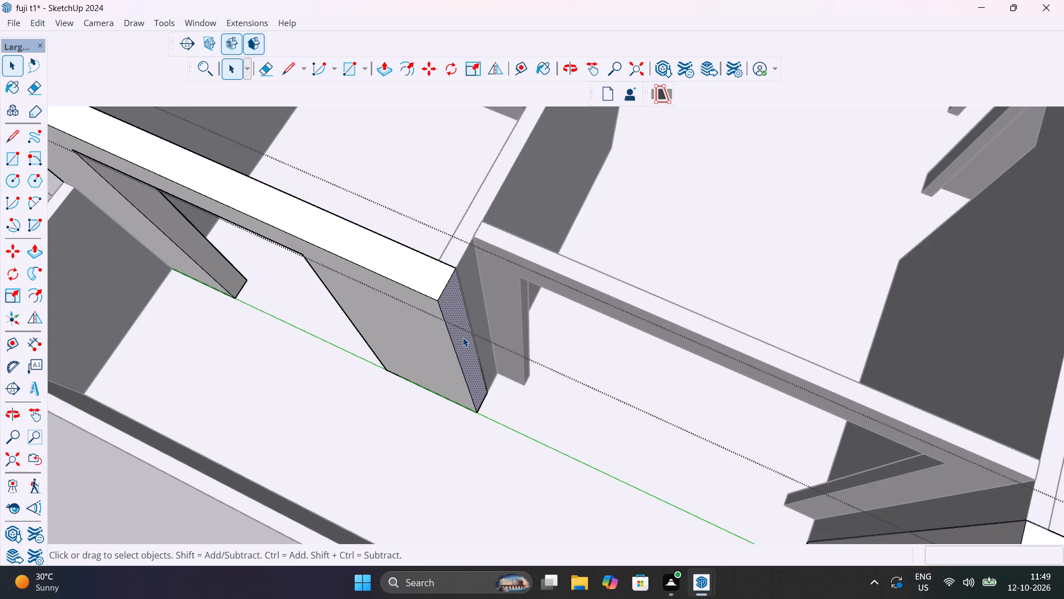
{"action": "key", "text": "p"}
{"action": "left_click", "coordinate": [463, 337]}
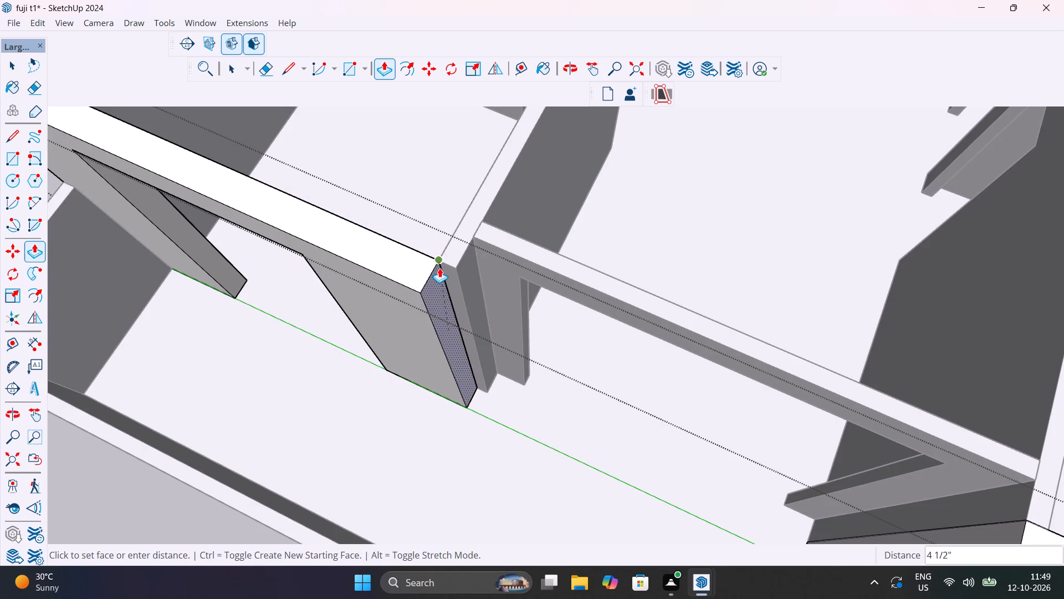
{"action": "left_click", "coordinate": [439, 268]}
{"action": "key", "text": "space"}
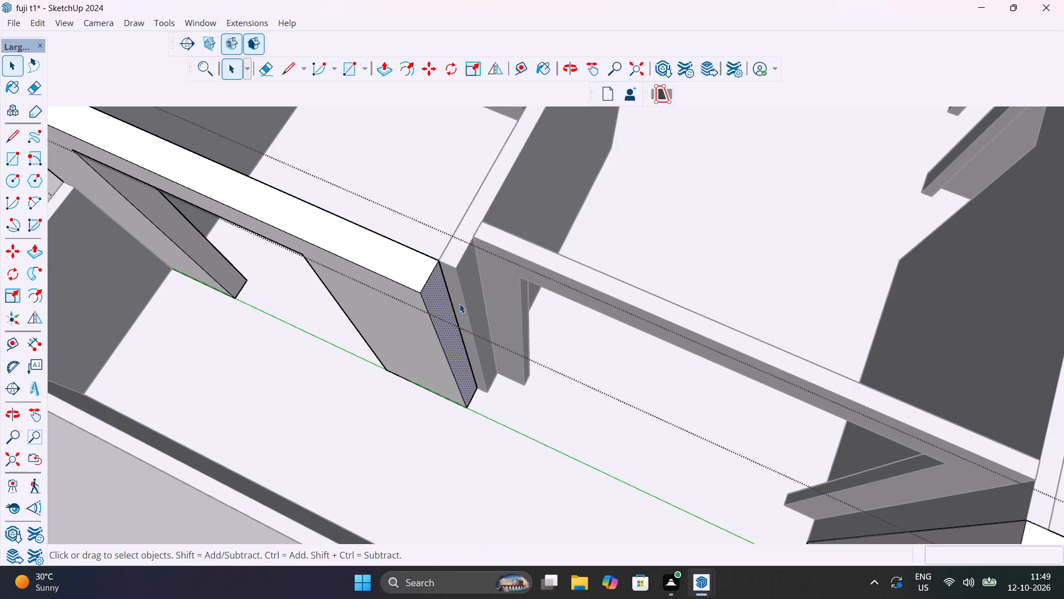
Push/Pull the end face of the adjoining partition wall out 5' 9" across the balcony to the perimeter wall.
{"action": "left_click", "coordinate": [459, 302]}
{"action": "triple_click", "coordinate": [458, 312]}
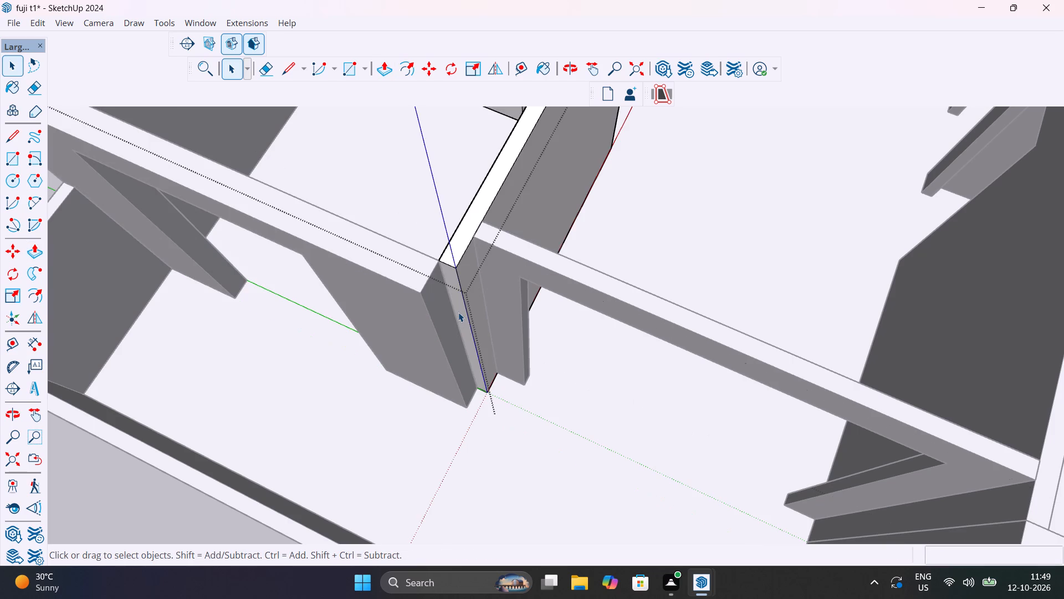
{"action": "left_click", "coordinate": [458, 312]}
{"action": "left_click", "coordinate": [458, 312]}
{"action": "left_click", "coordinate": [461, 324]}
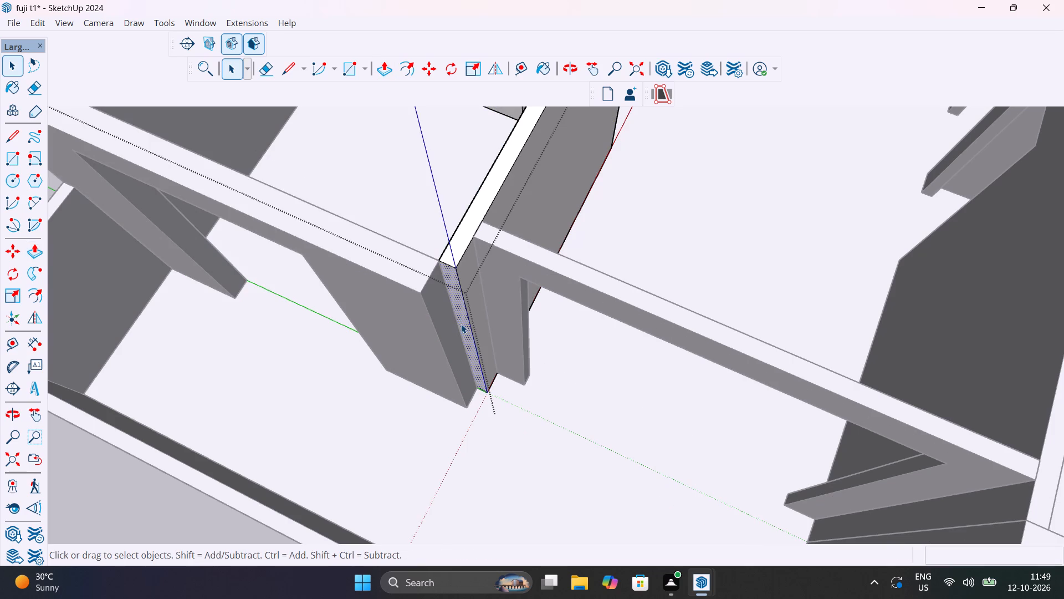
{"action": "key", "text": "p"}
{"action": "left_click", "coordinate": [461, 324]}
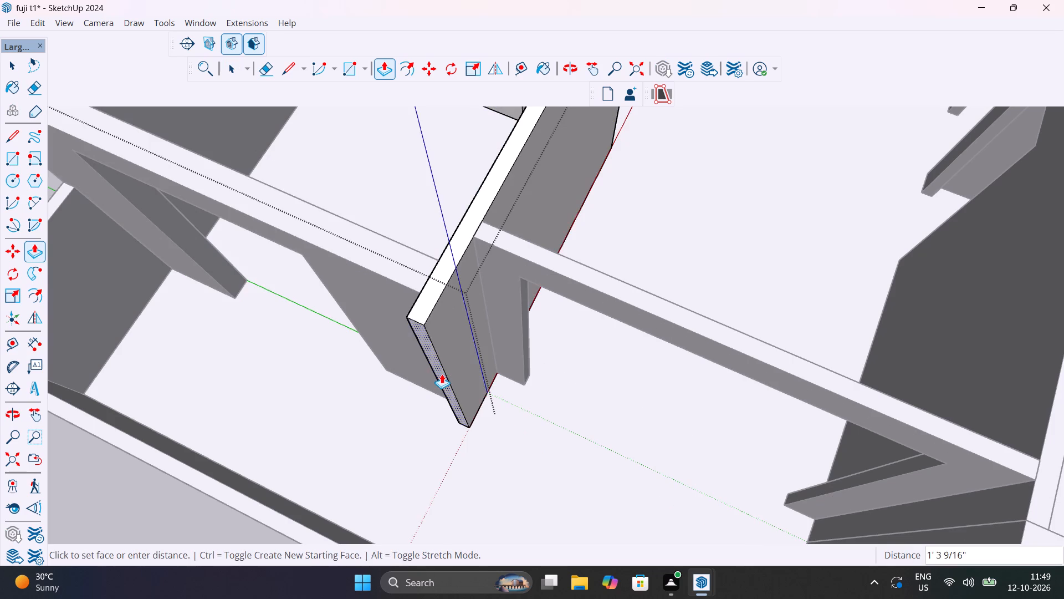
{"action": "scroll", "coordinate": [442, 374], "scroll_direction": "down", "scroll_amount": 6}
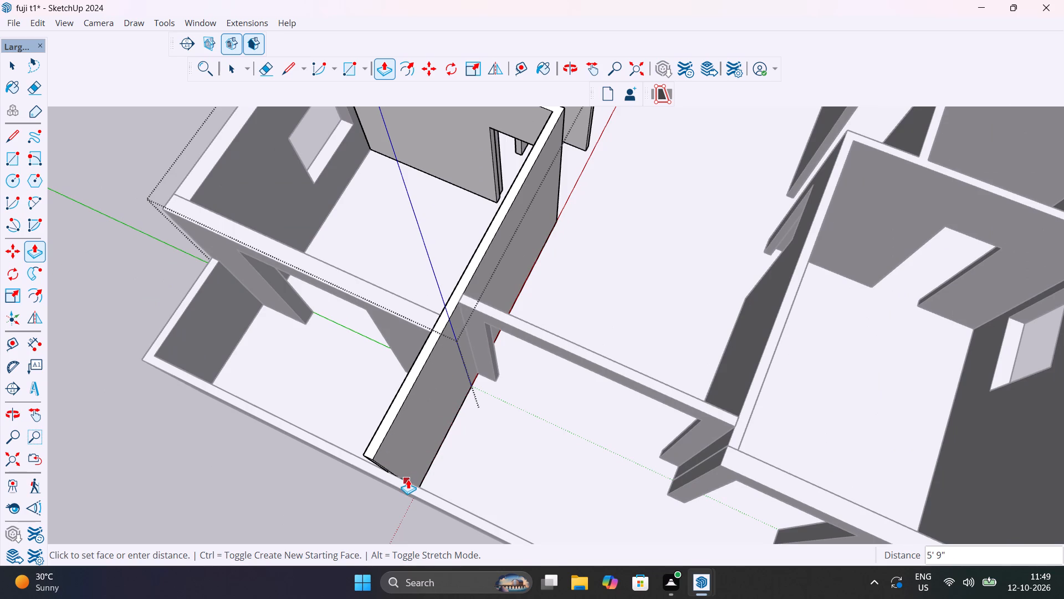
{"action": "left_click", "coordinate": [408, 479]}
{"action": "middle_click_drag", "start_coordinate": [397, 475], "coordinate": [560, 330]}
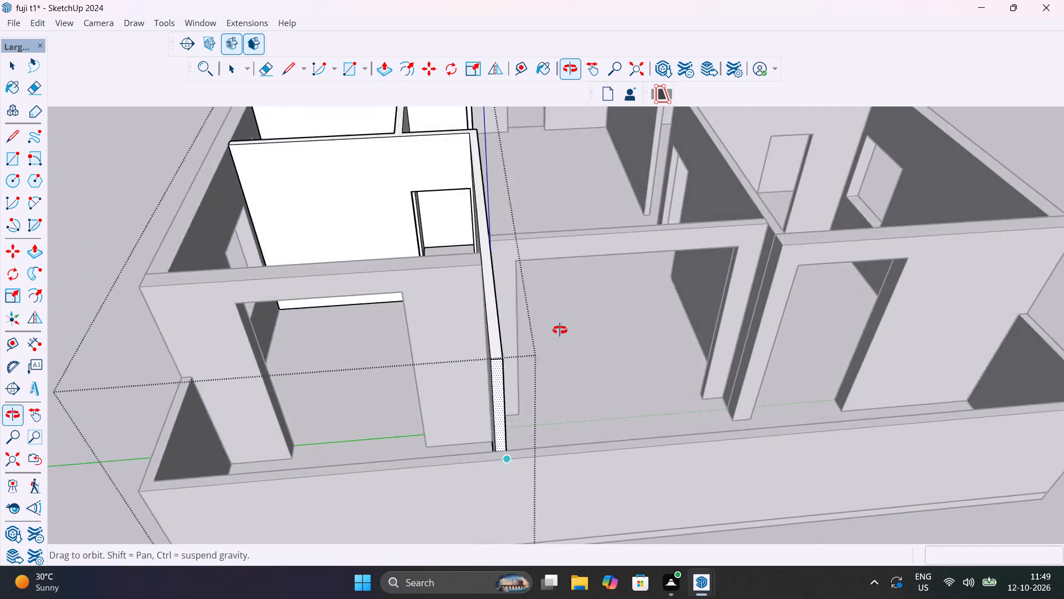
{"action": "middle_click_drag", "start_coordinate": [560, 330], "coordinate": [673, 306]}
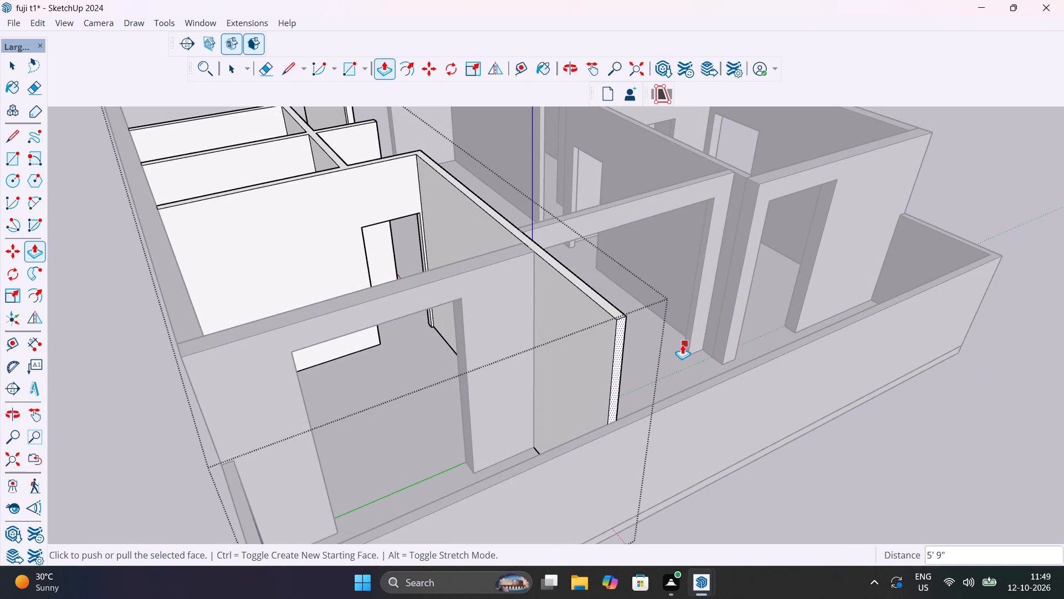
{"action": "middle_click_drag", "start_coordinate": [676, 354], "coordinate": [517, 358]}
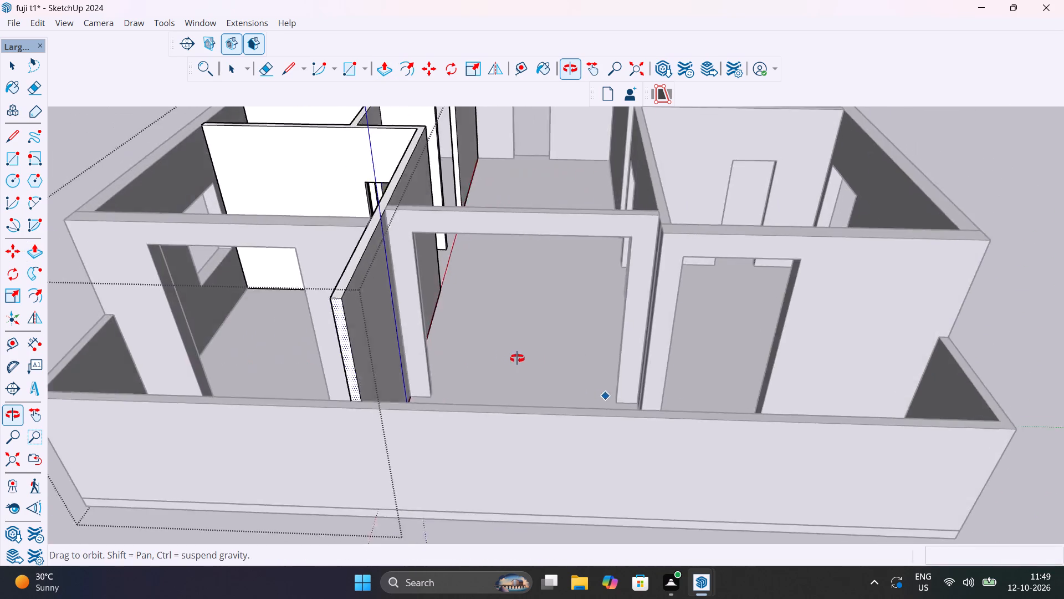
{"action": "middle_click_drag", "start_coordinate": [517, 358], "coordinate": [668, 376]}
{"action": "key", "text": "space"}
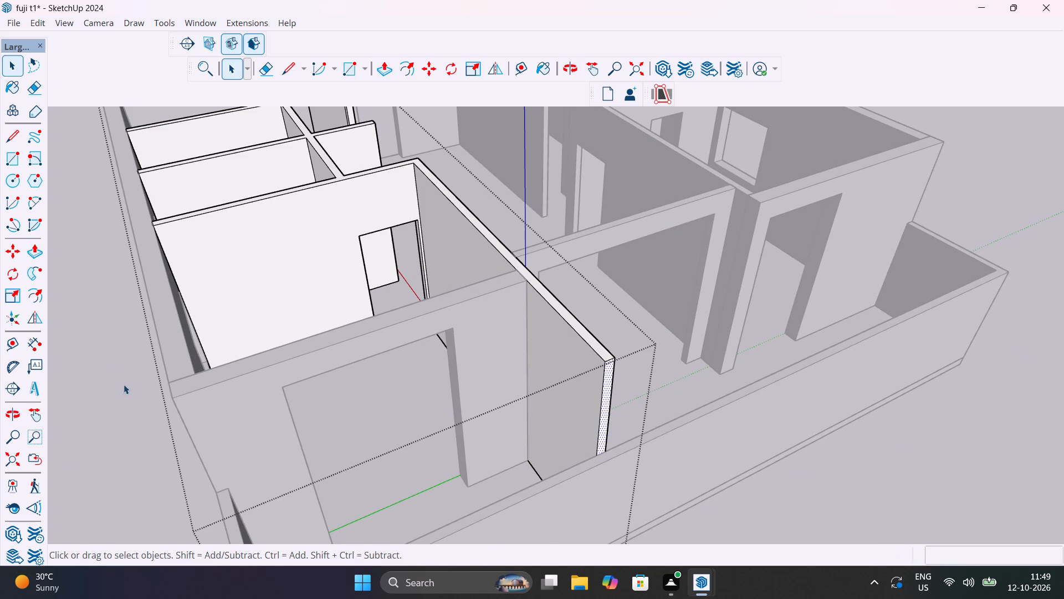
{"action": "left_click", "coordinate": [124, 384]}
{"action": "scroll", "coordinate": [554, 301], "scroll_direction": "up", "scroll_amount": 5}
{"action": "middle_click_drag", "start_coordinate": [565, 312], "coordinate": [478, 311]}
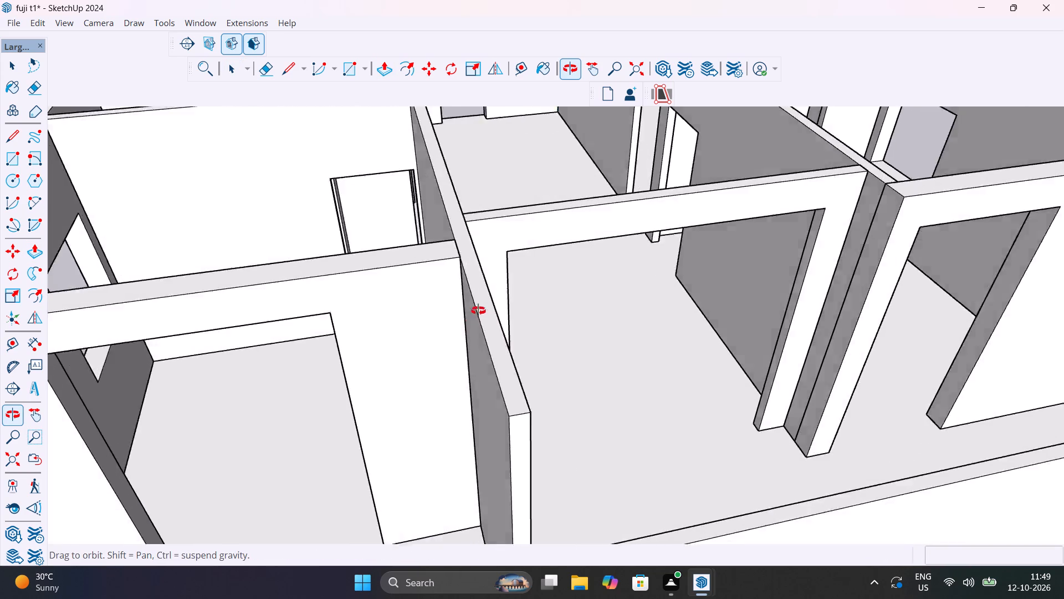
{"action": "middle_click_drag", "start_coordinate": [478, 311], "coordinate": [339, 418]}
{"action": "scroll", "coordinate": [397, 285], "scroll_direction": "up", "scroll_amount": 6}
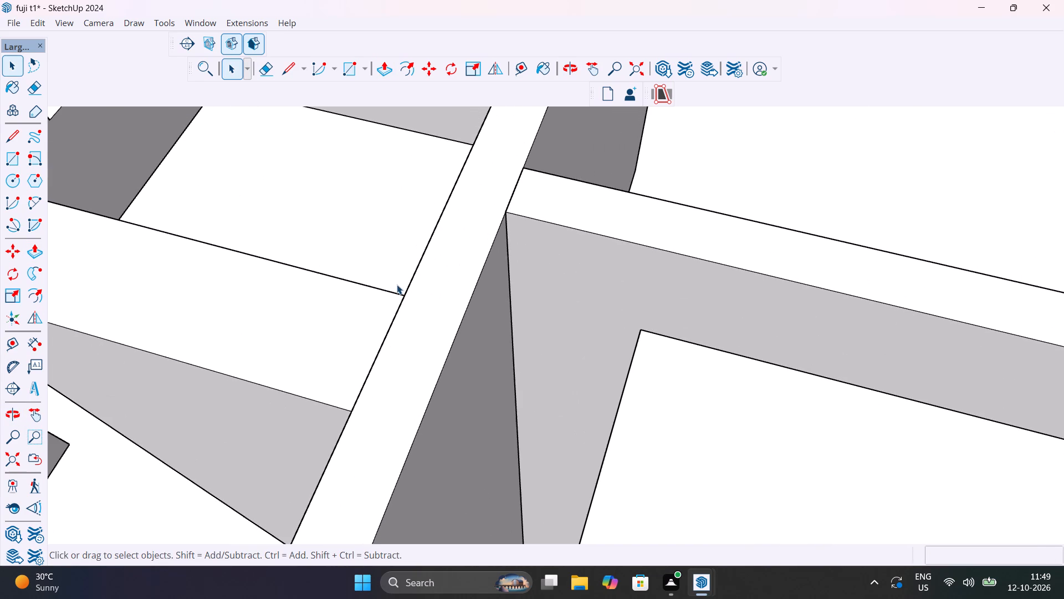
Draw a 4 1/2" line across the partition's top face, in line with the balcony-side face of the bedroom wall.
{"action": "scroll", "coordinate": [397, 285], "scroll_direction": "down", "scroll_amount": 3}
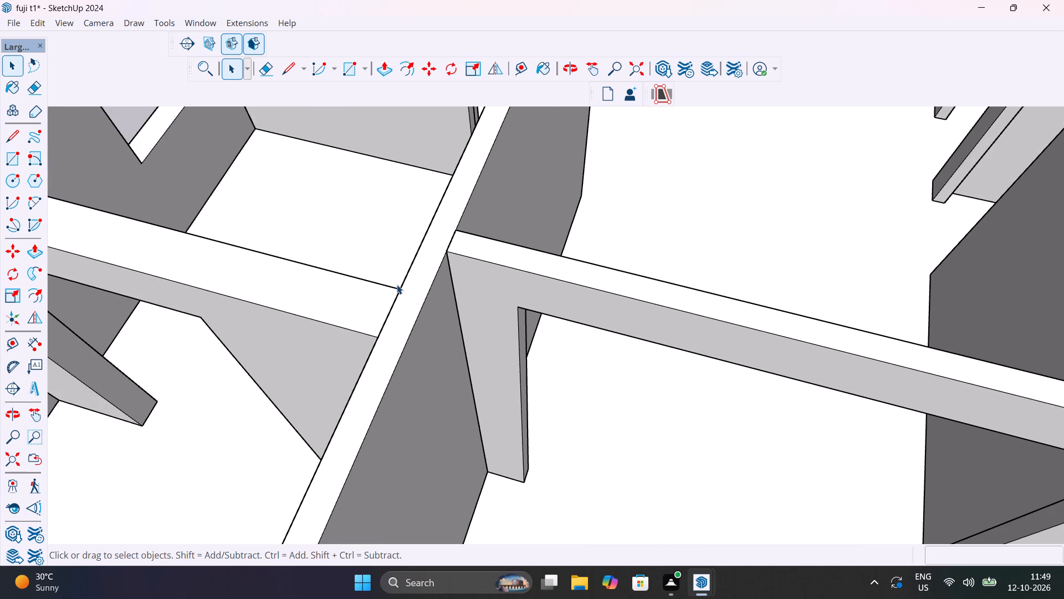
{"action": "scroll", "coordinate": [398, 342], "scroll_direction": "up", "scroll_amount": 4}
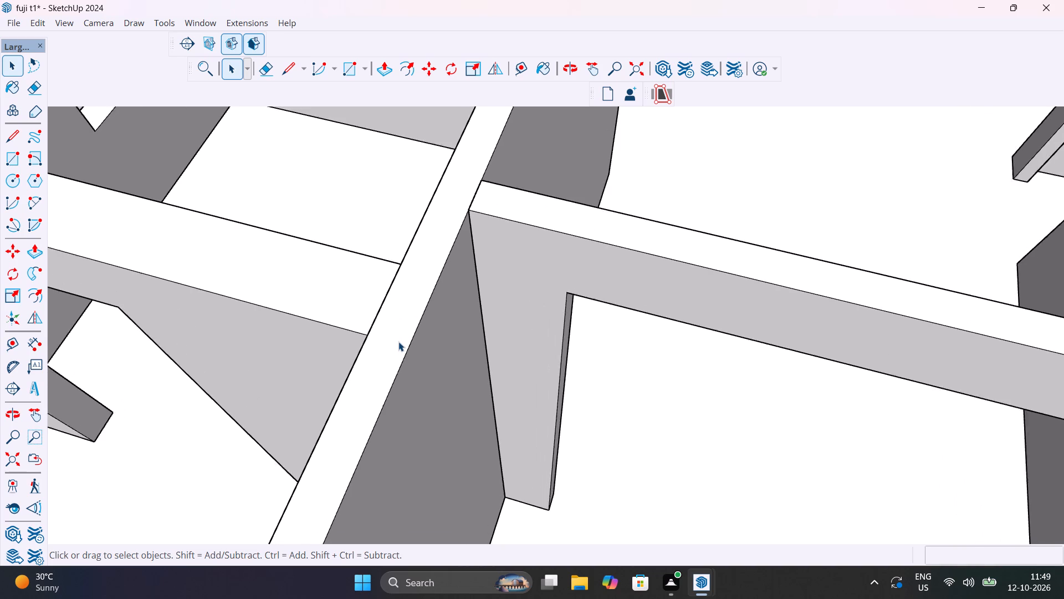
{"action": "scroll", "coordinate": [398, 342], "scroll_direction": "up", "scroll_amount": 1}
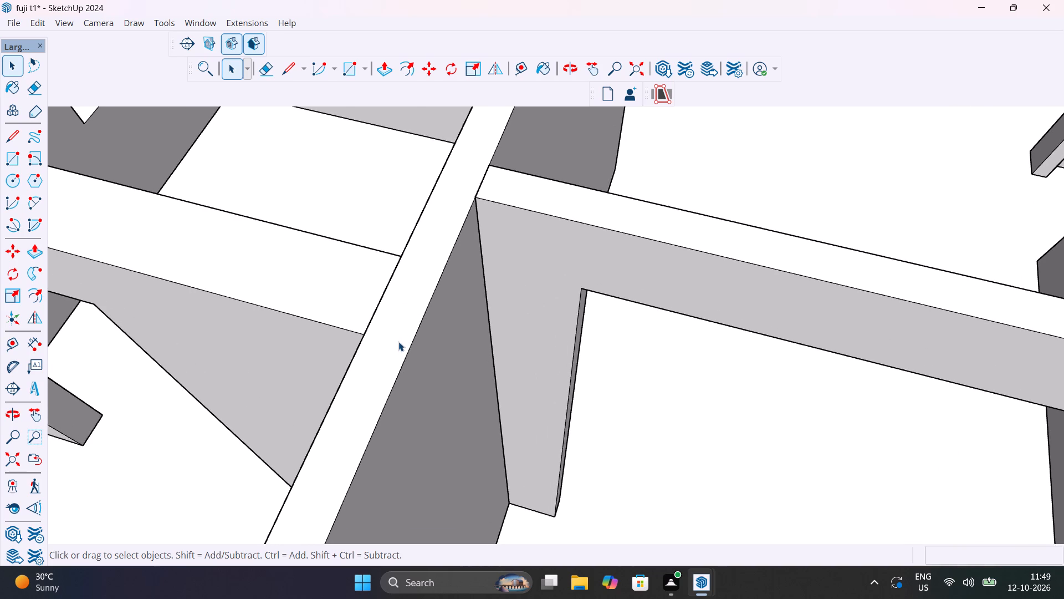
{"action": "double_click", "coordinate": [398, 342]}
{"action": "key", "text": "l"}
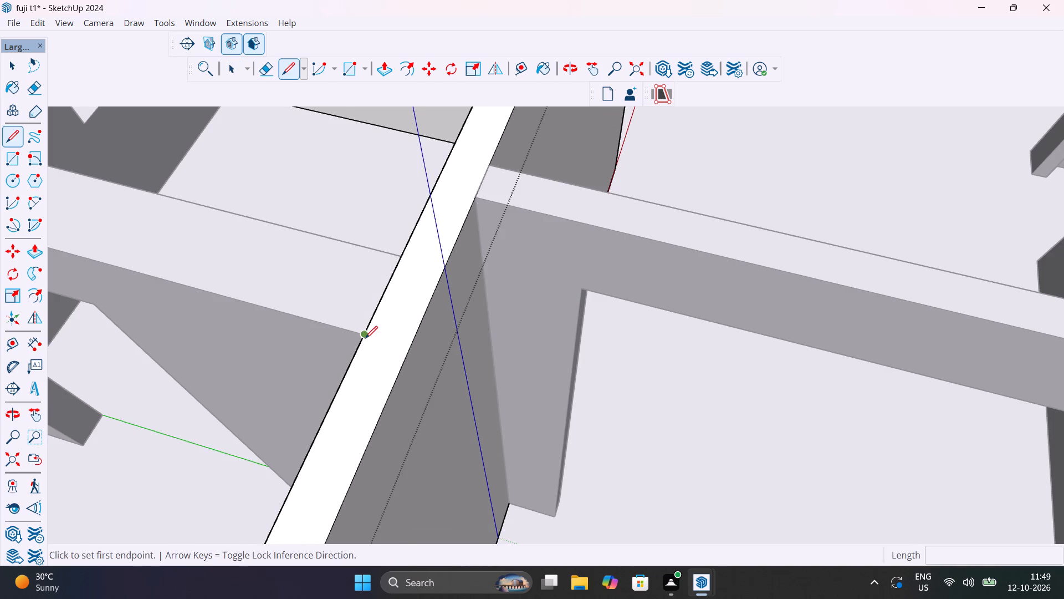
{"action": "left_click", "coordinate": [365, 338]}
{"action": "left_click", "coordinate": [409, 352]}
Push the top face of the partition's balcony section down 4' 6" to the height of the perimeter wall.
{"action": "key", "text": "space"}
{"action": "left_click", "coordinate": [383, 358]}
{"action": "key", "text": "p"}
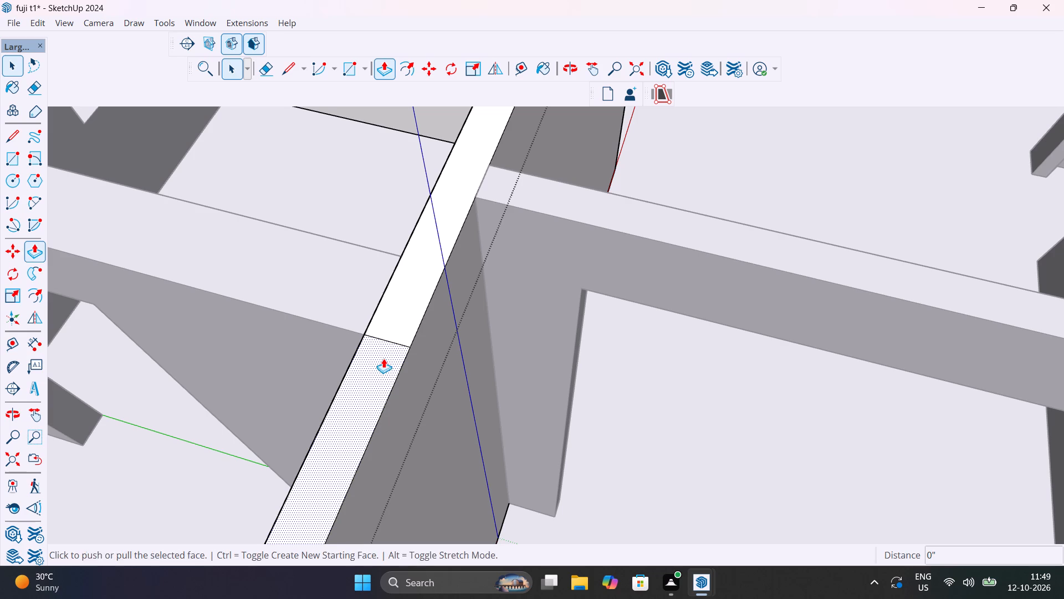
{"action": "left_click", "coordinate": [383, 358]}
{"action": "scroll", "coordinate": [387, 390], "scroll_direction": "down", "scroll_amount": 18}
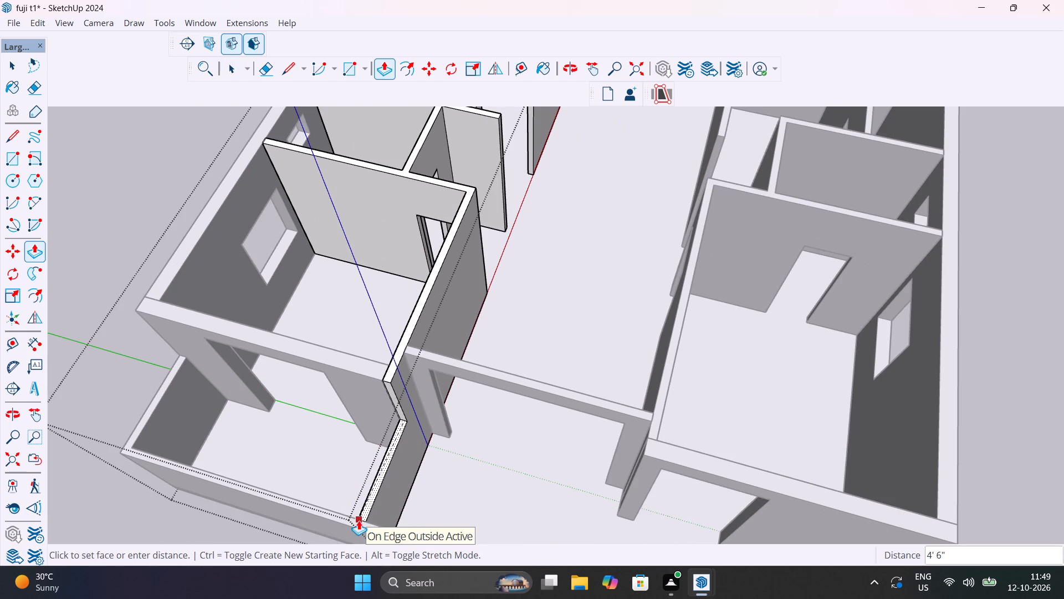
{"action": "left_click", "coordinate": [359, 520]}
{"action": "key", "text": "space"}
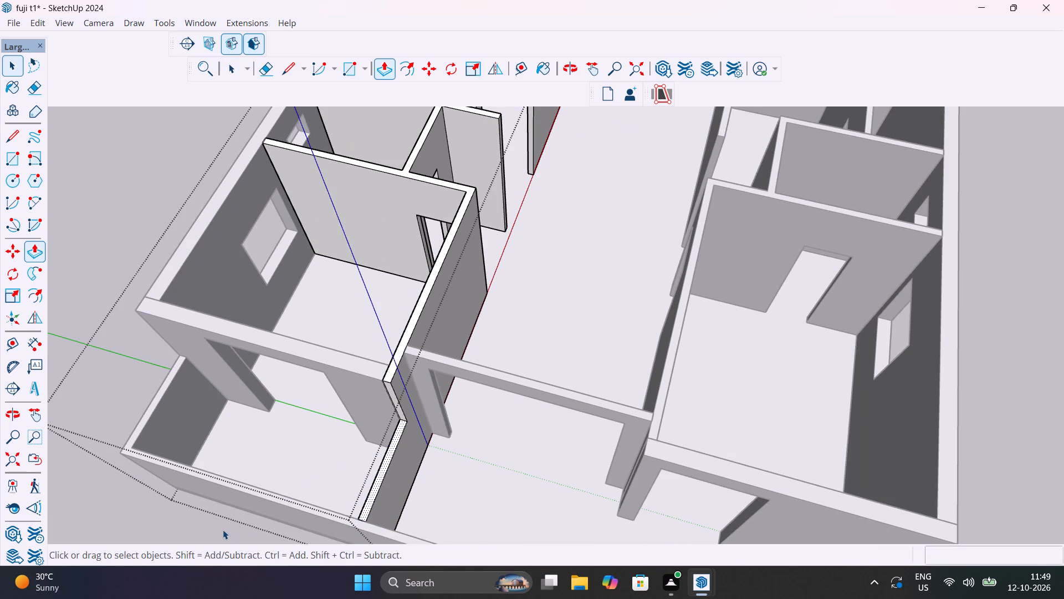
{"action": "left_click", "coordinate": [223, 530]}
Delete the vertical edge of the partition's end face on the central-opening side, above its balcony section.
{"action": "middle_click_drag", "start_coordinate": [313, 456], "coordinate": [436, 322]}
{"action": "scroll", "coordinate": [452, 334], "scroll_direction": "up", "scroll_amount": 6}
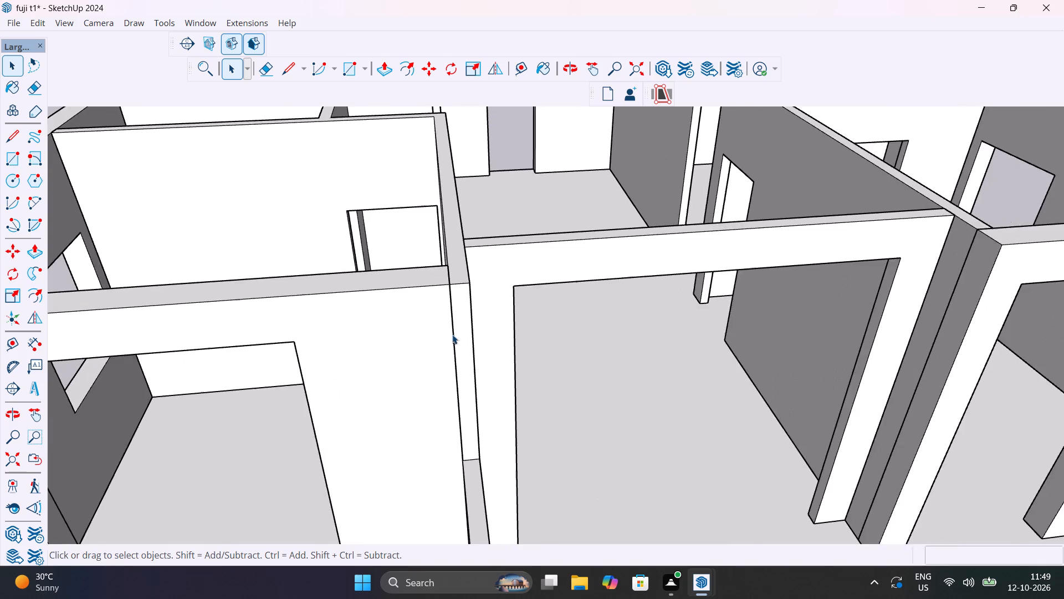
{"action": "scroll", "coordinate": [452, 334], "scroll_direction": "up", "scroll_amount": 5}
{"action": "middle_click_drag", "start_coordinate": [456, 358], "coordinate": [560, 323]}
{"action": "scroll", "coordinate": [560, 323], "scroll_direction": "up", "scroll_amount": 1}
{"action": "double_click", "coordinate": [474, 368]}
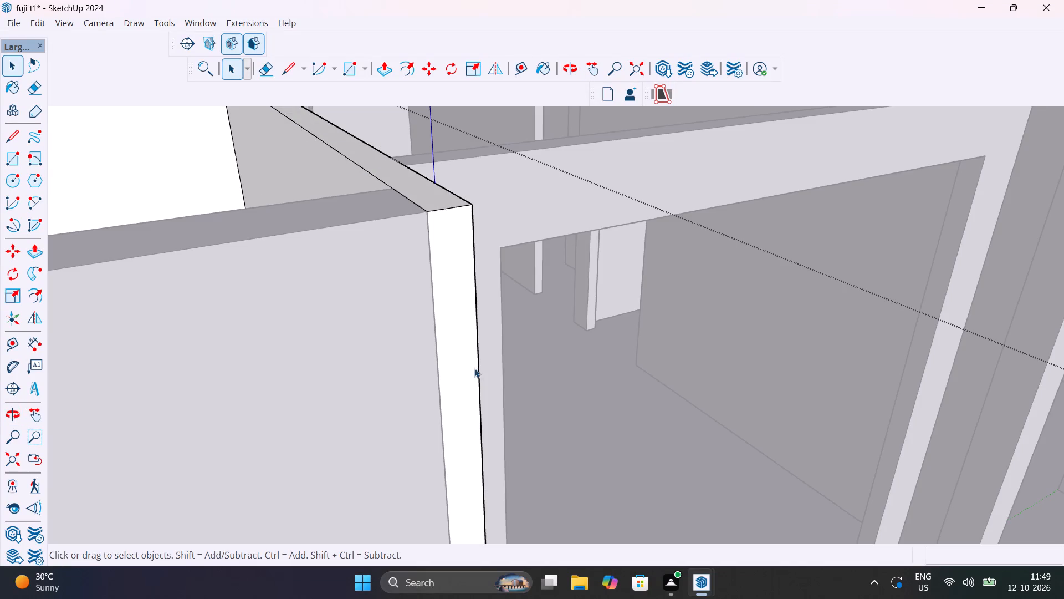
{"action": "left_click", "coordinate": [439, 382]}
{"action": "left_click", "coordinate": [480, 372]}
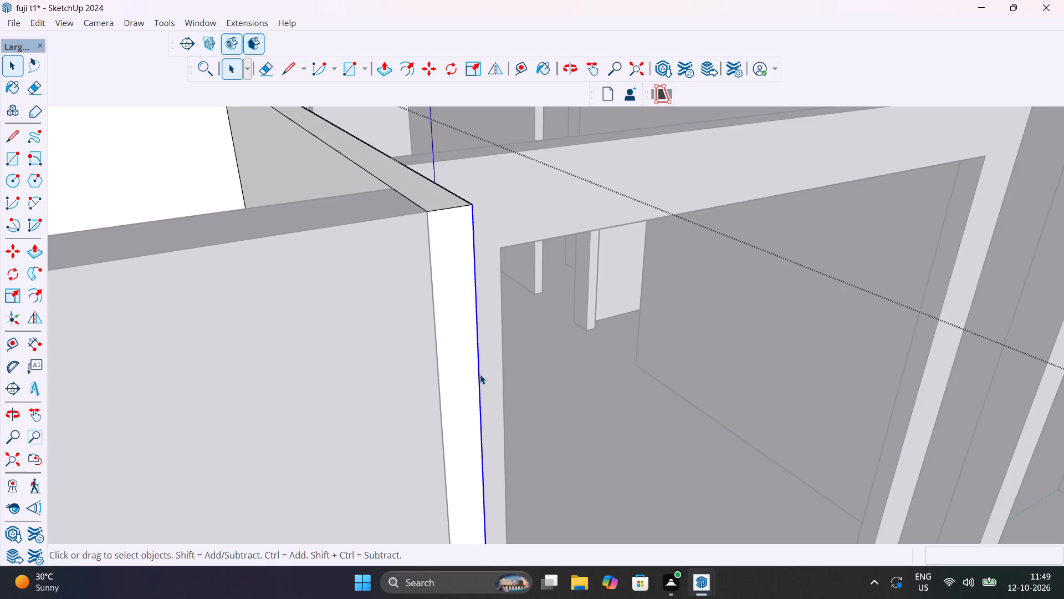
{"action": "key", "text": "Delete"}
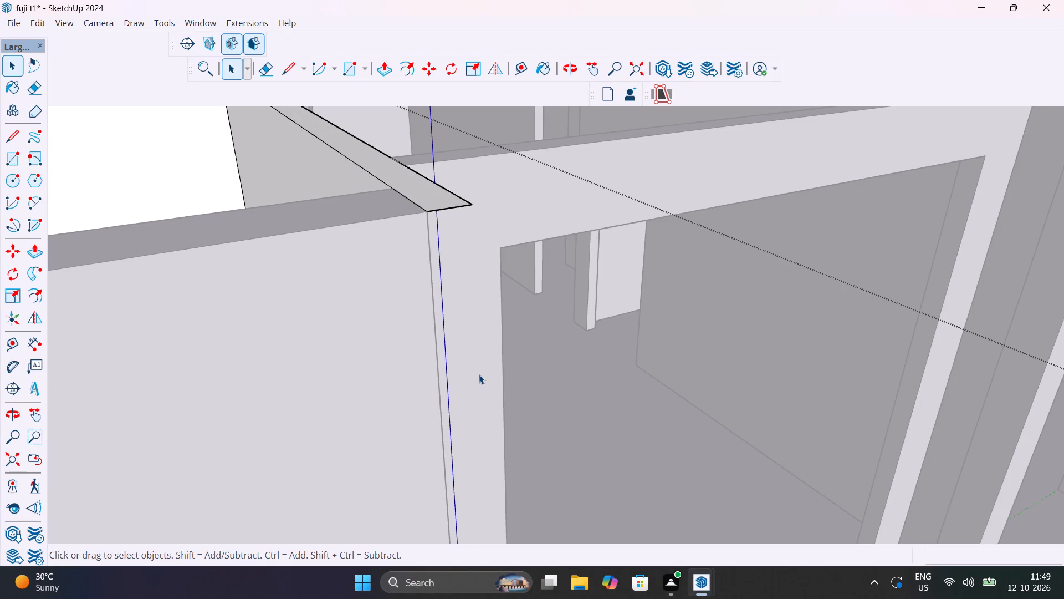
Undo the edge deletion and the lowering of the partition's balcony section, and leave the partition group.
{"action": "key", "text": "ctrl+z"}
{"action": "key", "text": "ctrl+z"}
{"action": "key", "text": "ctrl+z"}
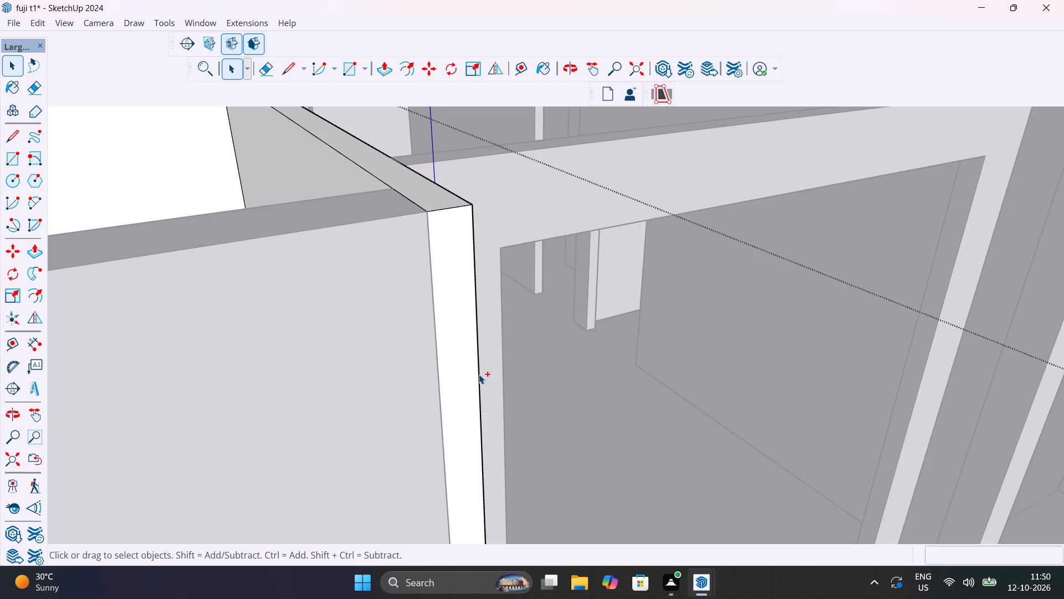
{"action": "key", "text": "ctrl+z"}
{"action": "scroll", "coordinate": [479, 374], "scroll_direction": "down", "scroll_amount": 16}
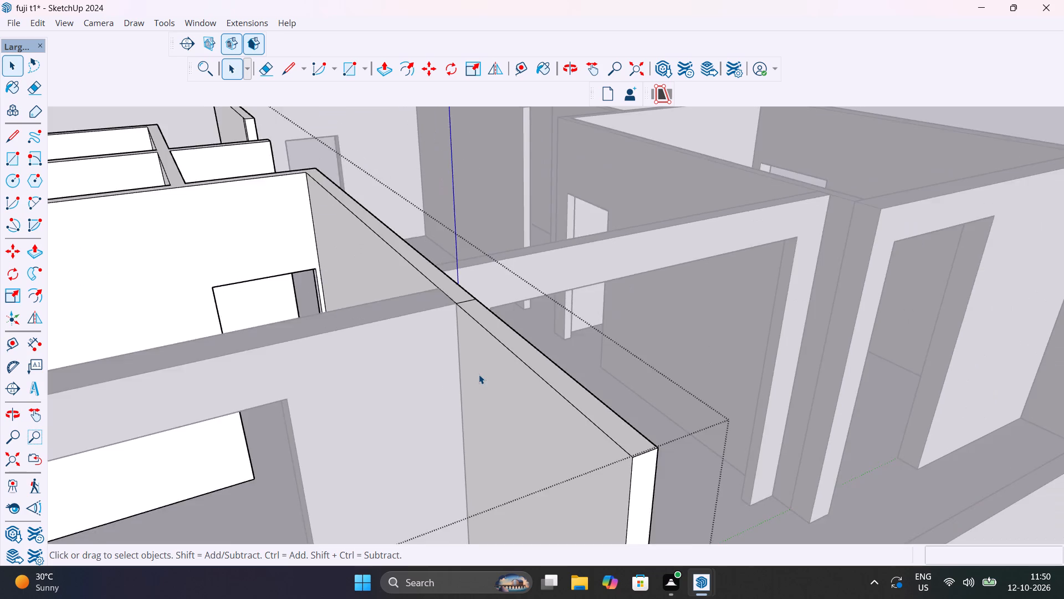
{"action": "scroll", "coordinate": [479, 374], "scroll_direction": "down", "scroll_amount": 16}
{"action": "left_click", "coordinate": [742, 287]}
Push the top face of the partition's balcony section down 4' 6", level with the balcony's perimeter wall.
{"action": "middle_click_drag", "start_coordinate": [759, 326], "coordinate": [434, 438]}
{"action": "scroll", "coordinate": [319, 320], "scroll_direction": "up", "scroll_amount": 11}
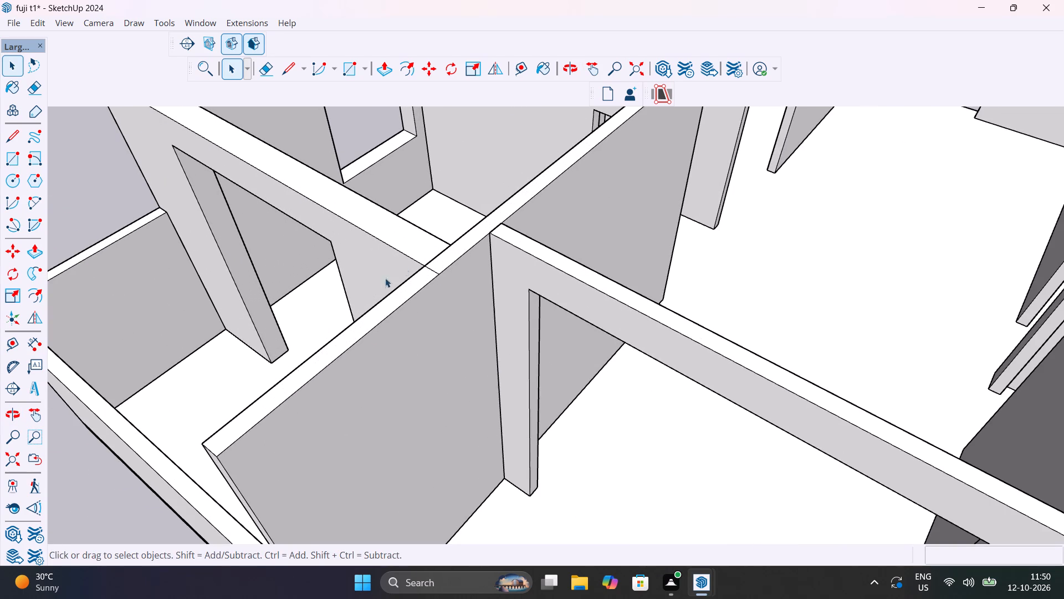
{"action": "left_click", "coordinate": [434, 271]}
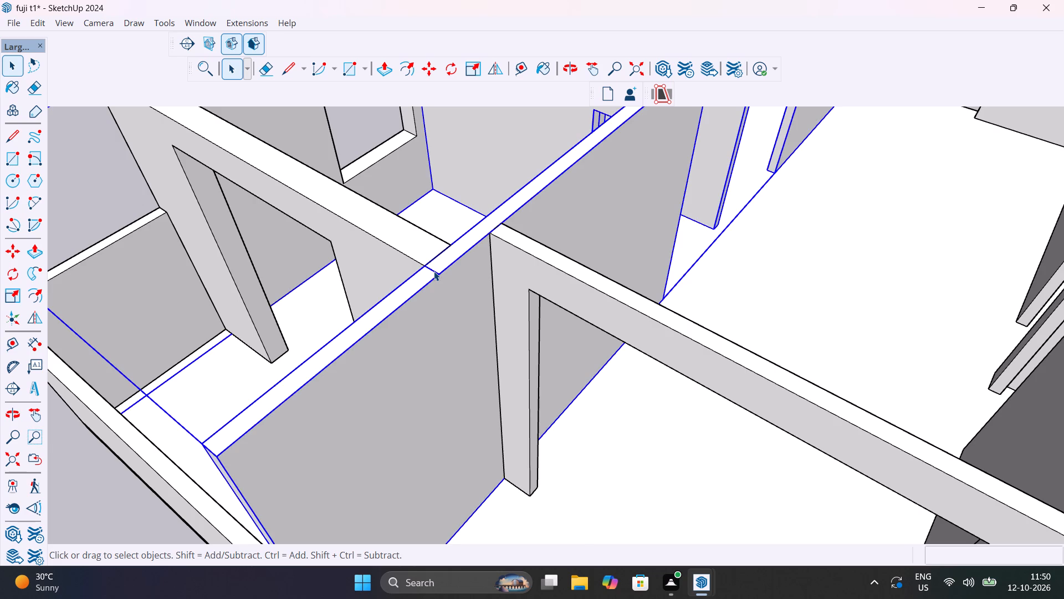
{"action": "double_click", "coordinate": [434, 271]}
{"action": "left_click", "coordinate": [434, 271]}
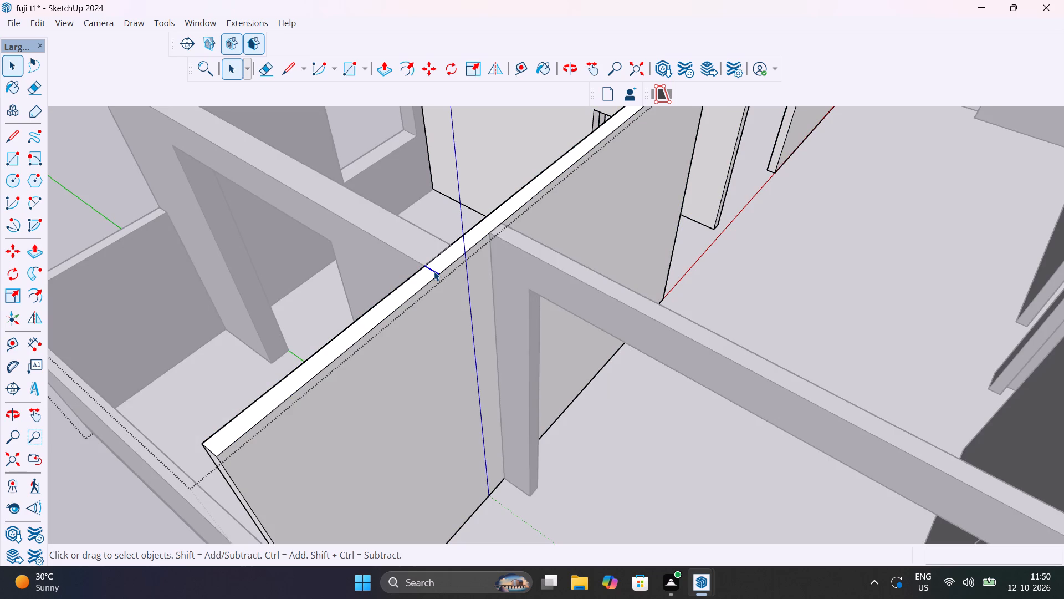
{"action": "left_click", "coordinate": [401, 296]}
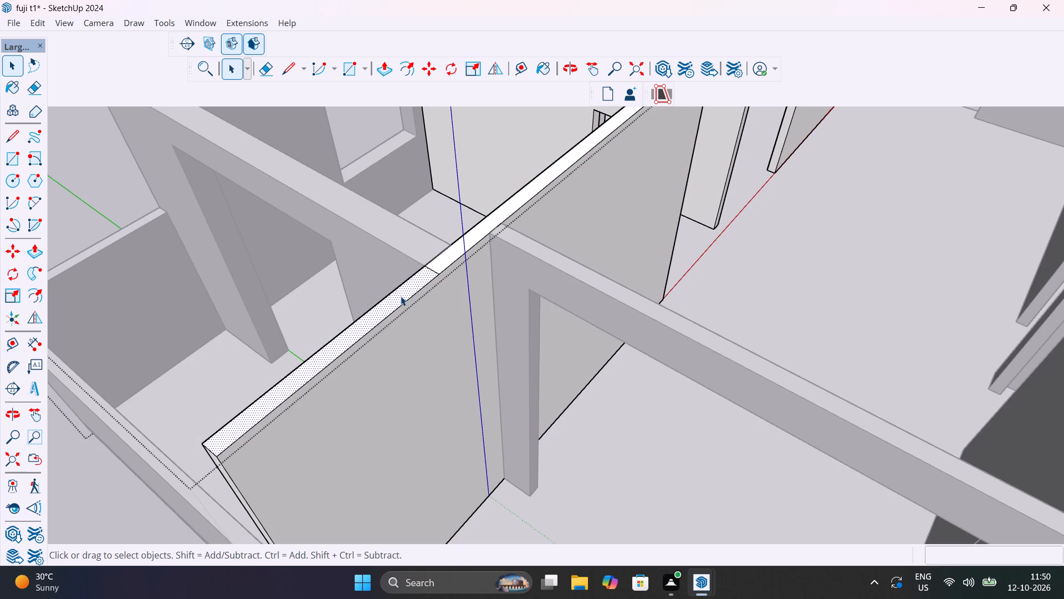
{"action": "key", "text": "p"}
{"action": "left_click", "coordinate": [400, 296]}
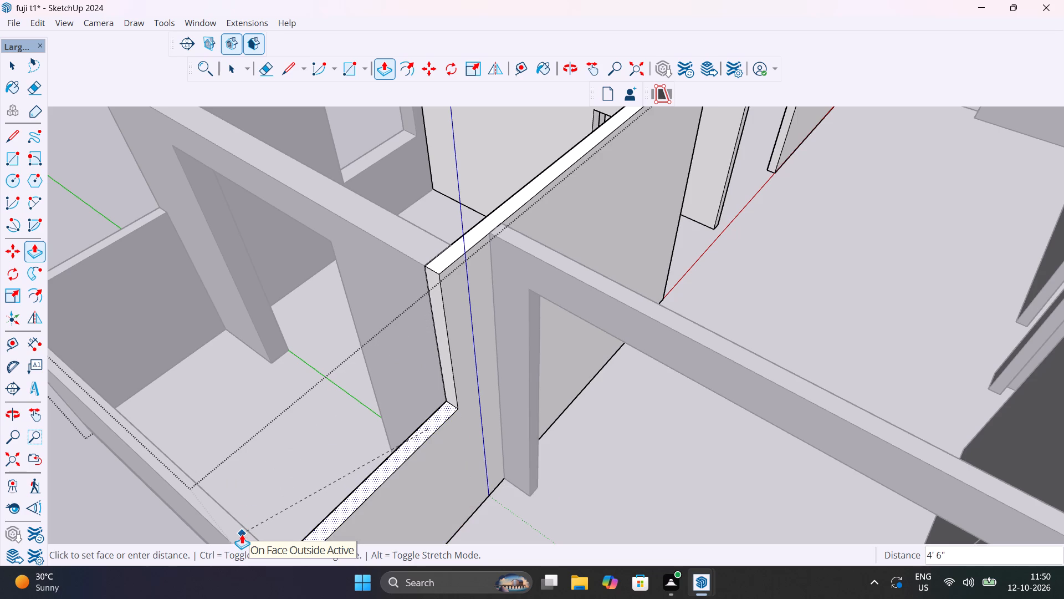
{"action": "left_click", "coordinate": [242, 534]}
{"action": "key", "text": "space"}
{"action": "left_click", "coordinate": [120, 515]}
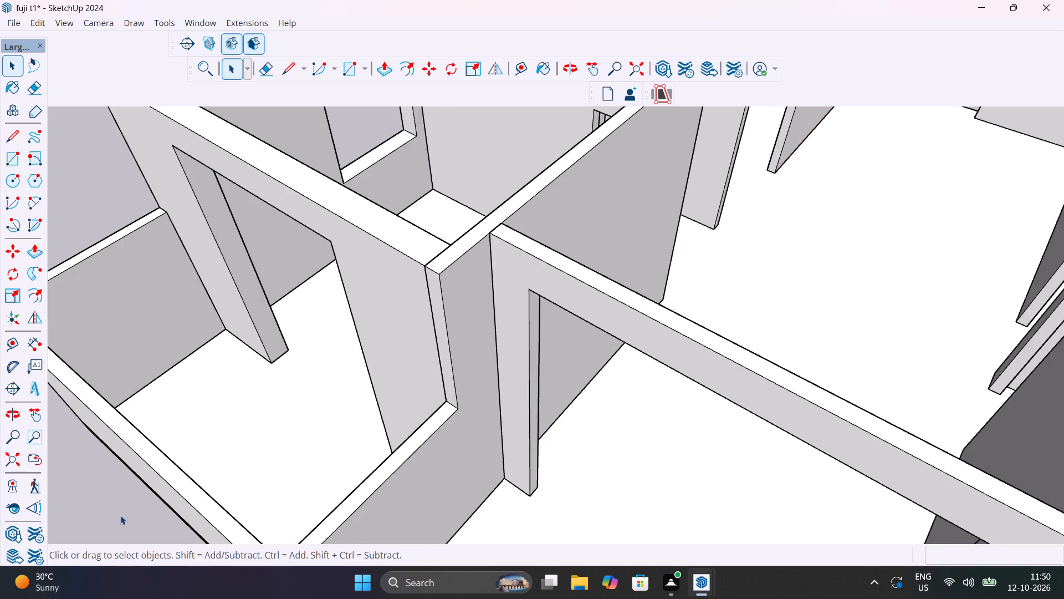
Examine the balcony side of the apartment, including the divider and the wall junctions beside the central opening.
{"action": "scroll", "coordinate": [127, 502], "scroll_direction": "down", "scroll_amount": 5}
{"action": "middle_click_drag", "start_coordinate": [138, 495], "coordinate": [437, 357]}
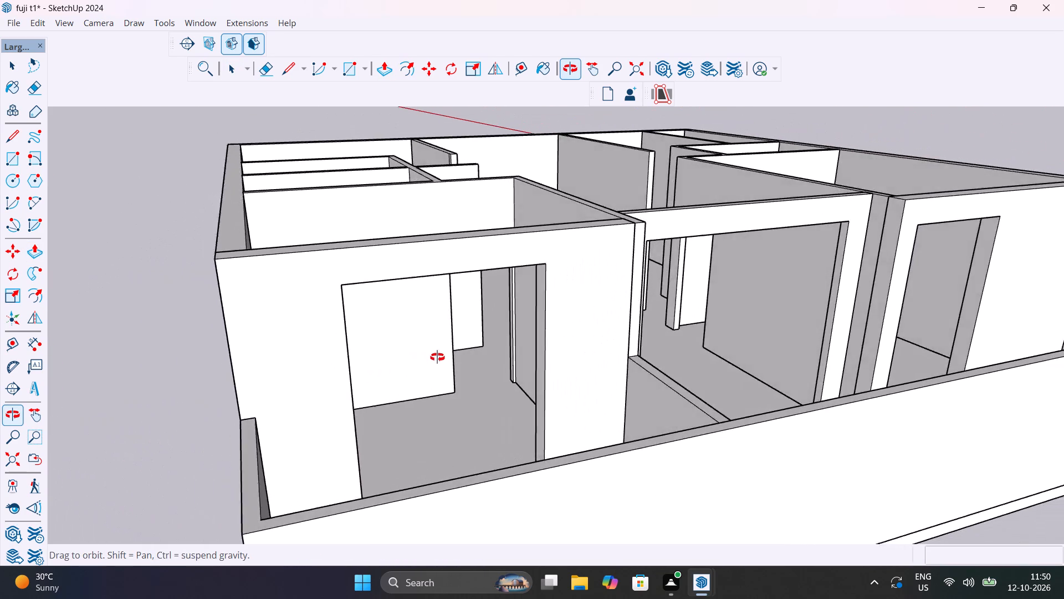
{"action": "middle_click_drag", "start_coordinate": [437, 357], "coordinate": [391, 298]}
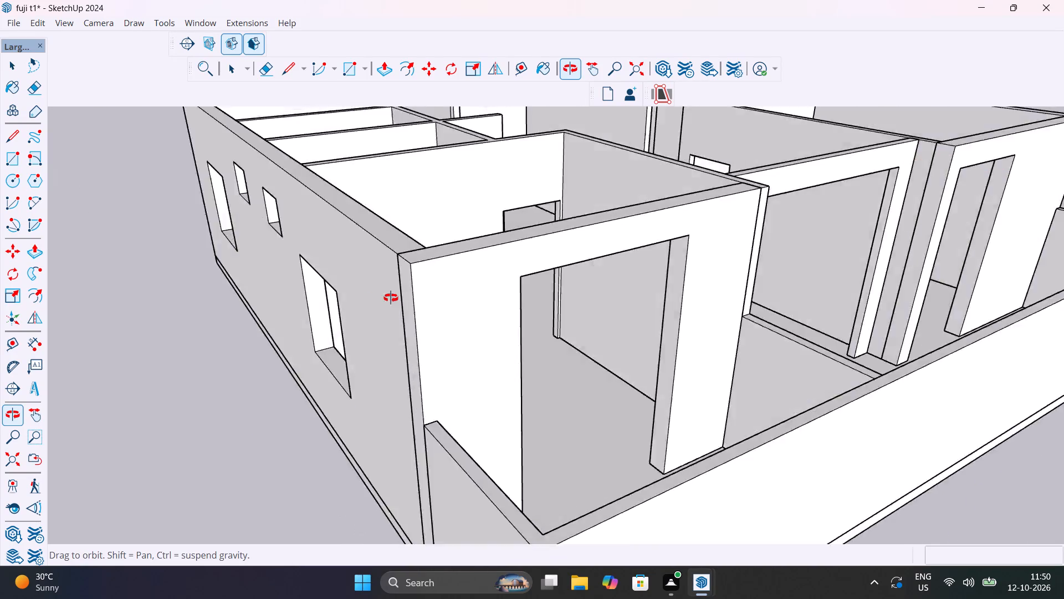
{"action": "middle_click_drag", "start_coordinate": [391, 298], "coordinate": [322, 307]}
{"action": "scroll", "coordinate": [559, 358], "scroll_direction": "down", "scroll_amount": 7}
{"action": "middle_click_drag", "start_coordinate": [745, 370], "coordinate": [564, 454], "text": "shift"}
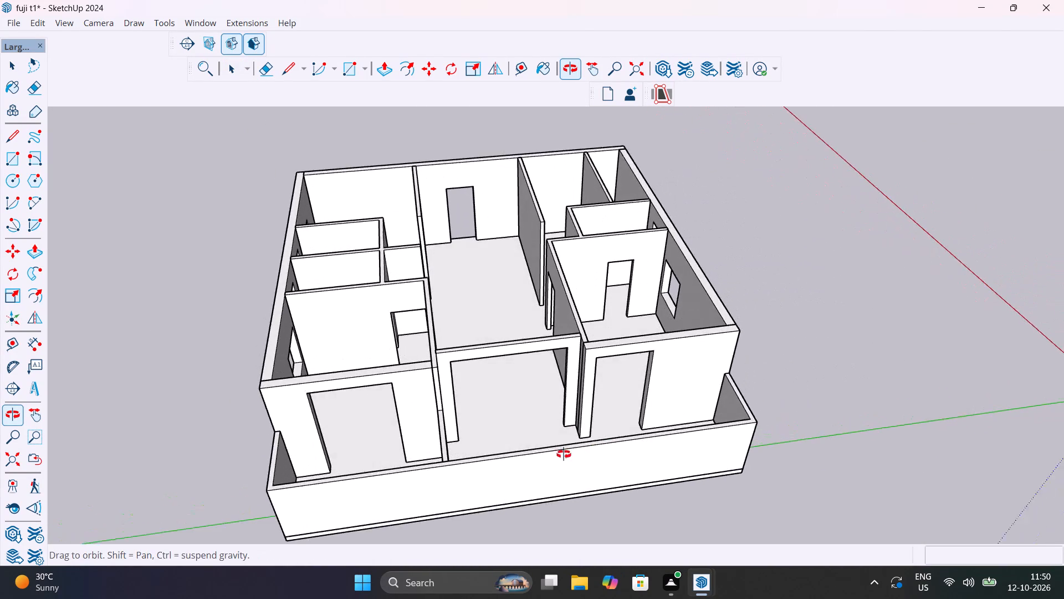
{"action": "middle_click_drag", "start_coordinate": [564, 454], "coordinate": [564, 455], "text": "shift"}
{"action": "scroll", "coordinate": [599, 379], "scroll_direction": "up", "scroll_amount": 12}
{"action": "middle_click_drag", "start_coordinate": [576, 410], "coordinate": [581, 412]}
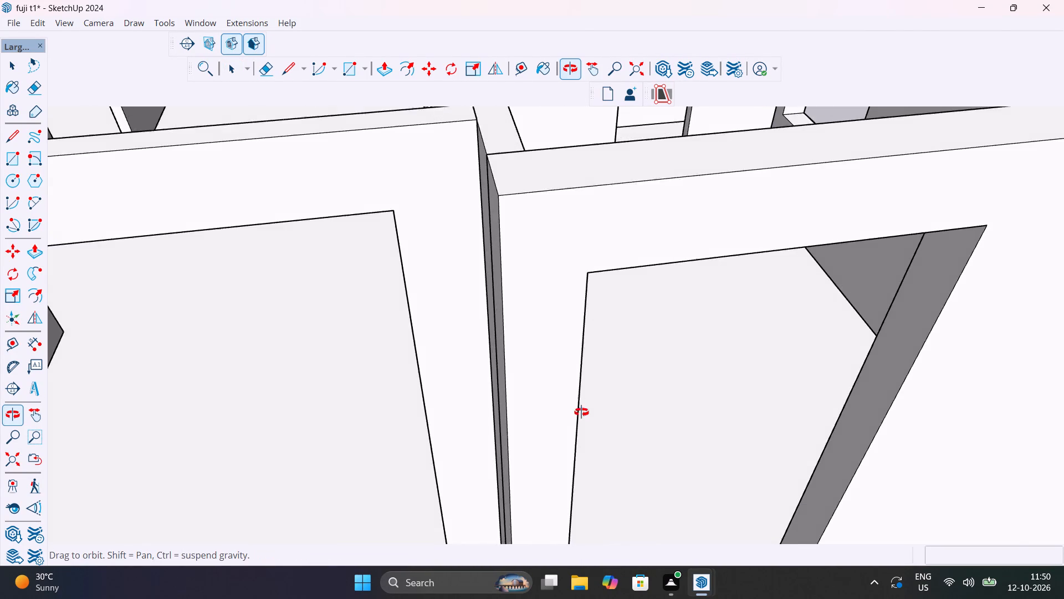
{"action": "middle_click_drag", "start_coordinate": [581, 412], "coordinate": [605, 429]}
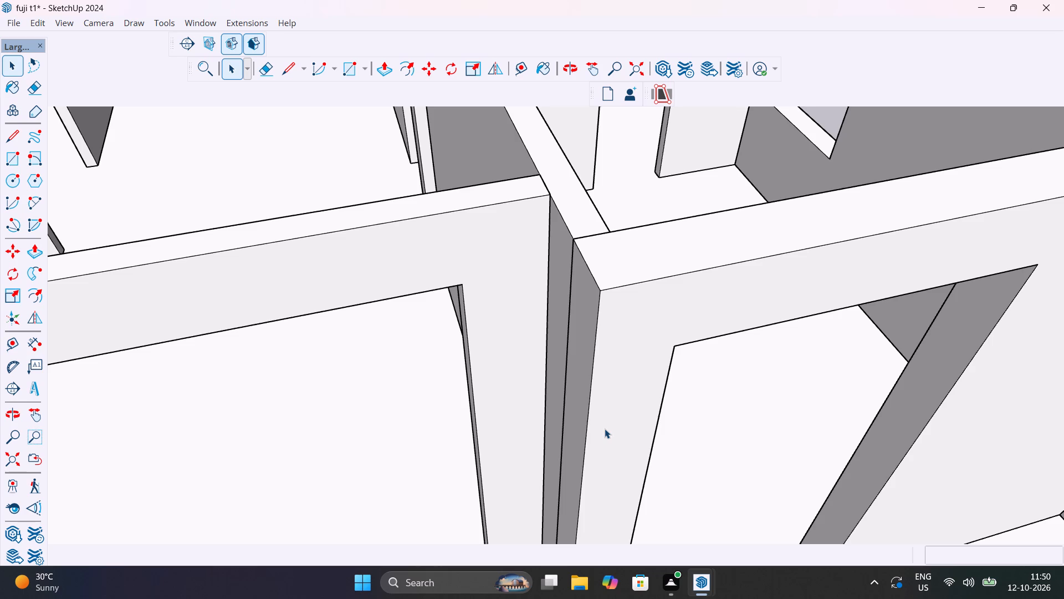
{"action": "scroll", "coordinate": [605, 429], "scroll_direction": "down", "scroll_amount": 12}
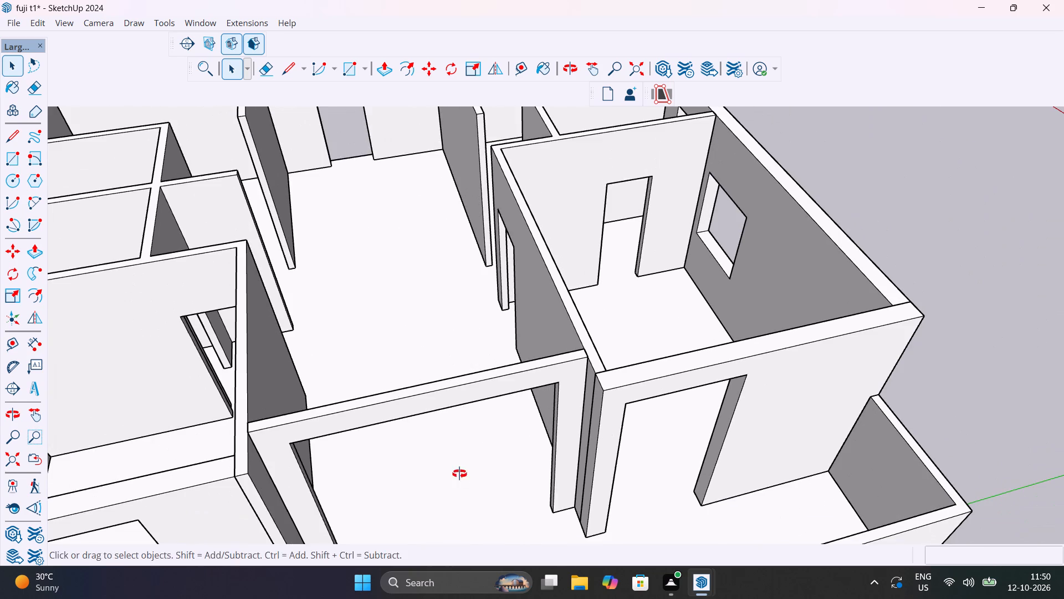
Push back the end face of the opposite bedroom's balcony-side wall by 4 1/2", to the partition beside the central opening.
{"action": "middle_click_drag", "start_coordinate": [461, 474], "coordinate": [582, 460]}
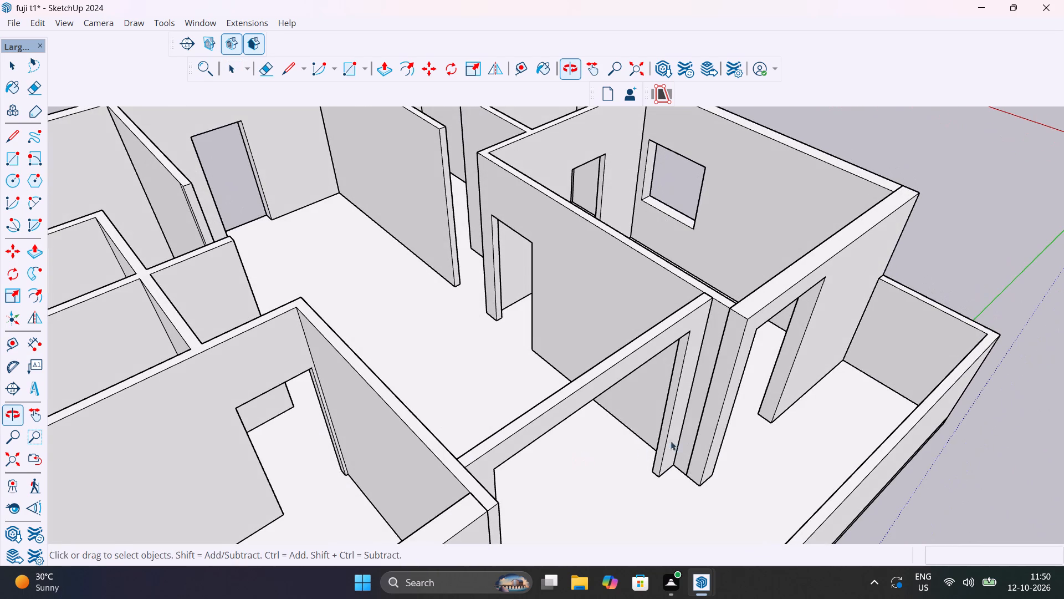
{"action": "left_click", "coordinate": [724, 382]}
{"action": "double_click", "coordinate": [724, 382]}
{"action": "left_click", "coordinate": [724, 382]}
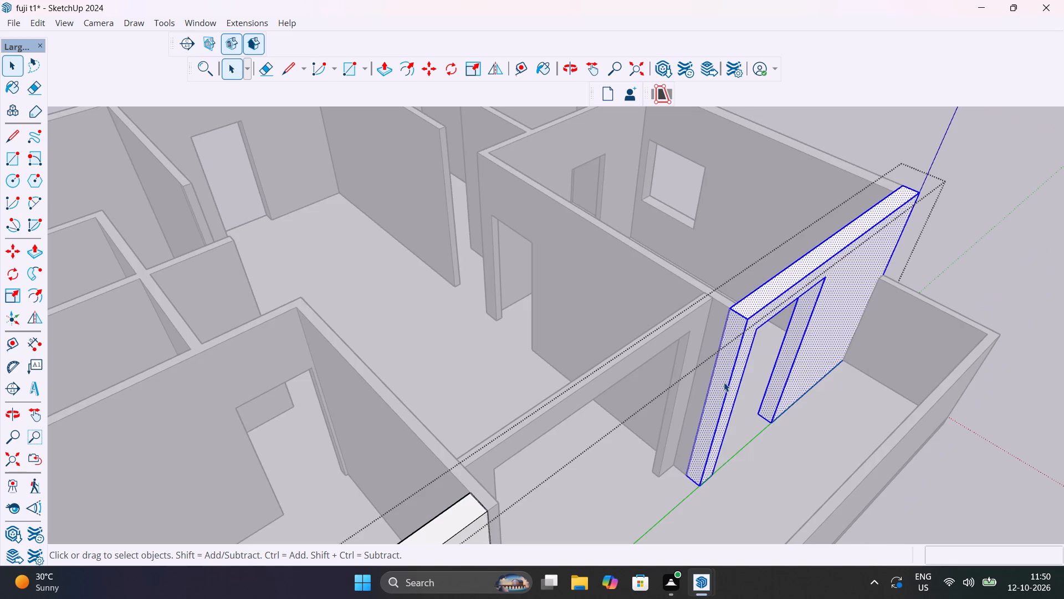
{"action": "left_click", "coordinate": [724, 382]}
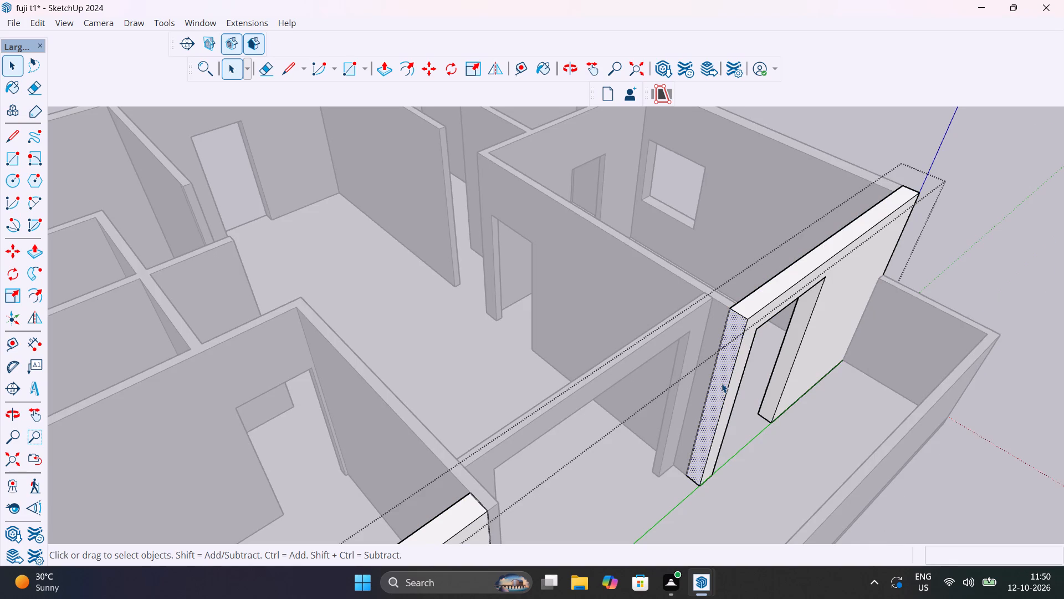
{"action": "key", "text": "p"}
{"action": "left_click", "coordinate": [722, 383]}
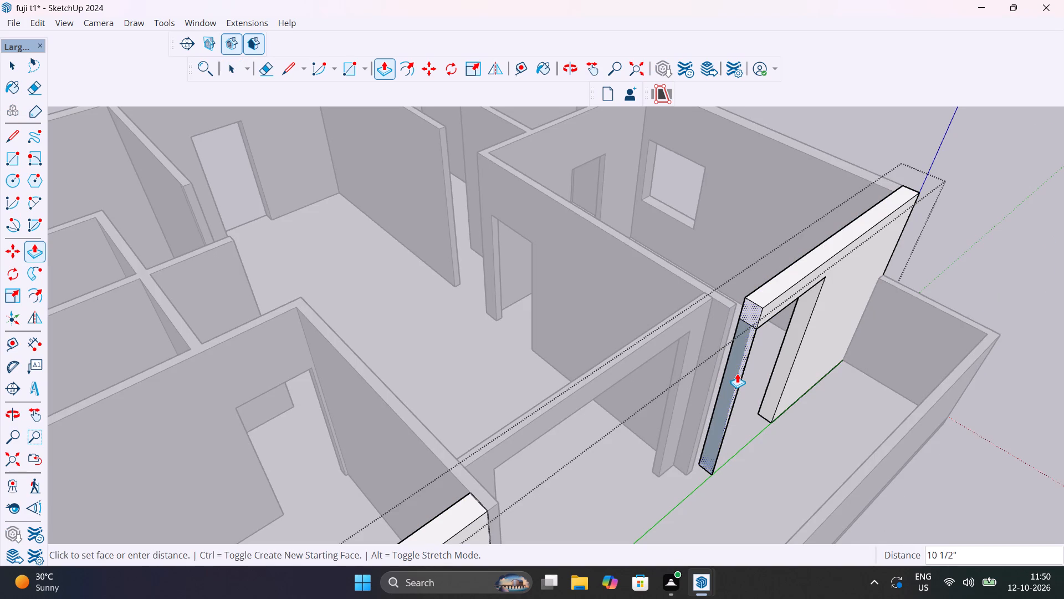
{"action": "scroll", "coordinate": [736, 314], "scroll_direction": "up", "scroll_amount": 13}
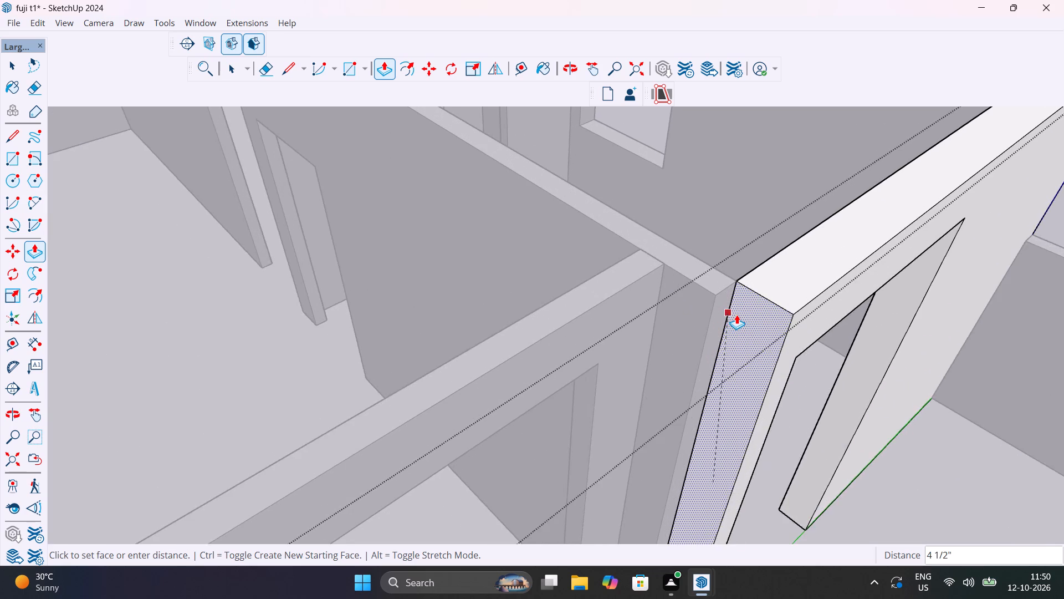
{"action": "scroll", "coordinate": [736, 314], "scroll_direction": "up", "scroll_amount": 4}
{"action": "scroll", "coordinate": [734, 317], "scroll_direction": "down", "scroll_amount": 6}
{"action": "left_click", "coordinate": [733, 299]}
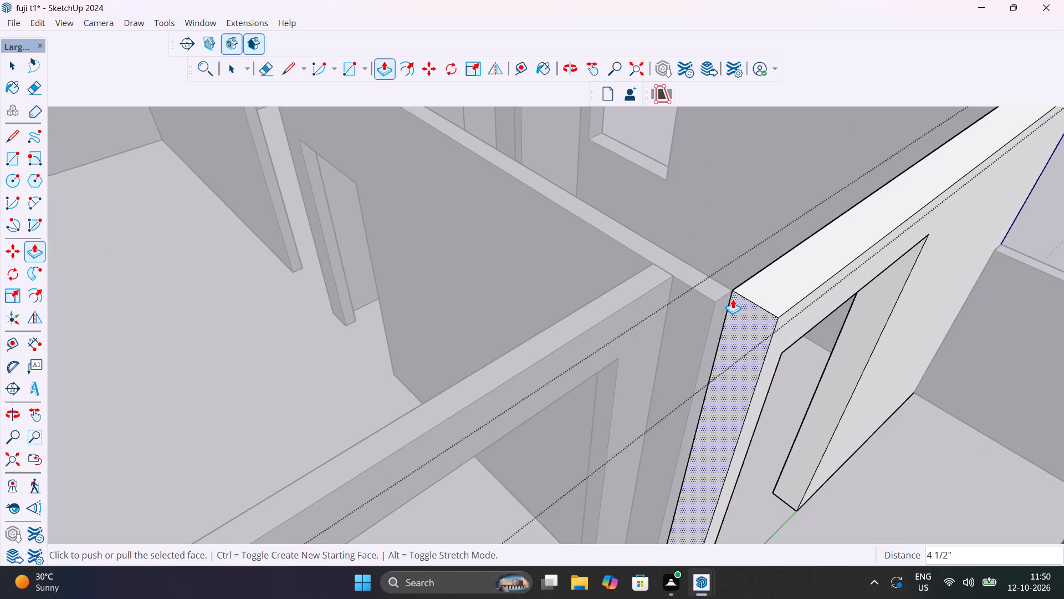
{"action": "scroll", "coordinate": [731, 335], "scroll_direction": "down", "scroll_amount": 14}
{"action": "middle_click_drag", "start_coordinate": [724, 369], "coordinate": [592, 376]}
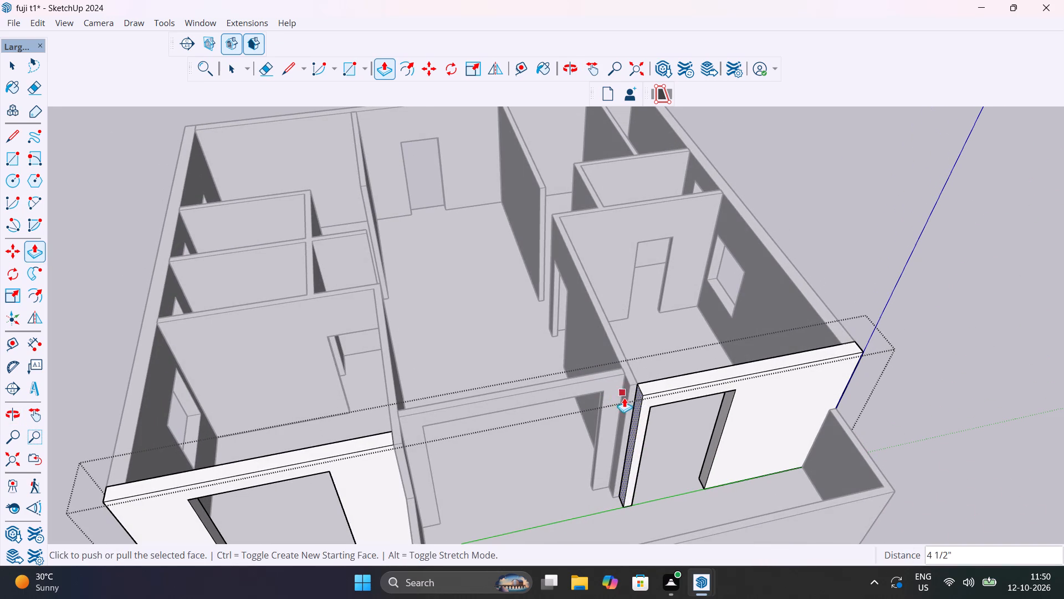
{"action": "key", "text": "space"}
{"action": "key", "text": "space"}
{"action": "left_click", "coordinate": [920, 326]}
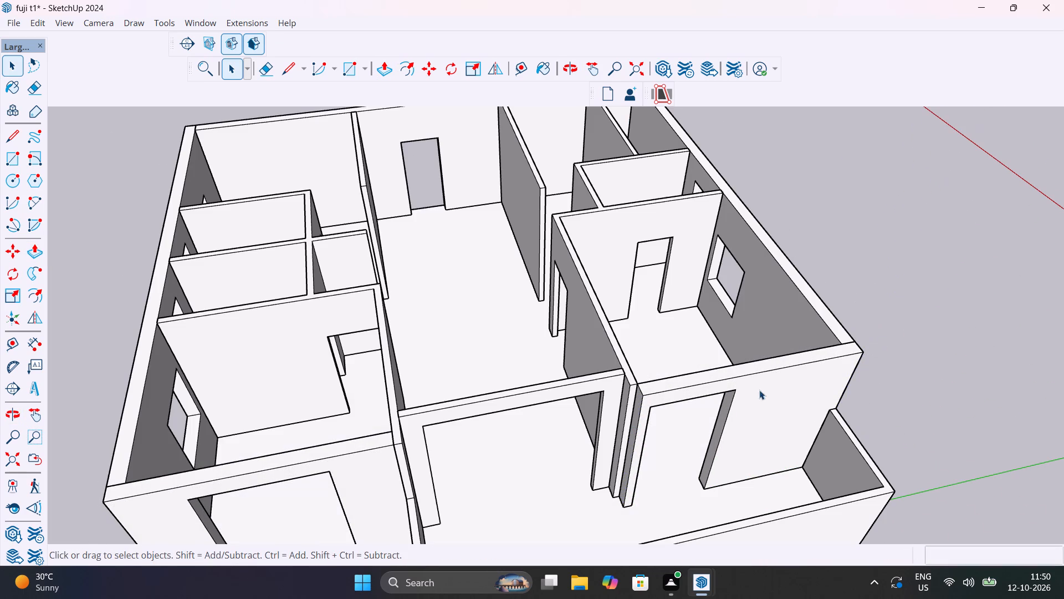
Open the bedroom partition group beside the central opening and extend its end face 5' 9" to the balcony's perimeter wall.
{"action": "scroll", "coordinate": [630, 403], "scroll_direction": "up", "scroll_amount": 7}
{"action": "left_click", "coordinate": [633, 397]}
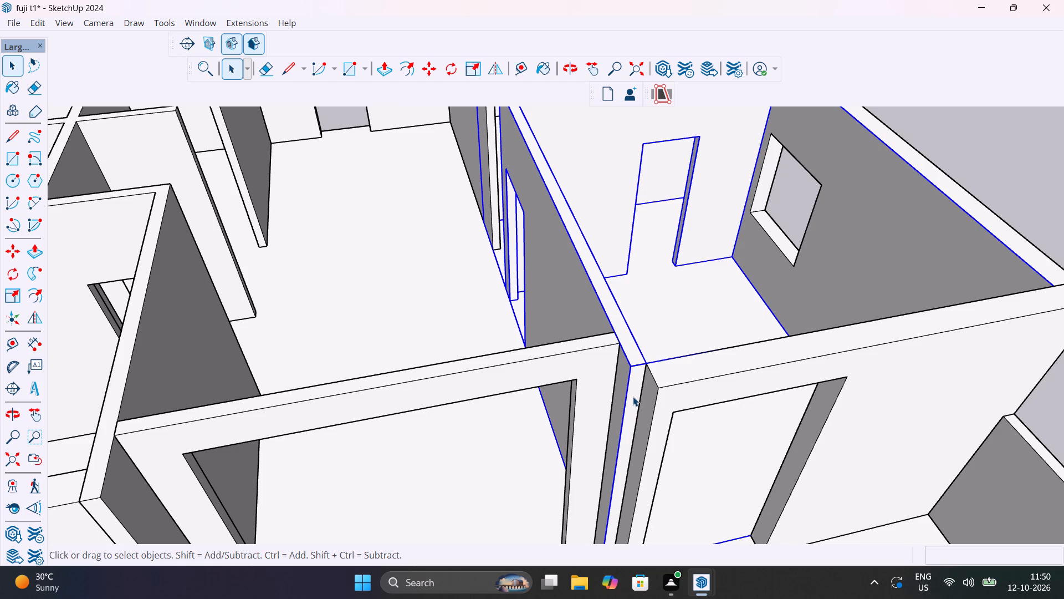
{"action": "double_click", "coordinate": [633, 397]}
{"action": "triple_click", "coordinate": [634, 397]}
{"action": "left_click_drag", "start_coordinate": [635, 400], "coordinate": [636, 394]}
{"action": "left_click", "coordinate": [636, 394]}
{"action": "double_click", "coordinate": [636, 393]}
{"action": "left_click", "coordinate": [636, 394]}
{"action": "double_click", "coordinate": [636, 394]}
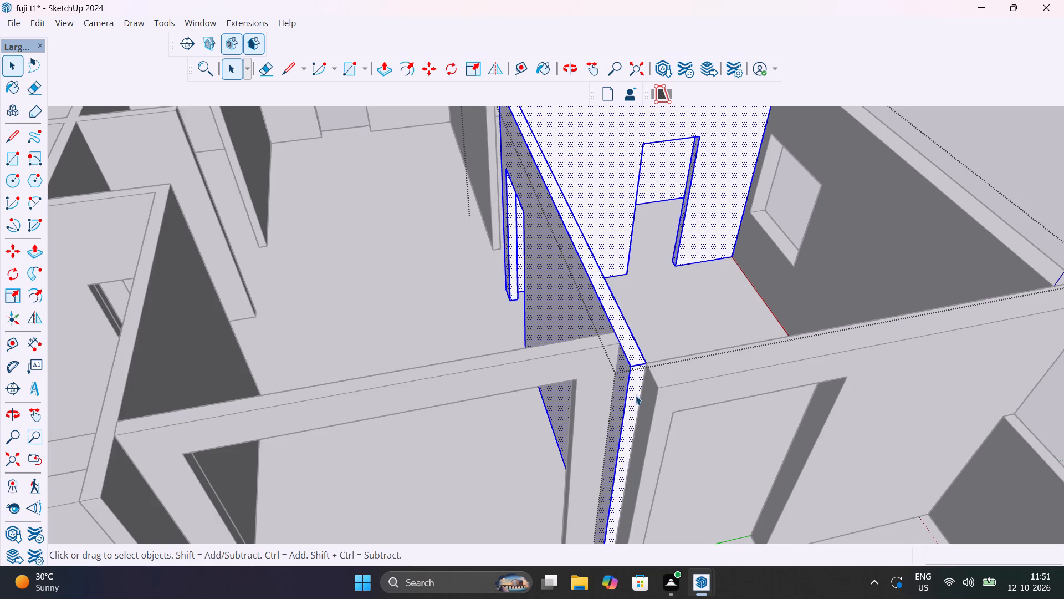
{"action": "left_click", "coordinate": [636, 400]}
{"action": "key", "text": "p"}
{"action": "left_click", "coordinate": [632, 405]}
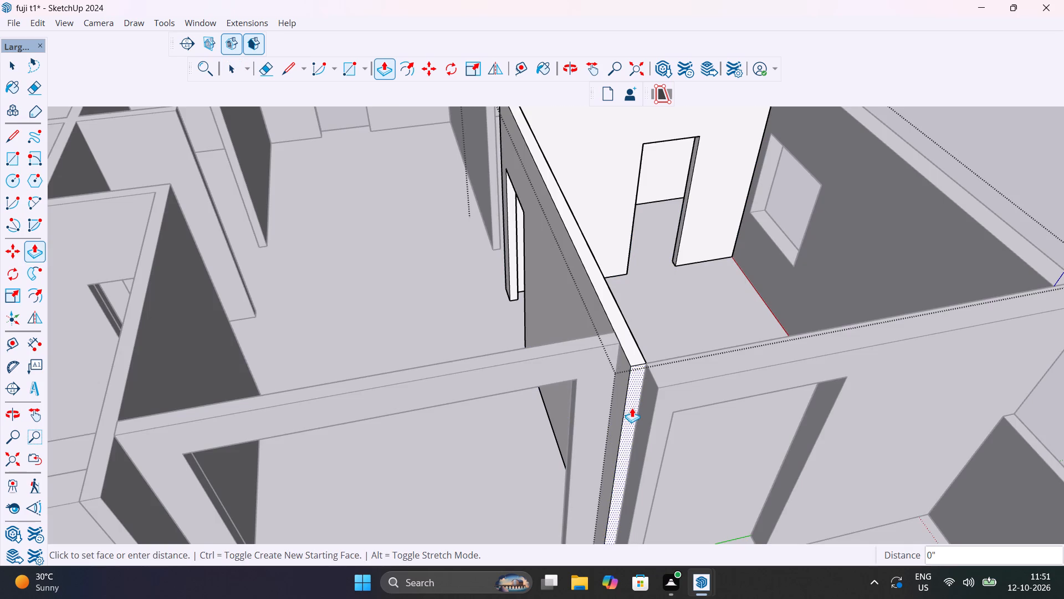
{"action": "scroll", "coordinate": [632, 408], "scroll_direction": "down", "scroll_amount": 14}
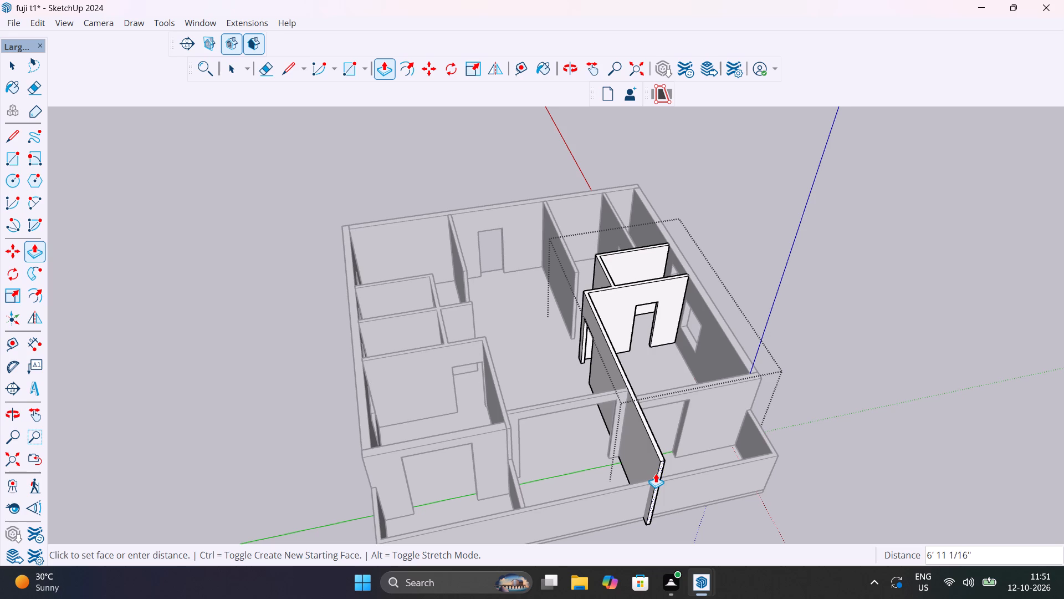
{"action": "scroll", "coordinate": [647, 480], "scroll_direction": "up", "scroll_amount": 12}
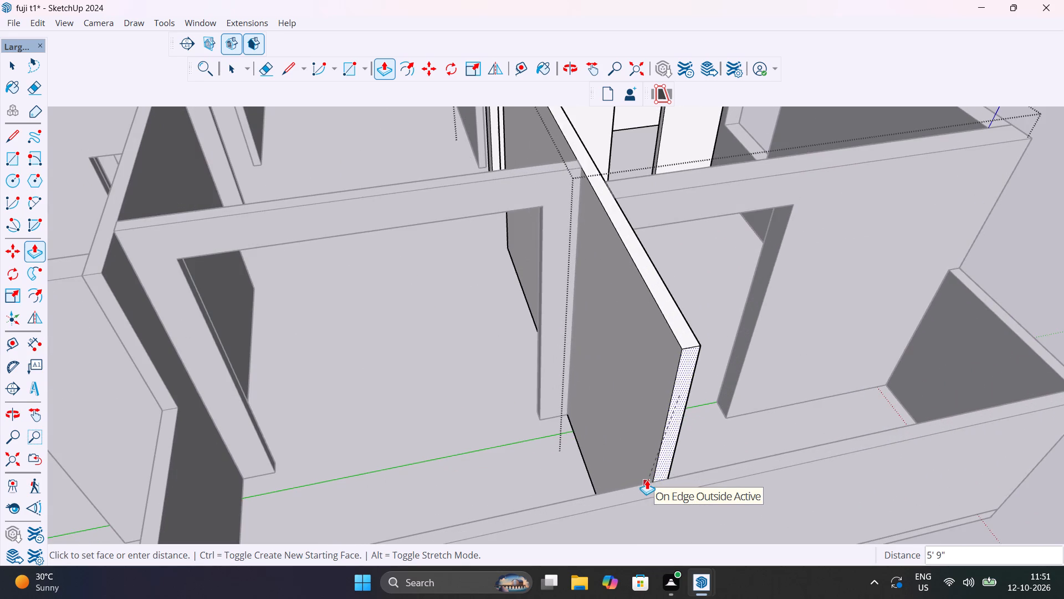
{"action": "left_click", "coordinate": [647, 480]}
{"action": "scroll", "coordinate": [652, 472], "scroll_direction": "down", "scroll_amount": 6}
{"action": "key", "text": "space"}
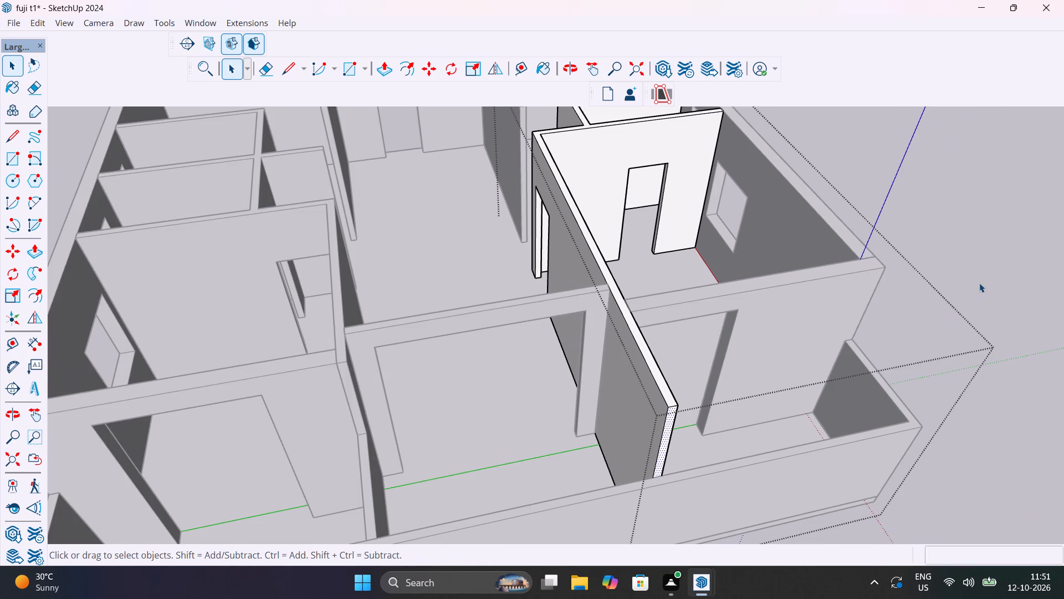
{"action": "left_click", "coordinate": [981, 271]}
Draw a 4 1/2" line across the extended partition's top face, flush with the bedroom wall's balcony-side face.
{"action": "middle_click_drag", "start_coordinate": [834, 319], "coordinate": [831, 302]}
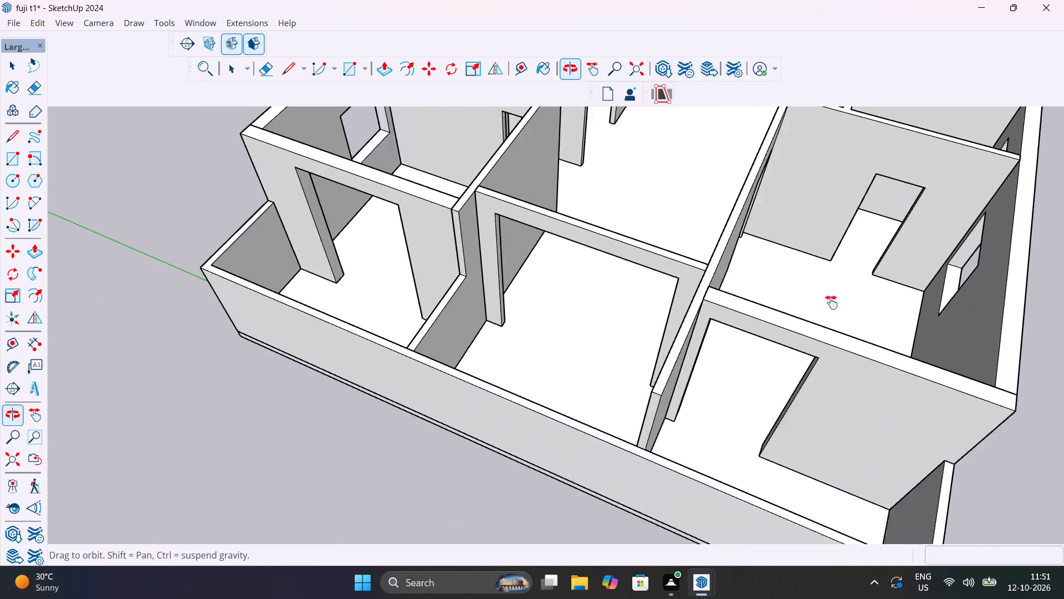
{"action": "middle_click_drag", "start_coordinate": [831, 302], "coordinate": [789, 345]}
{"action": "scroll", "coordinate": [727, 339], "scroll_direction": "up", "scroll_amount": 13}
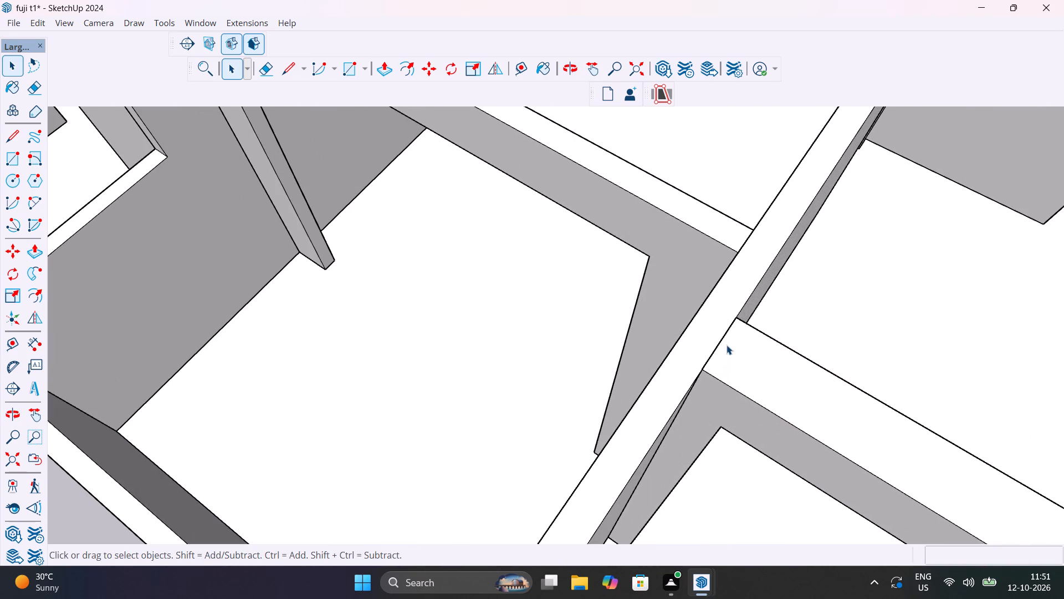
{"action": "left_click", "coordinate": [720, 342]}
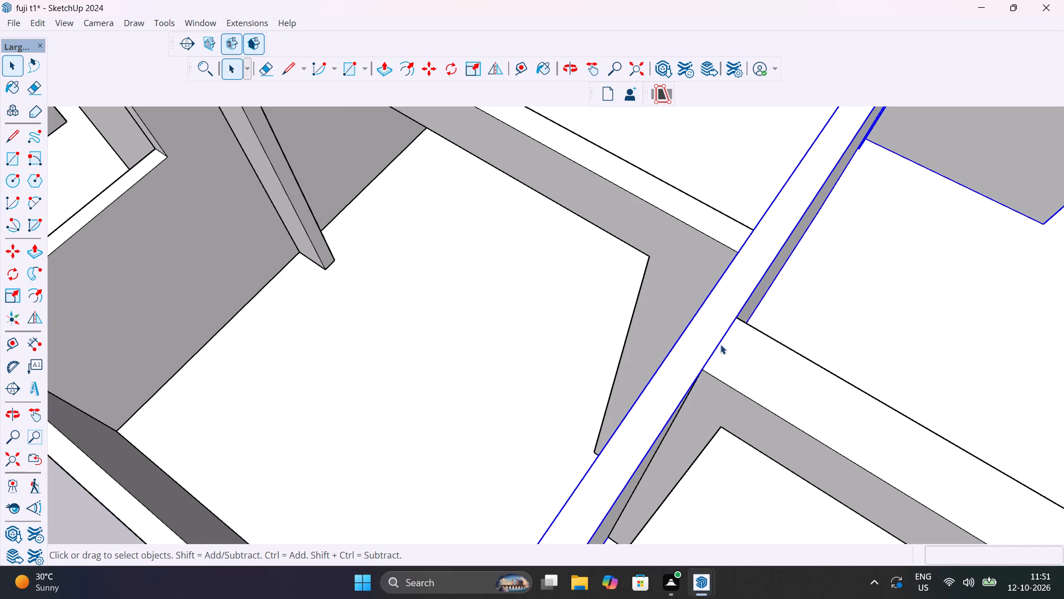
{"action": "double_click", "coordinate": [687, 379]}
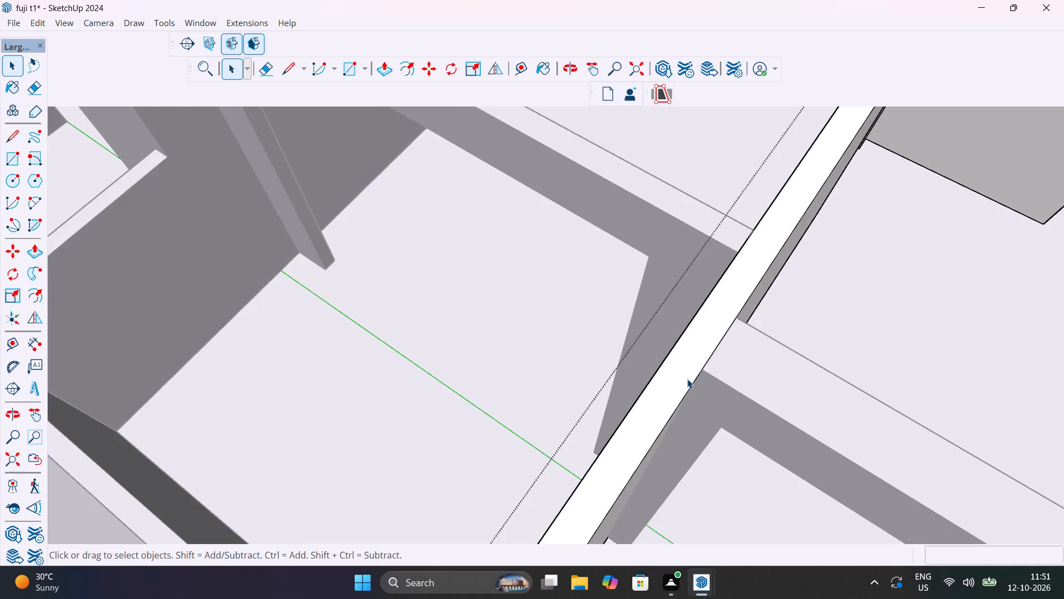
{"action": "key", "text": "l"}
{"action": "left_click", "coordinate": [704, 374]}
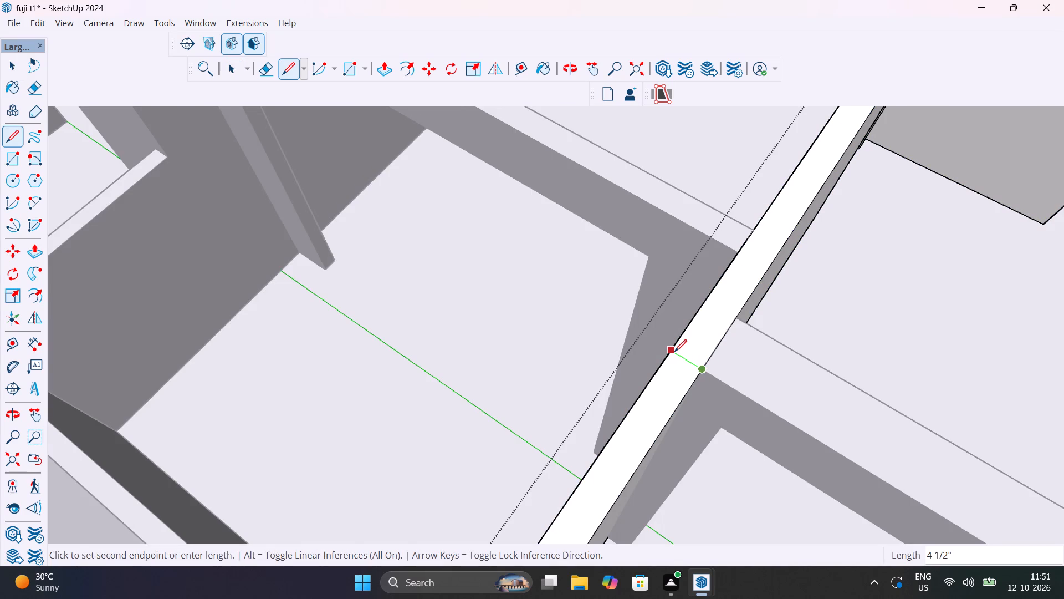
{"action": "left_click", "coordinate": [674, 352]}
{"action": "key", "text": "space"}
Push the top face of the partition's balcony section down 4' 4 3/4", level with the opposite balcony divider, and leave the group.
{"action": "left_click", "coordinate": [677, 371]}
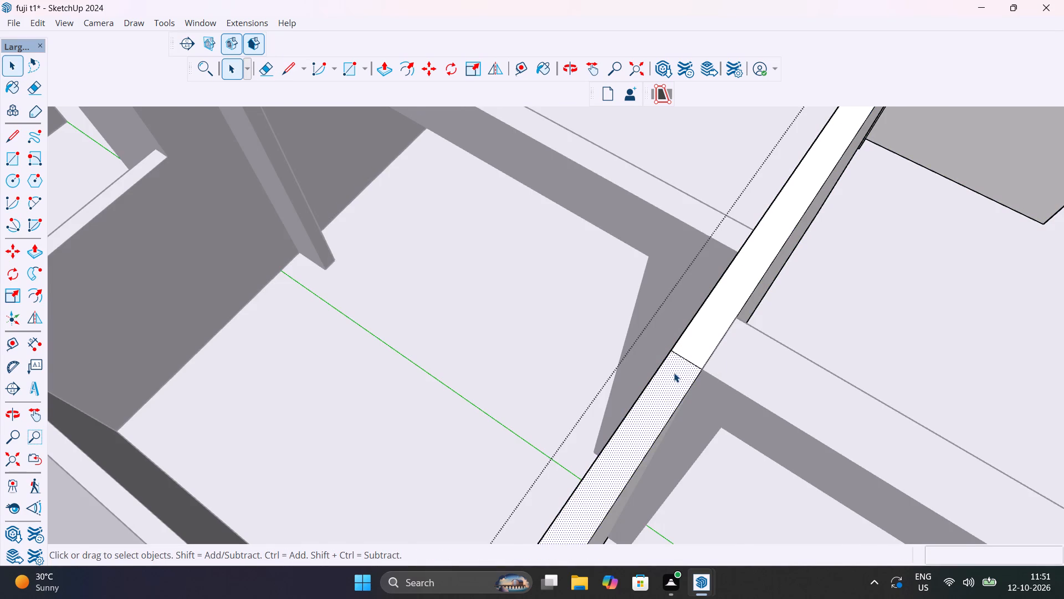
{"action": "scroll", "coordinate": [674, 373], "scroll_direction": "down", "scroll_amount": 7}
{"action": "key", "text": "p"}
{"action": "left_click", "coordinate": [675, 371]}
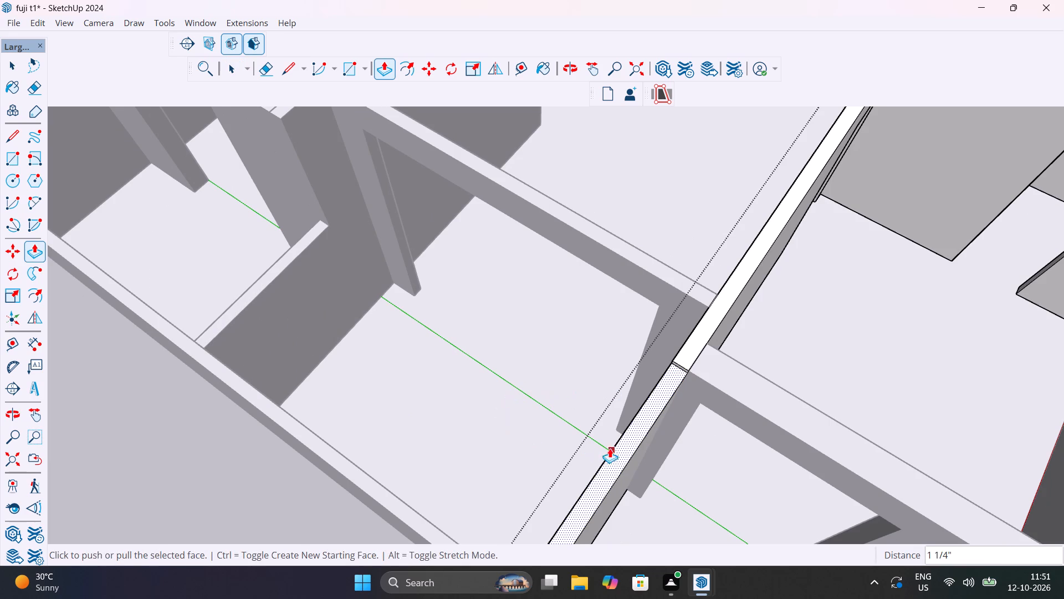
{"action": "left_click", "coordinate": [611, 454]}
{"action": "key", "text": "ctrl+z"}
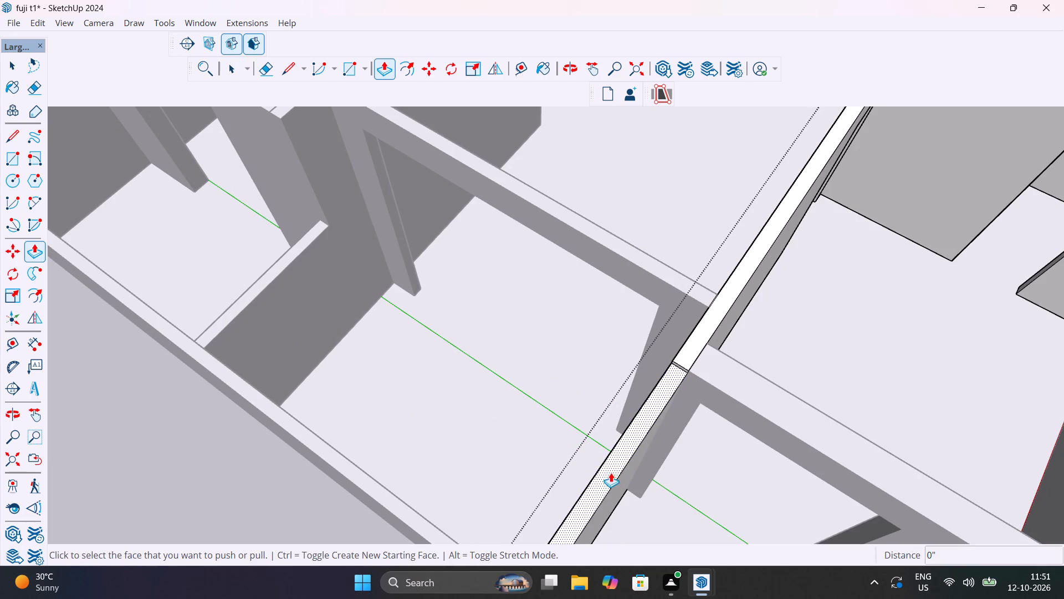
{"action": "left_click", "coordinate": [612, 463]}
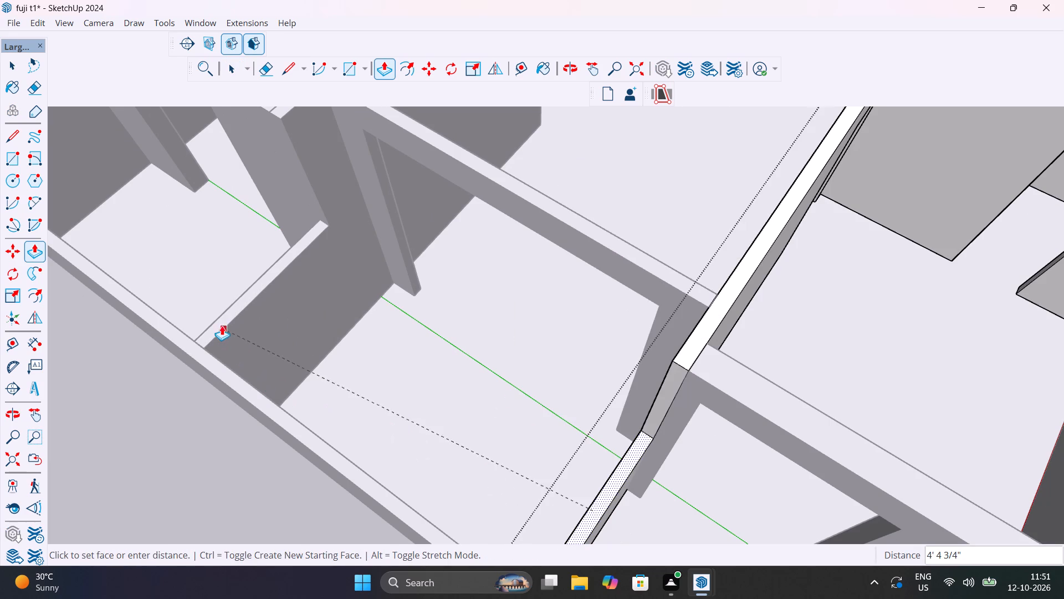
{"action": "left_click", "coordinate": [221, 329]}
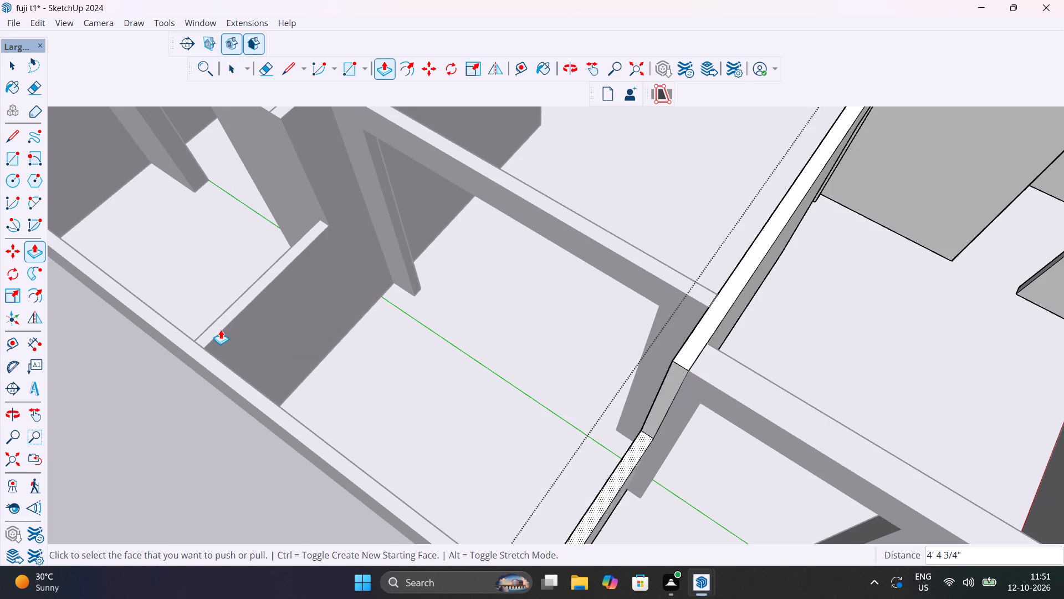
{"action": "key", "text": "space"}
{"action": "scroll", "coordinate": [269, 337], "scroll_direction": "down", "scroll_amount": 15}
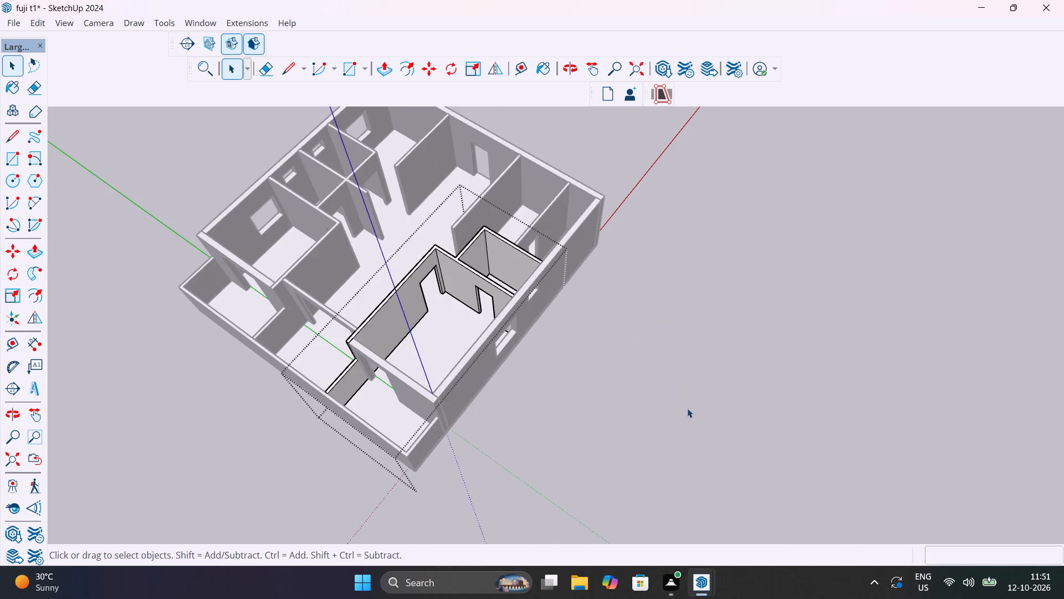
{"action": "left_click", "coordinate": [687, 408]}
Examine both balcony dividers, their junctions with the bedroom walls and perimeter wall, and the overall apartment layout.
{"action": "scroll", "coordinate": [323, 390], "scroll_direction": "up", "scroll_amount": 12}
{"action": "middle_click_drag", "start_coordinate": [348, 371], "coordinate": [411, 346]}
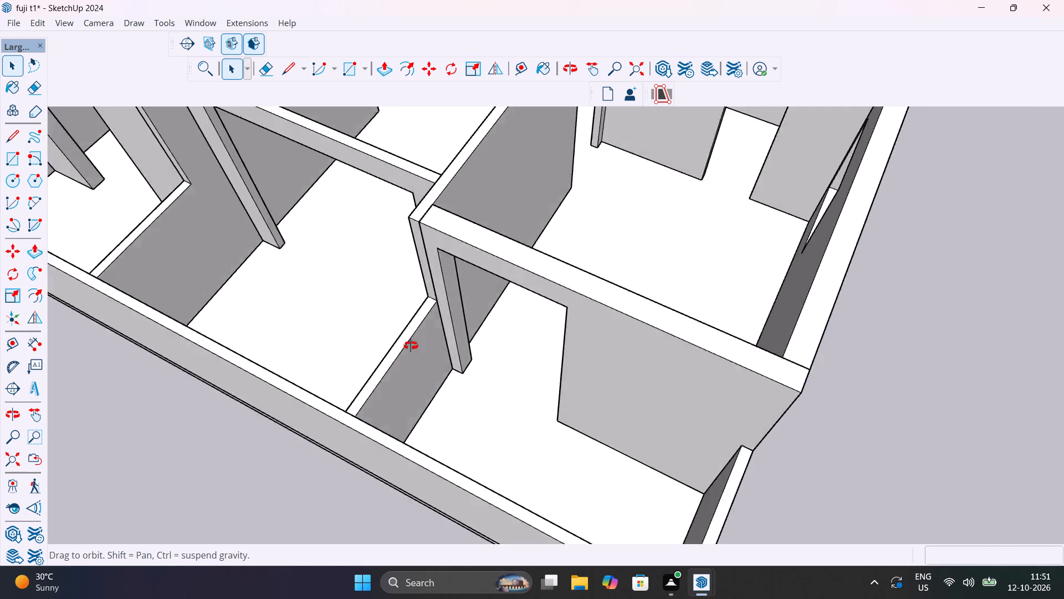
{"action": "middle_click_drag", "start_coordinate": [411, 346], "coordinate": [574, 236]}
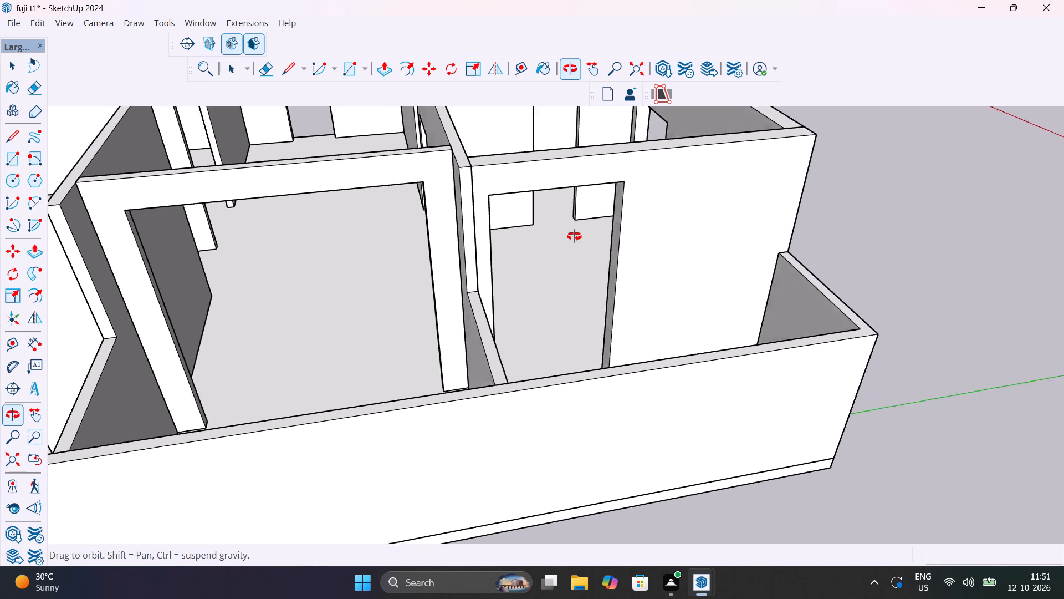
{"action": "middle_click_drag", "start_coordinate": [574, 236], "coordinate": [590, 248]}
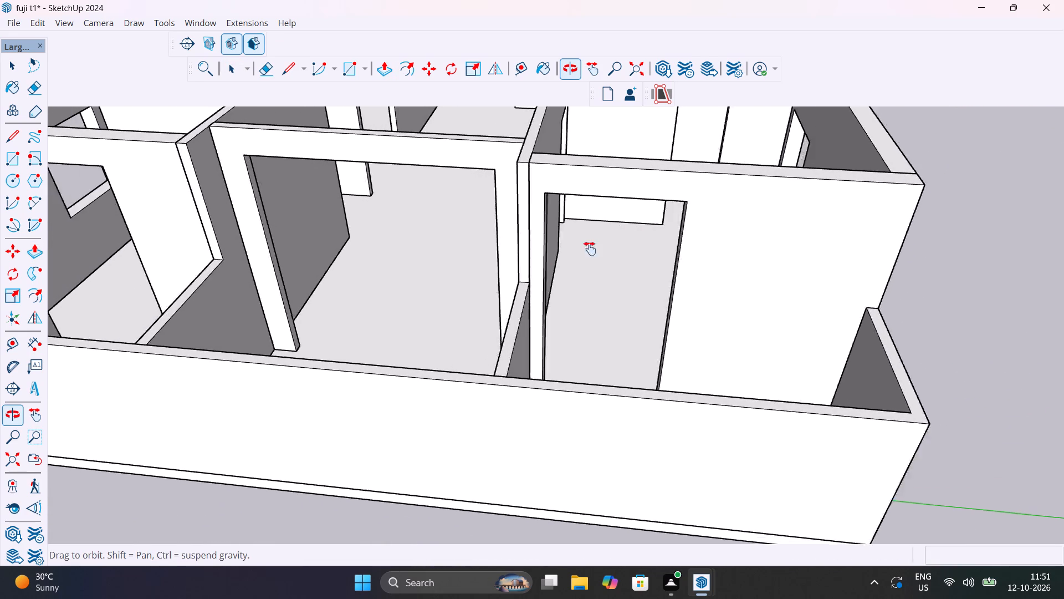
{"action": "middle_click_drag", "start_coordinate": [590, 248], "coordinate": [468, 245]}
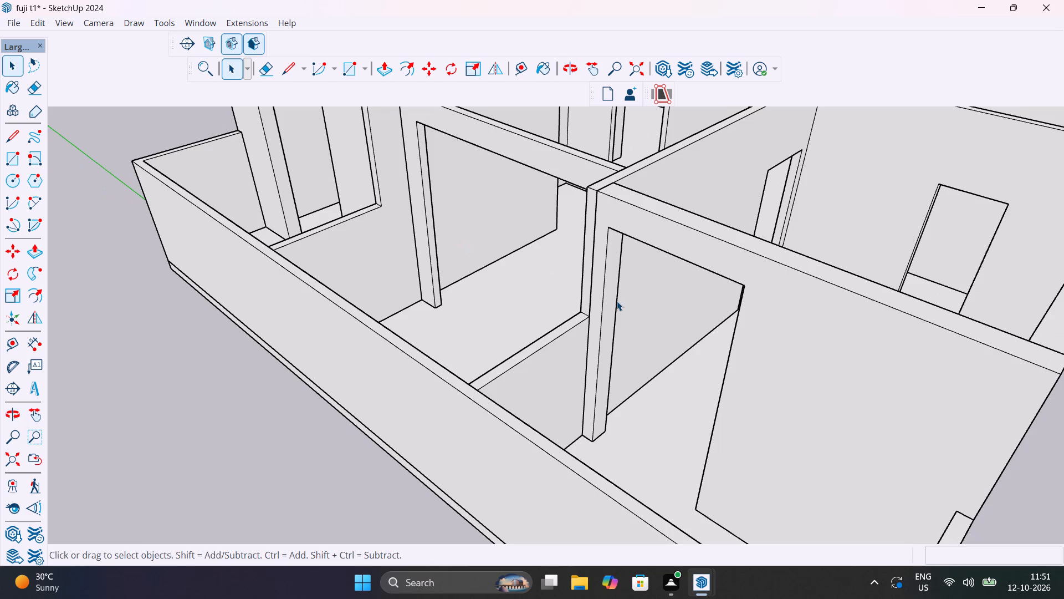
{"action": "scroll", "coordinate": [617, 301], "scroll_direction": "down", "scroll_amount": 7}
{"action": "middle_click_drag", "start_coordinate": [623, 334], "coordinate": [831, 378]}
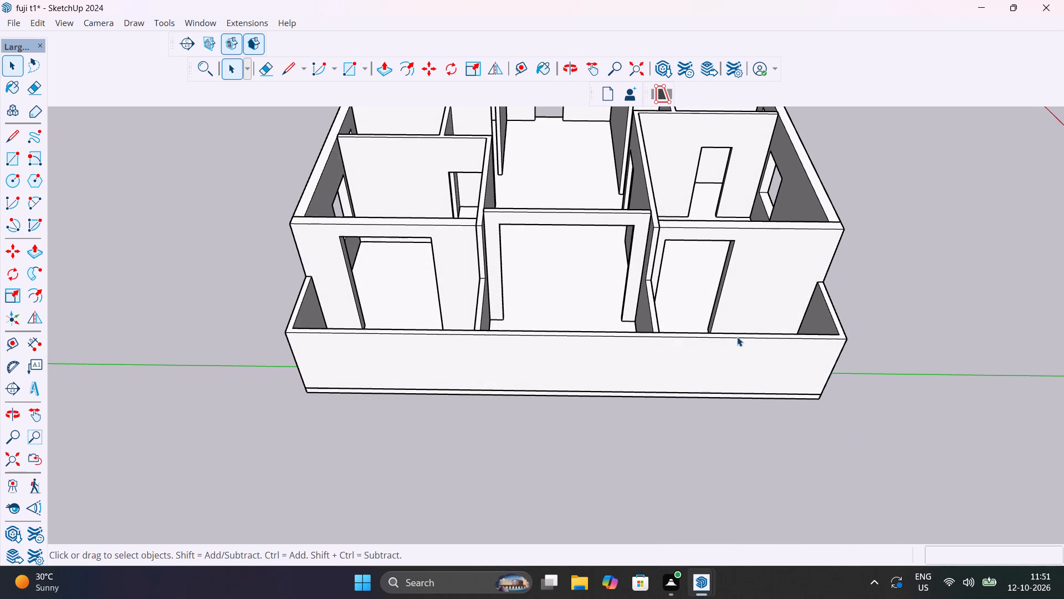
{"action": "scroll", "coordinate": [635, 282], "scroll_direction": "up", "scroll_amount": 6}
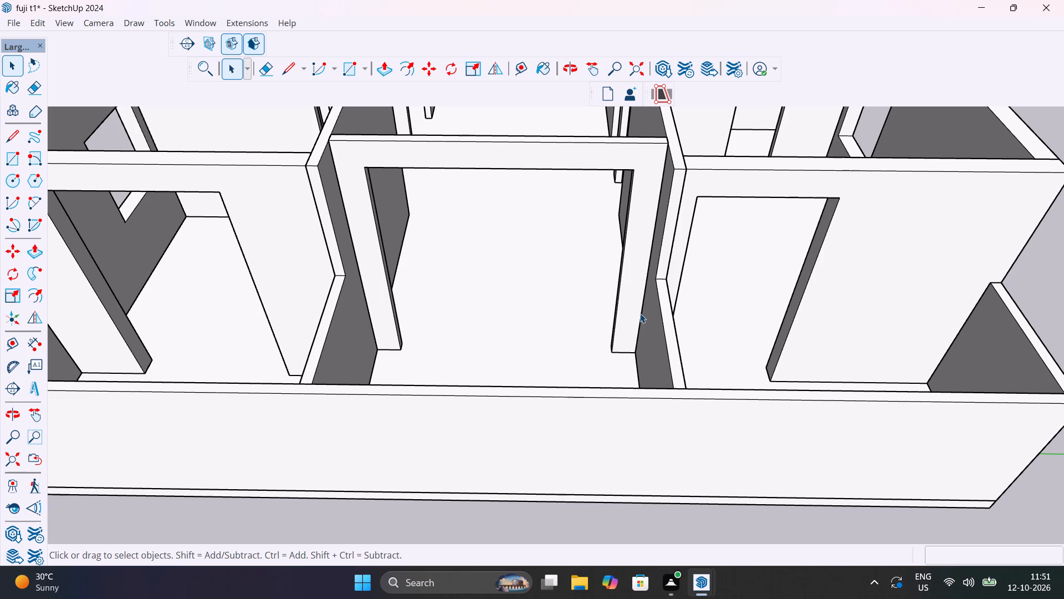
{"action": "scroll", "coordinate": [640, 313], "scroll_direction": "down", "scroll_amount": 6}
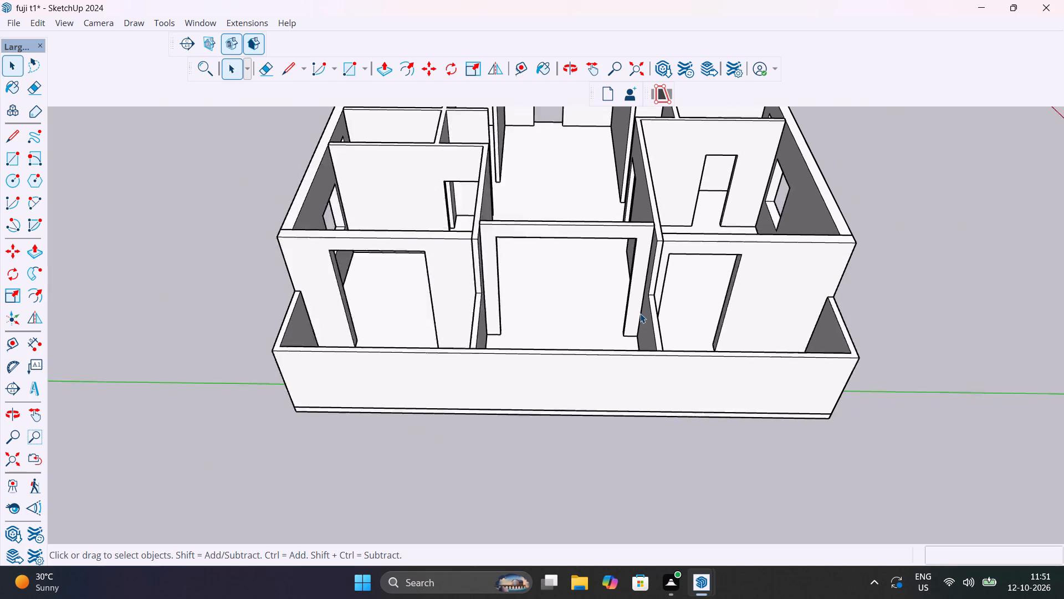
{"action": "scroll", "coordinate": [640, 313], "scroll_direction": "down", "scroll_amount": 1}
{"action": "middle_click_drag", "start_coordinate": [538, 302], "coordinate": [823, 314]}
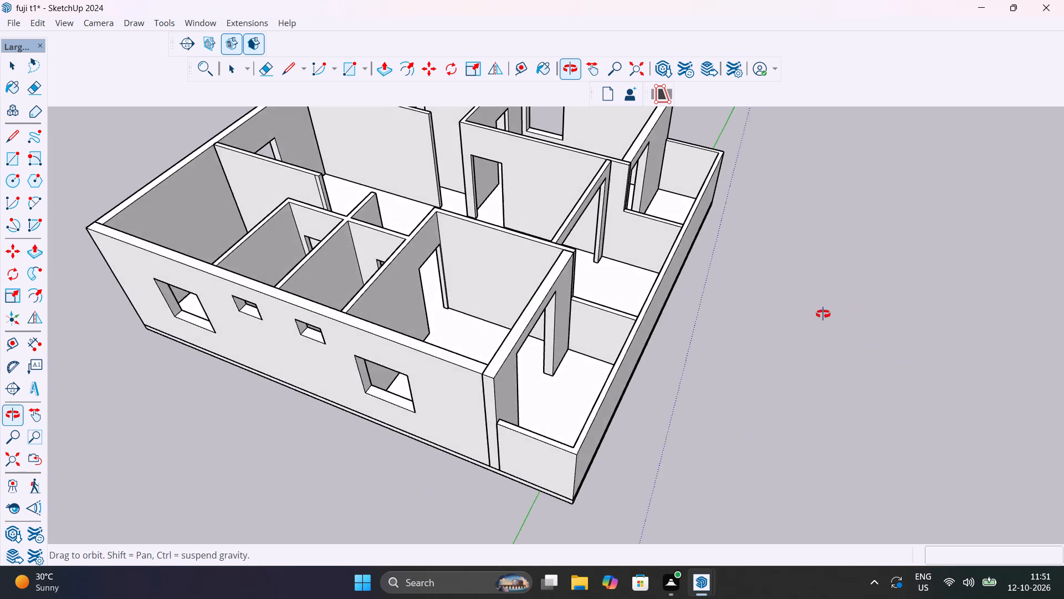
{"action": "middle_click_drag", "start_coordinate": [823, 314], "coordinate": [454, 320]}
{"action": "scroll", "coordinate": [579, 316], "scroll_direction": "down", "scroll_amount": 8}
{"action": "scroll", "coordinate": [566, 270], "scroll_direction": "up", "scroll_amount": 3}
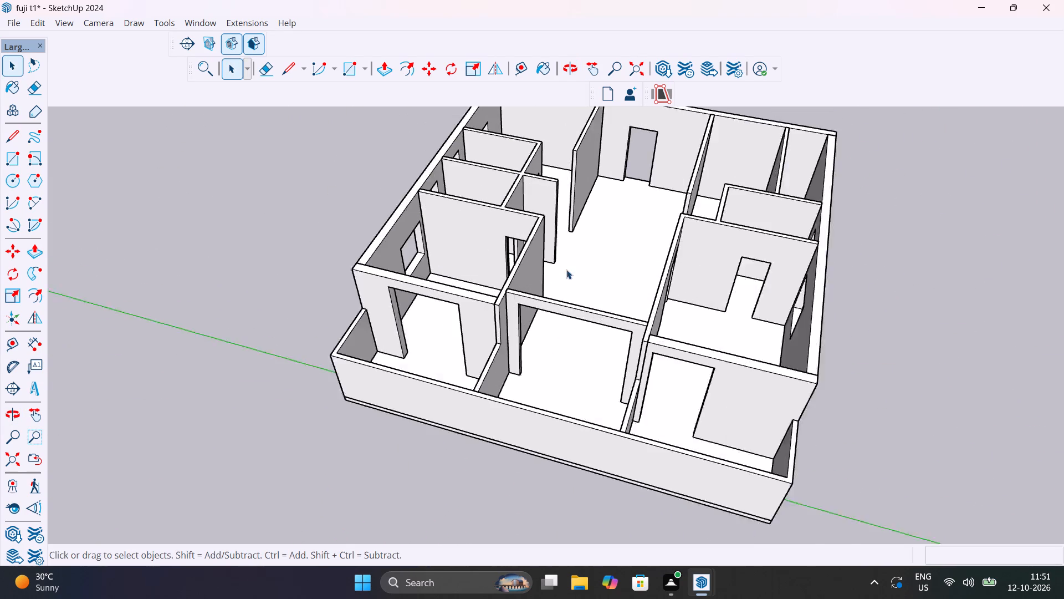
{"action": "scroll", "coordinate": [566, 270], "scroll_direction": "up", "scroll_amount": 9}
{"action": "scroll", "coordinate": [598, 335], "scroll_direction": "down", "scroll_amount": 7}
{"action": "middle_click_drag", "start_coordinate": [612, 380], "coordinate": [664, 316]}
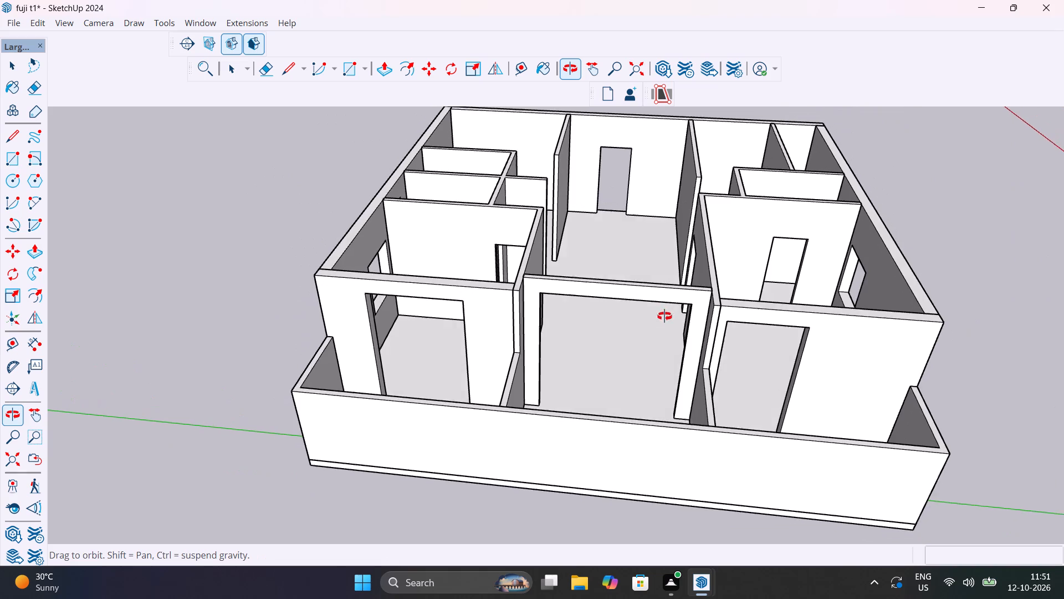
{"action": "middle_click_drag", "start_coordinate": [664, 316], "coordinate": [677, 368]}
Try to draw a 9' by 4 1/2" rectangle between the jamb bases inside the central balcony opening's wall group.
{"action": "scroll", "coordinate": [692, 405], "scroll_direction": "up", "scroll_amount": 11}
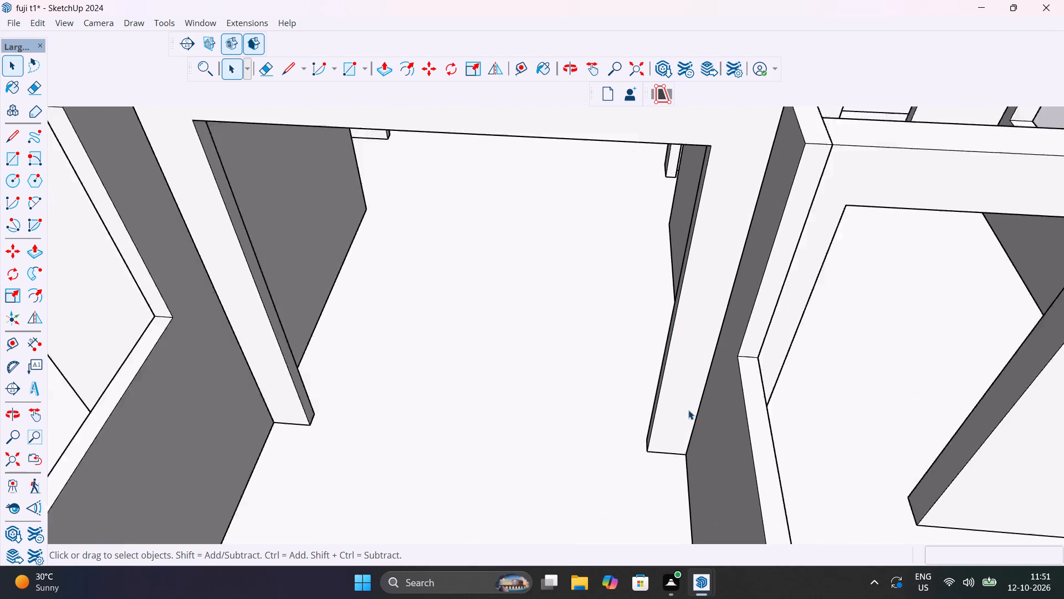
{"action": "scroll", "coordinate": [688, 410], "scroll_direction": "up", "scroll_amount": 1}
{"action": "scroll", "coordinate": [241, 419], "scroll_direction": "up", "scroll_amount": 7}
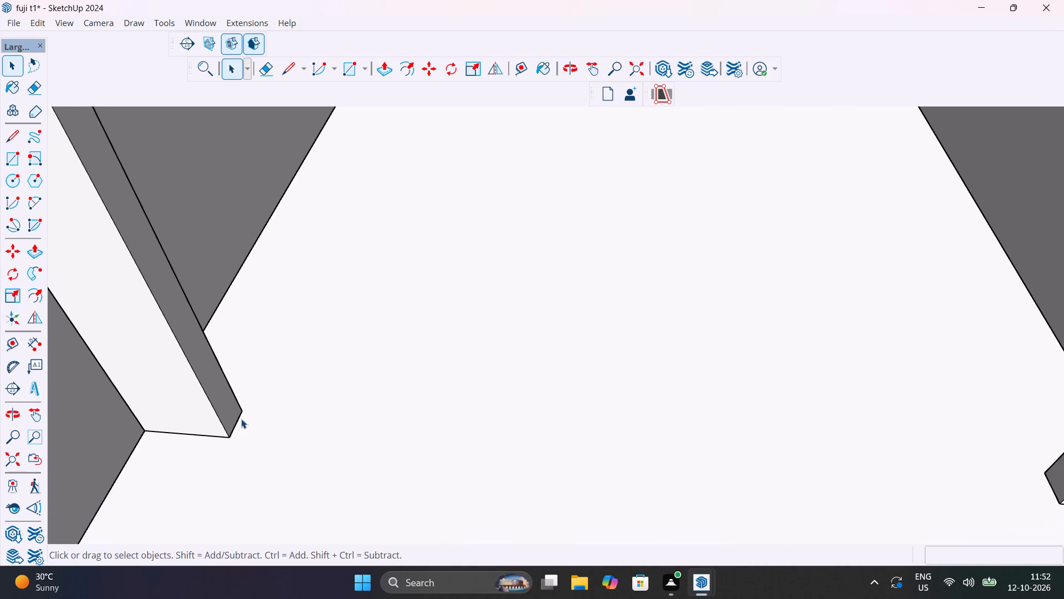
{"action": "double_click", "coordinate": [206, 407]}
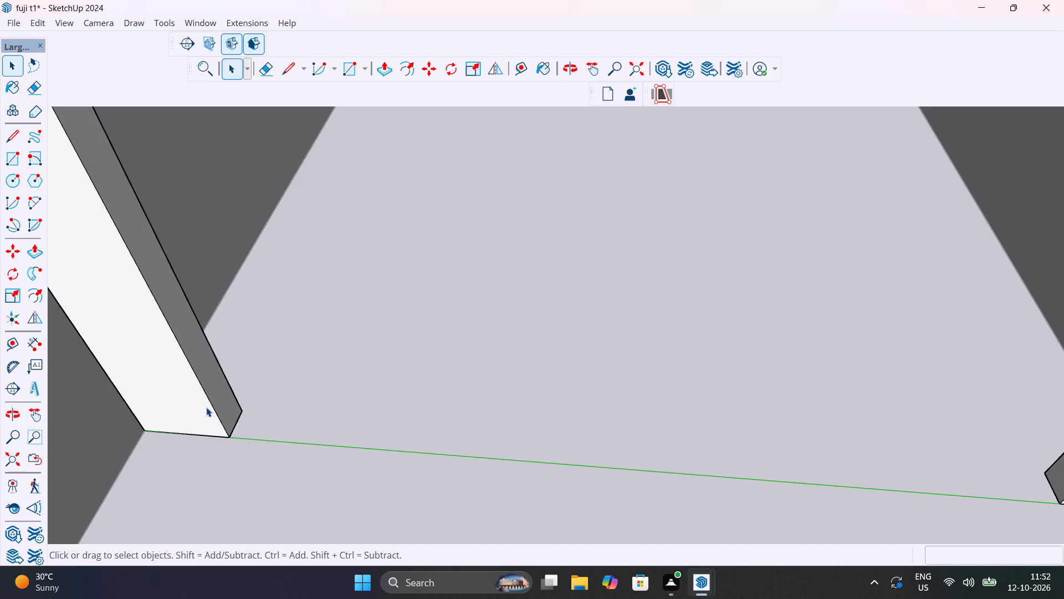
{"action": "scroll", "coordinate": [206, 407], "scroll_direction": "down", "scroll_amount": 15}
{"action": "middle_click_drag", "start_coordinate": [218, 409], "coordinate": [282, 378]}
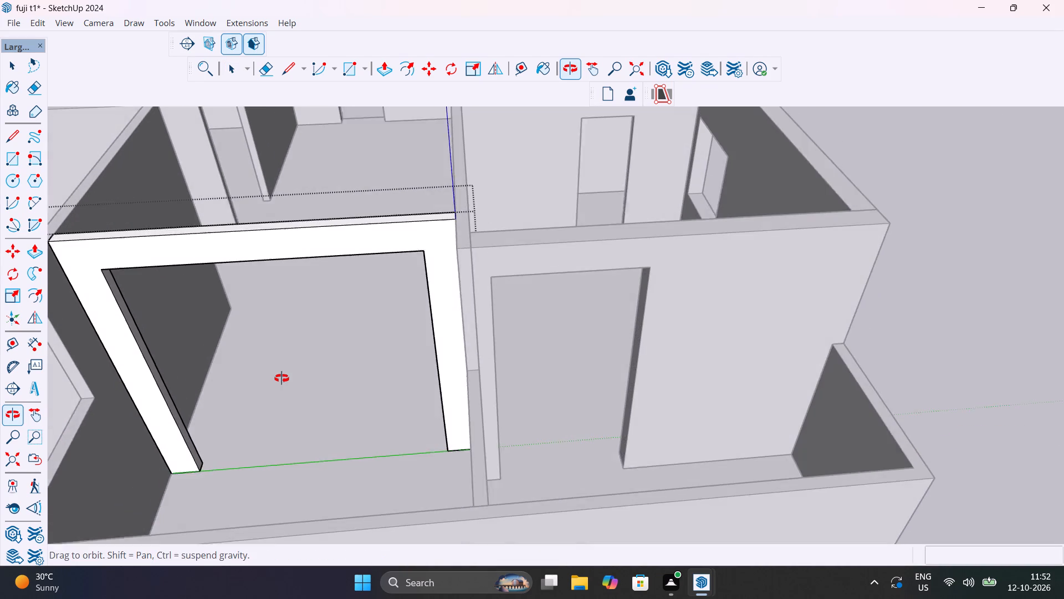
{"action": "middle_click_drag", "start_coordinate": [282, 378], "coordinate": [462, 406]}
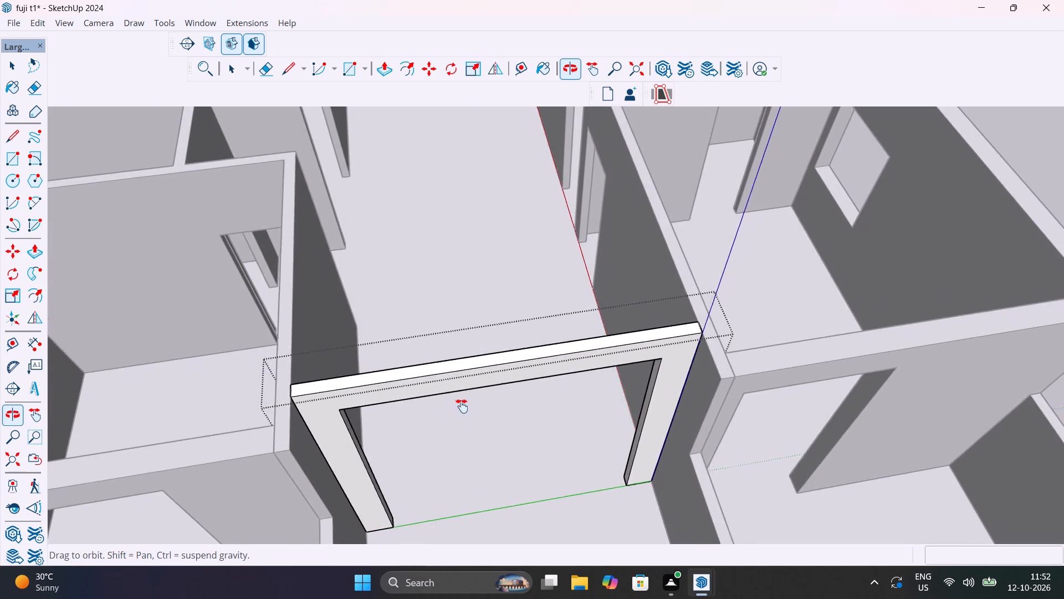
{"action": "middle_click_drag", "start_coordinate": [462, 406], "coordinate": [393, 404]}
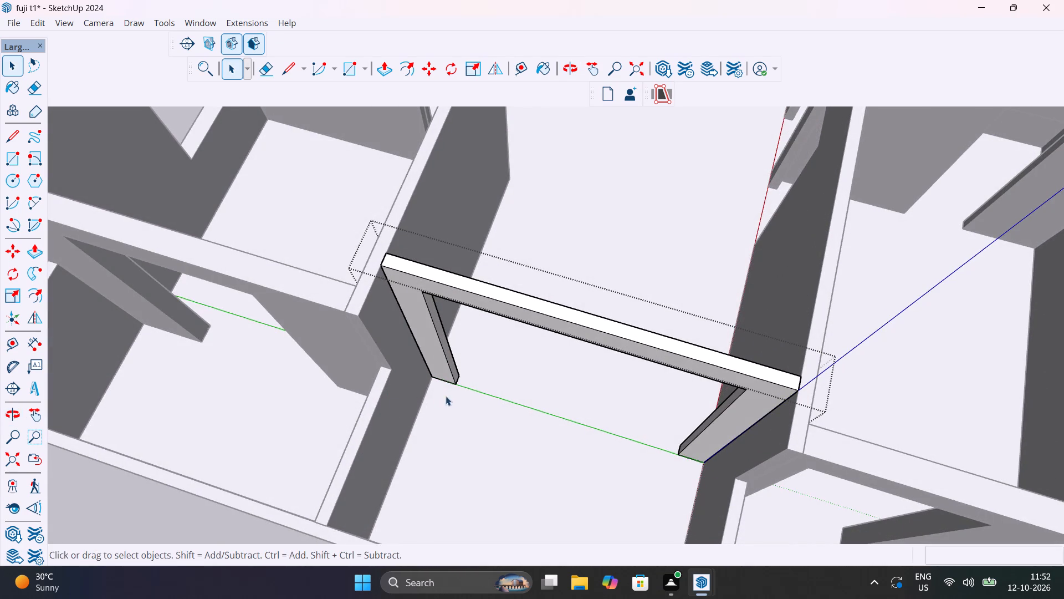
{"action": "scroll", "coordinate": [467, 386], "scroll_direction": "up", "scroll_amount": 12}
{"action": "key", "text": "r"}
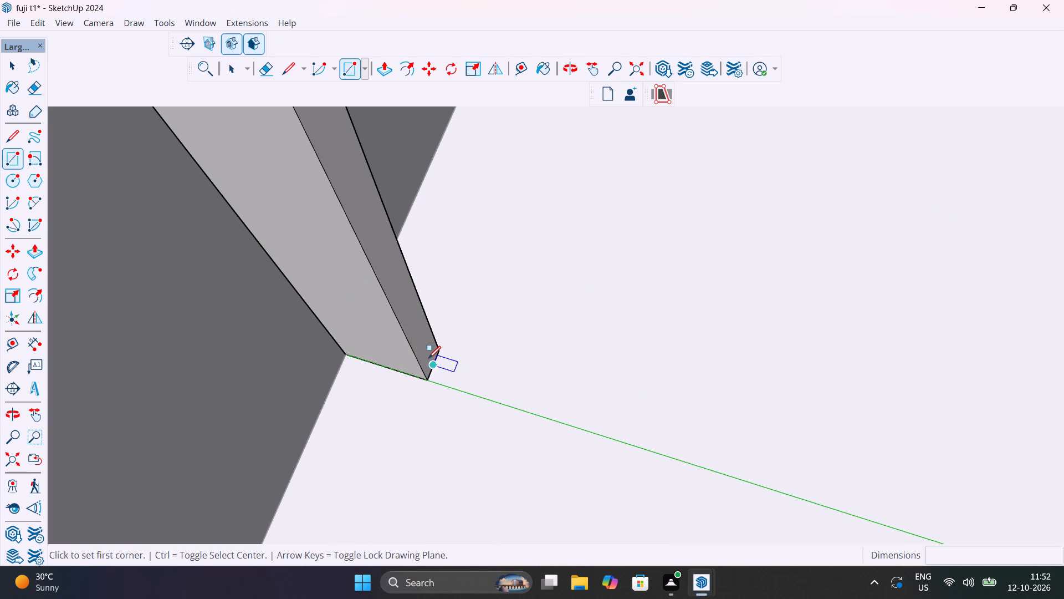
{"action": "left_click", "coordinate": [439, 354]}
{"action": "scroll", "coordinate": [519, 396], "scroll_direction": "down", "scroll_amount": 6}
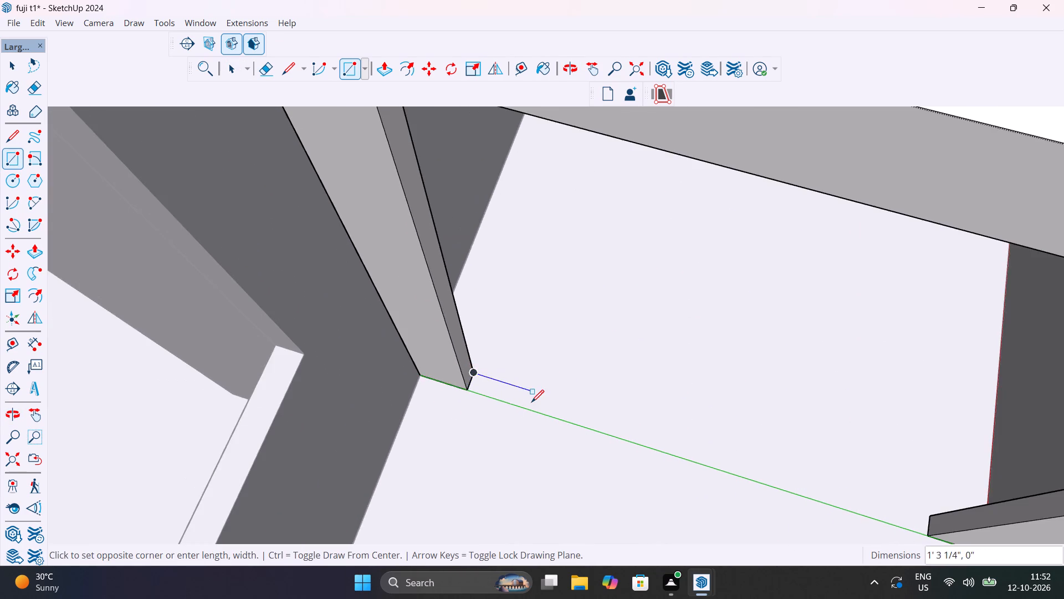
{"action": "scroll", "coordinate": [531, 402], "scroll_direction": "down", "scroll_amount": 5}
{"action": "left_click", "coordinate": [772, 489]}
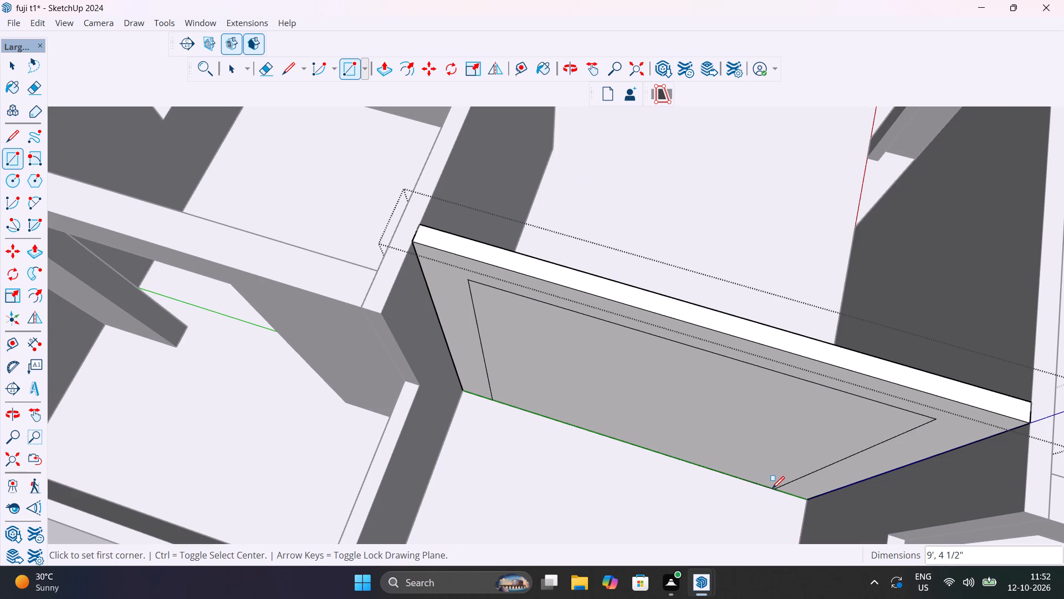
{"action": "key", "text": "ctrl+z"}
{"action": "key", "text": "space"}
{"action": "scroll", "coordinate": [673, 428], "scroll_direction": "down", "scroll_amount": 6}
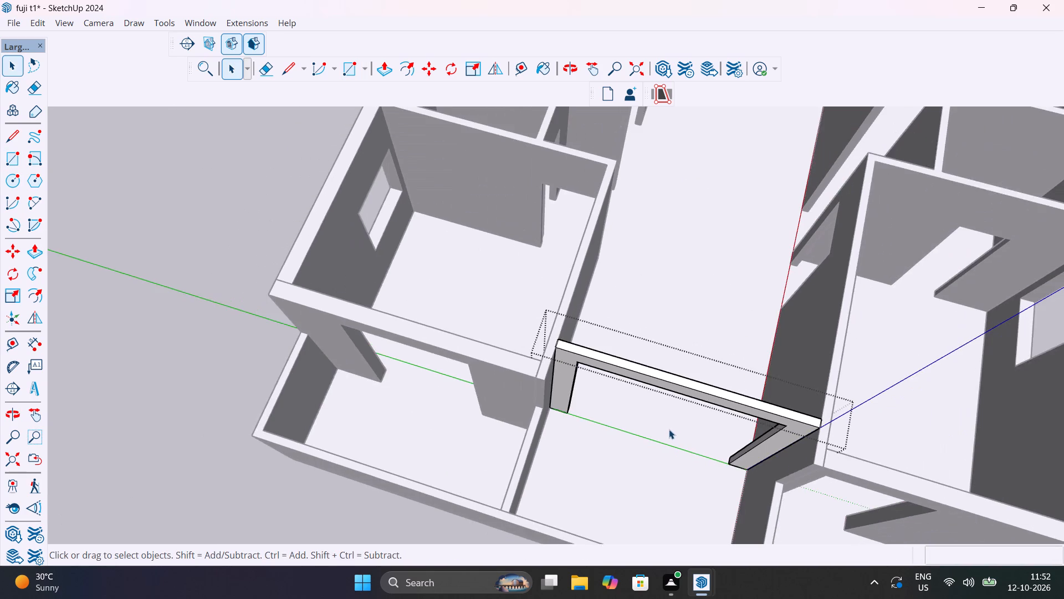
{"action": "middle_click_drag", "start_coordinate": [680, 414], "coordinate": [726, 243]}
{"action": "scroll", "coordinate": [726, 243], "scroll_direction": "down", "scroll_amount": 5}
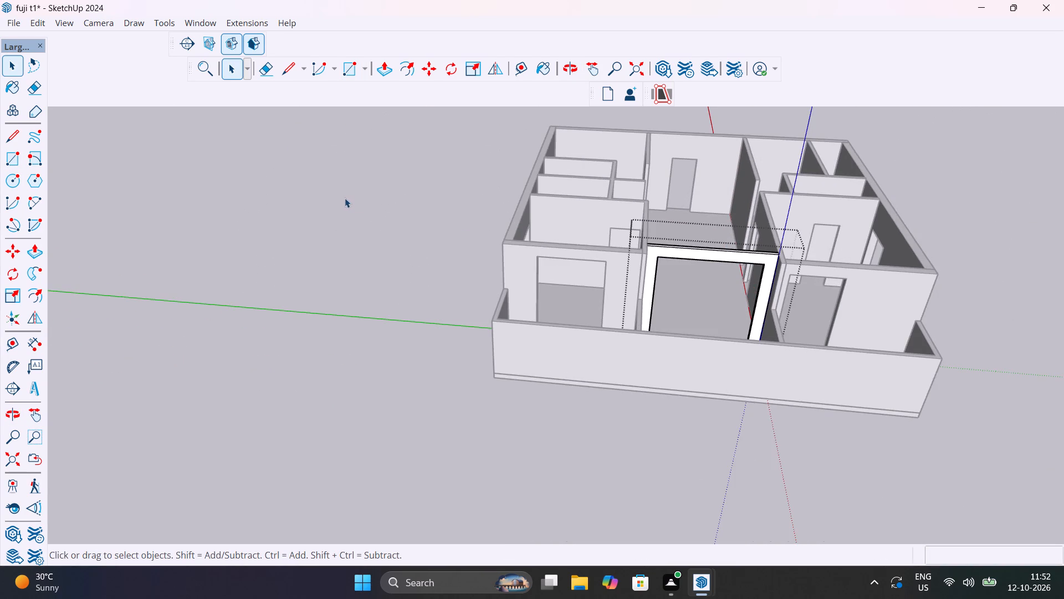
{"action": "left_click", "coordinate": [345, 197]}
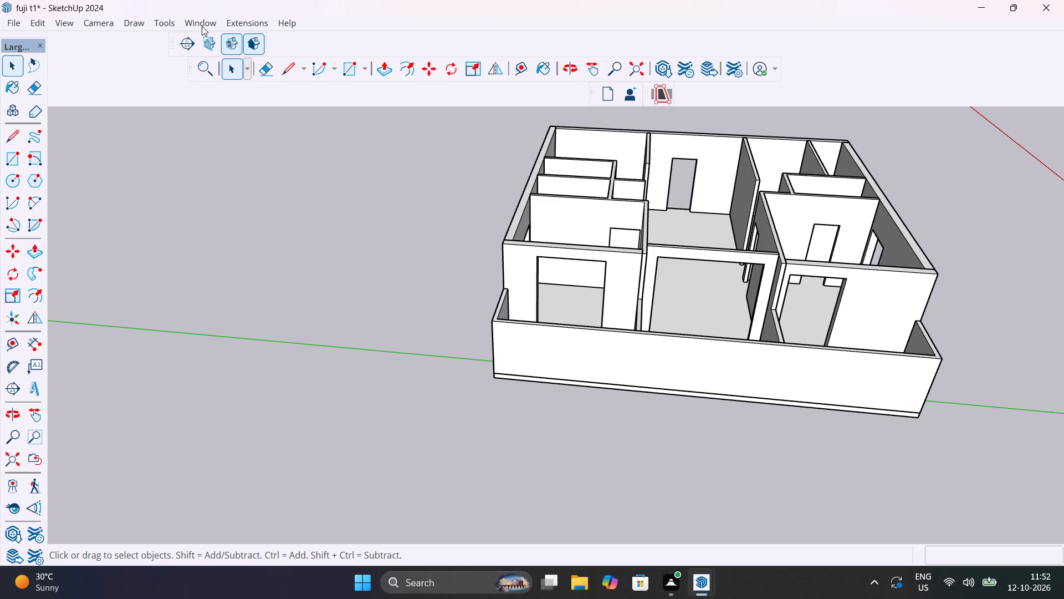
Open 3D Warehouse and search its models for "sliding windows".
{"action": "left_click", "coordinate": [202, 26]}
{"action": "left_click", "coordinate": [257, 137]}
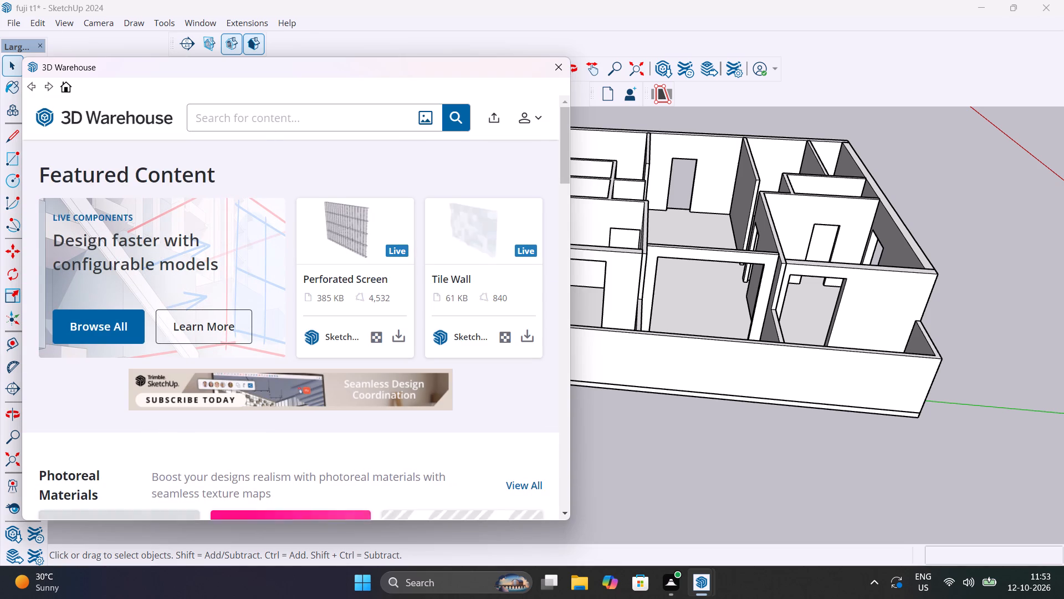
{"action": "left_click", "coordinate": [274, 121]}
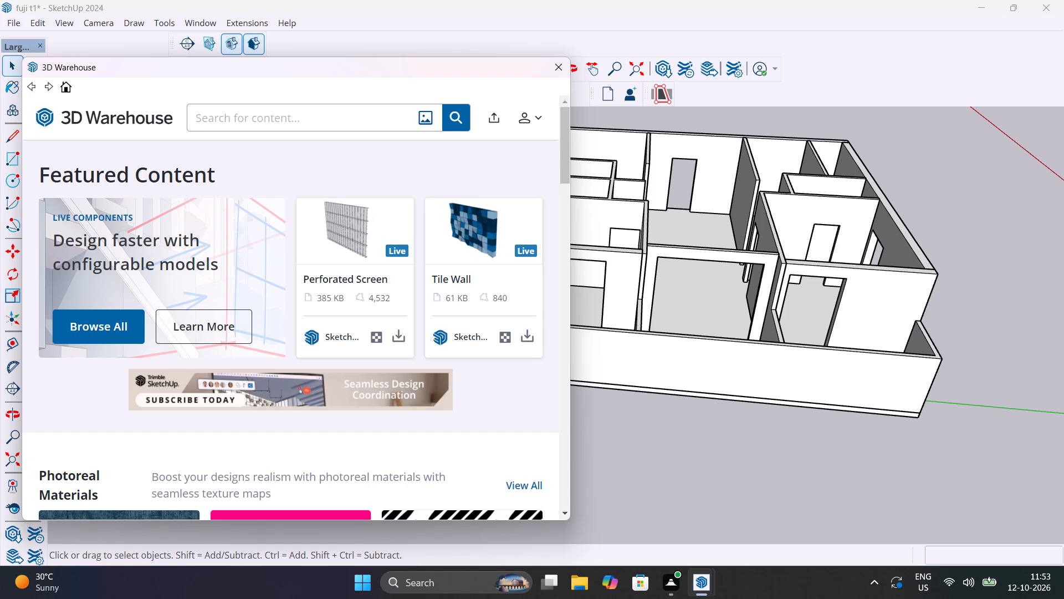
{"action": "type", "text": "sli"}
{"action": "type", "text": "ding"}
{"action": "key", "text": "space"}
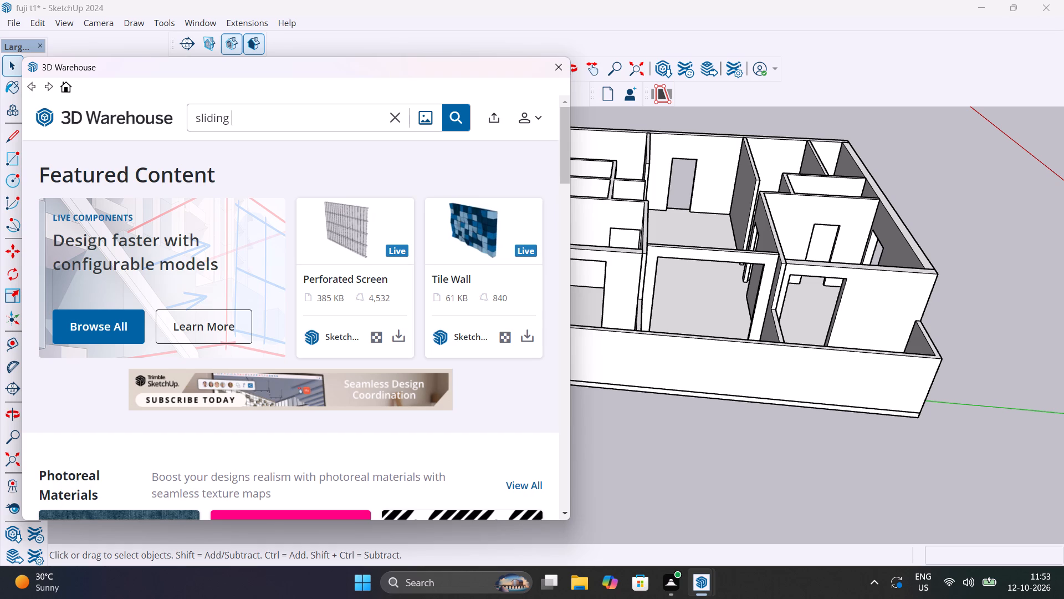
{"action": "type", "text": "doo"}
{"action": "key", "text": "BackSpace"}
{"action": "key", "text": "BackSpace"}
{"action": "key", "text": "BackSpace"}
{"action": "type", "text": "wi"}
{"action": "key", "text": "n"}
{"action": "type", "text": "dows"}
{"action": "key", "text": "Return"}
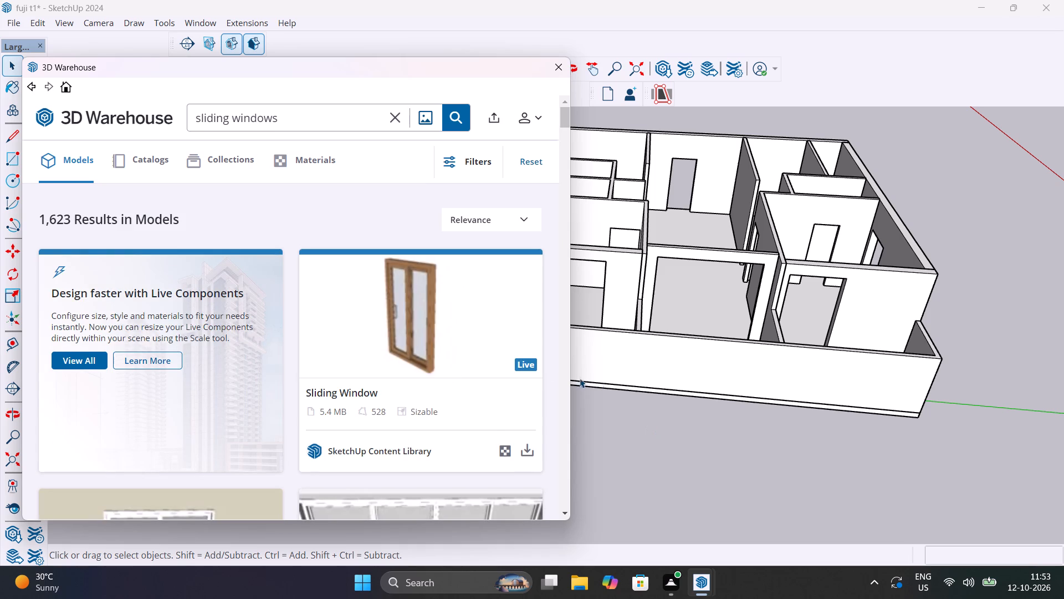
Browse the sliding window models for one that suits the apartment's openings.
{"action": "scroll", "coordinate": [490, 418], "scroll_direction": "down", "scroll_amount": 5}
{"action": "scroll", "coordinate": [490, 415], "scroll_direction": "up", "scroll_amount": 1}
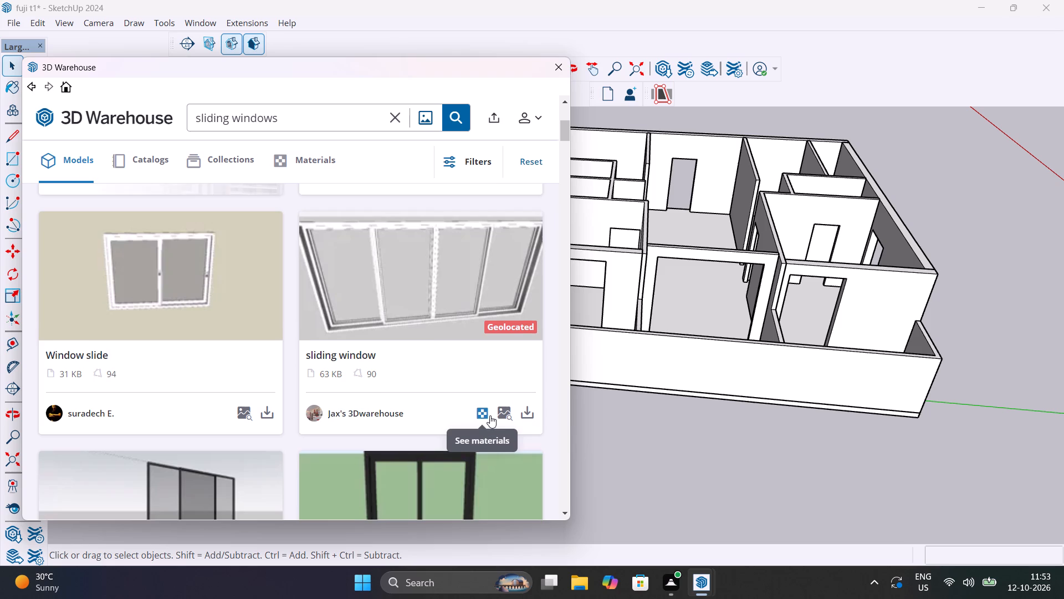
{"action": "scroll", "coordinate": [490, 415], "scroll_direction": "down", "scroll_amount": 3}
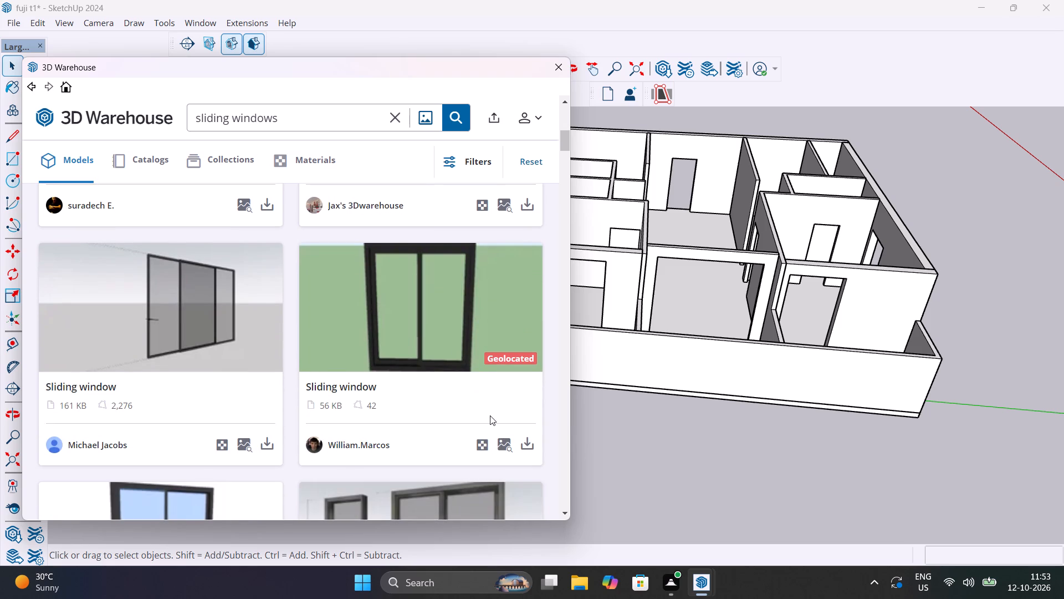
{"action": "scroll", "coordinate": [490, 415], "scroll_direction": "down", "scroll_amount": 2}
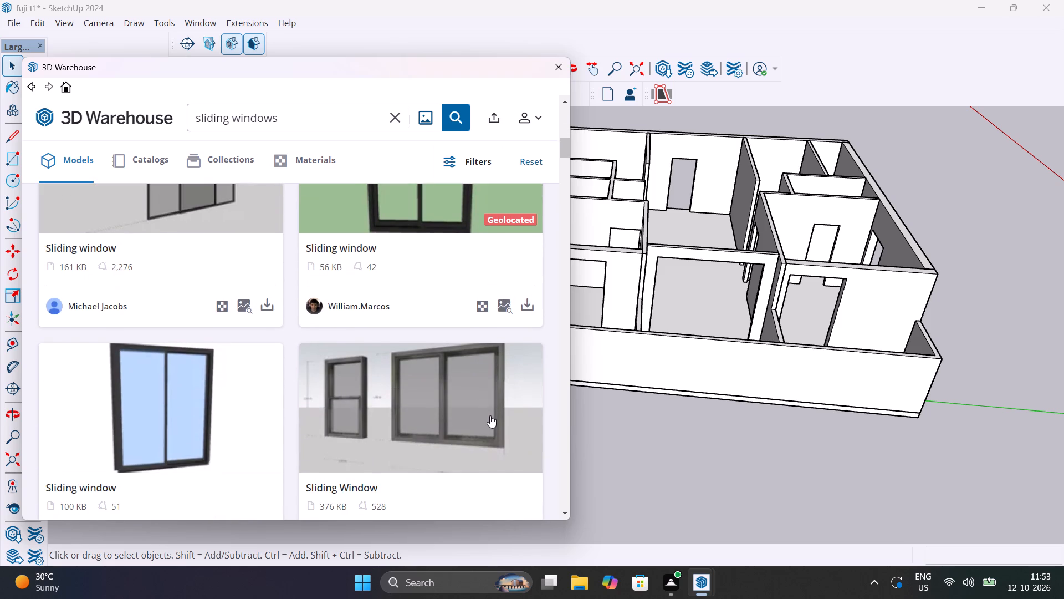
{"action": "scroll", "coordinate": [490, 415], "scroll_direction": "down", "scroll_amount": 3}
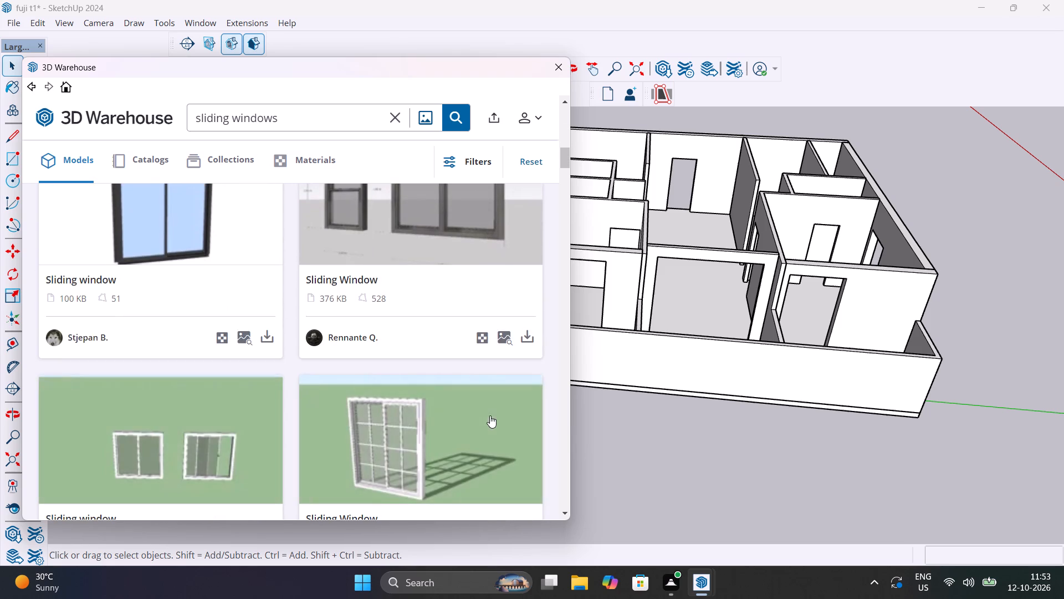
{"action": "scroll", "coordinate": [490, 415], "scroll_direction": "down", "scroll_amount": 8}
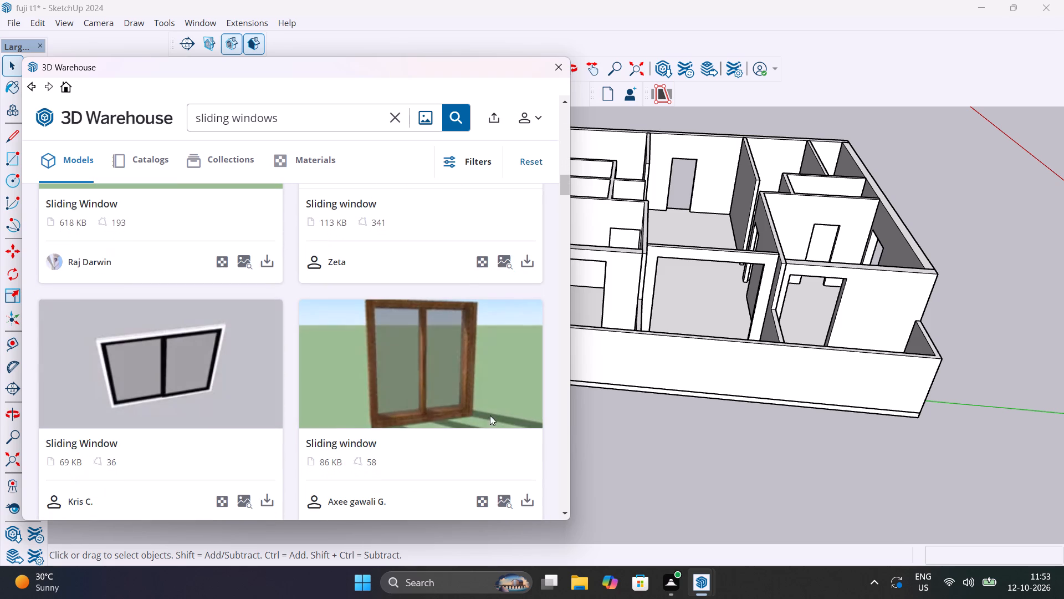
{"action": "scroll", "coordinate": [490, 415], "scroll_direction": "down", "scroll_amount": 5}
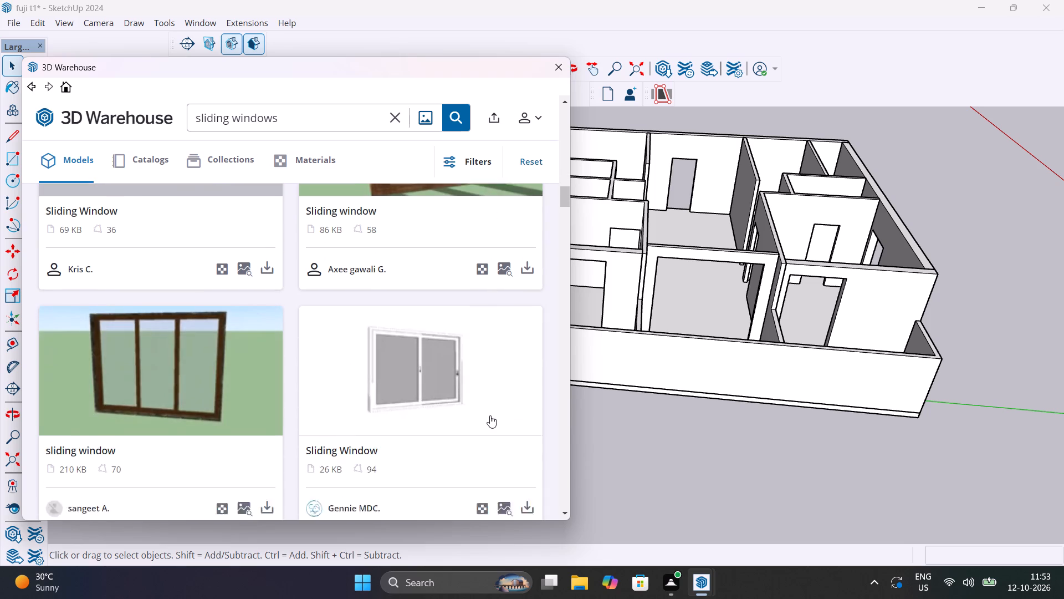
{"action": "scroll", "coordinate": [490, 415], "scroll_direction": "down", "scroll_amount": 6}
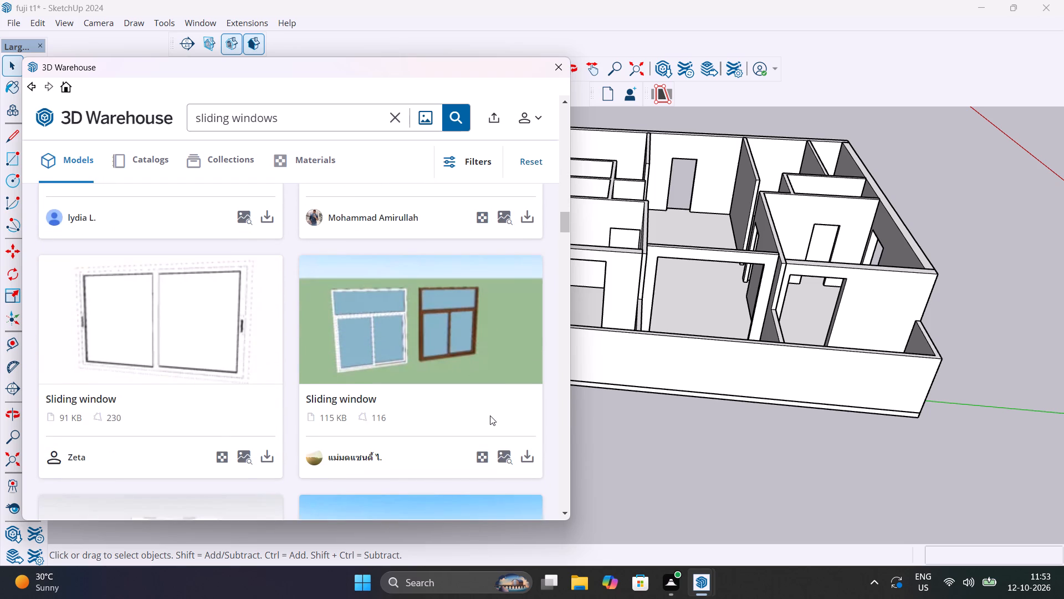
{"action": "scroll", "coordinate": [490, 415], "scroll_direction": "down", "scroll_amount": 7}
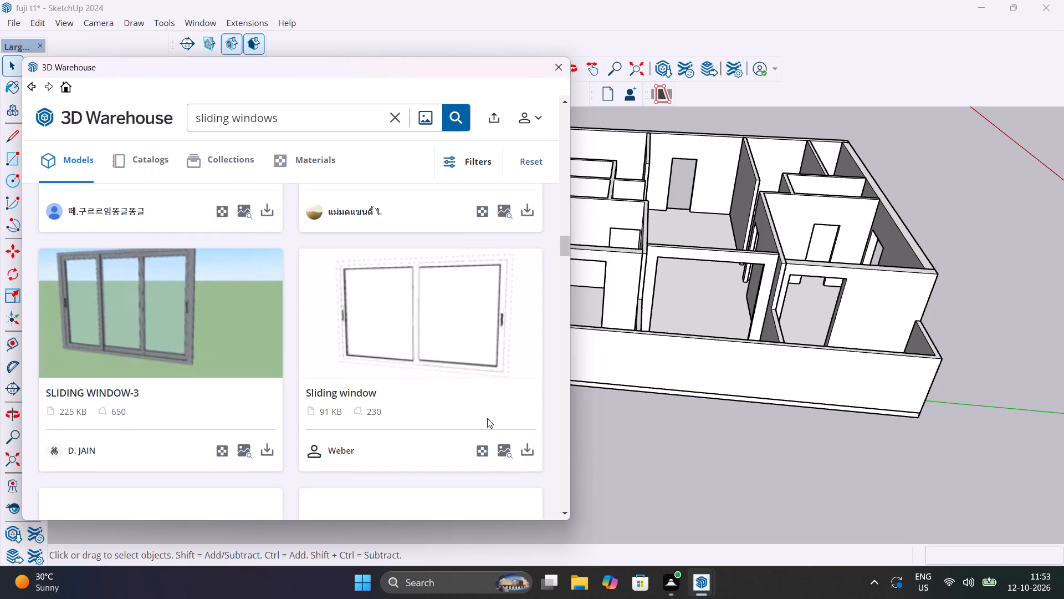
{"action": "scroll", "coordinate": [485, 422], "scroll_direction": "down", "scroll_amount": 4}
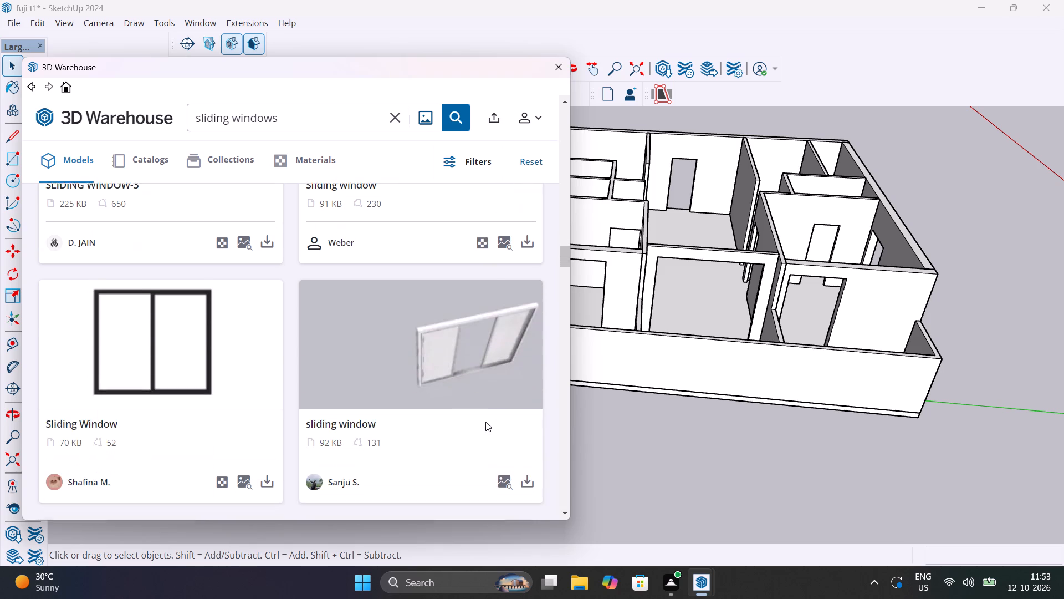
{"action": "scroll", "coordinate": [485, 422], "scroll_direction": "down", "scroll_amount": 6}
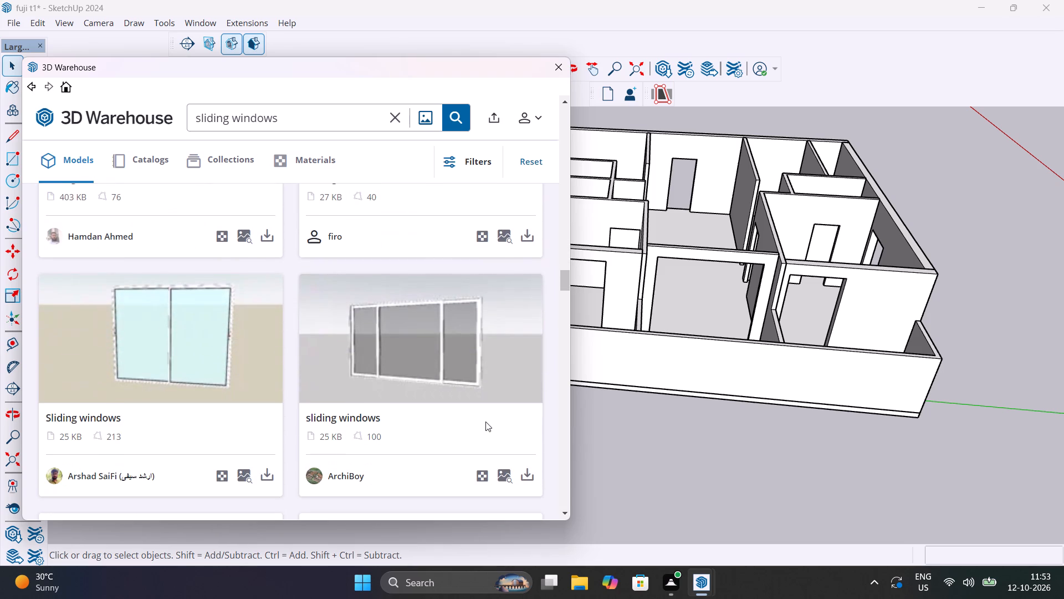
{"action": "scroll", "coordinate": [487, 422], "scroll_direction": "down", "scroll_amount": 4}
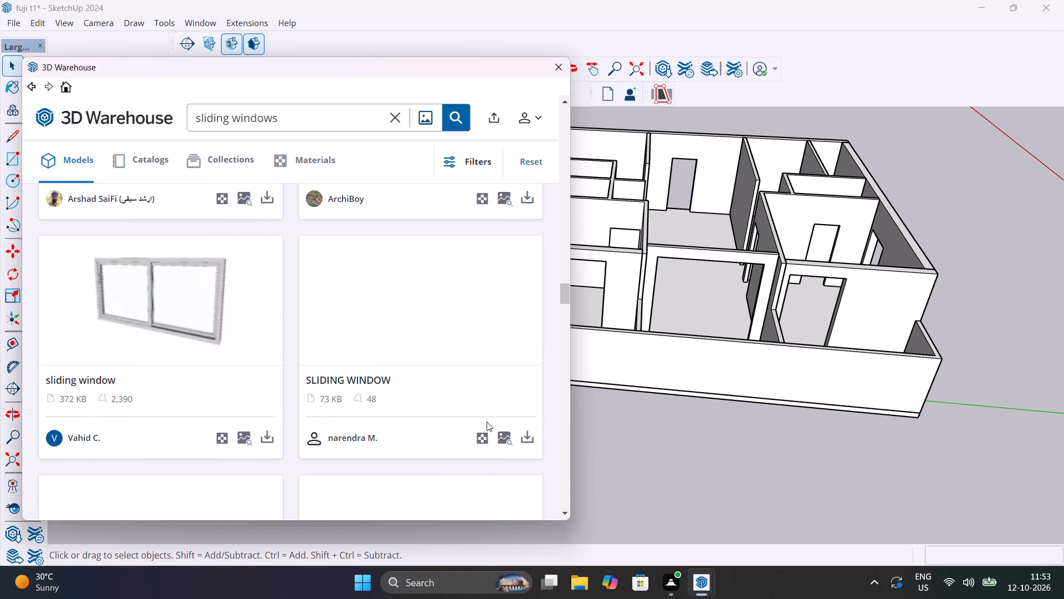
Change the 3D Warehouse model search to "sliding doors".
{"action": "left_click", "coordinate": [313, 120]}
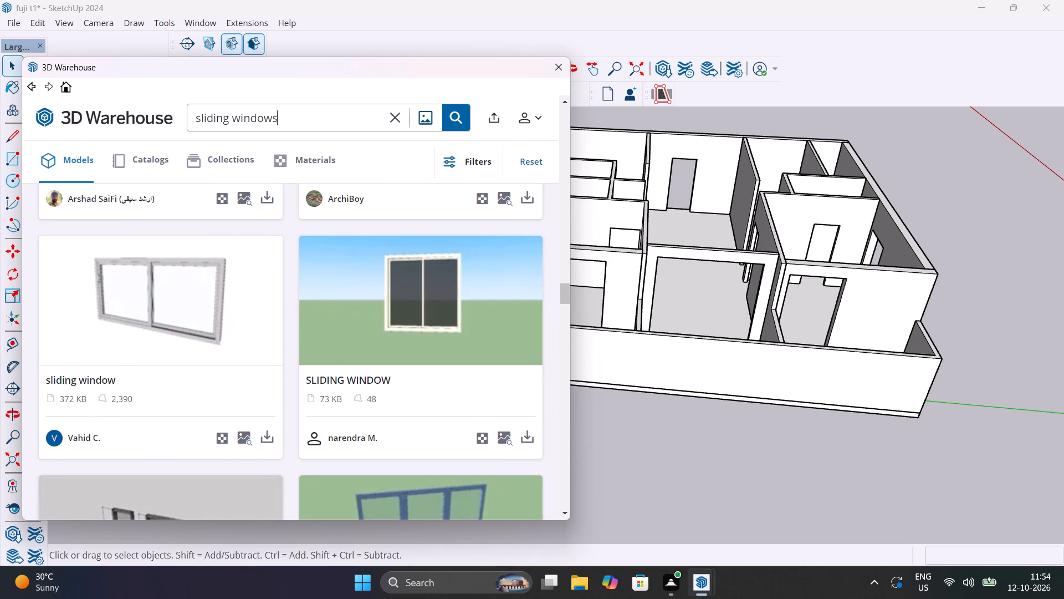
{"action": "key", "text": "BackSpace"}
{"action": "key", "text": "BackSpace"}
{"action": "key", "text": "BackSpace"}
{"action": "key", "text": "BackSpace"}
{"action": "key", "text": "BackSpace"}
{"action": "key", "text": "BackSpace"}
{"action": "key", "text": "BackSpace"}
{"action": "type", "text": "doors"}
{"action": "key", "text": "Return"}
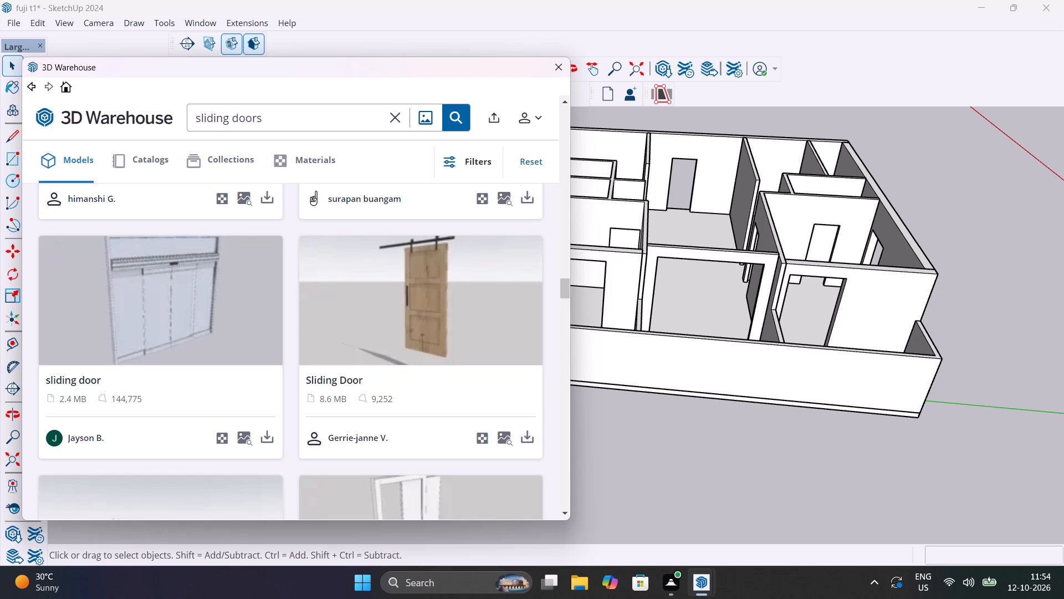
Browse the sliding door models for one that suits the apartment's balcony openings.
{"action": "scroll", "coordinate": [368, 315], "scroll_direction": "down", "scroll_amount": 4}
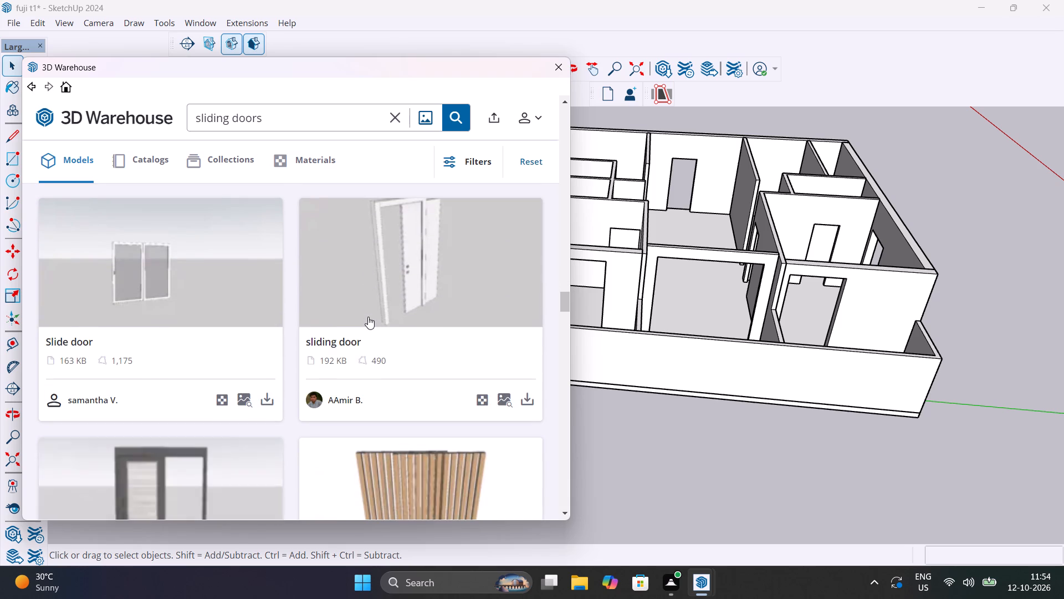
{"action": "scroll", "coordinate": [368, 317], "scroll_direction": "down", "scroll_amount": 1}
{"action": "scroll", "coordinate": [368, 317], "scroll_direction": "up", "scroll_amount": 2}
{"action": "scroll", "coordinate": [368, 317], "scroll_direction": "down", "scroll_amount": 7}
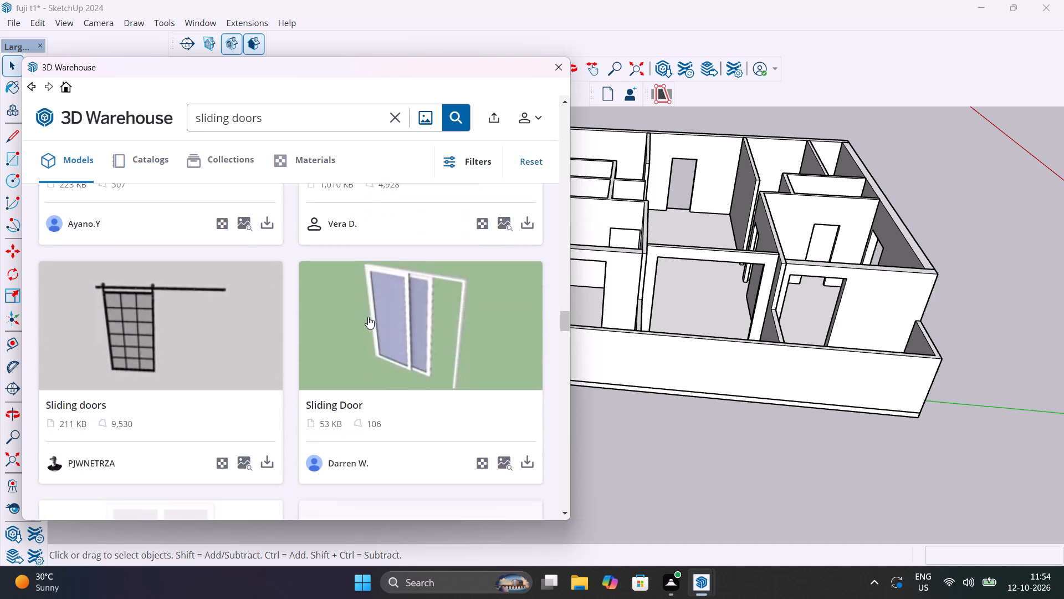
{"action": "scroll", "coordinate": [368, 317], "scroll_direction": "down", "scroll_amount": 8}
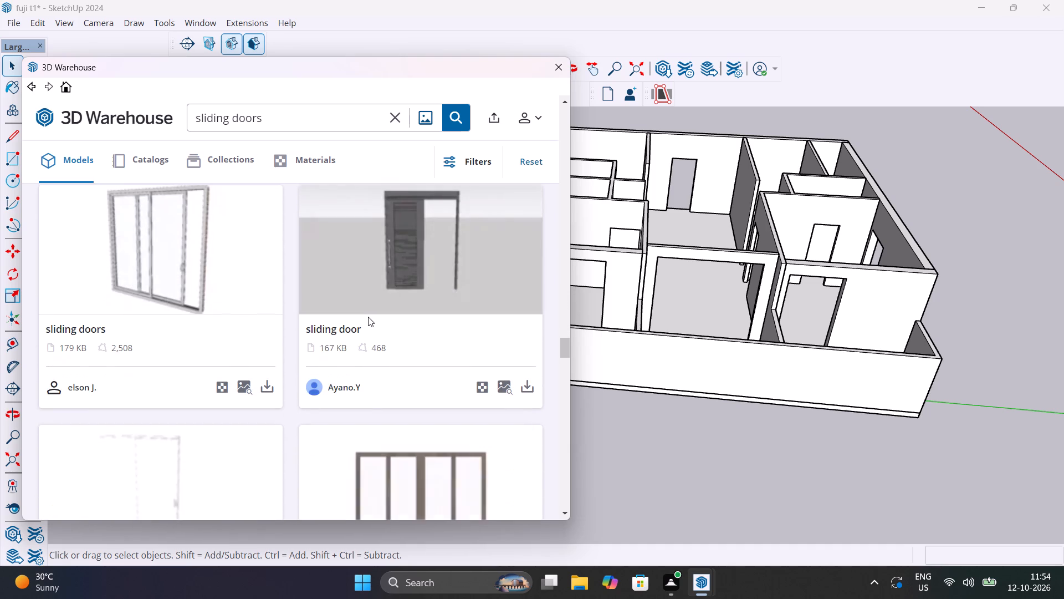
{"action": "scroll", "coordinate": [368, 317], "scroll_direction": "down", "scroll_amount": 2}
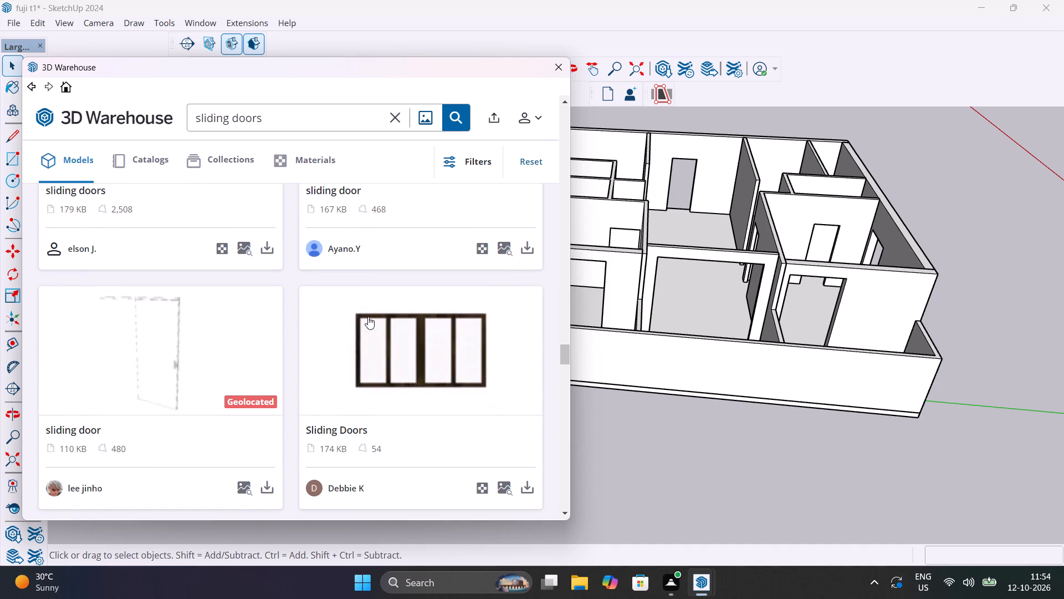
{"action": "scroll", "coordinate": [368, 317], "scroll_direction": "down", "scroll_amount": 3}
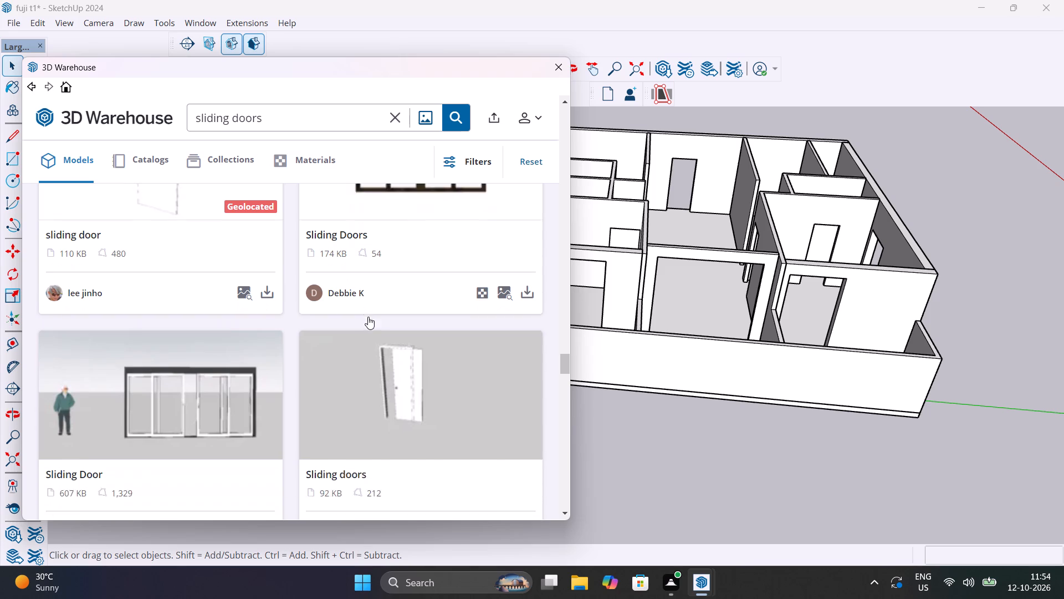
{"action": "scroll", "coordinate": [368, 317], "scroll_direction": "down", "scroll_amount": 13}
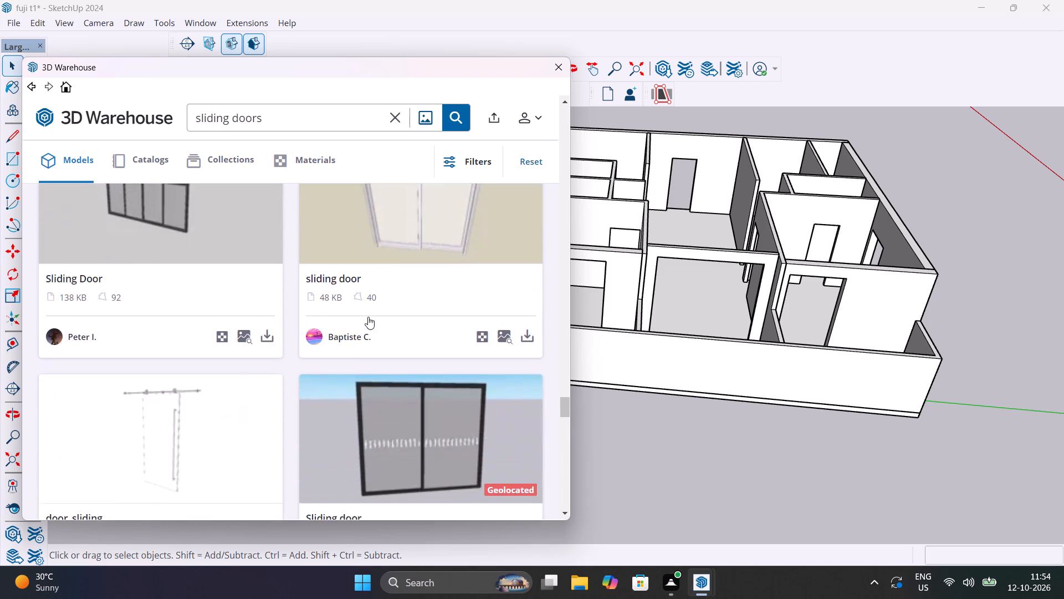
{"action": "scroll", "coordinate": [368, 317], "scroll_direction": "down", "scroll_amount": 5}
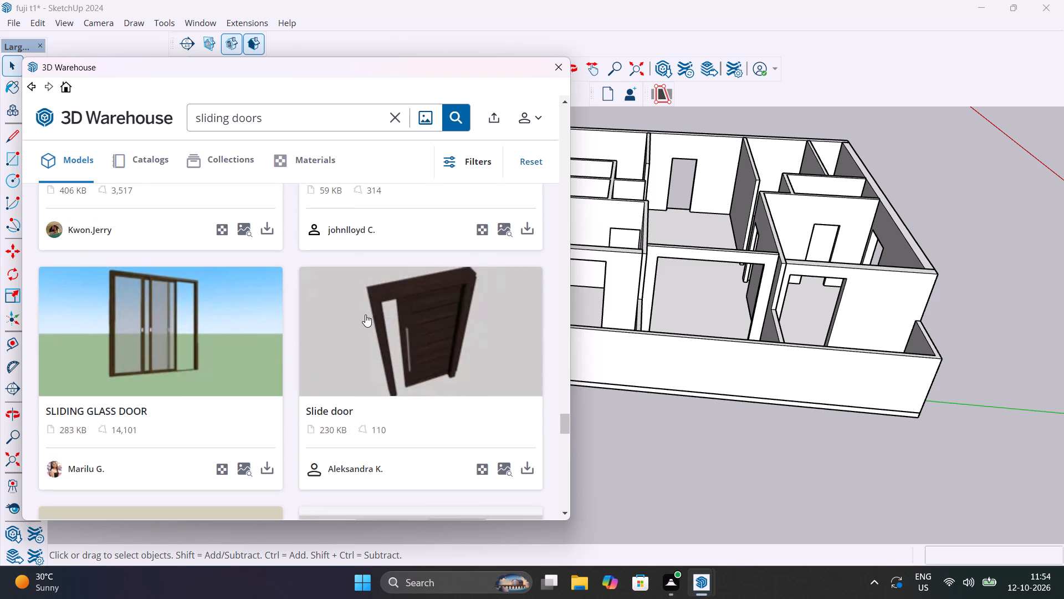
{"action": "scroll", "coordinate": [360, 314], "scroll_direction": "down", "scroll_amount": 2}
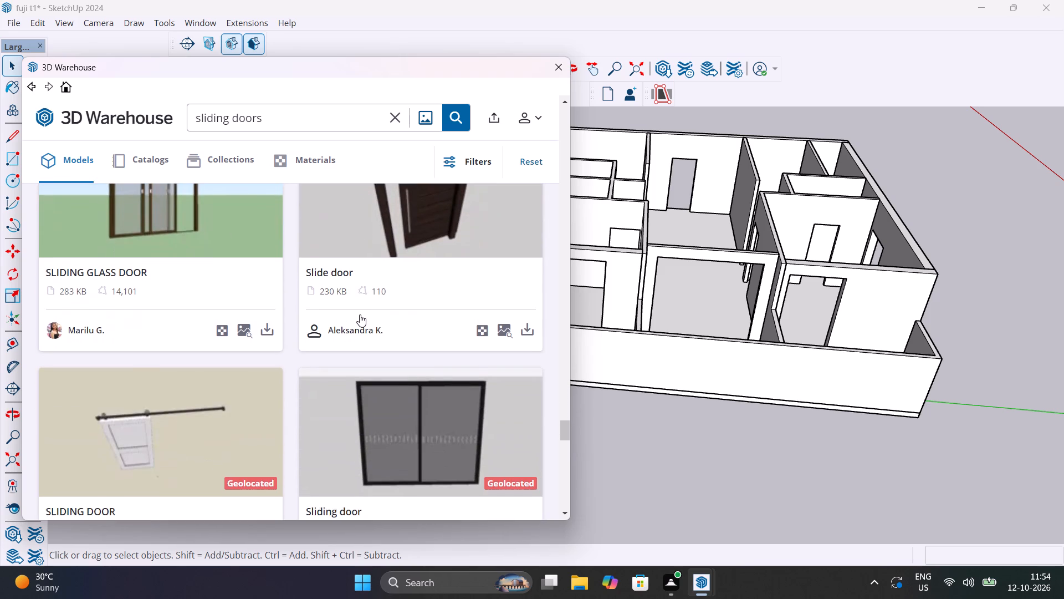
{"action": "scroll", "coordinate": [360, 314], "scroll_direction": "down", "scroll_amount": 7}
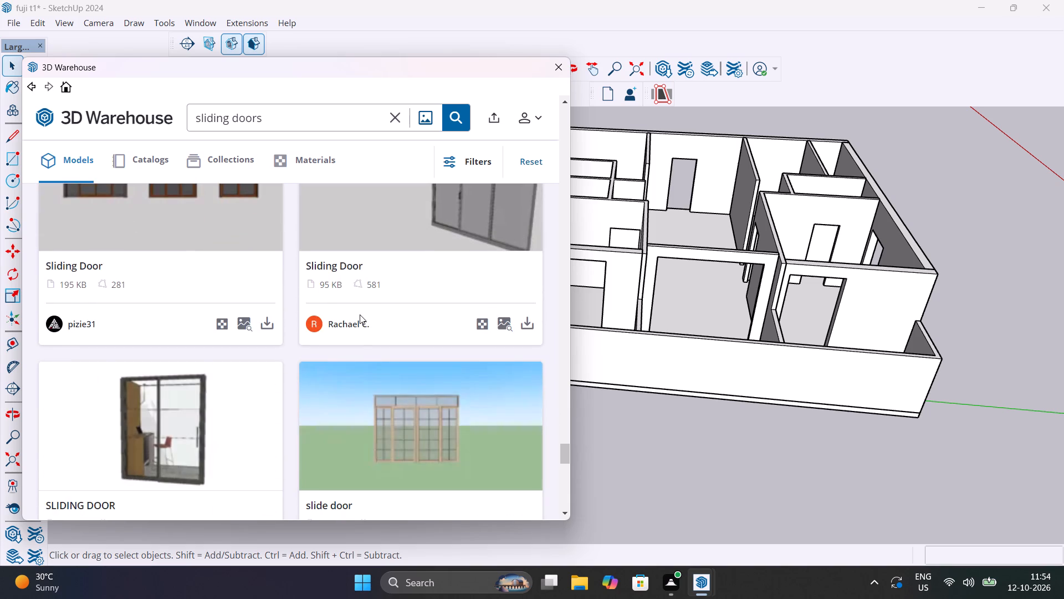
{"action": "scroll", "coordinate": [360, 314], "scroll_direction": "down", "scroll_amount": 7}
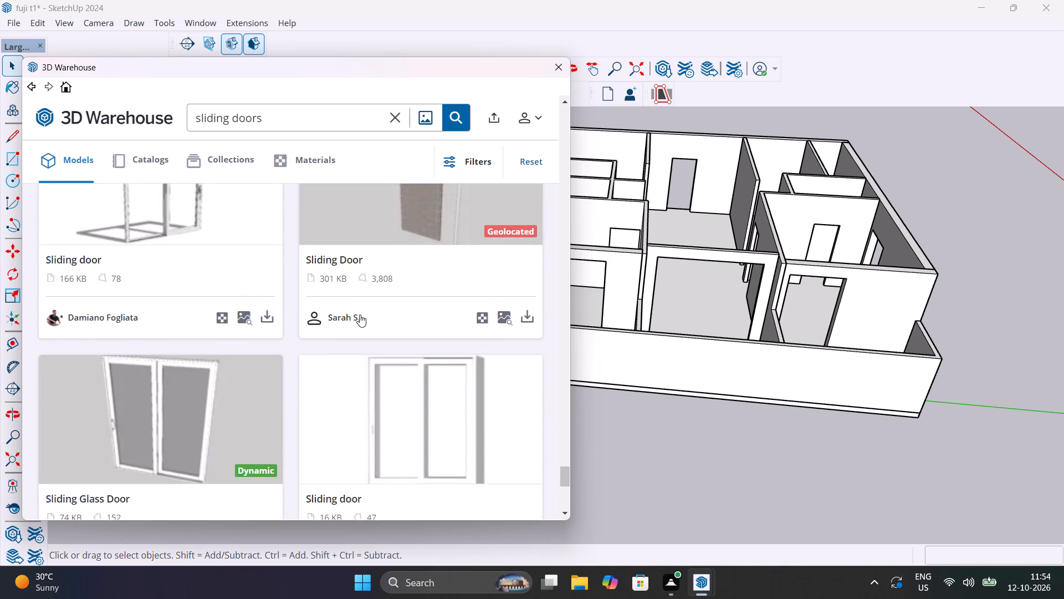
{"action": "scroll", "coordinate": [360, 314], "scroll_direction": "down", "scroll_amount": 1}
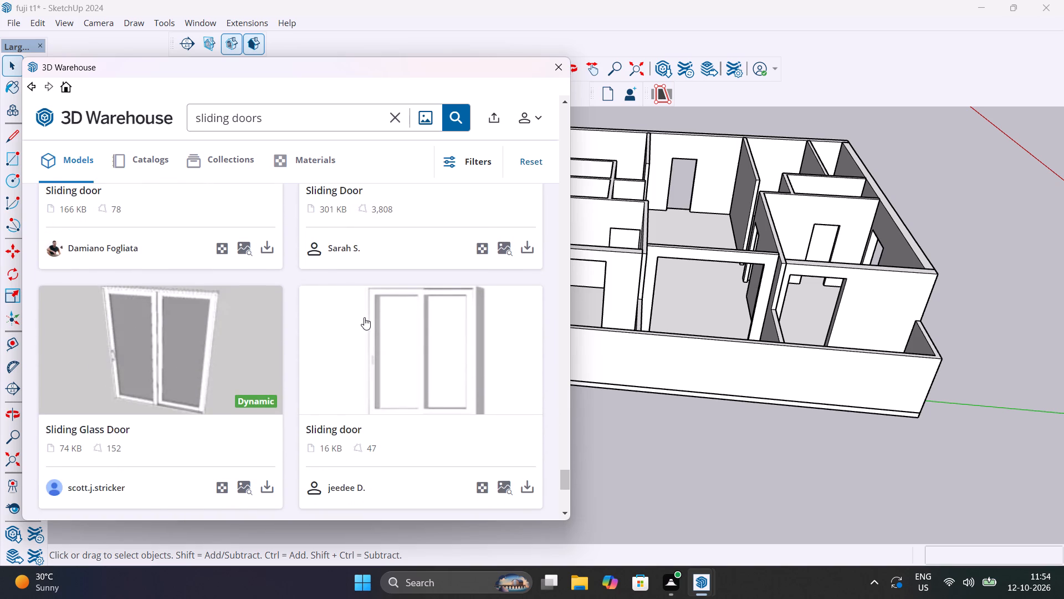
{"action": "scroll", "coordinate": [367, 318], "scroll_direction": "down", "scroll_amount": 2}
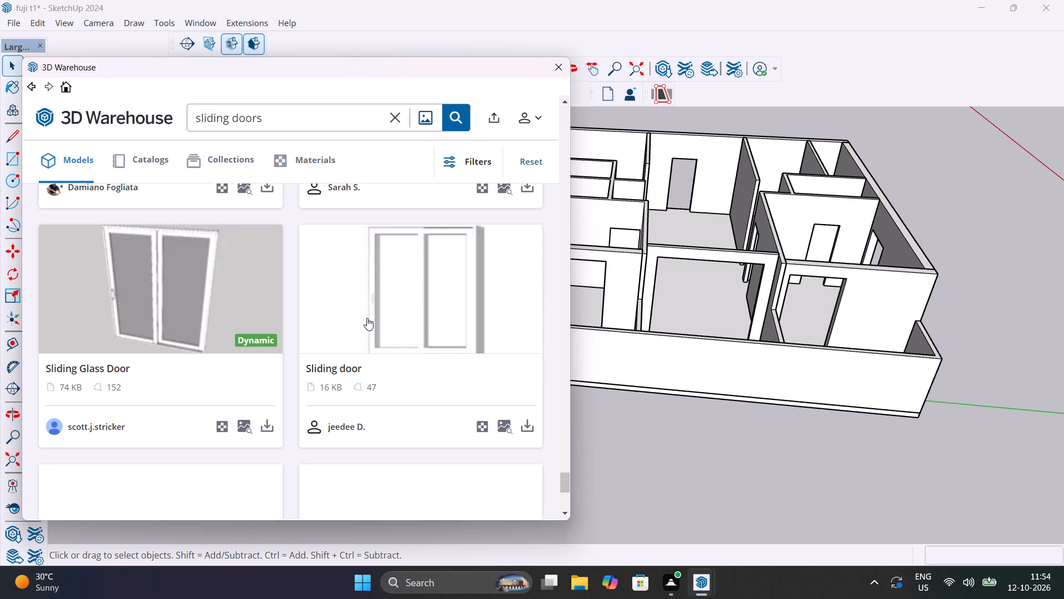
{"action": "scroll", "coordinate": [367, 318], "scroll_direction": "down", "scroll_amount": 2}
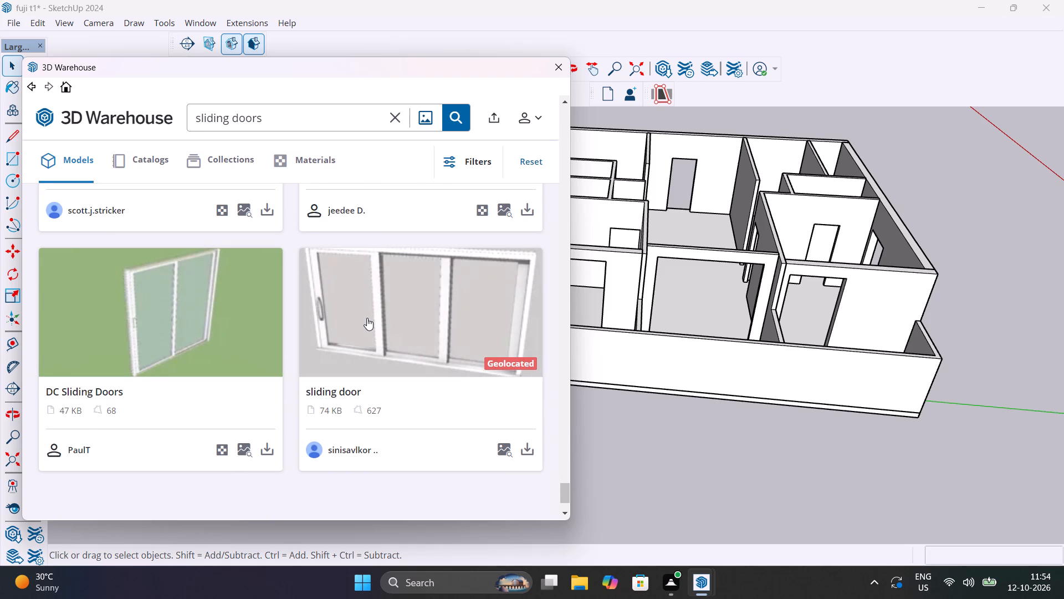
{"action": "scroll", "coordinate": [367, 318], "scroll_direction": "down", "scroll_amount": 5}
{"action": "scroll", "coordinate": [367, 318], "scroll_direction": "up", "scroll_amount": 4}
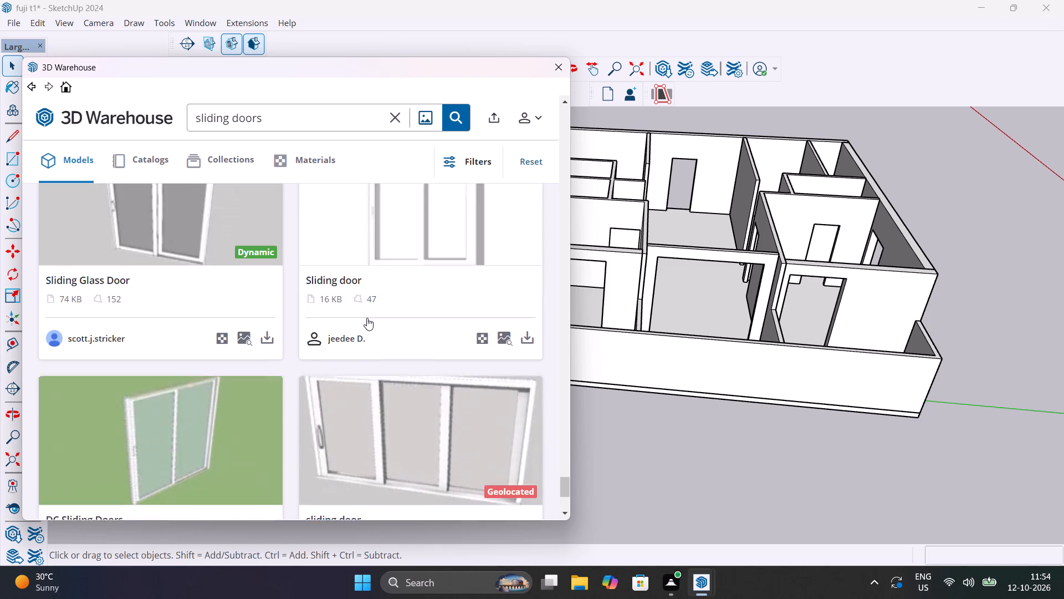
{"action": "scroll", "coordinate": [367, 318], "scroll_direction": "up", "scroll_amount": 19}
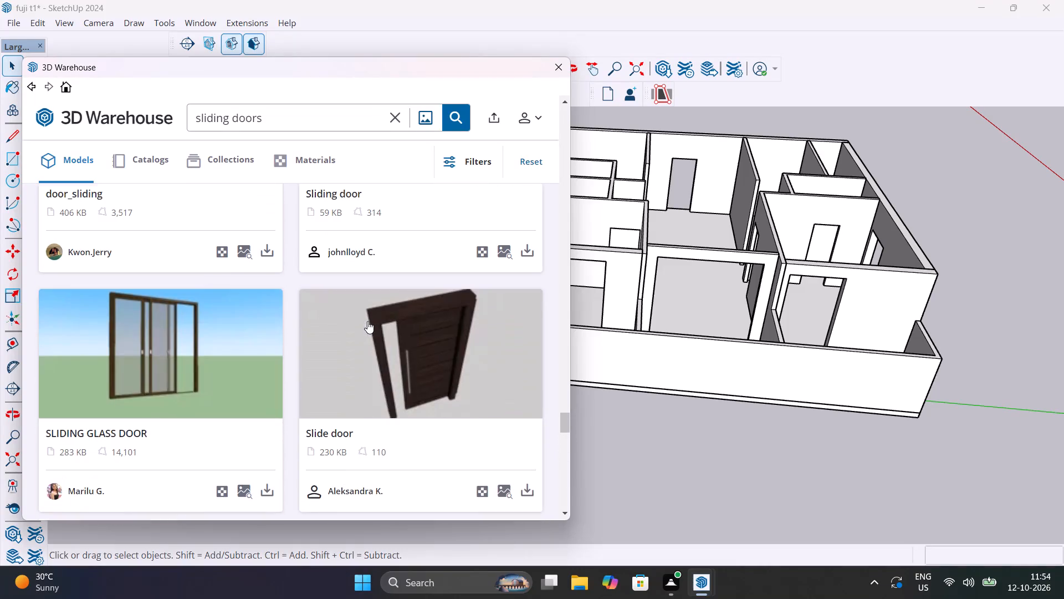
{"action": "scroll", "coordinate": [367, 323], "scroll_direction": "up", "scroll_amount": 5}
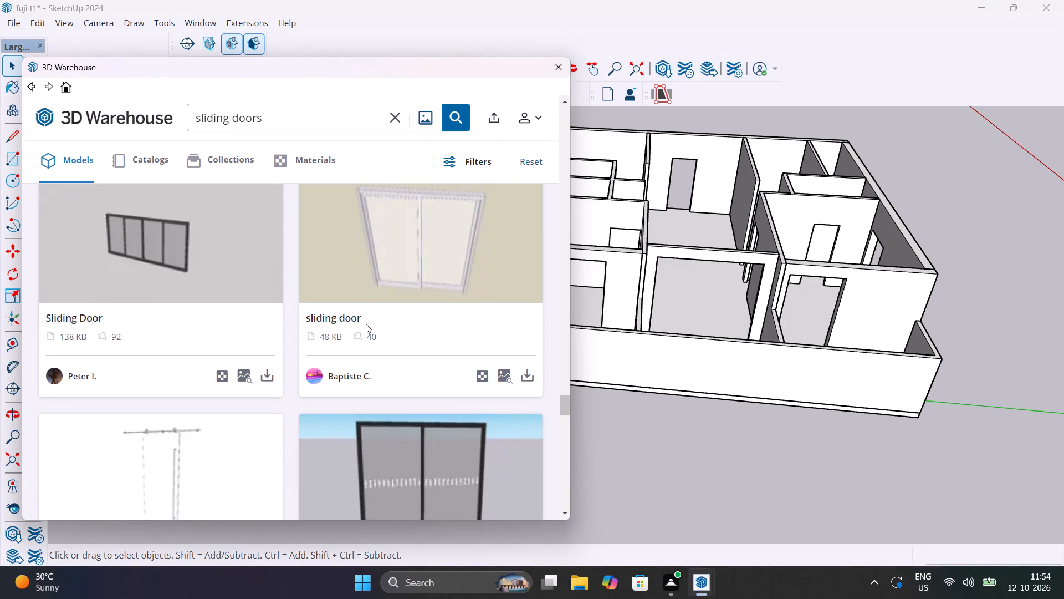
Close 3D Warehouse and return to the apartment model.
{"action": "scroll", "coordinate": [751, 324], "scroll_direction": "up", "scroll_amount": 13}
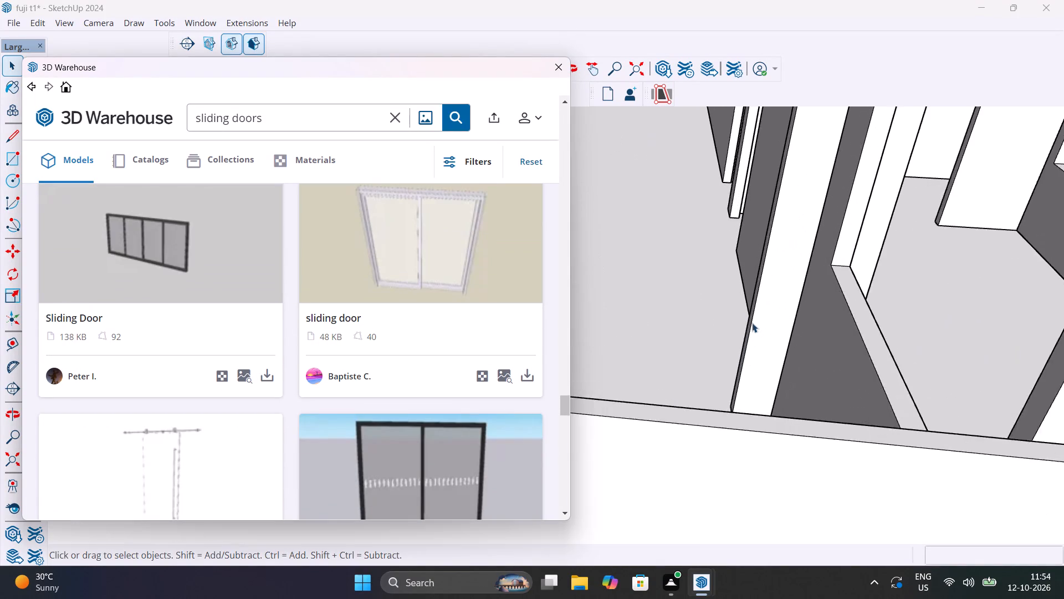
{"action": "scroll", "coordinate": [752, 323], "scroll_direction": "up", "scroll_amount": 6}
{"action": "middle_click_drag", "start_coordinate": [744, 357], "coordinate": [893, 400]}
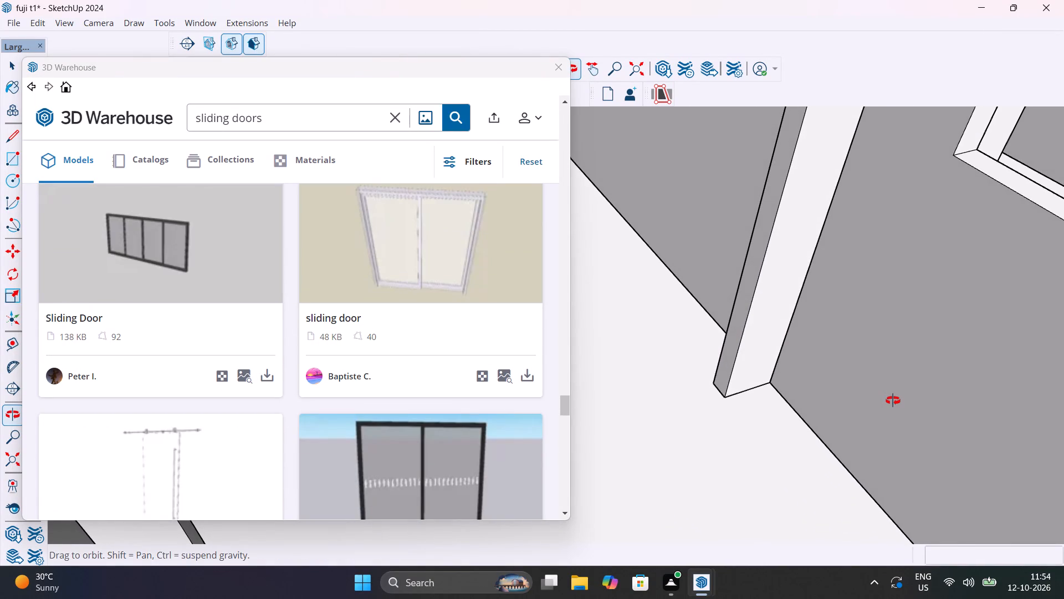
{"action": "middle_click_drag", "start_coordinate": [893, 400], "coordinate": [896, 402]}
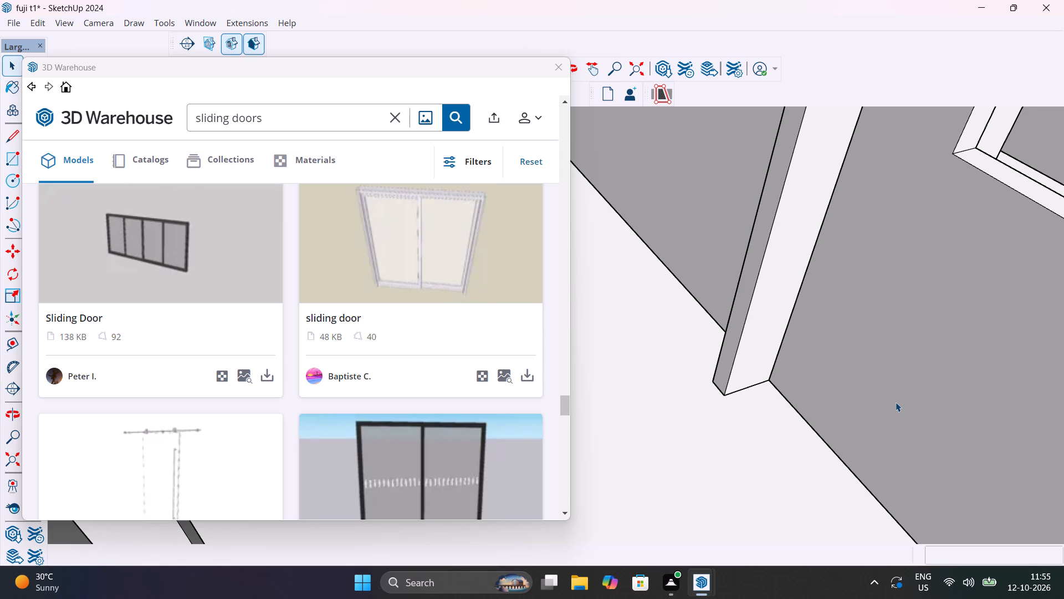
{"action": "scroll", "coordinate": [738, 399], "scroll_direction": "down", "scroll_amount": 13}
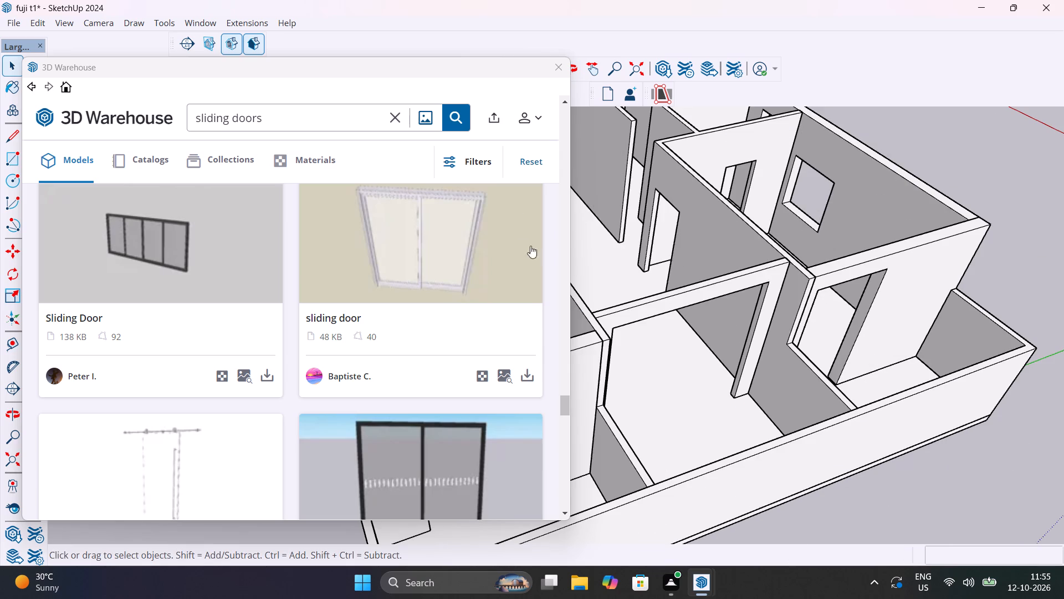
{"action": "left_click", "coordinate": [563, 68]}
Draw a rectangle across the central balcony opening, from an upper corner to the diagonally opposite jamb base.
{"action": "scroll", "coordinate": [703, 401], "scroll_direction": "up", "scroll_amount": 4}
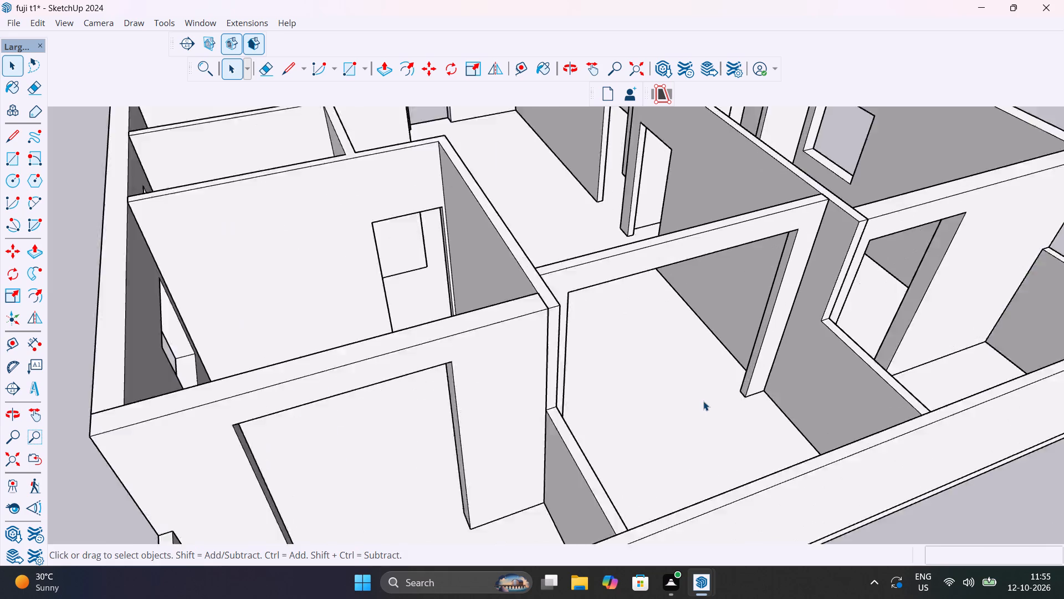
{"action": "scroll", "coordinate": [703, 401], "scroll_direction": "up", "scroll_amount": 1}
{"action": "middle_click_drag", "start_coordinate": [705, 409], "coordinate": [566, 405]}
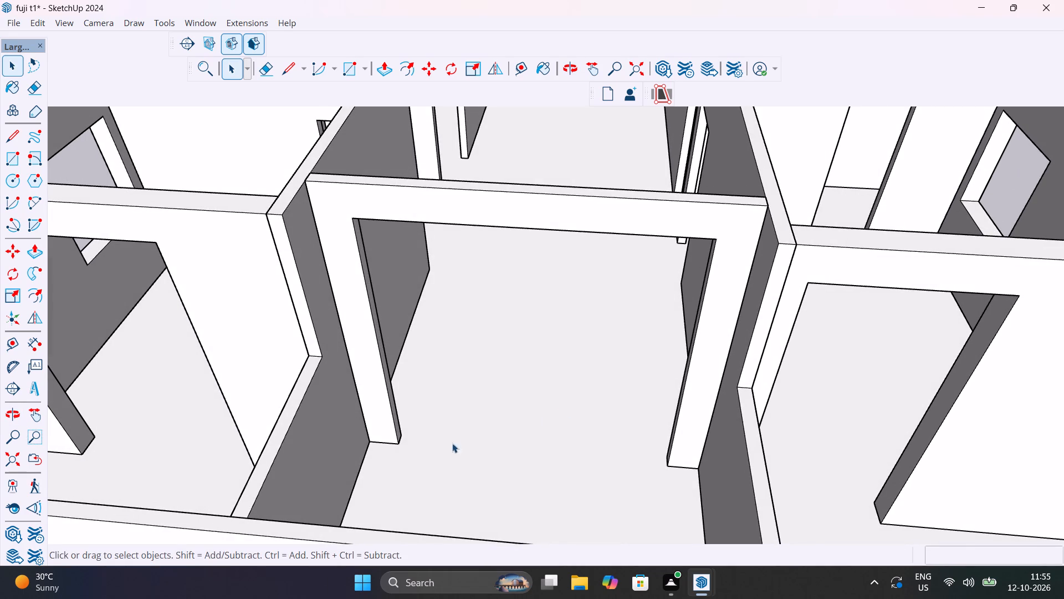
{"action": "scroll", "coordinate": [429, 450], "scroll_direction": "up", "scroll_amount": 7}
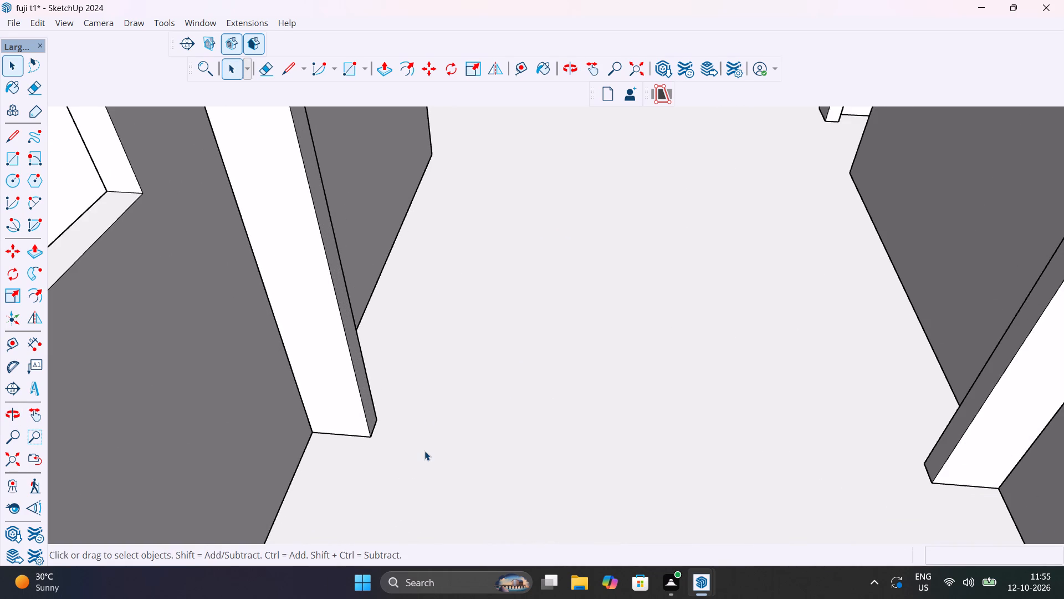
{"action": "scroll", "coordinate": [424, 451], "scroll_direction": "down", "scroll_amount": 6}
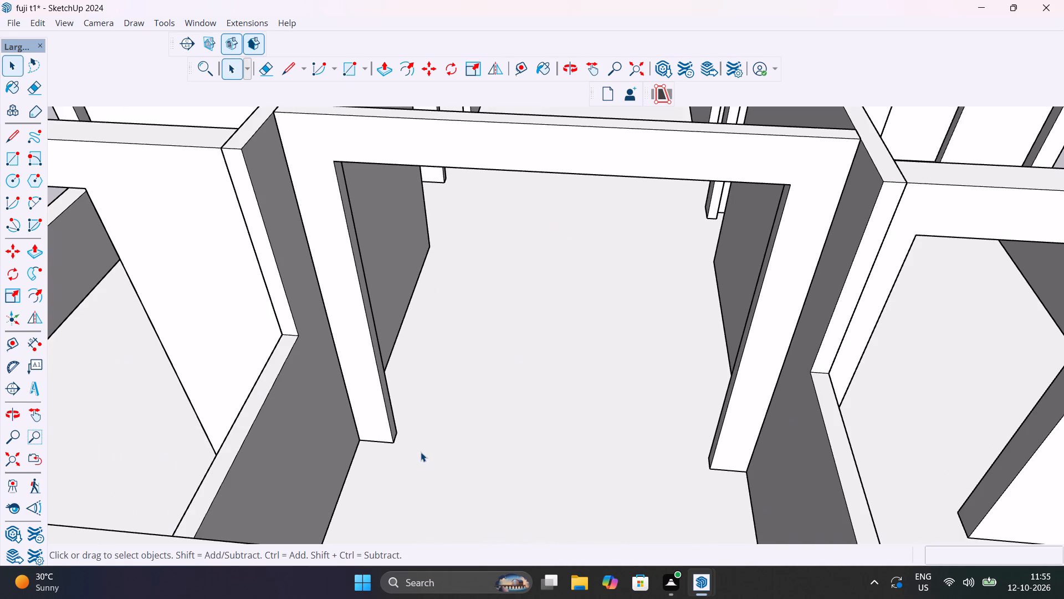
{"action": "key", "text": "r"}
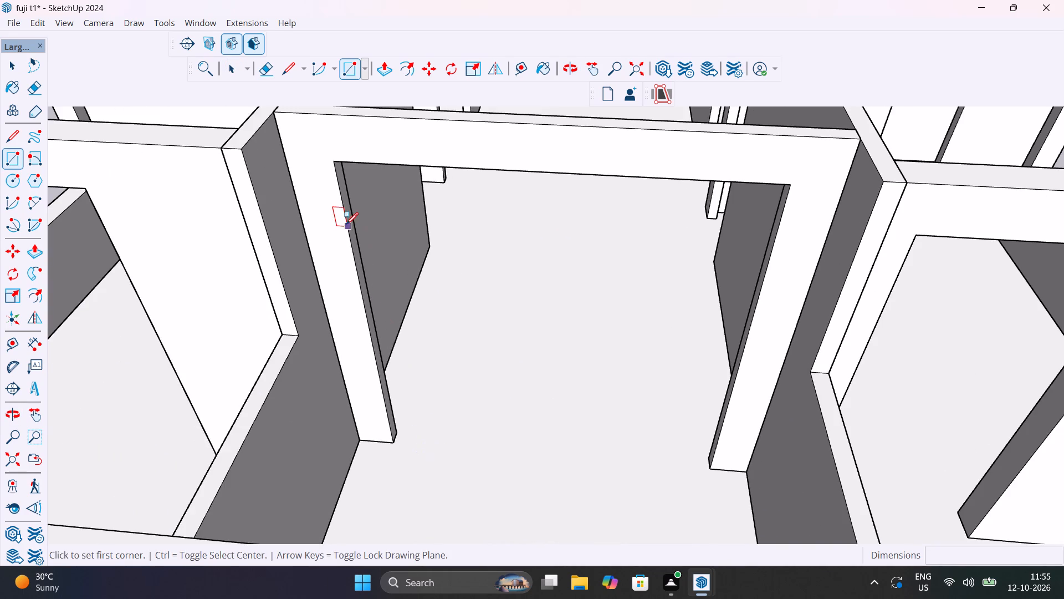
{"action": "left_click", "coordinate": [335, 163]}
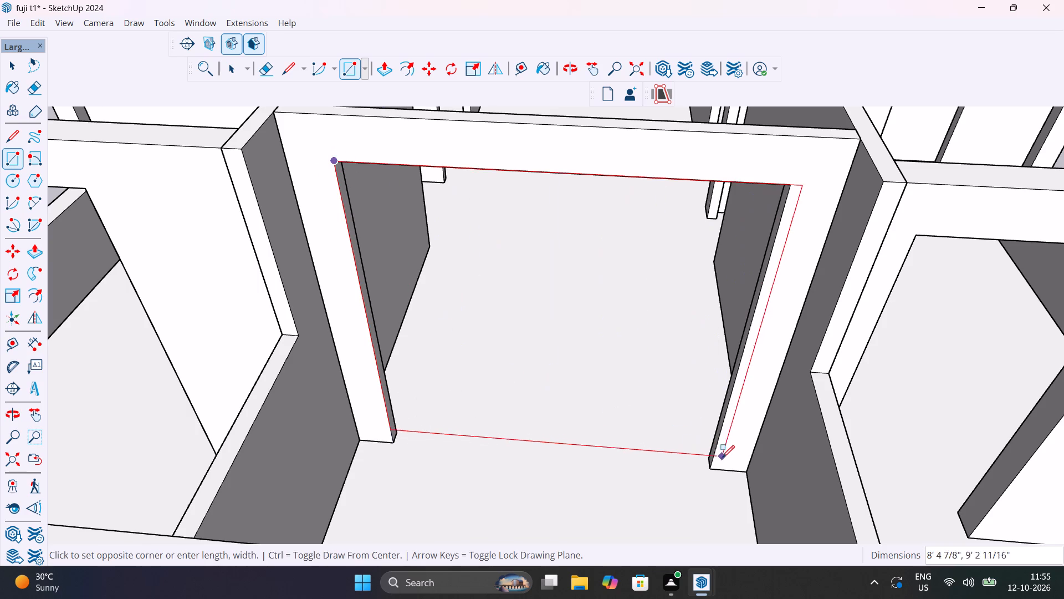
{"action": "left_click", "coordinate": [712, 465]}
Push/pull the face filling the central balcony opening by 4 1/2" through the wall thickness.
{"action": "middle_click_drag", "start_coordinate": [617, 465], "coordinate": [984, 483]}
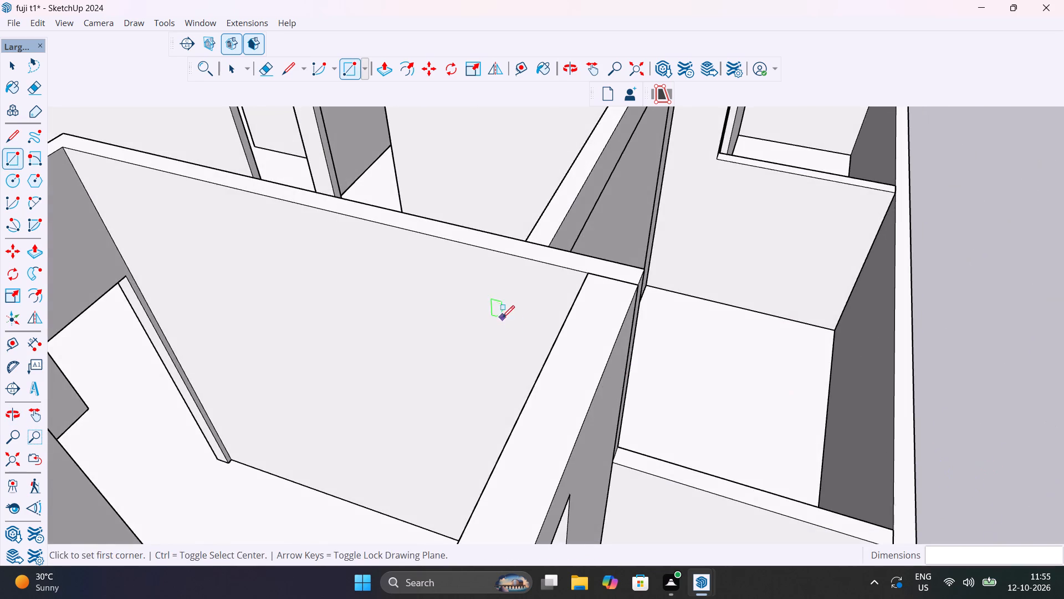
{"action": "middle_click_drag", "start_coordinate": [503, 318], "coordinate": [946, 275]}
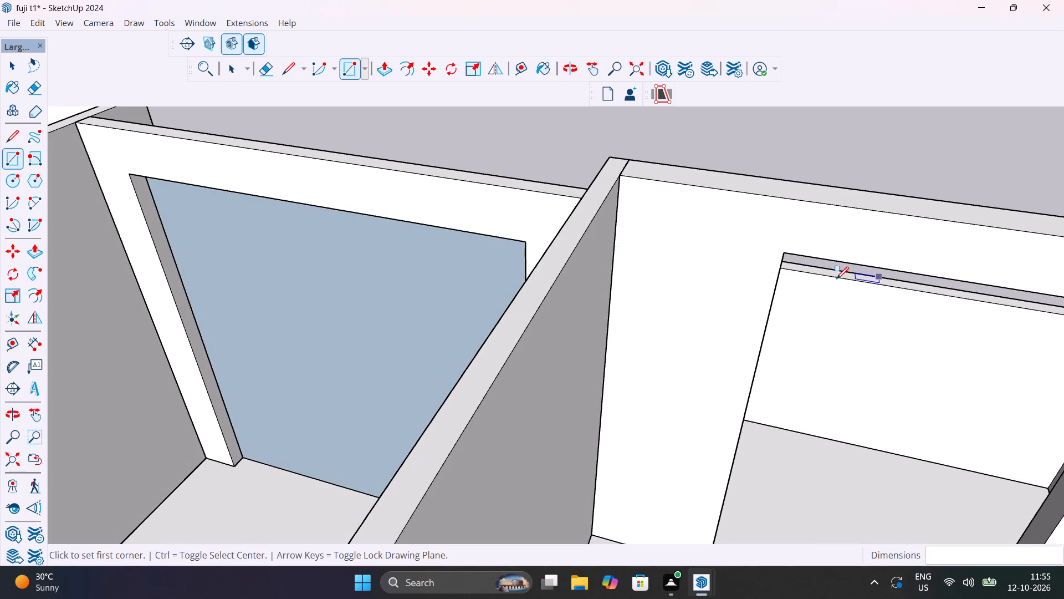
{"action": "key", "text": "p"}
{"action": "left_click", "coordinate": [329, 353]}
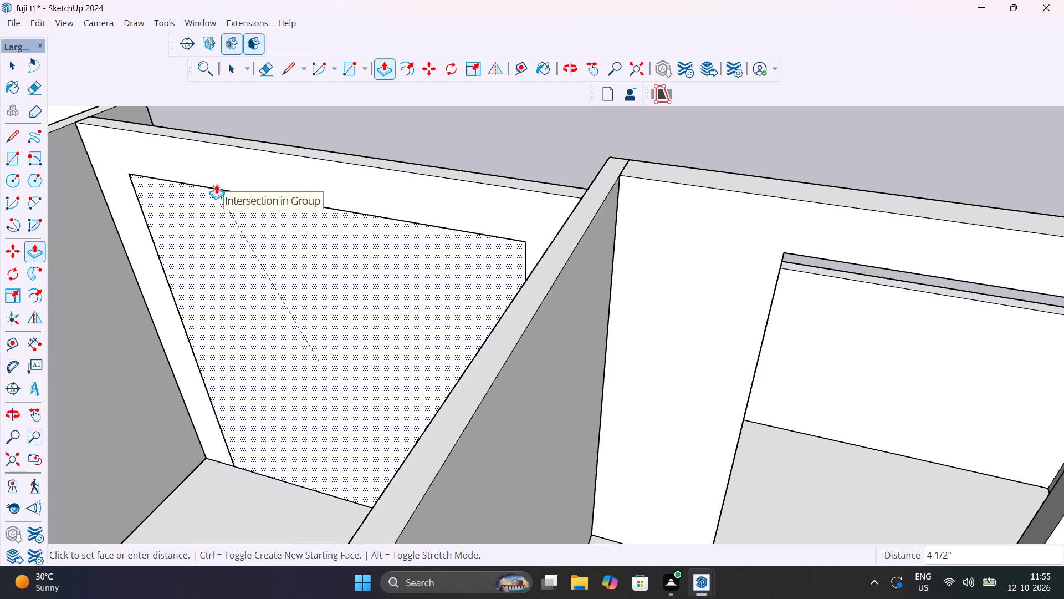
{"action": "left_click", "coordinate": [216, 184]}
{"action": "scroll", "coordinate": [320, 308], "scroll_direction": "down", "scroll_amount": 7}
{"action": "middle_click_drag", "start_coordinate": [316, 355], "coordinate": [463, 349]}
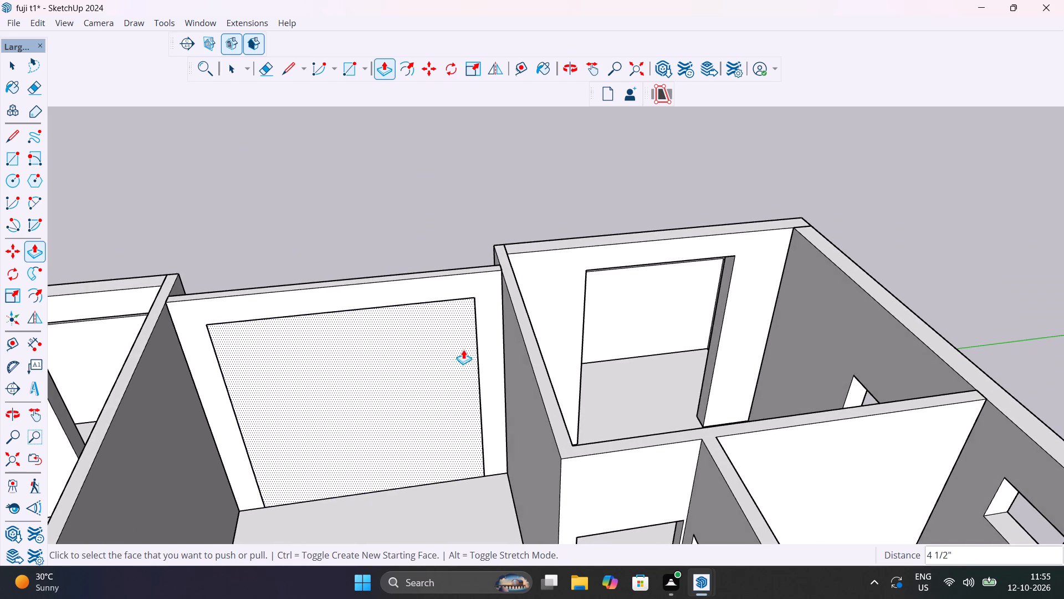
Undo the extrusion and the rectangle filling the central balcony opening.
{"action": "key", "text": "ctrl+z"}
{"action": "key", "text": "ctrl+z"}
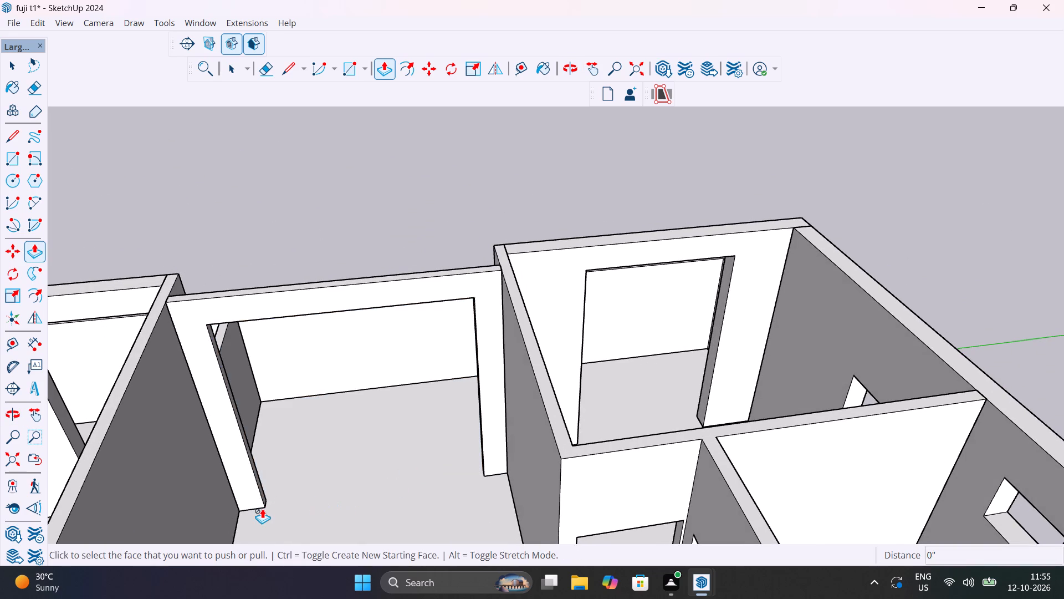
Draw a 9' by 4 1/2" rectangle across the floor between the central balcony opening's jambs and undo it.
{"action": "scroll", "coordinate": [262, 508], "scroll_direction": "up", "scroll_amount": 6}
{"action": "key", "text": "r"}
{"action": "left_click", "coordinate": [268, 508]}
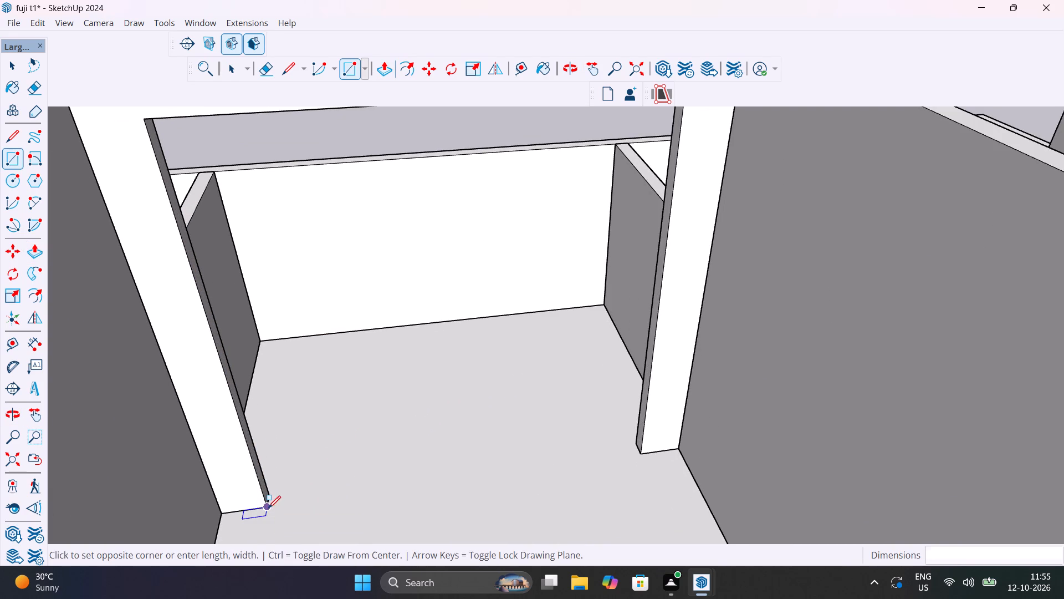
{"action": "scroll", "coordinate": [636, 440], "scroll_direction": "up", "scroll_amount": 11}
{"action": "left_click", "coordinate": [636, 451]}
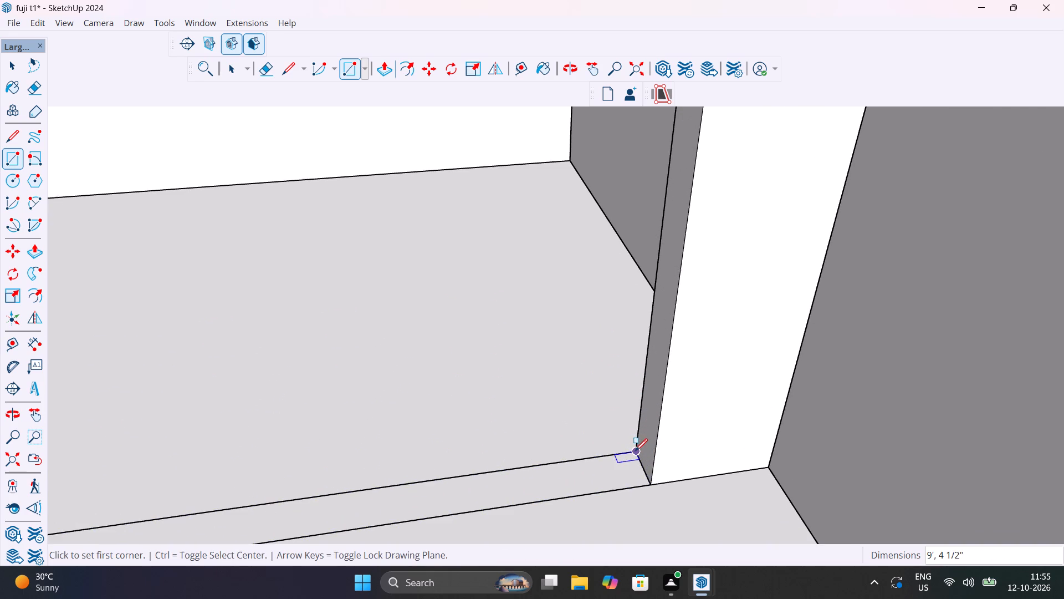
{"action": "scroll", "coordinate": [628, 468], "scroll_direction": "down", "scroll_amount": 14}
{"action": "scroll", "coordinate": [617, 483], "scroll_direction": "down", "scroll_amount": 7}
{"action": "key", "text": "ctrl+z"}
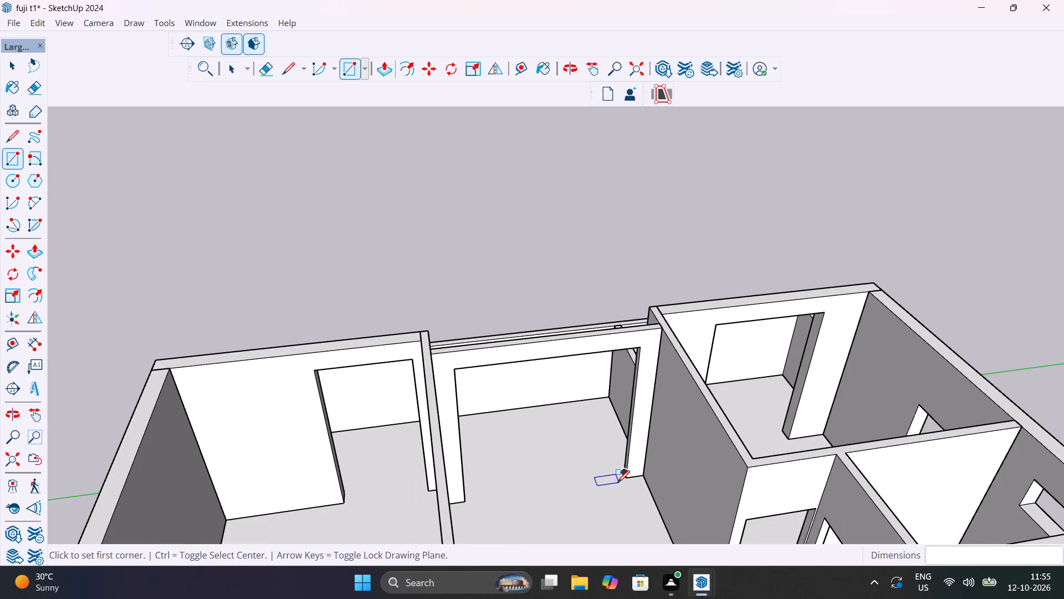
Open the wall group around the central balcony opening for editing.
{"action": "scroll", "coordinate": [480, 485], "scroll_direction": "down", "scroll_amount": 7}
{"action": "middle_click_drag", "start_coordinate": [483, 484], "coordinate": [976, 470]}
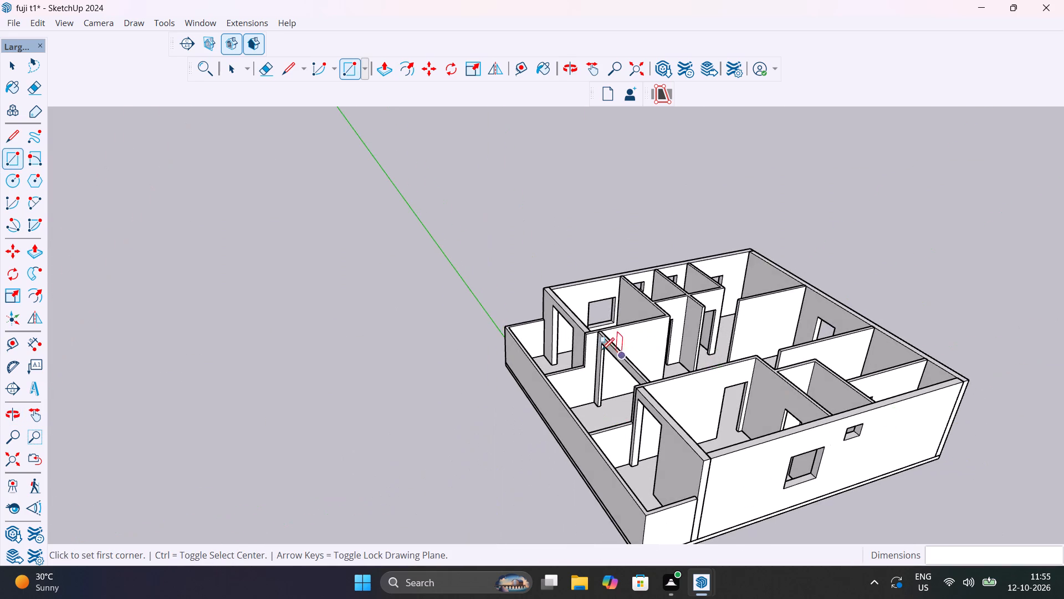
{"action": "scroll", "coordinate": [605, 357], "scroll_direction": "up", "scroll_amount": 10}
{"action": "key", "text": "space"}
{"action": "double_click", "coordinate": [638, 357]}
{"action": "scroll", "coordinate": [590, 426], "scroll_direction": "up", "scroll_amount": 3}
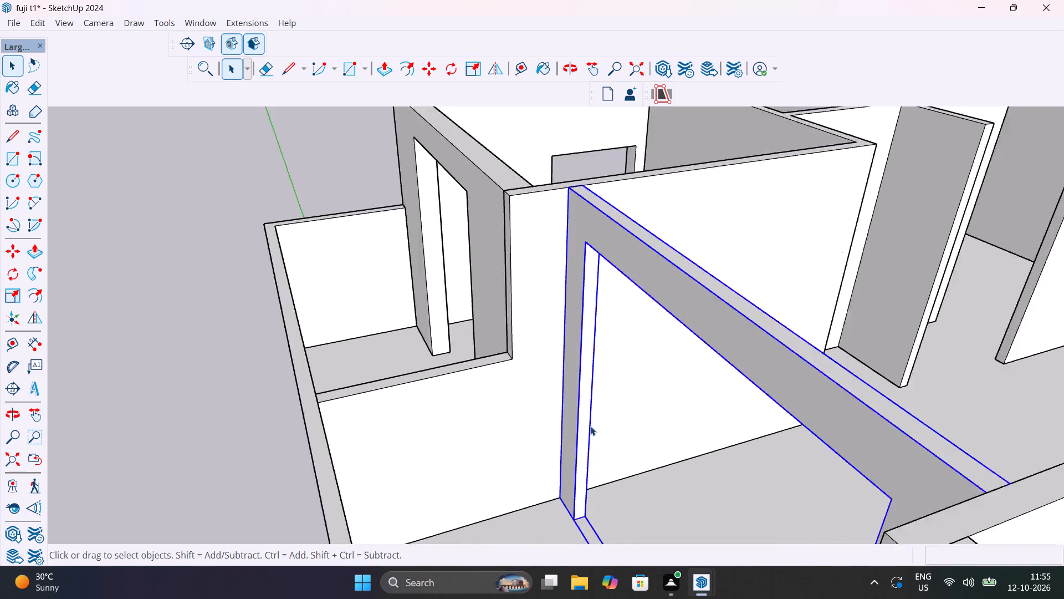
{"action": "scroll", "coordinate": [590, 426], "scroll_direction": "up", "scroll_amount": 3}
{"action": "middle_click_drag", "start_coordinate": [620, 436], "coordinate": [413, 327], "text": "shift"}
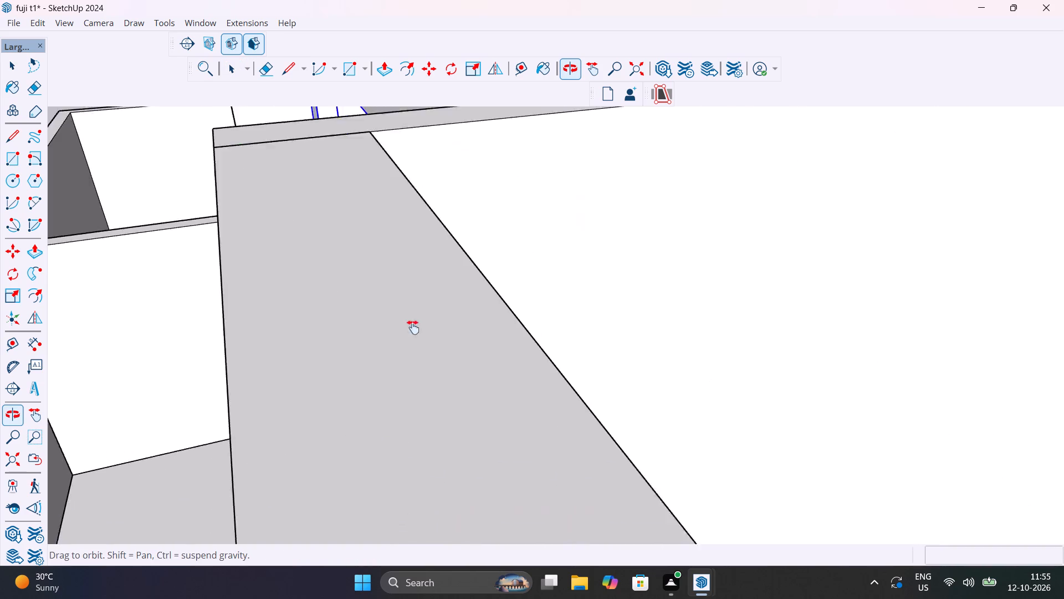
{"action": "middle_click_drag", "start_coordinate": [413, 327], "coordinate": [647, 411], "text": "shift"}
{"action": "scroll", "coordinate": [327, 342], "scroll_direction": "down", "scroll_amount": 20}
{"action": "scroll", "coordinate": [327, 342], "scroll_direction": "down", "scroll_amount": 2}
{"action": "middle_click_drag", "start_coordinate": [272, 374], "coordinate": [313, 363], "text": "shift"}
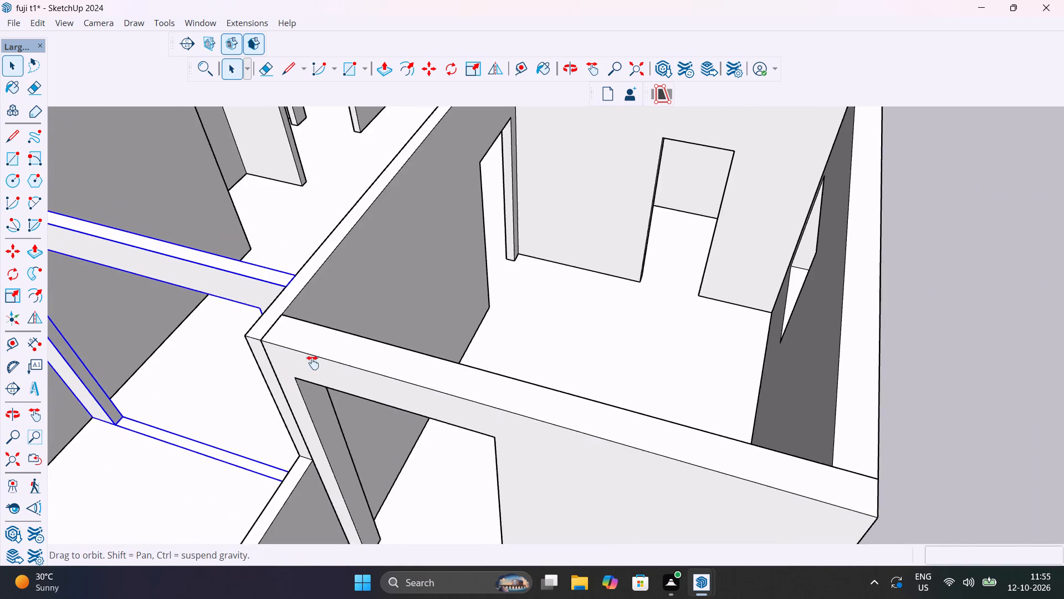
{"action": "middle_click_drag", "start_coordinate": [313, 363], "coordinate": [631, 350], "text": "shift"}
{"action": "double_click", "coordinate": [551, 264]}
Draw a 4 1/2" by 9' rectangle between the jamb bases of the central balcony opening, inside the wall group.
{"action": "scroll", "coordinate": [551, 264], "scroll_direction": "up", "scroll_amount": 5}
{"action": "scroll", "coordinate": [488, 364], "scroll_direction": "down", "scroll_amount": 7}
{"action": "scroll", "coordinate": [370, 431], "scroll_direction": "up", "scroll_amount": 6}
{"action": "key", "text": "r"}
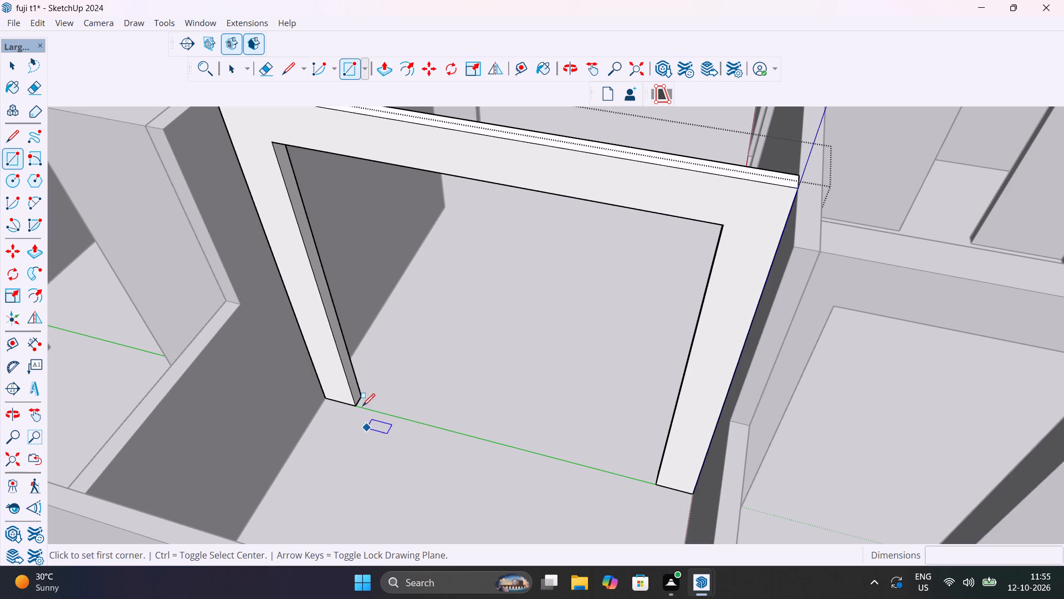
{"action": "left_click", "coordinate": [357, 407]}
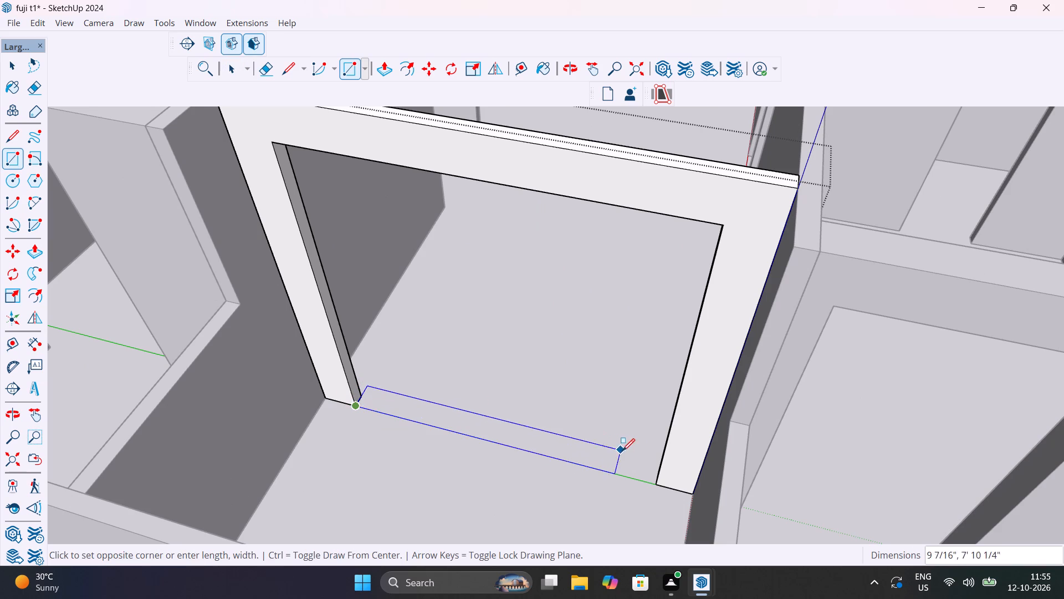
{"action": "scroll", "coordinate": [644, 461], "scroll_direction": "up", "scroll_amount": 8}
{"action": "middle_click_drag", "start_coordinate": [657, 472], "coordinate": [750, 469]}
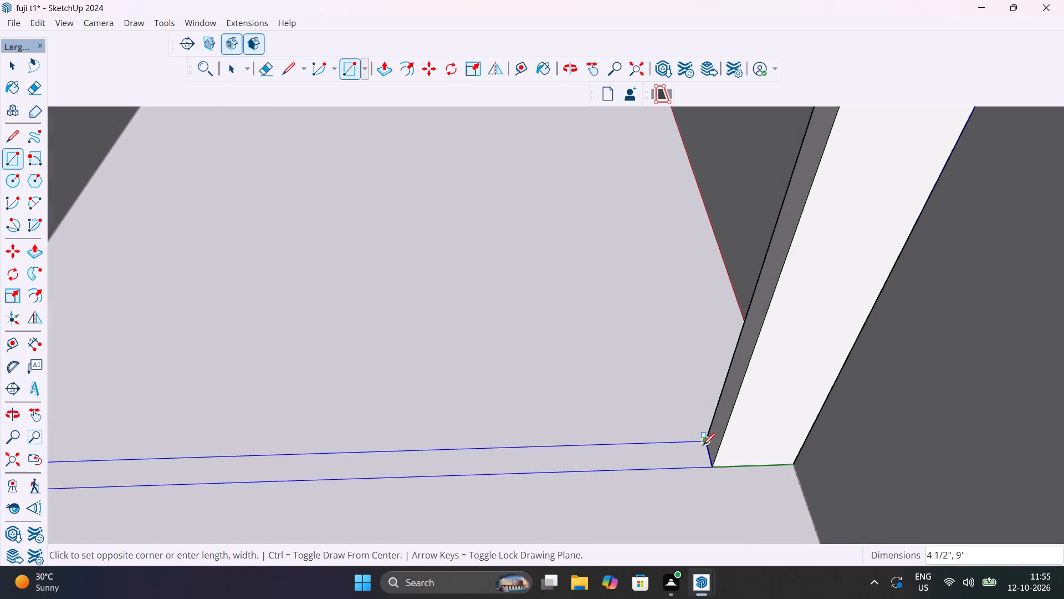
{"action": "left_click", "coordinate": [703, 441]}
Place a guide line 6" above the bottom edge of the central balcony wall, on its balcony-side face.
{"action": "scroll", "coordinate": [694, 441], "scroll_direction": "down", "scroll_amount": 20}
{"action": "scroll", "coordinate": [694, 441], "scroll_direction": "down", "scroll_amount": 1}
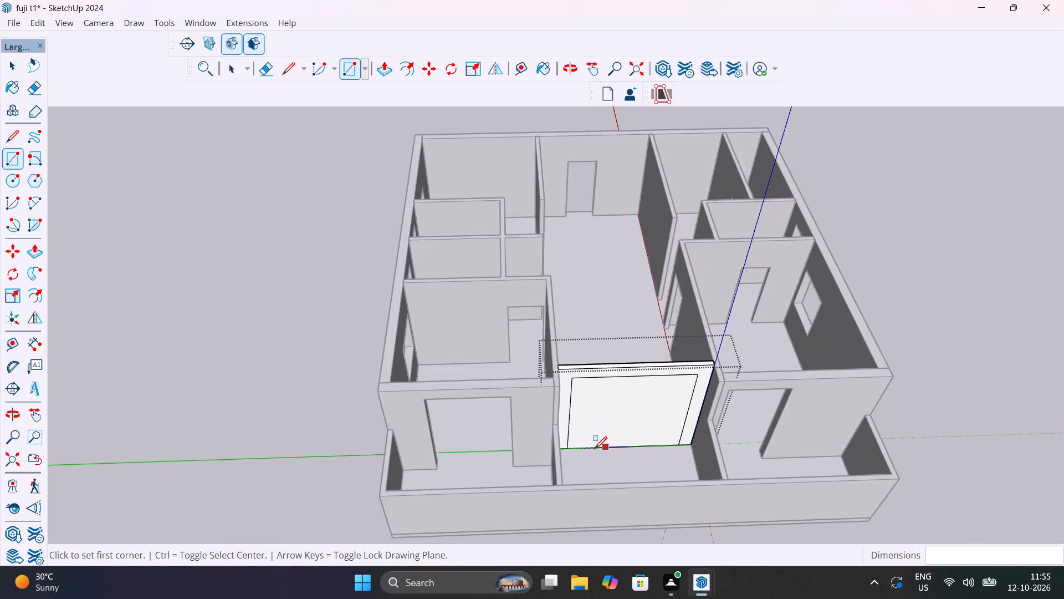
{"action": "middle_click_drag", "start_coordinate": [595, 448], "coordinate": [1022, 432]}
{"action": "scroll", "coordinate": [646, 215], "scroll_direction": "up", "scroll_amount": 14}
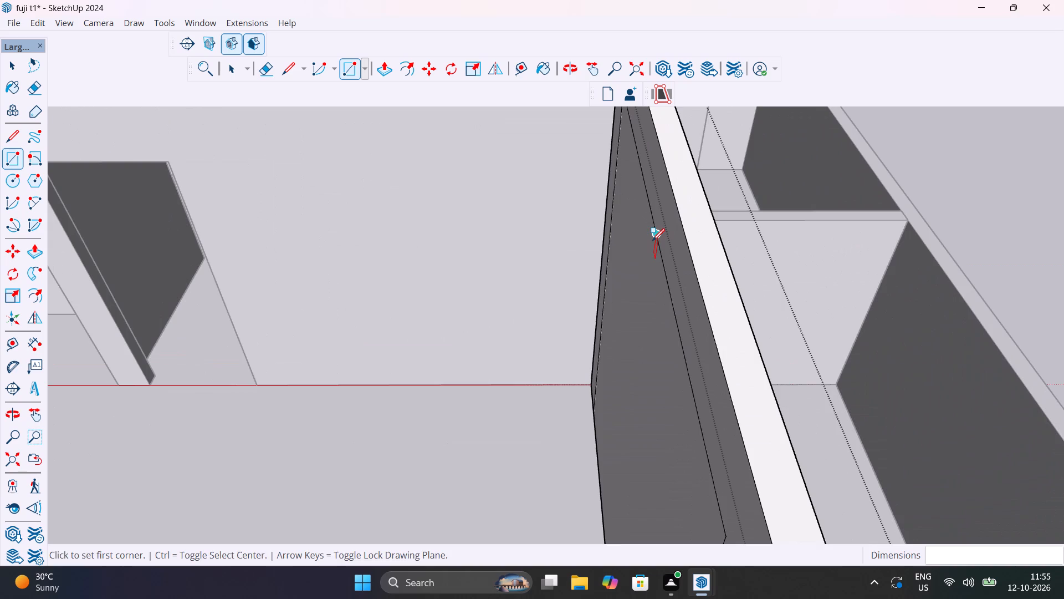
{"action": "scroll", "coordinate": [652, 241], "scroll_direction": "up", "scroll_amount": 5}
{"action": "middle_click_drag", "start_coordinate": [664, 293], "coordinate": [347, 253]}
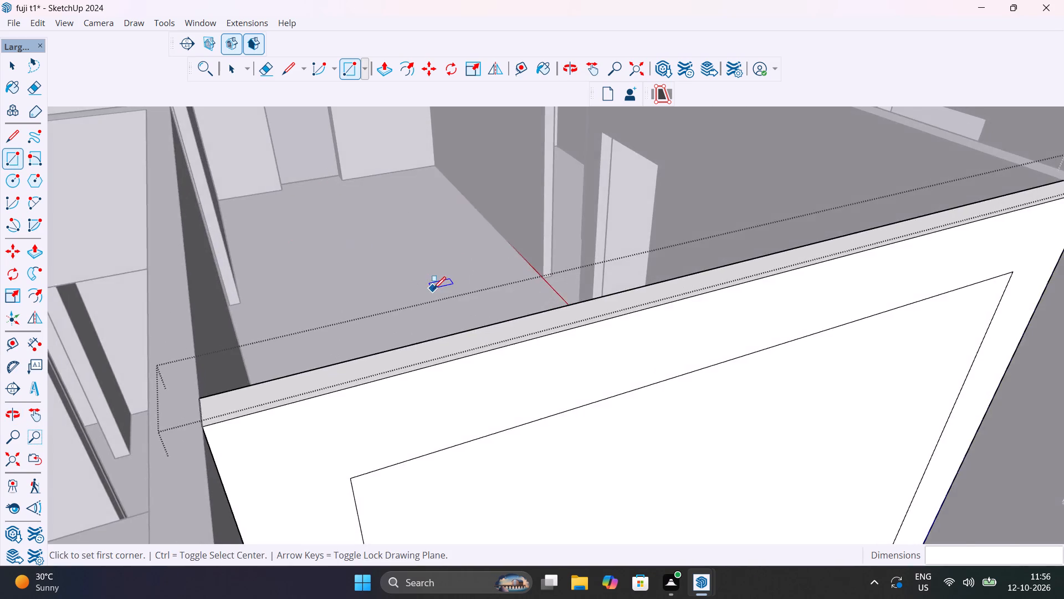
{"action": "scroll", "coordinate": [433, 289], "scroll_direction": "down", "scroll_amount": 14}
{"action": "scroll", "coordinate": [474, 345], "scroll_direction": "up", "scroll_amount": 12}
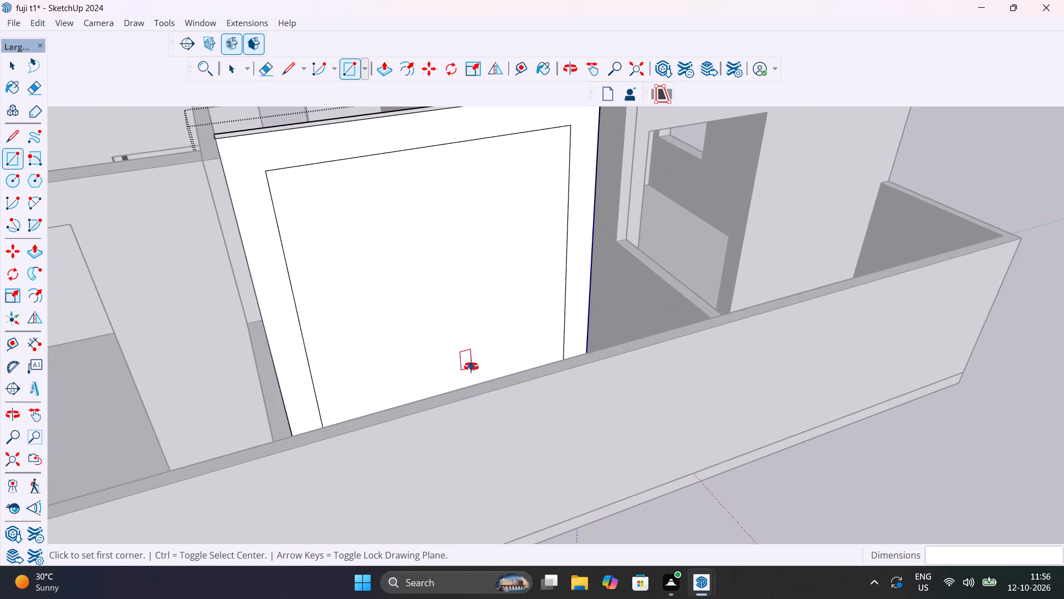
{"action": "middle_click_drag", "start_coordinate": [471, 367], "coordinate": [440, 389]}
{"action": "scroll", "coordinate": [397, 325], "scroll_direction": "up", "scroll_amount": 5}
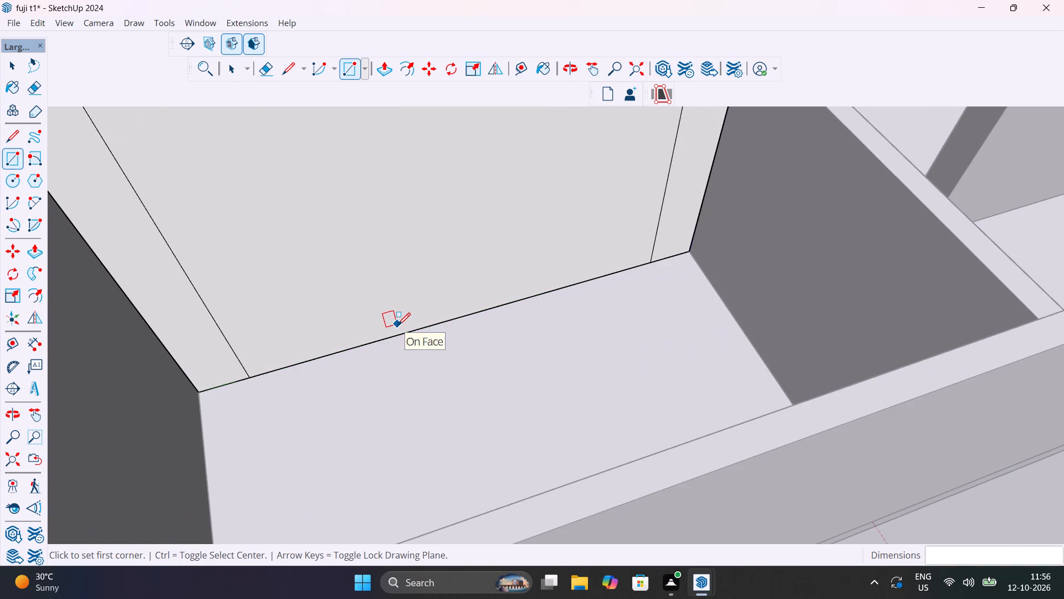
{"action": "key", "text": "space"}
{"action": "type", "text": "t"}
{"action": "left_click", "coordinate": [404, 332]}
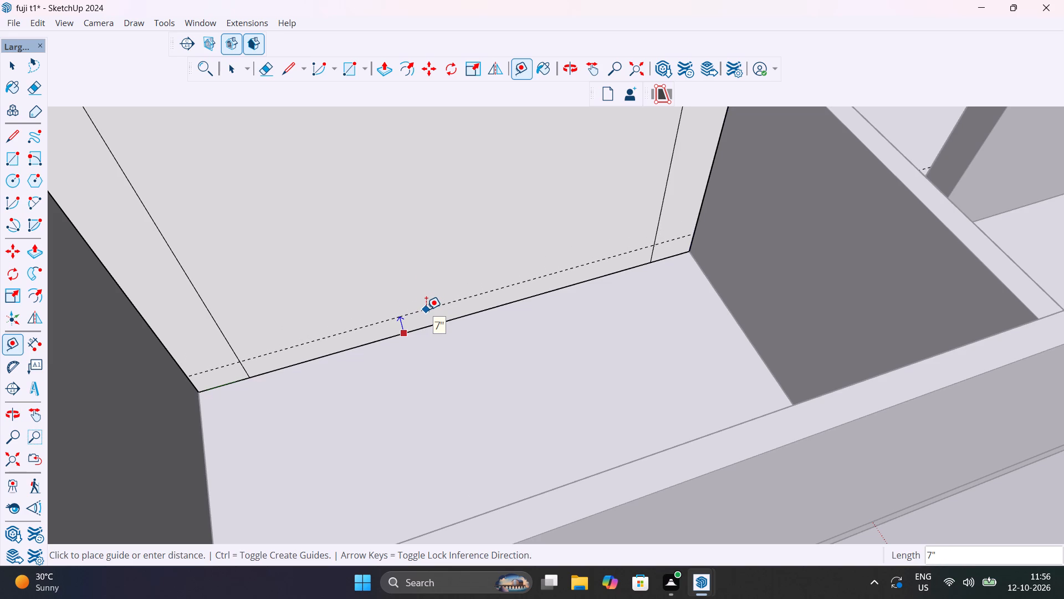
{"action": "type", "text": "6\""}
{"action": "key", "text": "Return"}
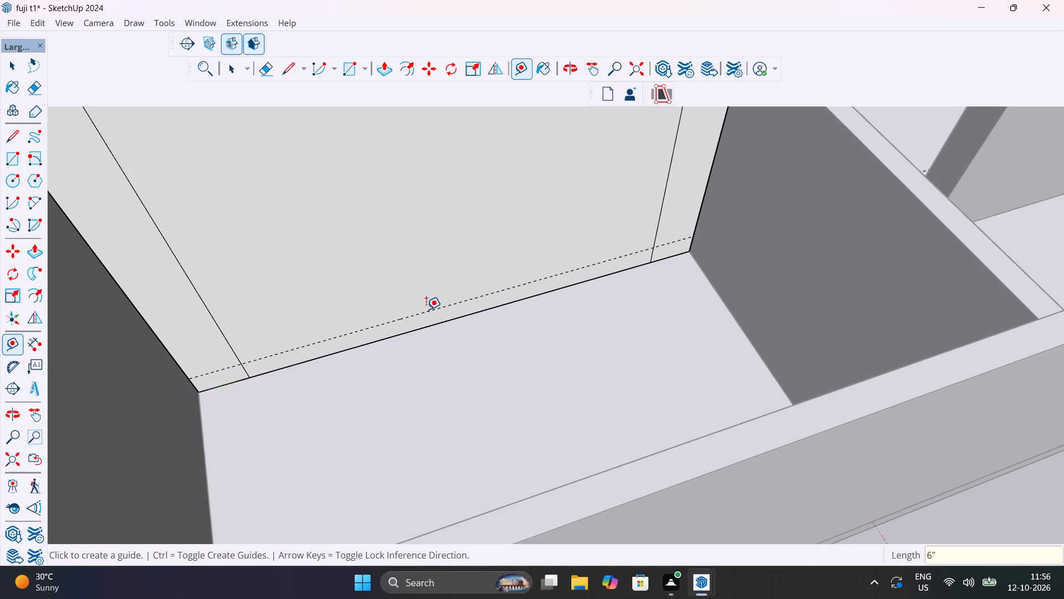
{"action": "key", "text": "space"}
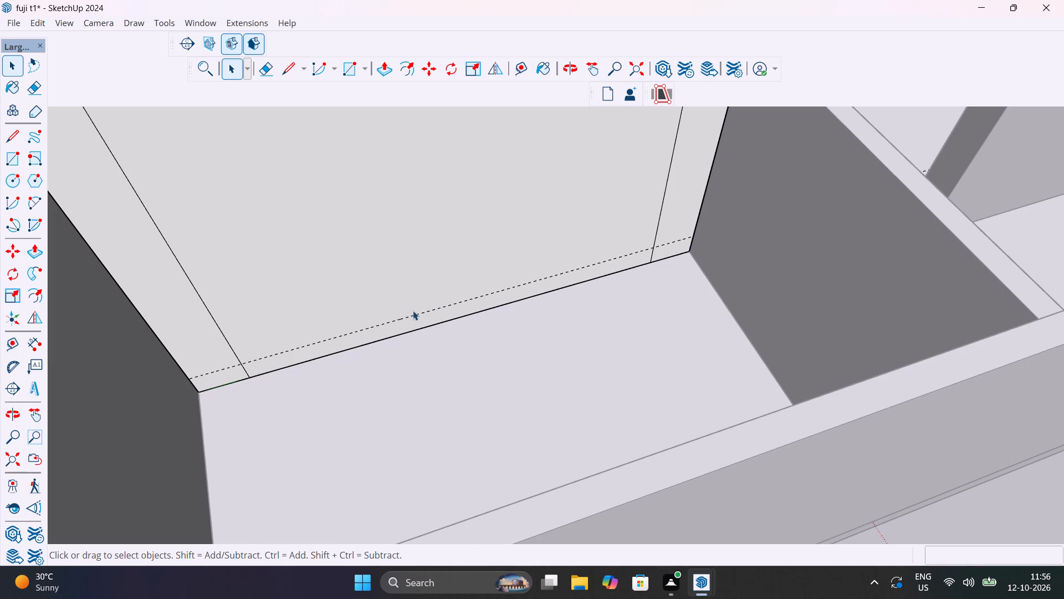
Draw a 6" by 9' rectangle from the opening's bottom corner to the guide at the opposite jamb.
{"action": "key", "text": "r"}
{"action": "left_click", "coordinate": [249, 378]}
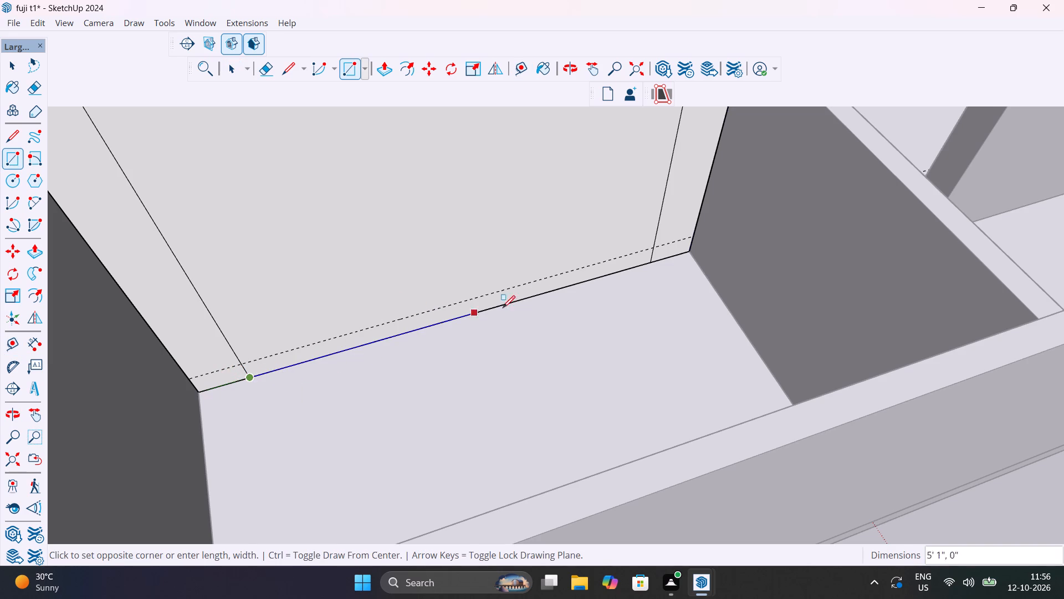
{"action": "left_click", "coordinate": [655, 249]}
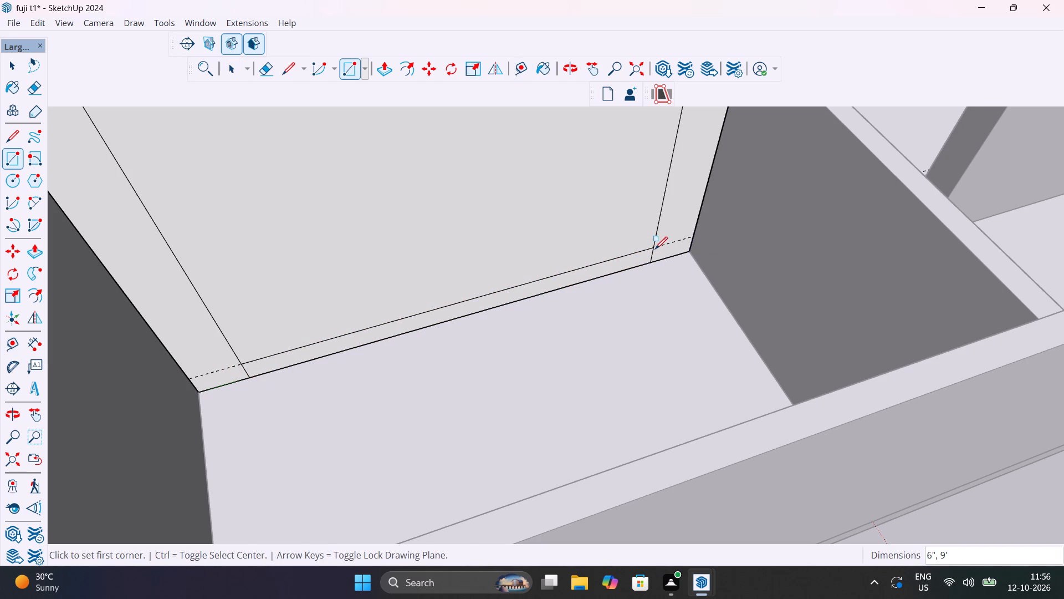
Push the opening's face above the 6" sill strip 4 1/2" through the wall, and close the wall group.
{"action": "key", "text": "space"}
{"action": "left_click", "coordinate": [572, 237]}
{"action": "scroll", "coordinate": [573, 238], "scroll_direction": "down", "scroll_amount": 12}
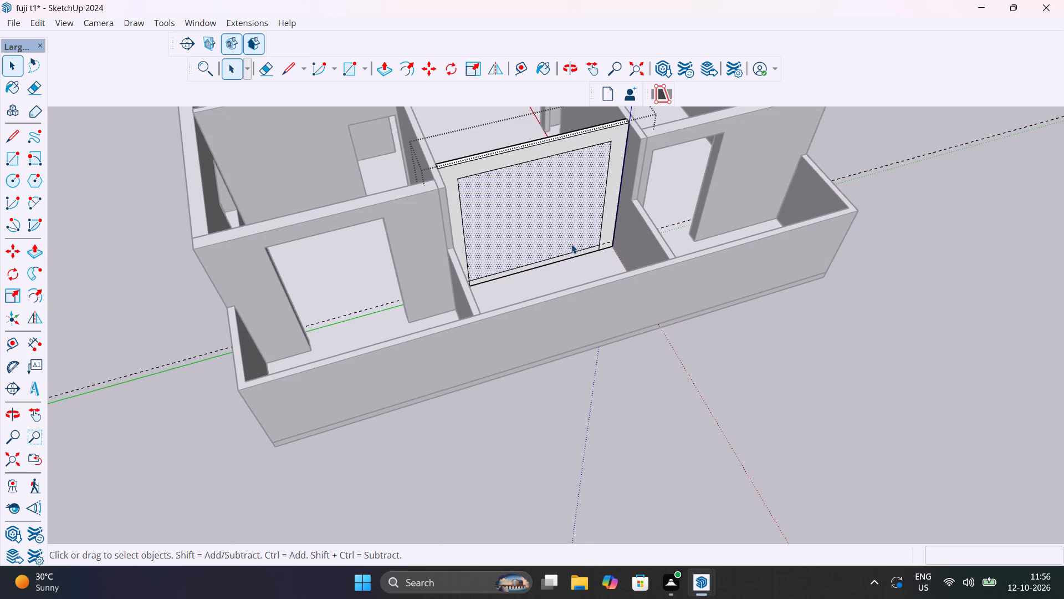
{"action": "scroll", "coordinate": [566, 205], "scroll_direction": "up", "scroll_amount": 5}
{"action": "key", "text": "p"}
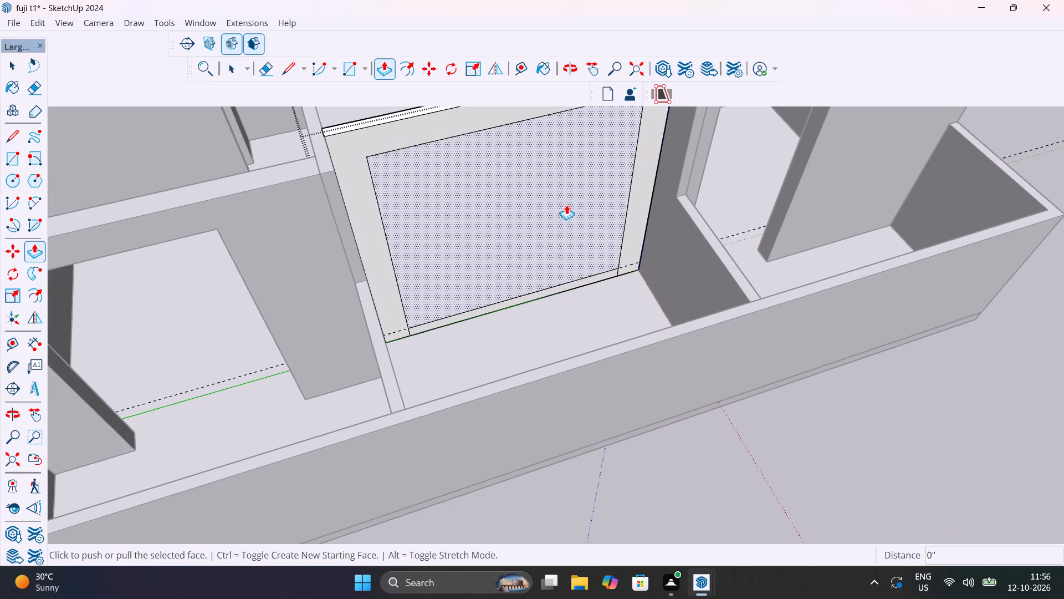
{"action": "left_click", "coordinate": [566, 204]}
{"action": "left_click", "coordinate": [540, 190]}
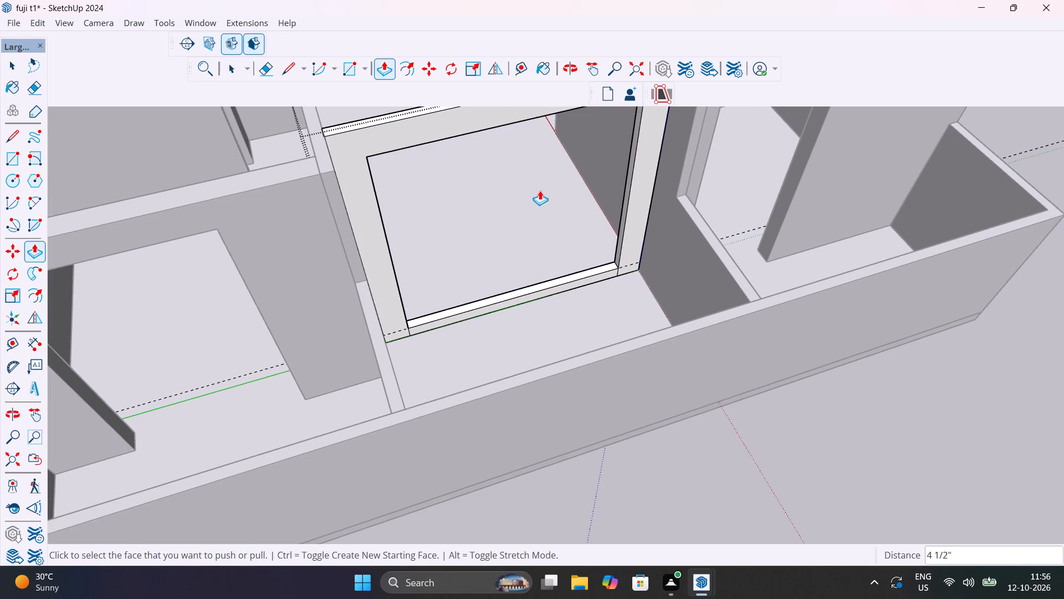
{"action": "scroll", "coordinate": [574, 268], "scroll_direction": "up", "scroll_amount": 6}
{"action": "middle_click_drag", "start_coordinate": [597, 281], "coordinate": [797, 196]}
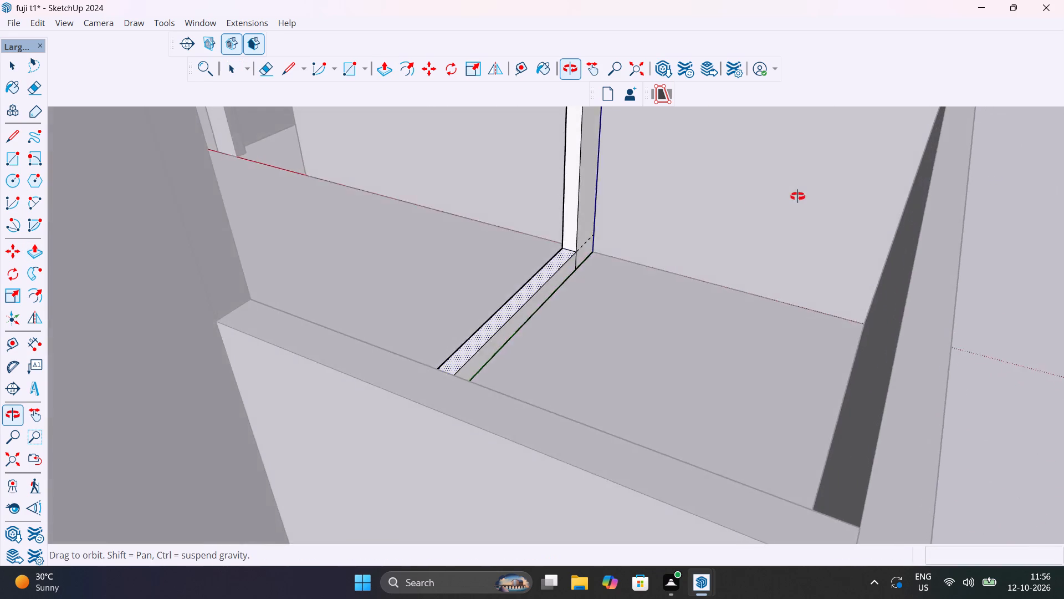
{"action": "middle_click_drag", "start_coordinate": [797, 196], "coordinate": [476, 270]}
{"action": "scroll", "coordinate": [464, 277], "scroll_direction": "down", "scroll_amount": 14}
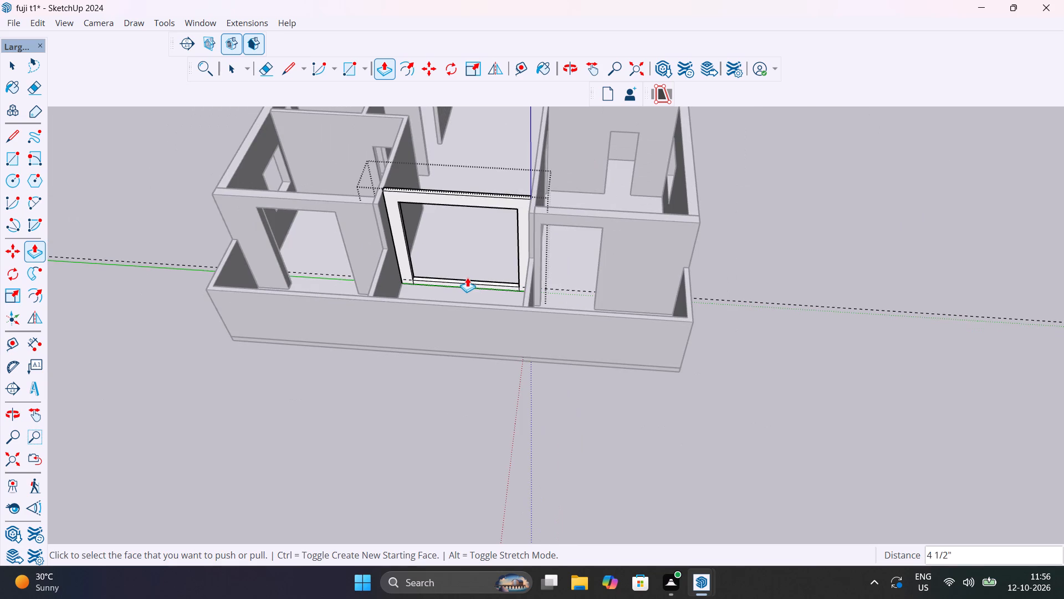
{"action": "key", "text": "space"}
{"action": "left_click", "coordinate": [980, 177]}
Reopen the wall group and delete the short vertical edges where the sill meets the two jambs.
{"action": "scroll", "coordinate": [426, 281], "scroll_direction": "up", "scroll_amount": 14}
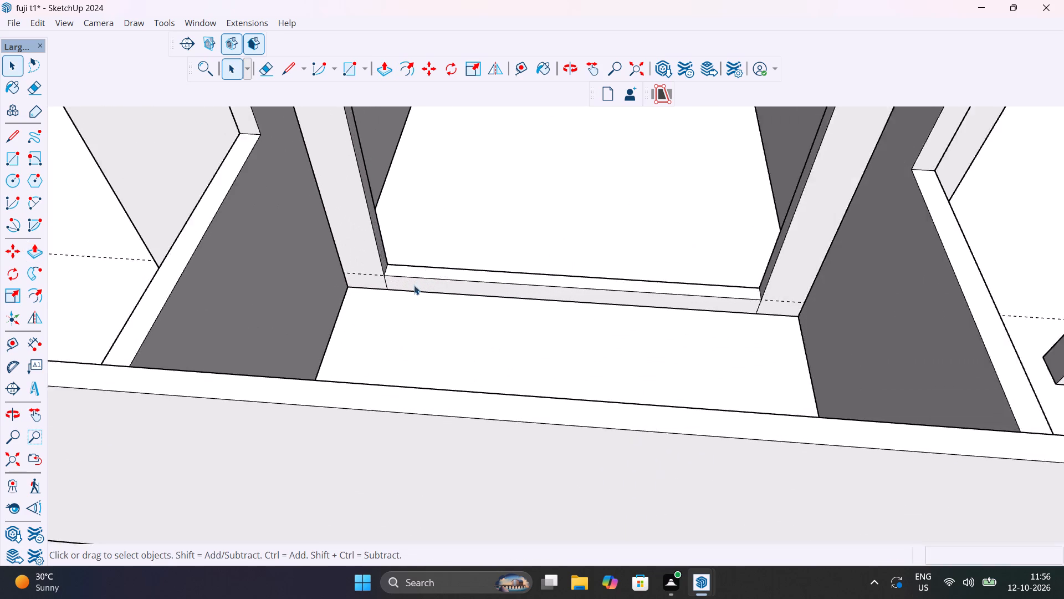
{"action": "scroll", "coordinate": [414, 285], "scroll_direction": "up", "scroll_amount": 4}
{"action": "left_click", "coordinate": [361, 285]}
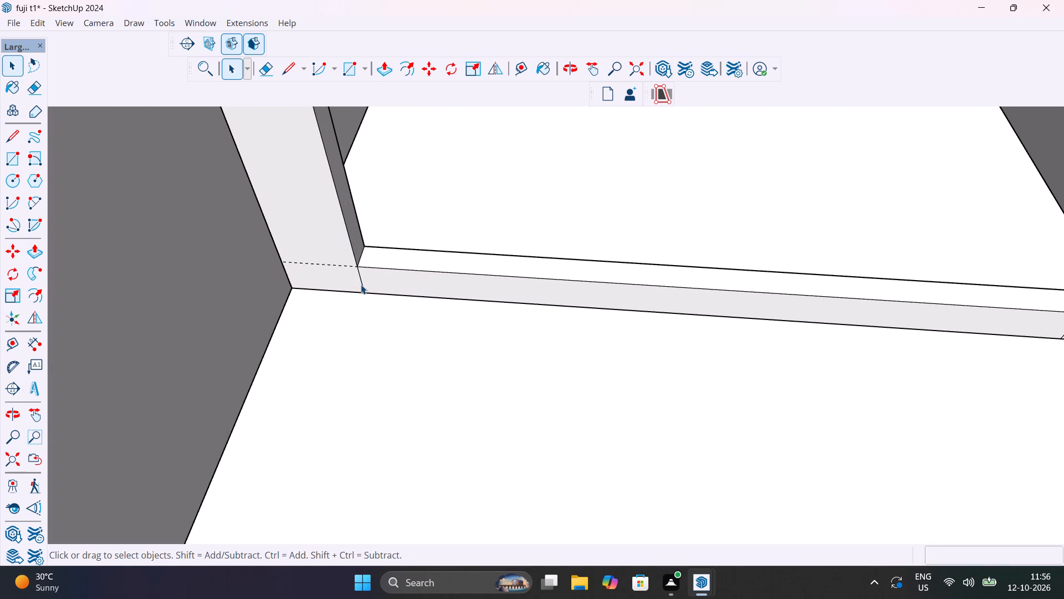
{"action": "triple_click", "coordinate": [362, 285]}
{"action": "left_click", "coordinate": [362, 285]}
{"action": "left_click", "coordinate": [362, 283]}
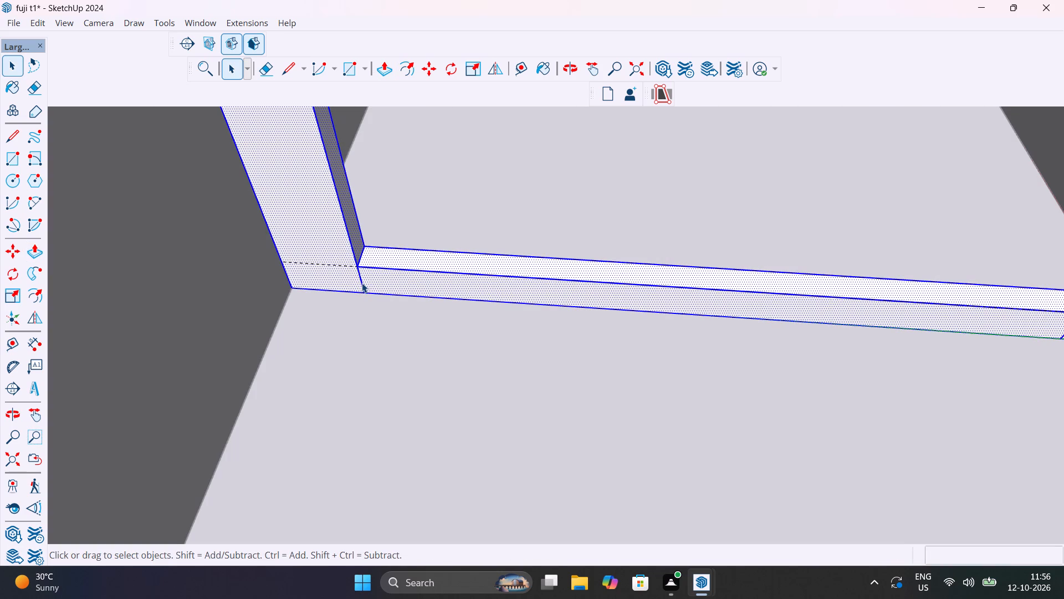
{"action": "left_click", "coordinate": [362, 278]}
{"action": "key", "text": "Delete"}
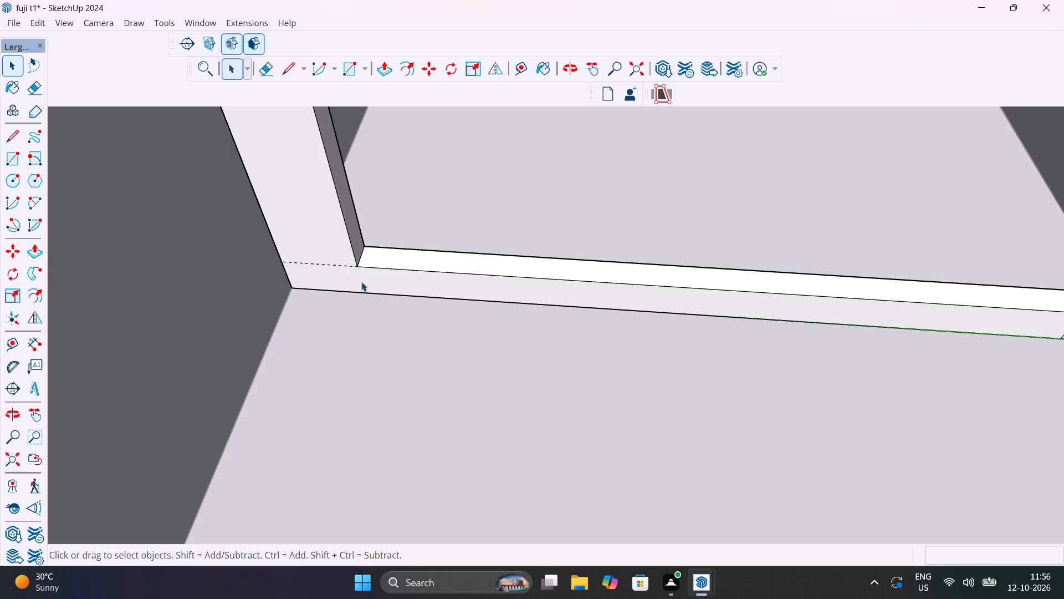
{"action": "scroll", "coordinate": [361, 282], "scroll_direction": "down", "scroll_amount": 13}
{"action": "scroll", "coordinate": [572, 315], "scroll_direction": "up", "scroll_amount": 12}
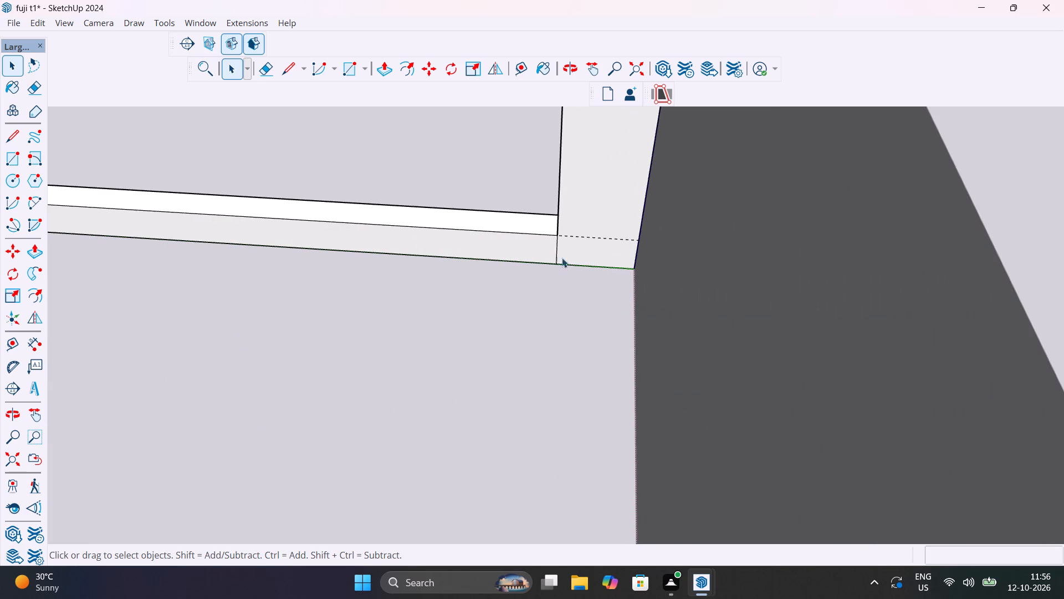
{"action": "left_click", "coordinate": [556, 252]}
{"action": "key", "text": "Delete"}
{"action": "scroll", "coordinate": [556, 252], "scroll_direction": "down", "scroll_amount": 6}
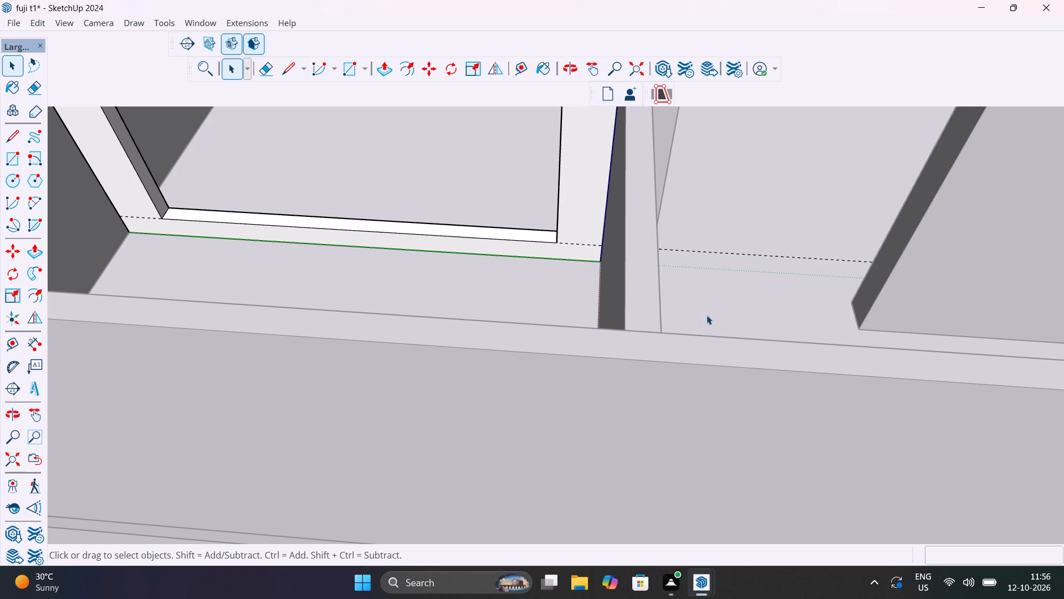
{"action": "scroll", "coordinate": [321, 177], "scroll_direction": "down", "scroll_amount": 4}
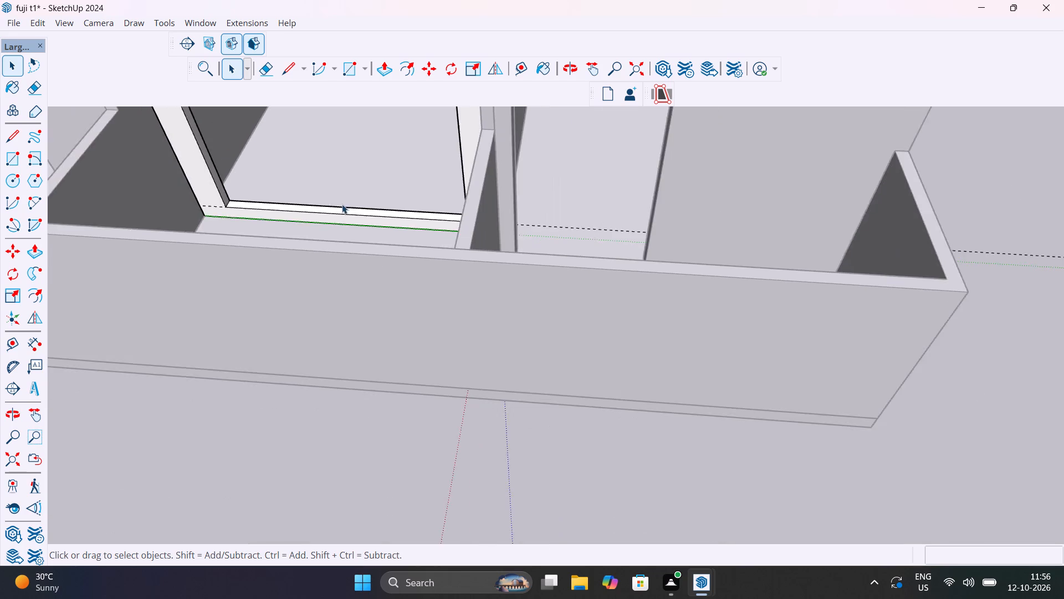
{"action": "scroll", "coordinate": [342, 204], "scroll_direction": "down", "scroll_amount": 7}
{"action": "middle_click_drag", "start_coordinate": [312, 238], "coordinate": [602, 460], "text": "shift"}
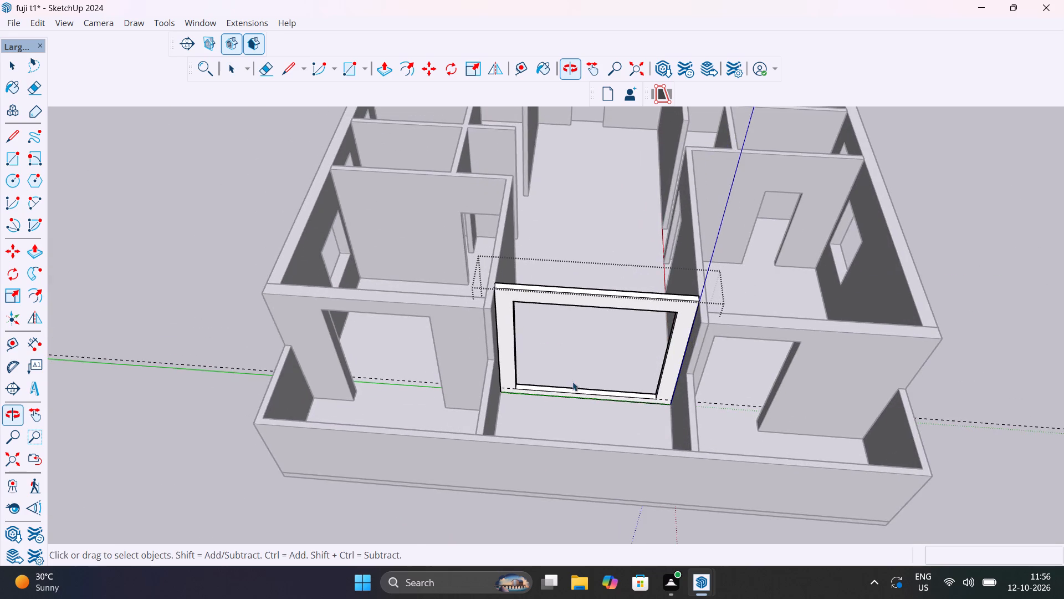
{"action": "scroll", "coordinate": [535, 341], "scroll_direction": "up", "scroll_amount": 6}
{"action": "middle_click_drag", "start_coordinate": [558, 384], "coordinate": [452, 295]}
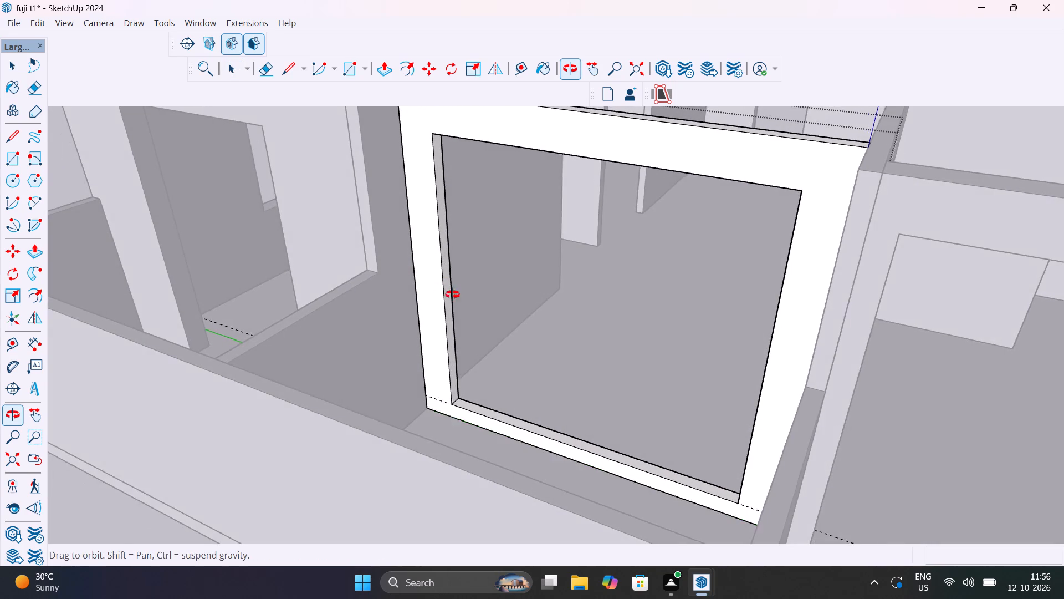
Close the wall group and hide the low parapet wall around the front balcony.
{"action": "middle_click_drag", "start_coordinate": [452, 295], "coordinate": [483, 321]}
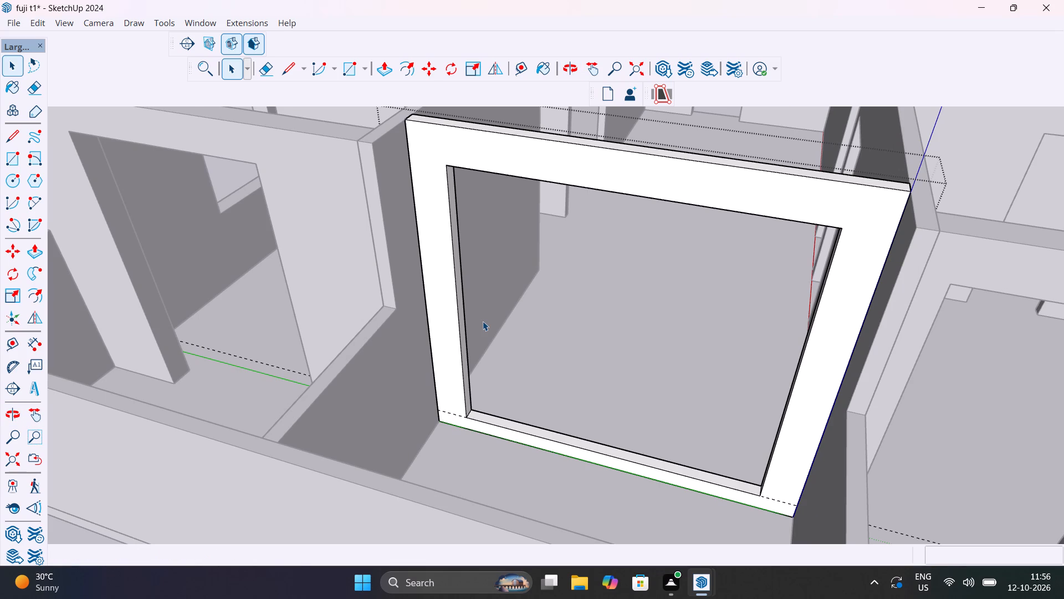
{"action": "scroll", "coordinate": [483, 321], "scroll_direction": "down", "scroll_amount": 8}
{"action": "left_click", "coordinate": [248, 442]}
{"action": "left_click", "coordinate": [394, 396]}
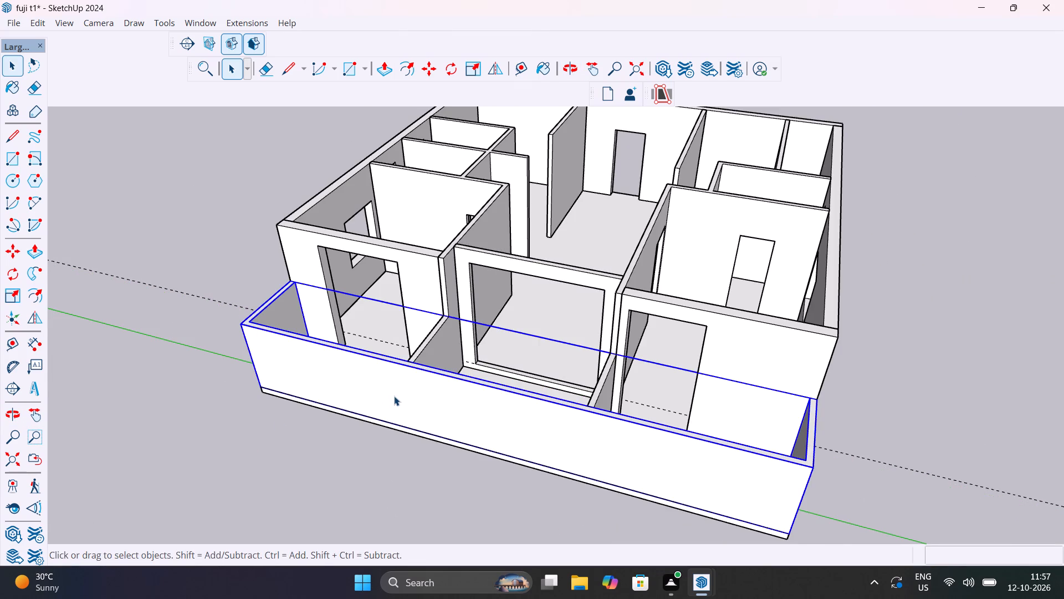
{"action": "right_click", "coordinate": [394, 396]}
{"action": "left_click", "coordinate": [450, 77]}
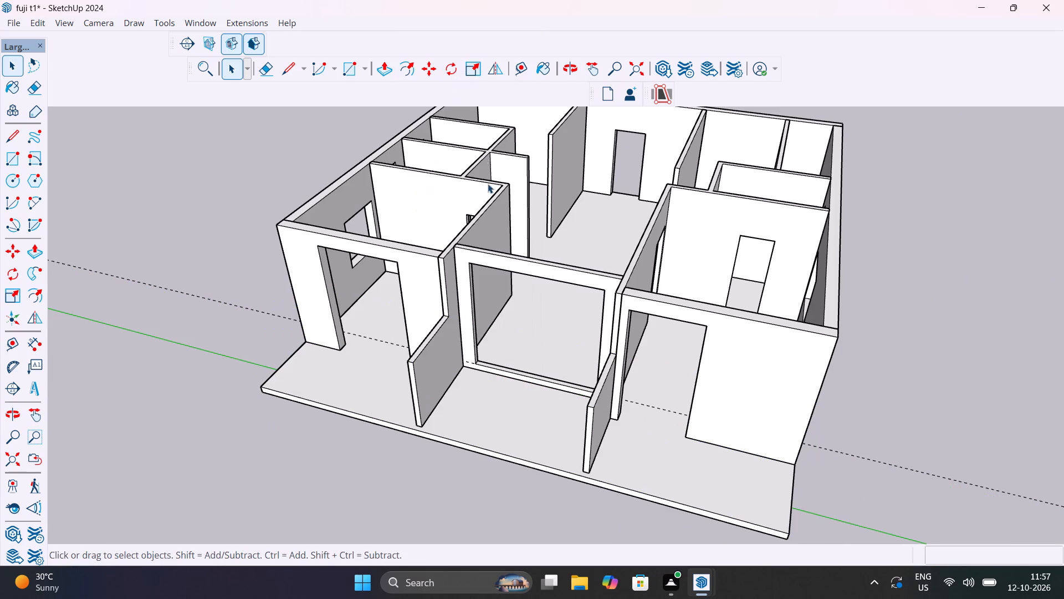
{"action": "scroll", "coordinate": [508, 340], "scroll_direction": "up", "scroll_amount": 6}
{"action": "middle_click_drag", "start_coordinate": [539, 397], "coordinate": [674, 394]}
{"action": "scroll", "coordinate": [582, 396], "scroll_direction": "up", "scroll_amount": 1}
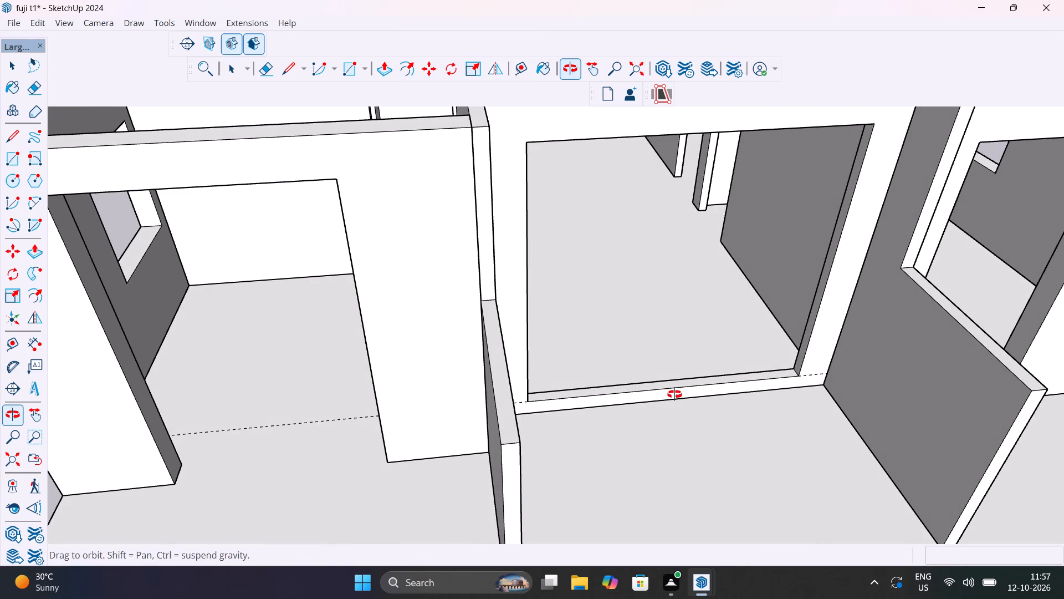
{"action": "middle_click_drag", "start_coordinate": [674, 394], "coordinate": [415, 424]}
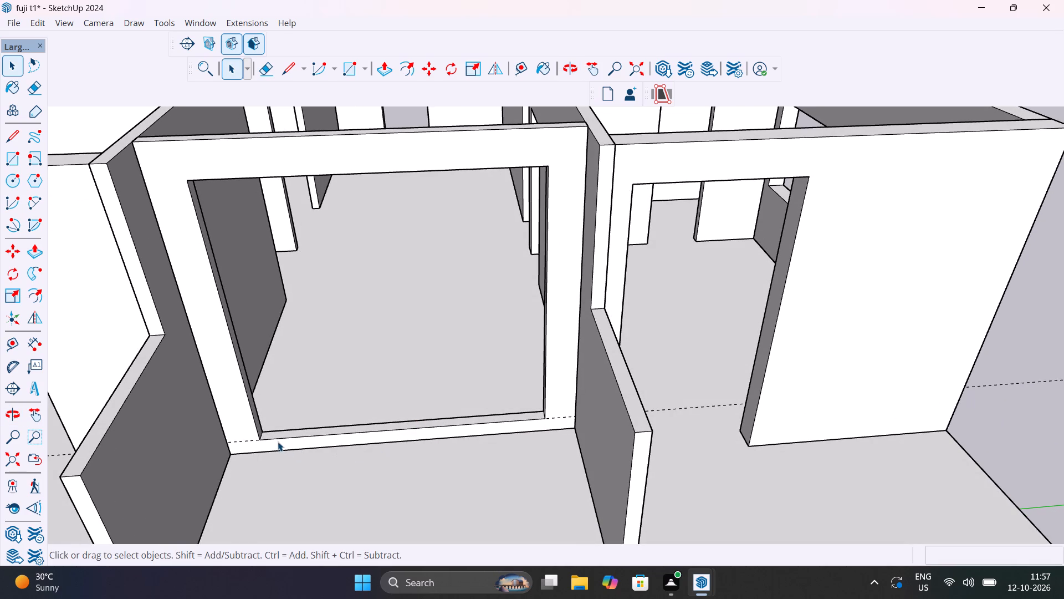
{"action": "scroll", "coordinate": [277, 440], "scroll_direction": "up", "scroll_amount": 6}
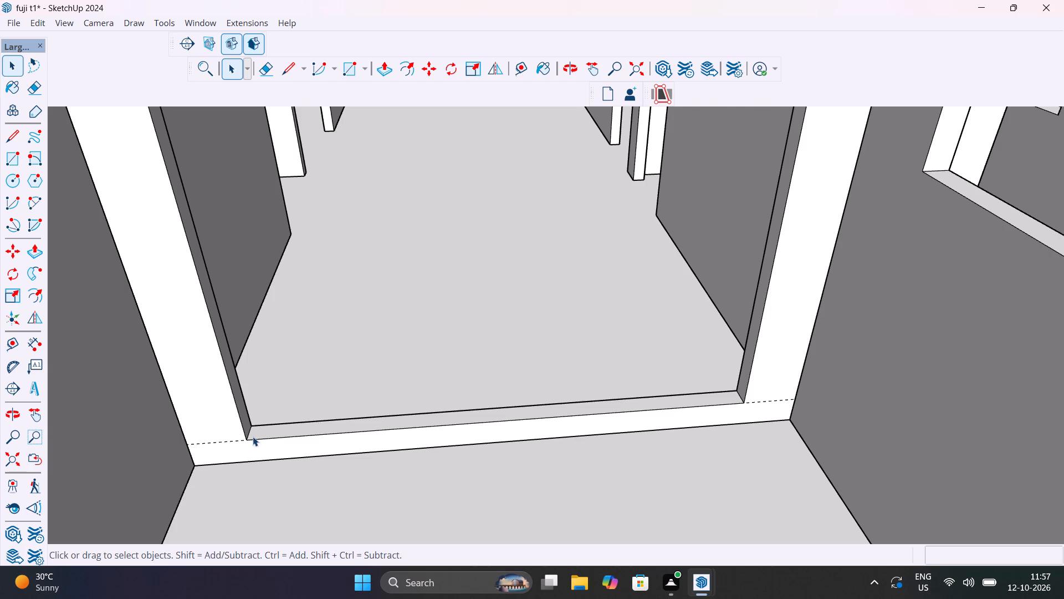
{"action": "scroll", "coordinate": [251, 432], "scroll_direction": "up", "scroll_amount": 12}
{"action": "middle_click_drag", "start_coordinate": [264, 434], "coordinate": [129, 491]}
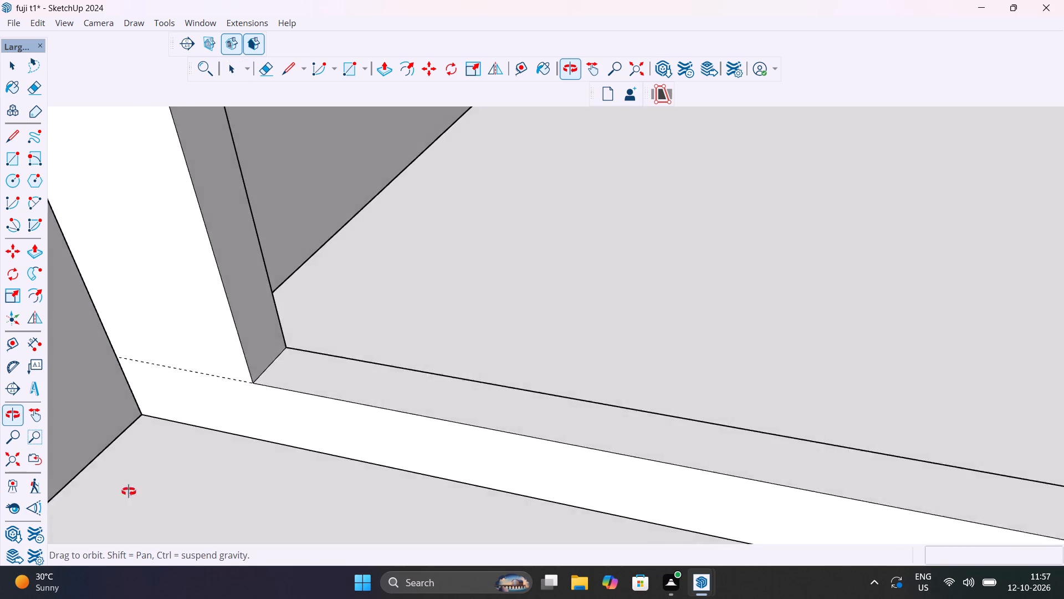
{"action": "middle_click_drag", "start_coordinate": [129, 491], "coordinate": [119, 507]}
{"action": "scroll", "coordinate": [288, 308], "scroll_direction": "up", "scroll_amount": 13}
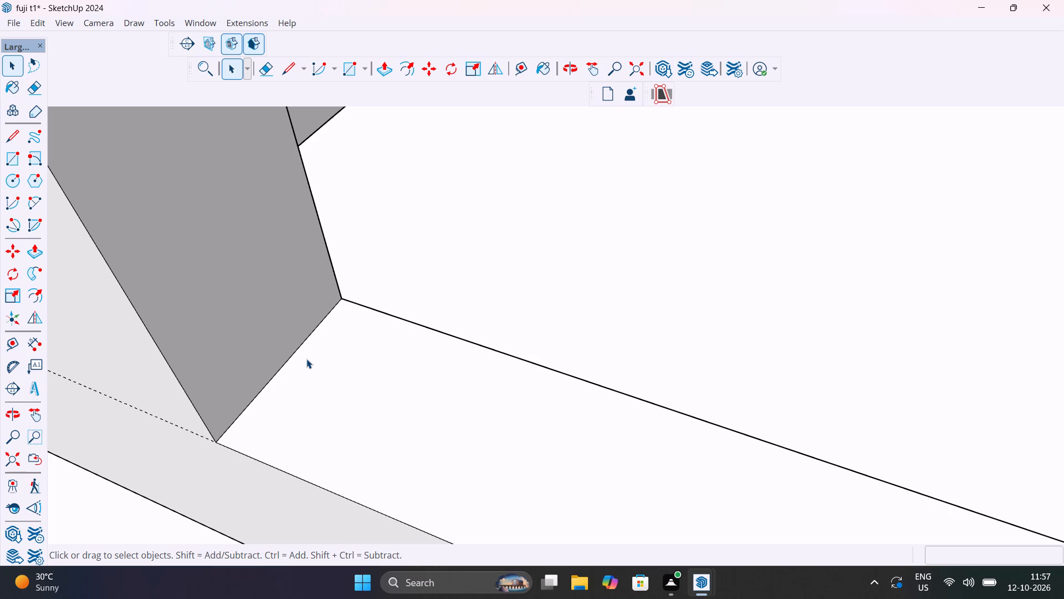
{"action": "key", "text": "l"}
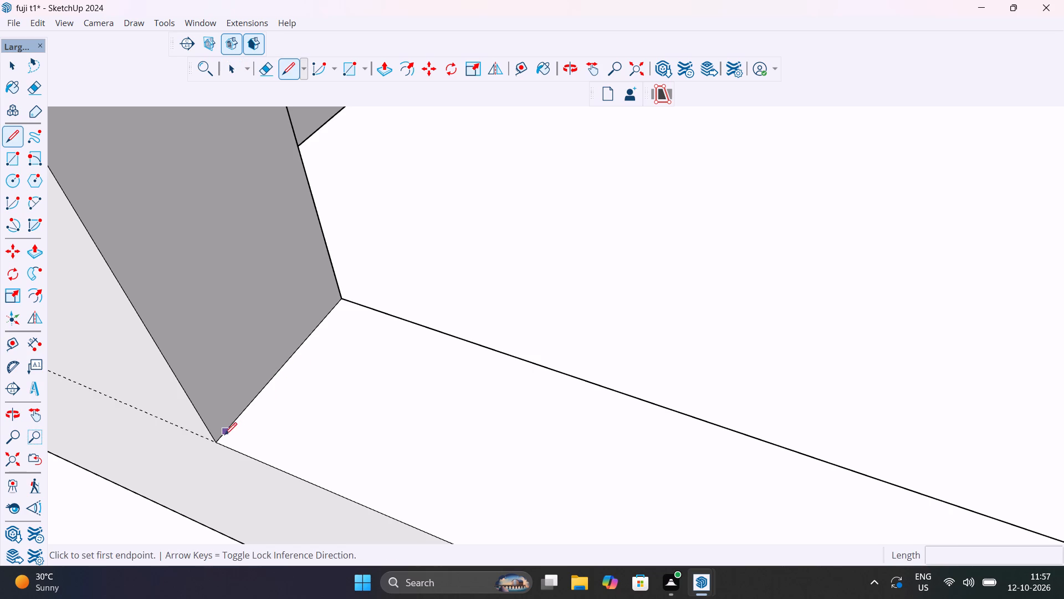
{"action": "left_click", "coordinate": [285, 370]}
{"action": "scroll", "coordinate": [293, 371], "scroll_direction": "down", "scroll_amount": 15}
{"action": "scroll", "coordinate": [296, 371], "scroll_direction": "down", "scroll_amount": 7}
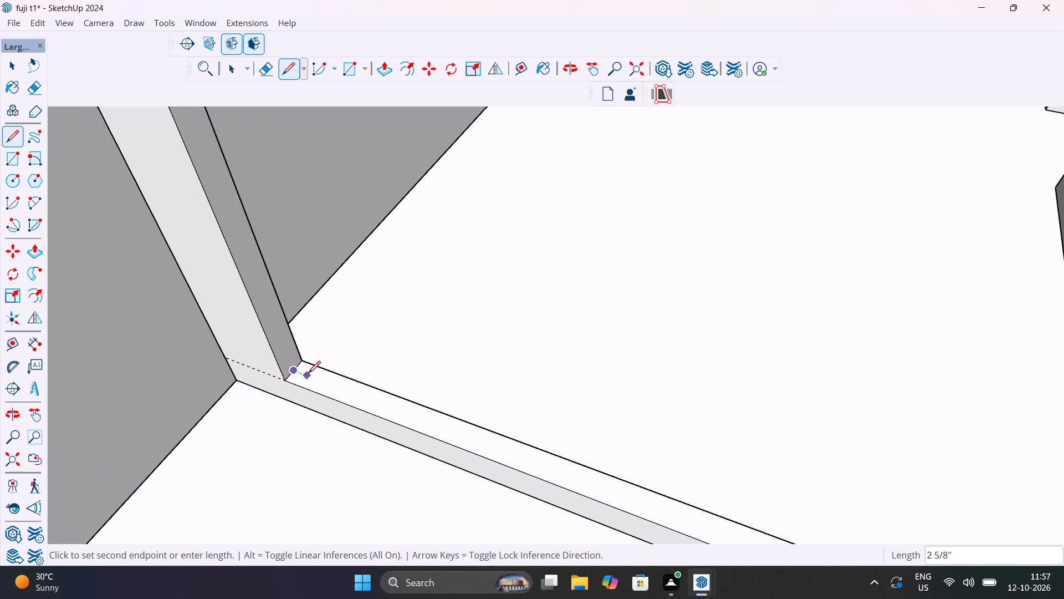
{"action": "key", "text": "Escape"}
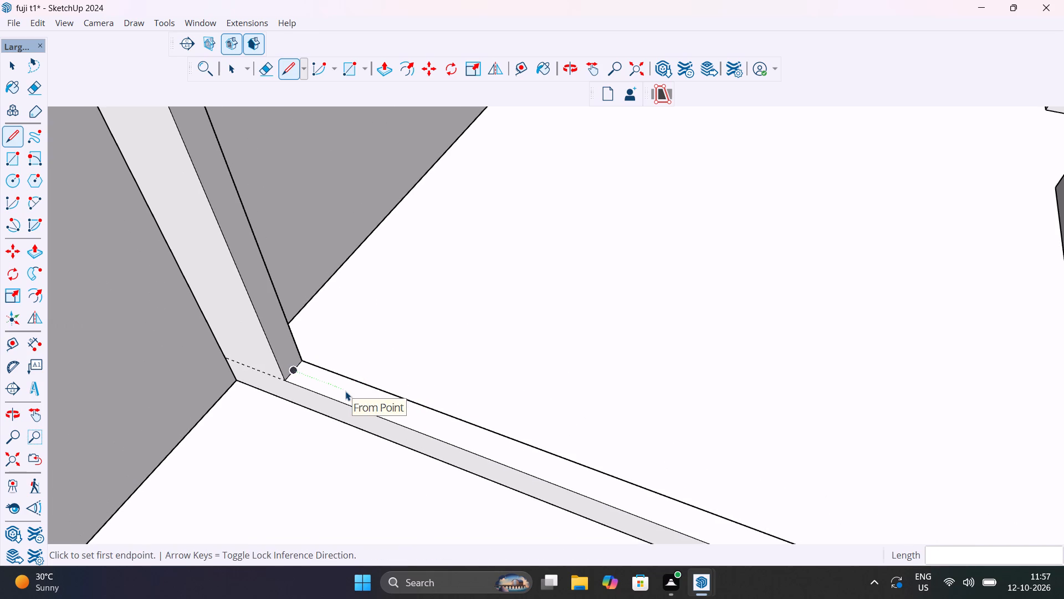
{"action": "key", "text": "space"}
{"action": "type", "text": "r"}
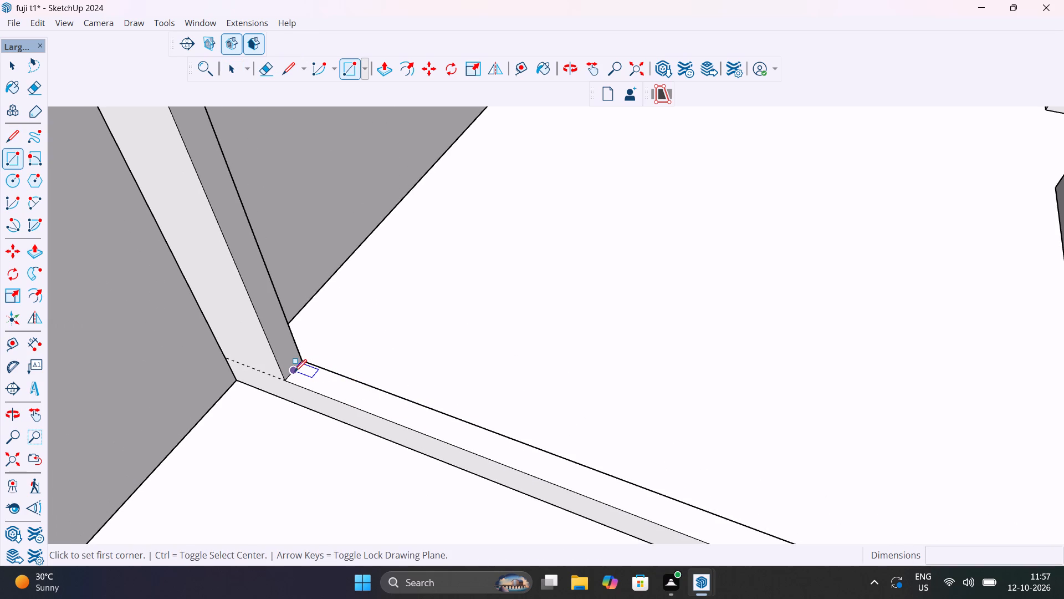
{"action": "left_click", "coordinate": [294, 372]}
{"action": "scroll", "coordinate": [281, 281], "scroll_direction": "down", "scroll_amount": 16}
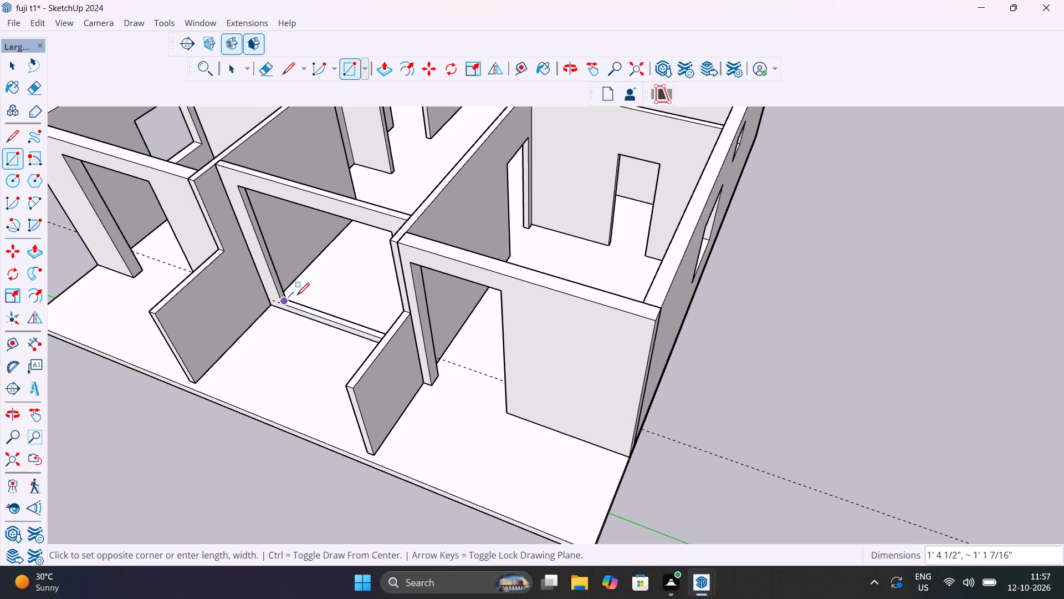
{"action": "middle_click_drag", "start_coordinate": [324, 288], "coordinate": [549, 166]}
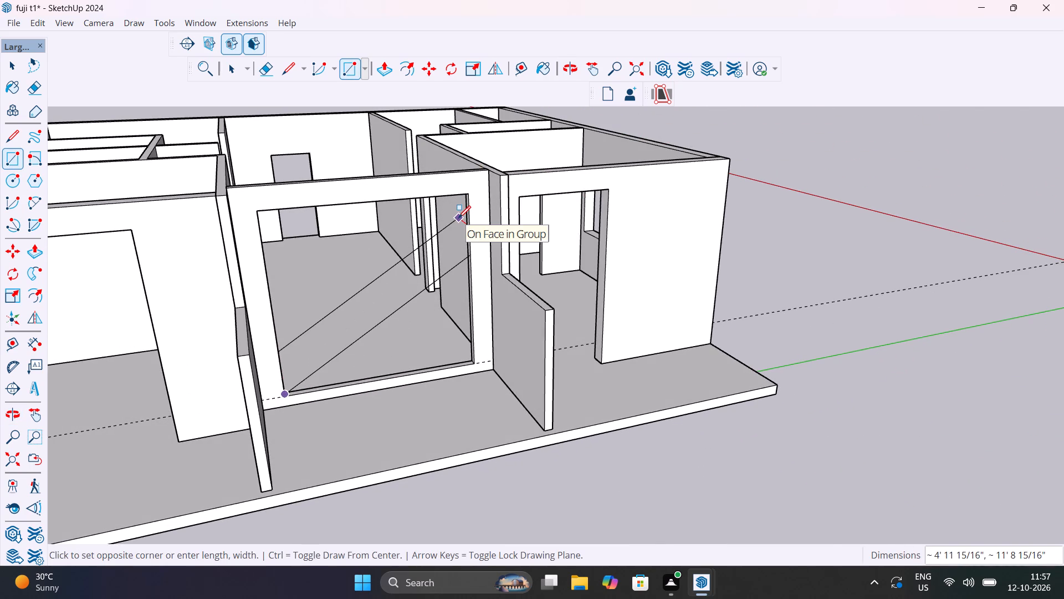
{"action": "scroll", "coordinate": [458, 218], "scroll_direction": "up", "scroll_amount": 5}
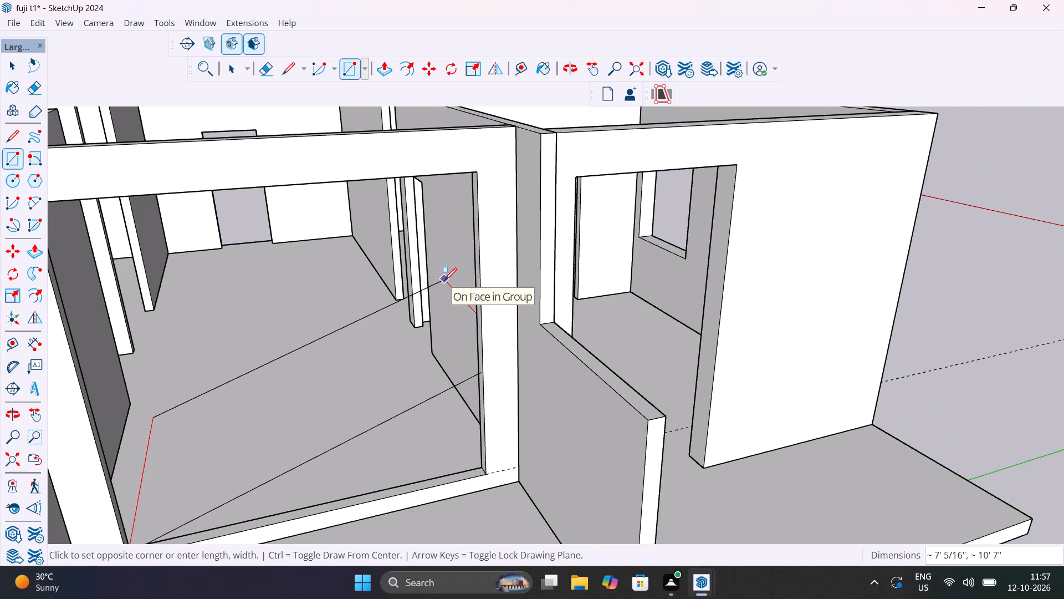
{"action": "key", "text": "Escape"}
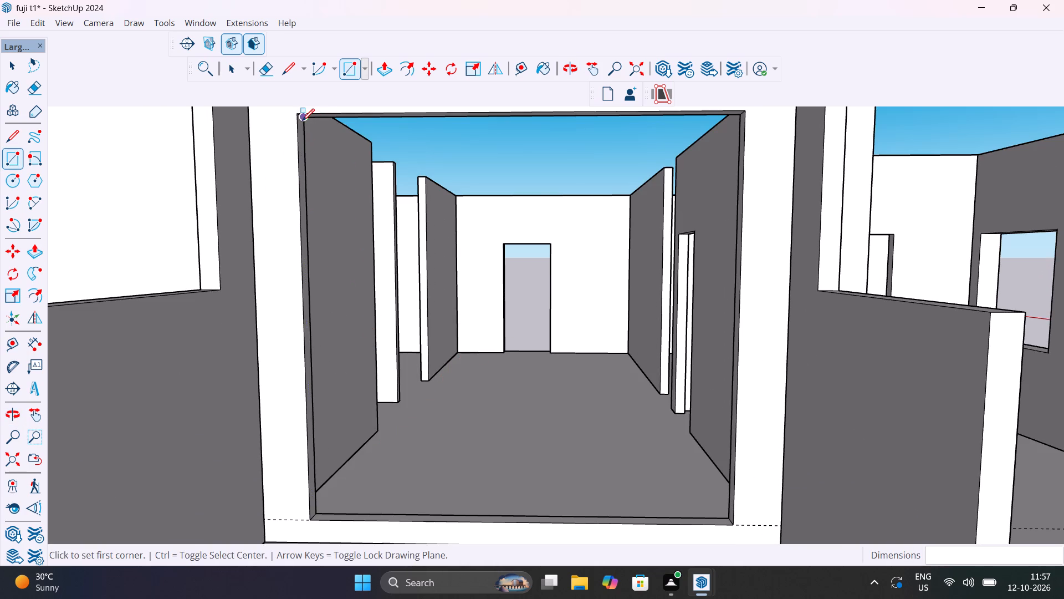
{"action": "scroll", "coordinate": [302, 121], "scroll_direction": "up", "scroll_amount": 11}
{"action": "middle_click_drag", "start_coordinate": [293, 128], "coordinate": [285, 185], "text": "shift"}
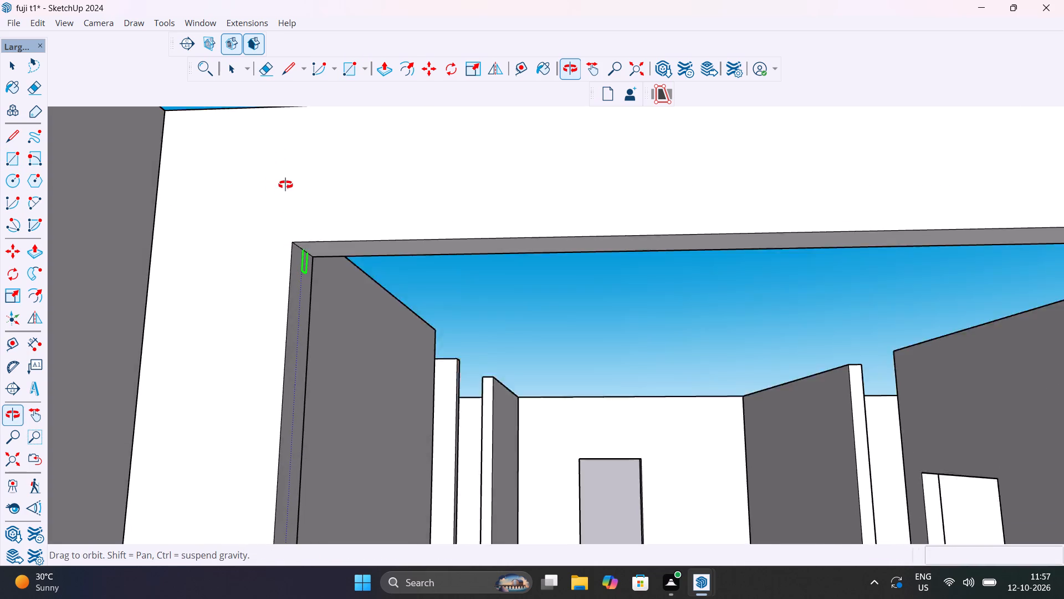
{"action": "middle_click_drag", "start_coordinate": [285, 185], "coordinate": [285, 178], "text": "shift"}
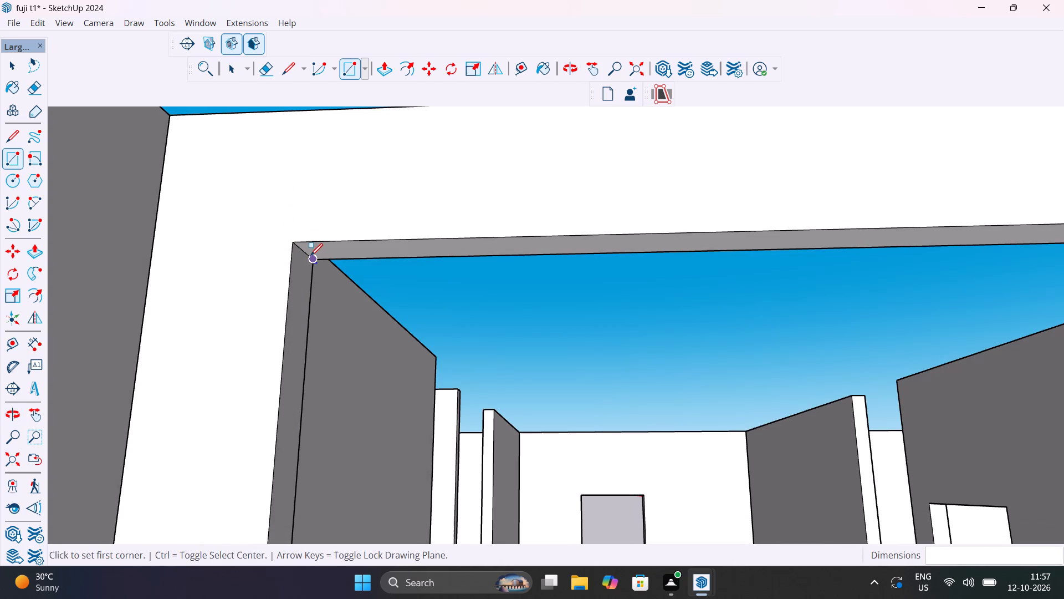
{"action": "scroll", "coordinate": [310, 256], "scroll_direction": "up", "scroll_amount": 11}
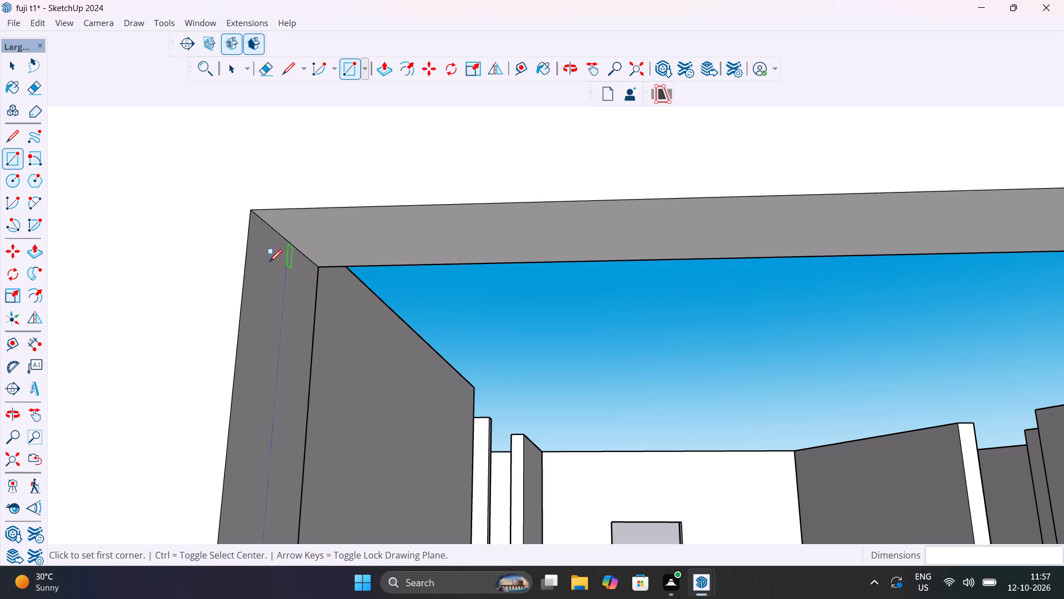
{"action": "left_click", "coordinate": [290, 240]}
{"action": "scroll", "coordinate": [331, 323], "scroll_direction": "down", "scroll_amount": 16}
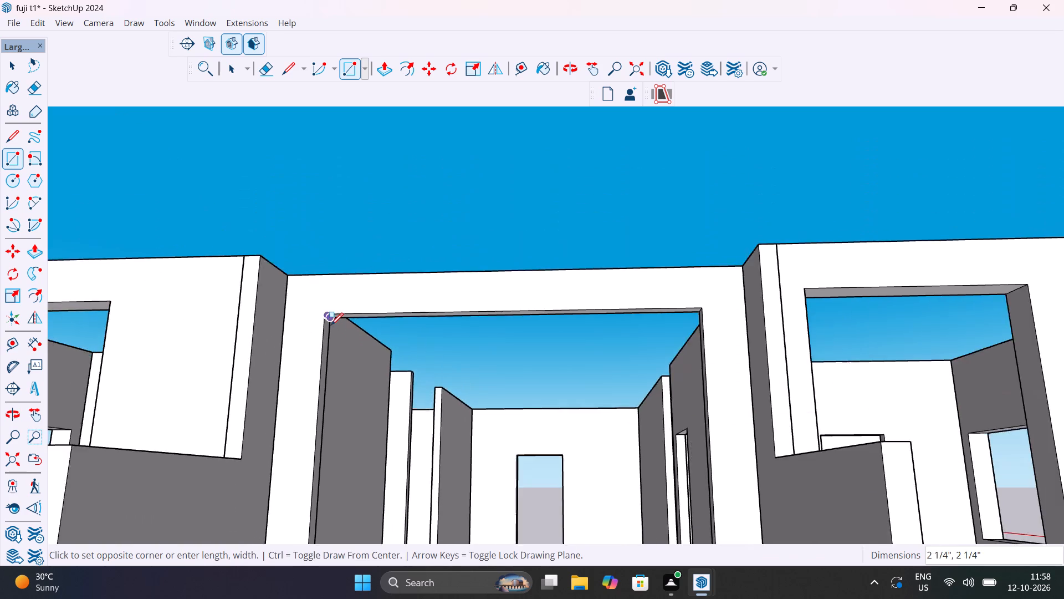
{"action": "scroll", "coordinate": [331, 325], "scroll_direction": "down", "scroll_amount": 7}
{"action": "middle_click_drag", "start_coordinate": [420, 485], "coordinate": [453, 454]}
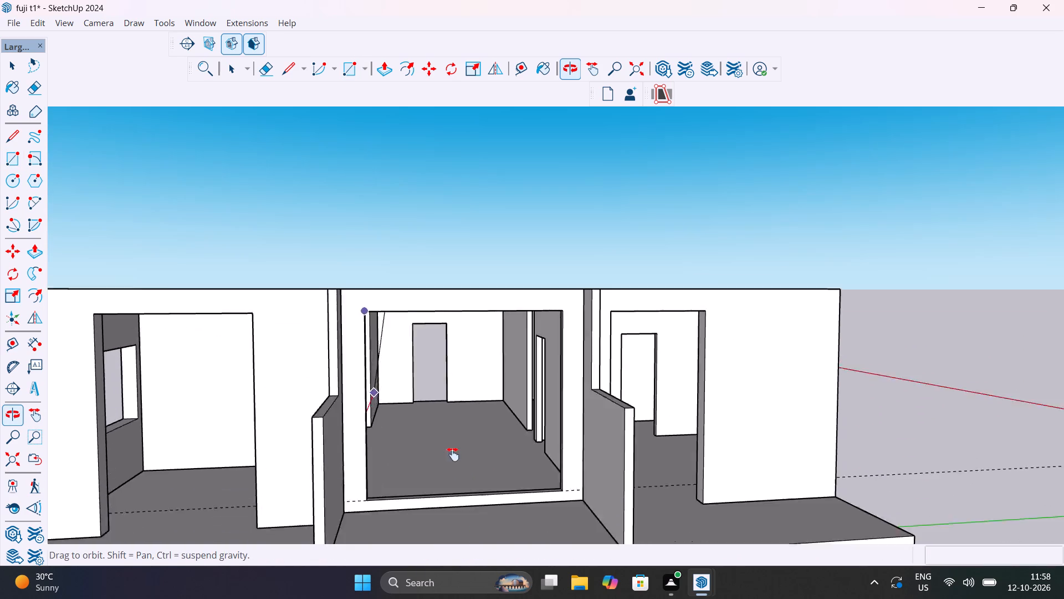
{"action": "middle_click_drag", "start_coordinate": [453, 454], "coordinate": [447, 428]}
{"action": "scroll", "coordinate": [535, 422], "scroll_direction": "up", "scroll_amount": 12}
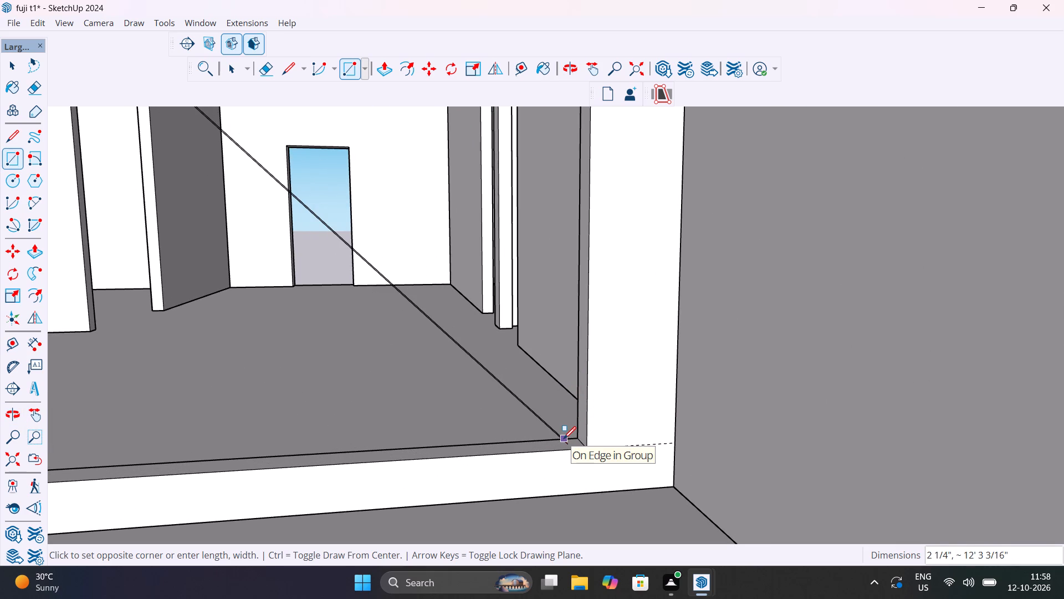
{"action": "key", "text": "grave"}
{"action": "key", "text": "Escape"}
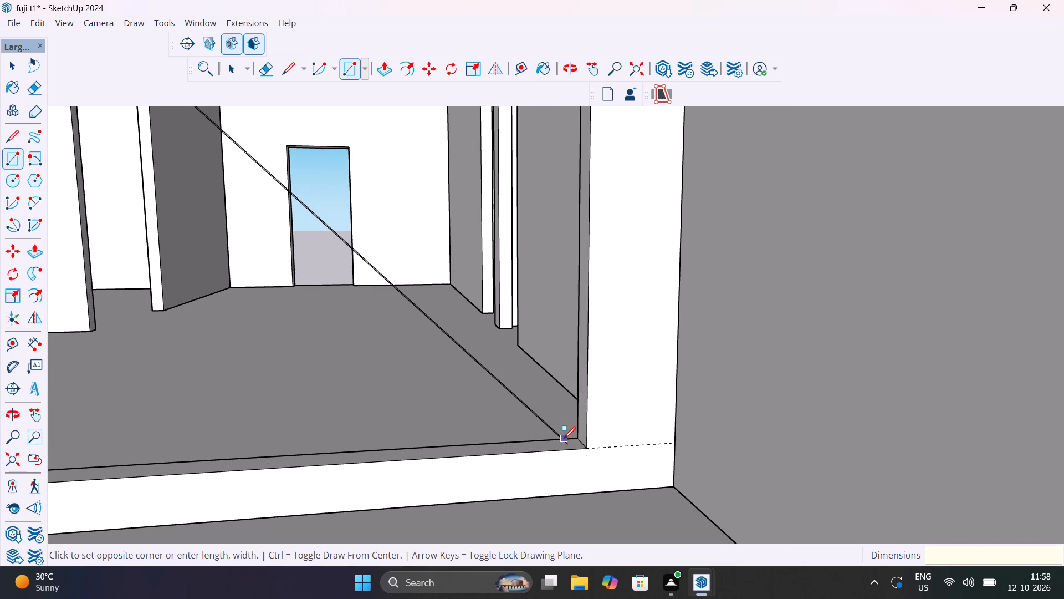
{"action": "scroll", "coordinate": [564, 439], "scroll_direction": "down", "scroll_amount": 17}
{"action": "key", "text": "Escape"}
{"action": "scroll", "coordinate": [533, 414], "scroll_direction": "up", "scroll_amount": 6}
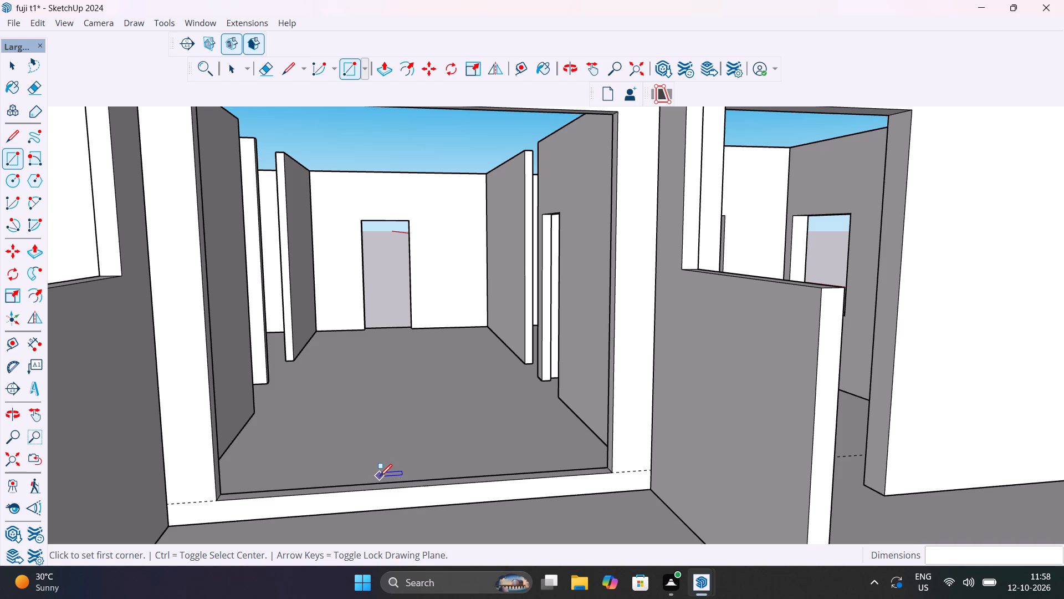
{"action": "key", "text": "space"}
Draw a 9' line along the middle of the central opening's sill, from one jamb's midpoint to the other.
{"action": "scroll", "coordinate": [385, 471], "scroll_direction": "up", "scroll_amount": 1}
{"action": "middle_click_drag", "start_coordinate": [385, 472], "coordinate": [437, 352]}
{"action": "scroll", "coordinate": [393, 497], "scroll_direction": "down", "scroll_amount": 1}
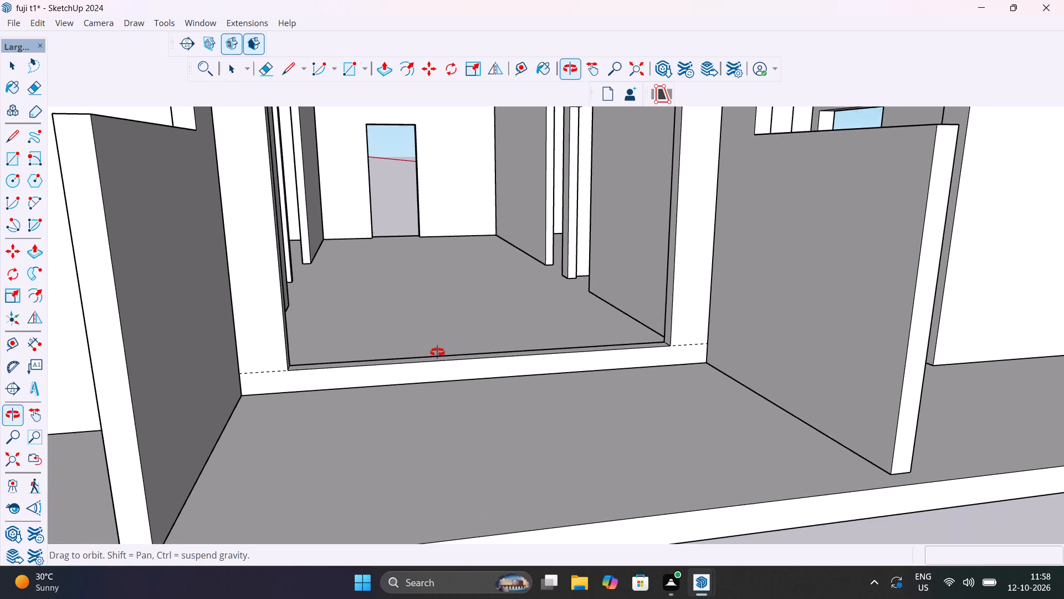
{"action": "middle_click_drag", "start_coordinate": [437, 352], "coordinate": [397, 517]}
{"action": "scroll", "coordinate": [354, 337], "scroll_direction": "up", "scroll_amount": 14}
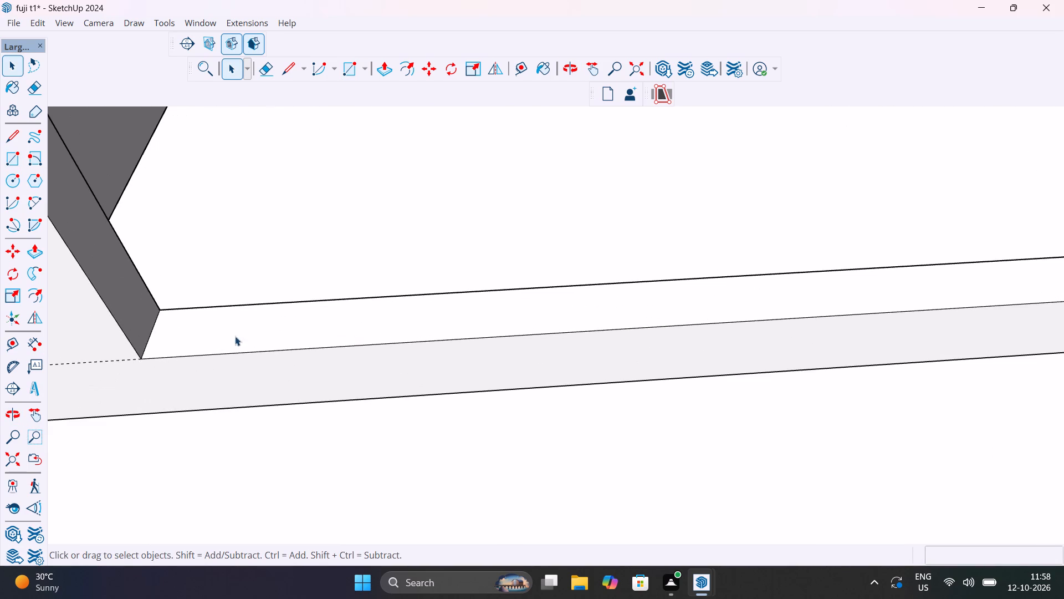
{"action": "key", "text": "l"}
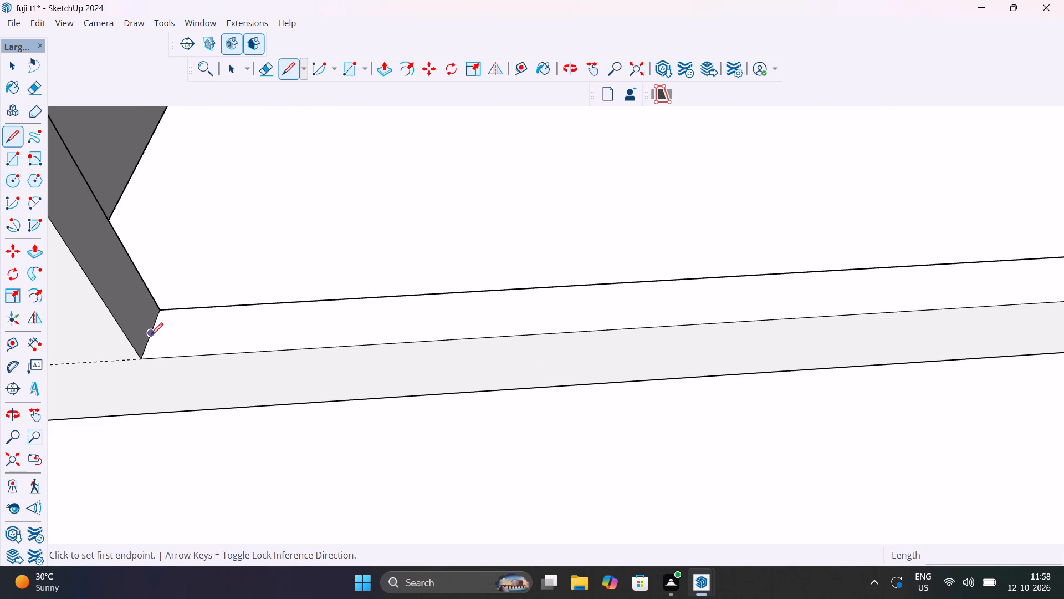
{"action": "left_click", "coordinate": [151, 335]}
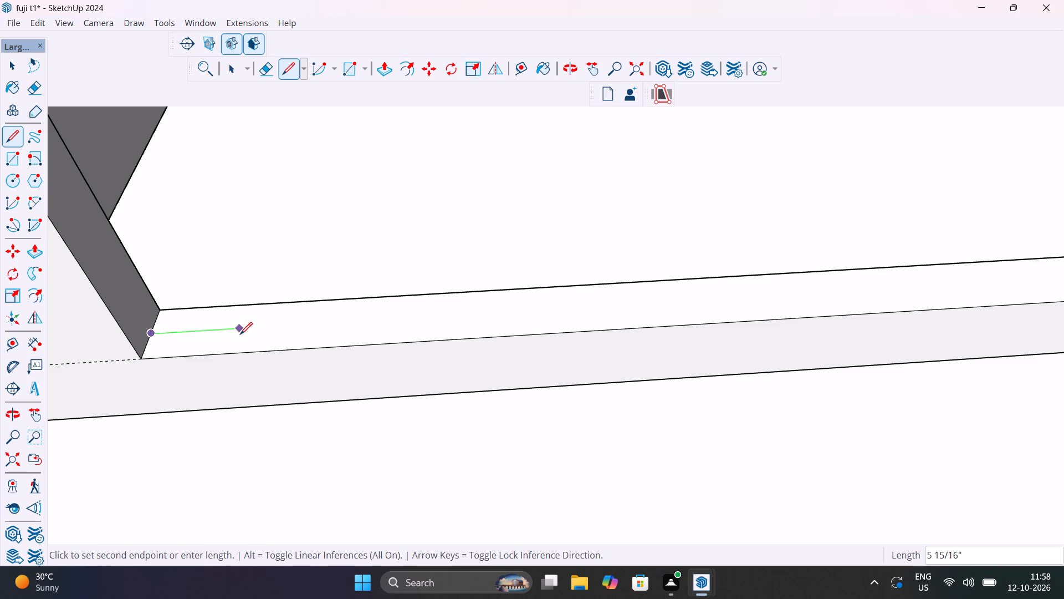
{"action": "scroll", "coordinate": [240, 334], "scroll_direction": "down", "scroll_amount": 14}
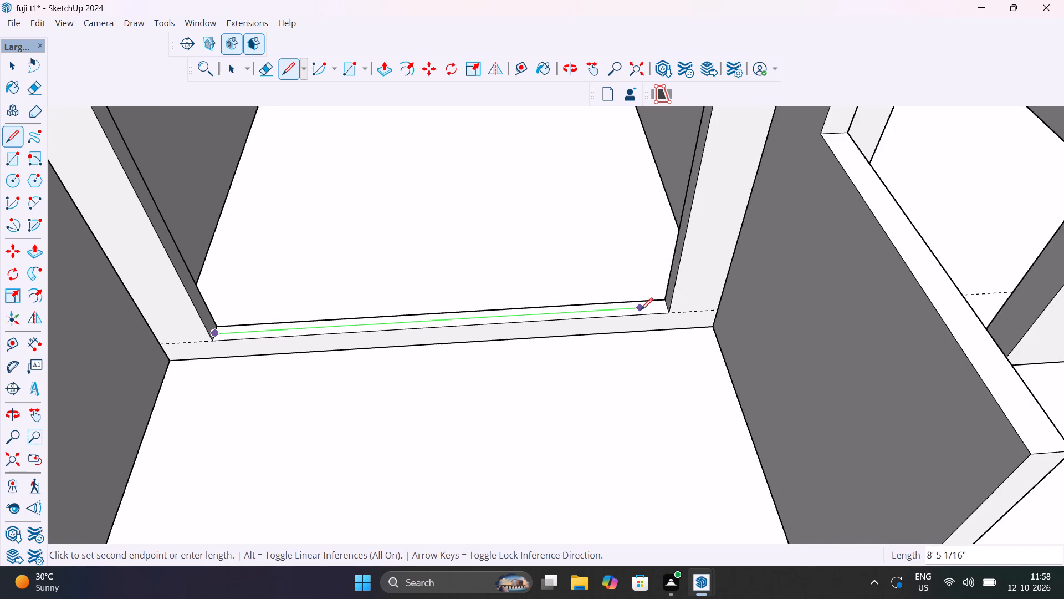
{"action": "scroll", "coordinate": [642, 309], "scroll_direction": "up", "scroll_amount": 17}
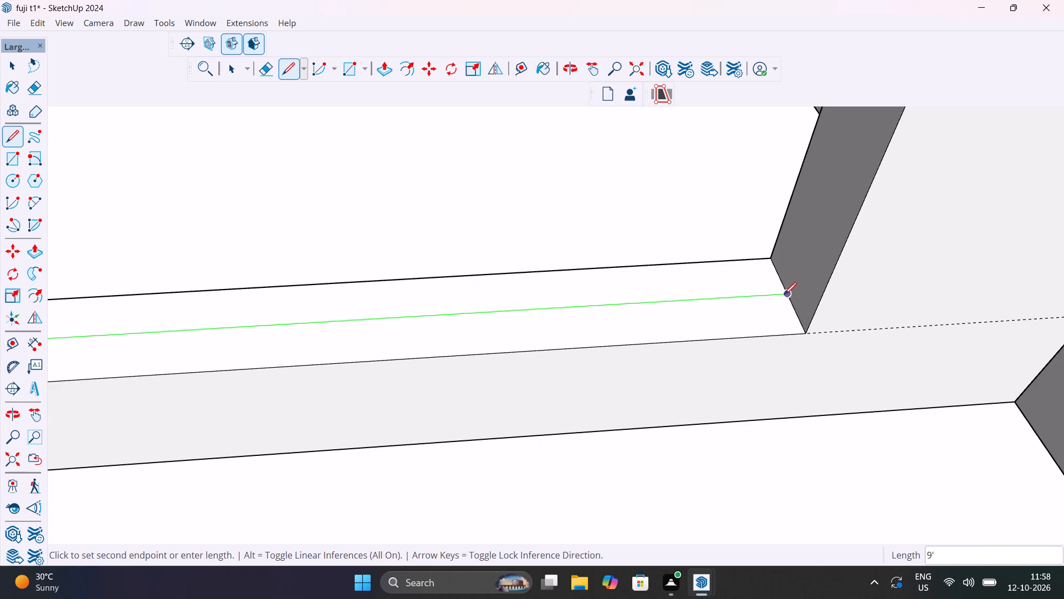
{"action": "left_click", "coordinate": [784, 295]}
Continue the line 8' 6" vertically up the jamb's centre to the midpoint at the opening's head.
{"action": "scroll", "coordinate": [807, 268], "scroll_direction": "down", "scroll_amount": 8}
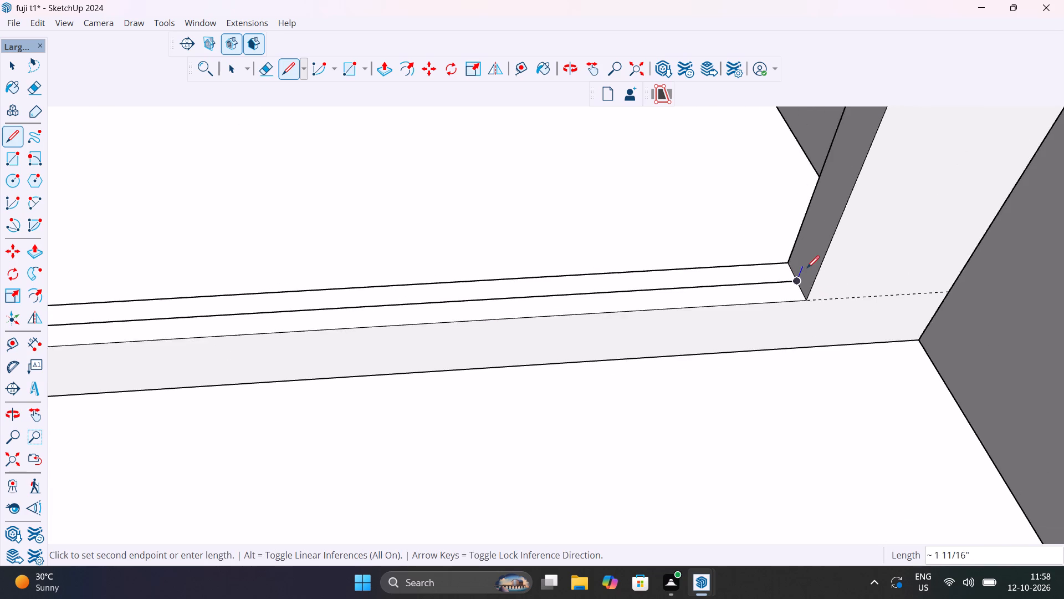
{"action": "scroll", "coordinate": [807, 268], "scroll_direction": "down", "scroll_amount": 14}
{"action": "middle_click_drag", "start_coordinate": [807, 270], "coordinate": [744, 499]}
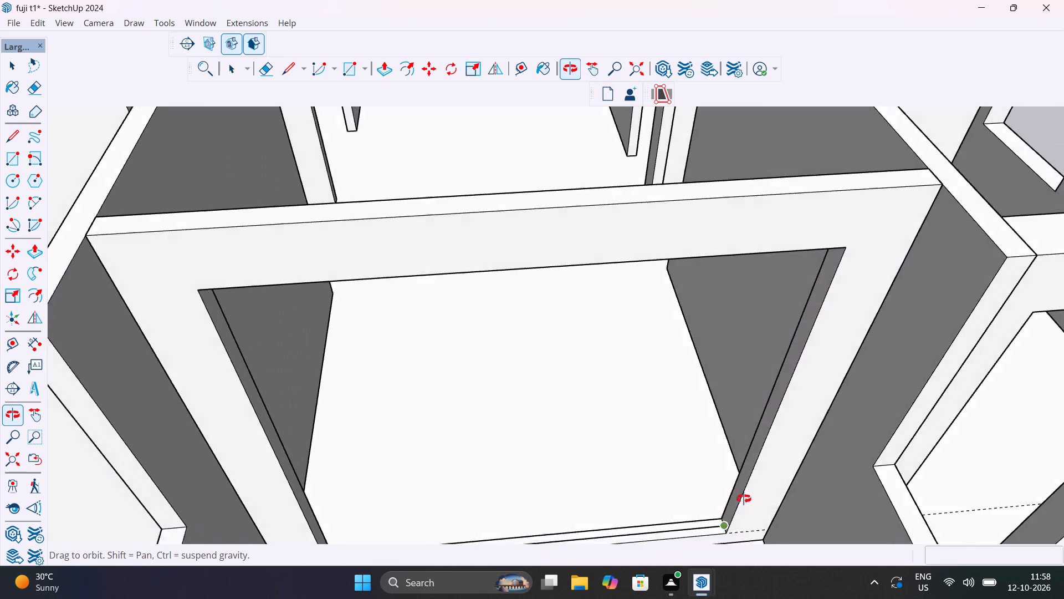
{"action": "middle_click_drag", "start_coordinate": [744, 499], "coordinate": [727, 499]}
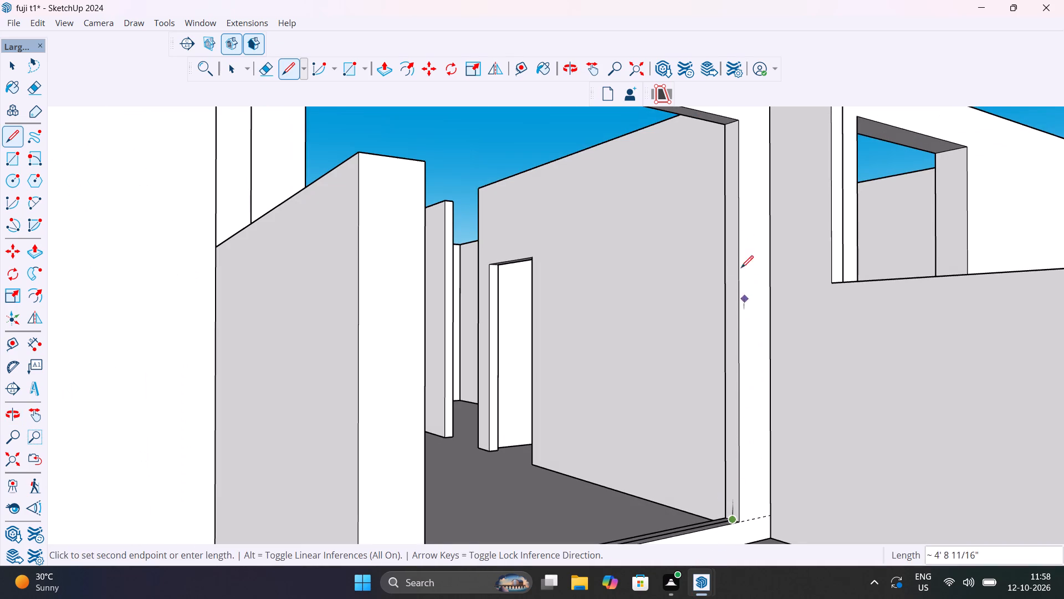
{"action": "scroll", "coordinate": [724, 123], "scroll_direction": "up", "scroll_amount": 11}
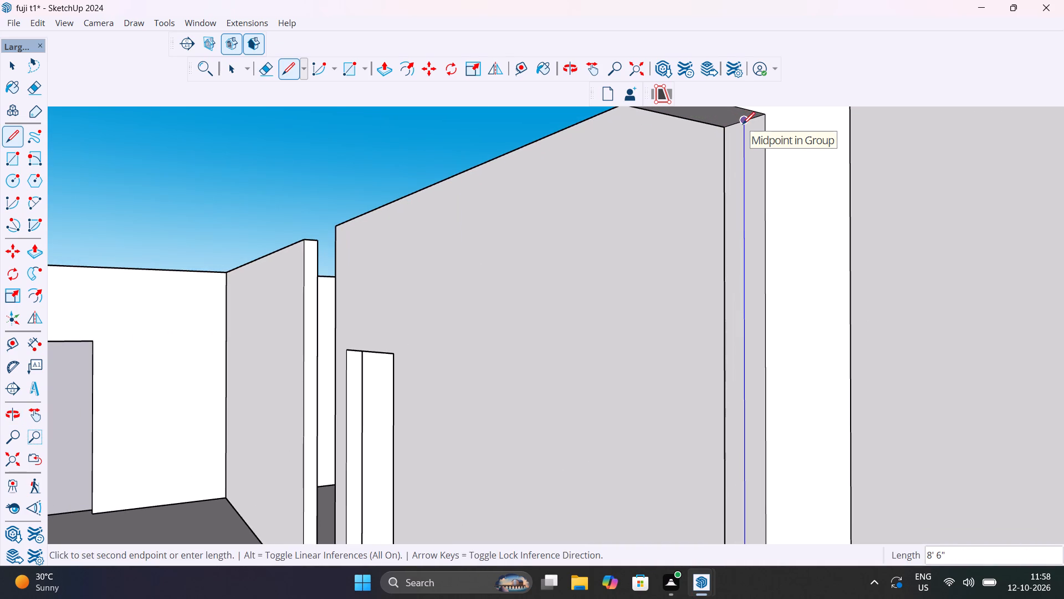
{"action": "left_click", "coordinate": [741, 125]}
{"action": "scroll", "coordinate": [696, 124], "scroll_direction": "down", "scroll_amount": 7}
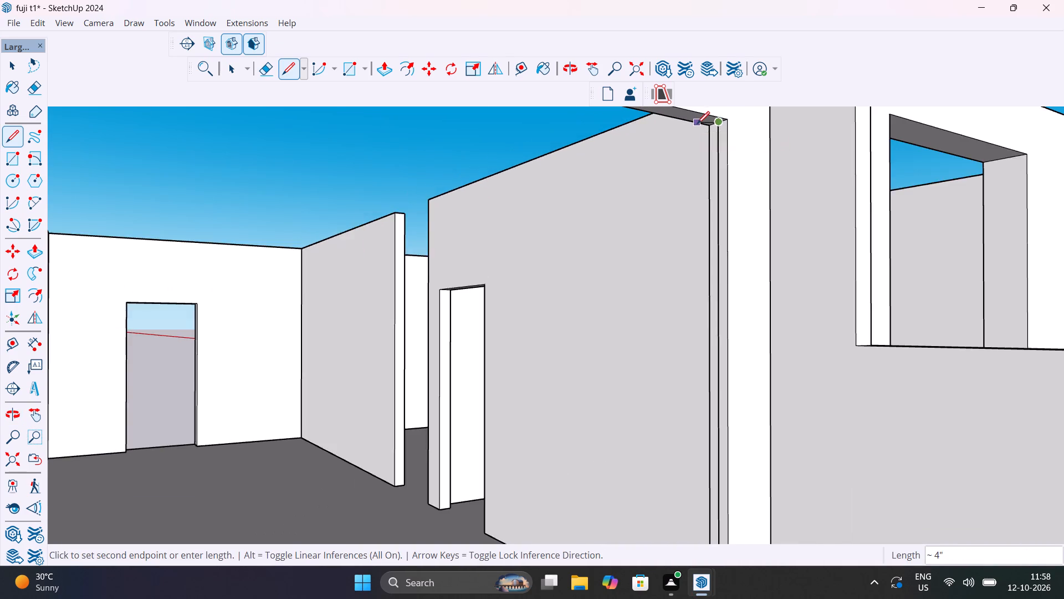
Continue the line 9' along the middle of the central opening's head to the opposite jamb's midpoint.
{"action": "scroll", "coordinate": [697, 124], "scroll_direction": "down", "scroll_amount": 14}
{"action": "middle_click_drag", "start_coordinate": [683, 119], "coordinate": [801, 277]}
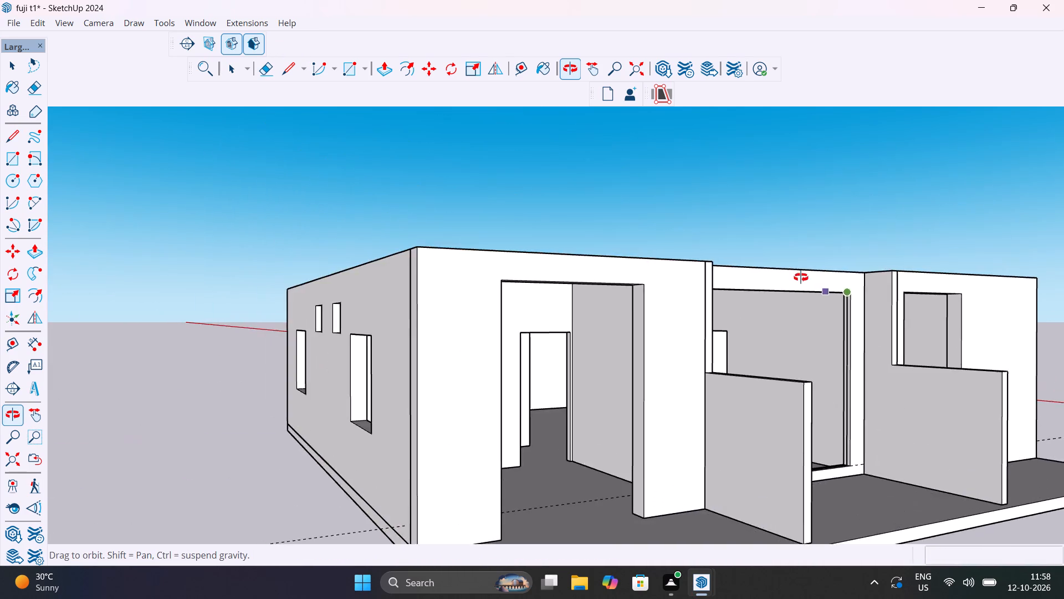
{"action": "middle_click_drag", "start_coordinate": [801, 277], "coordinate": [616, 265]}
{"action": "scroll", "coordinate": [616, 265], "scroll_direction": "down", "scroll_amount": 1}
{"action": "scroll", "coordinate": [487, 273], "scroll_direction": "up", "scroll_amount": 19}
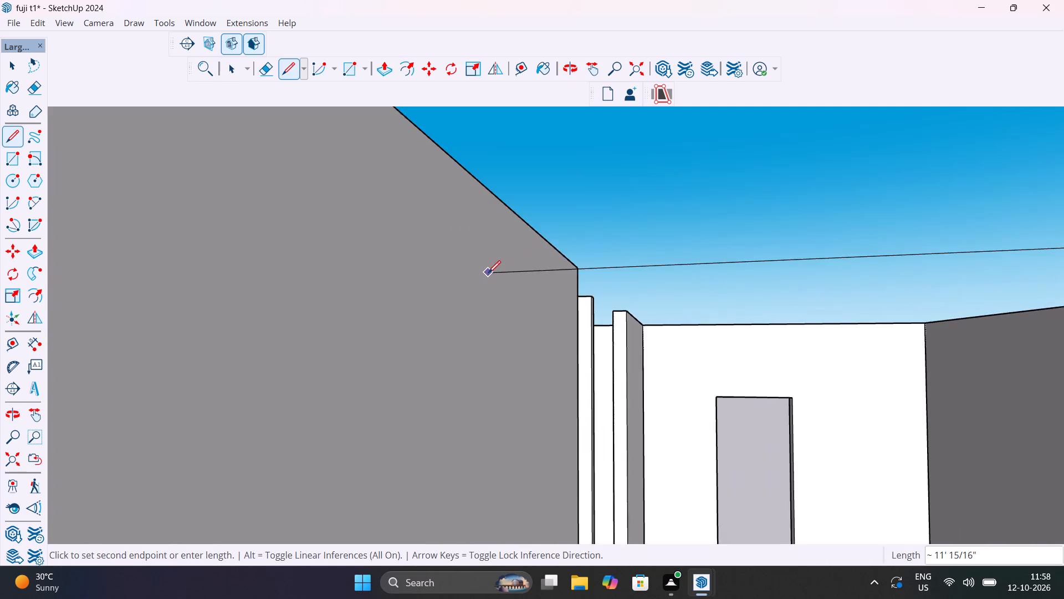
{"action": "scroll", "coordinate": [488, 273], "scroll_direction": "up", "scroll_amount": 1}
{"action": "scroll", "coordinate": [351, 220], "scroll_direction": "down", "scroll_amount": 11}
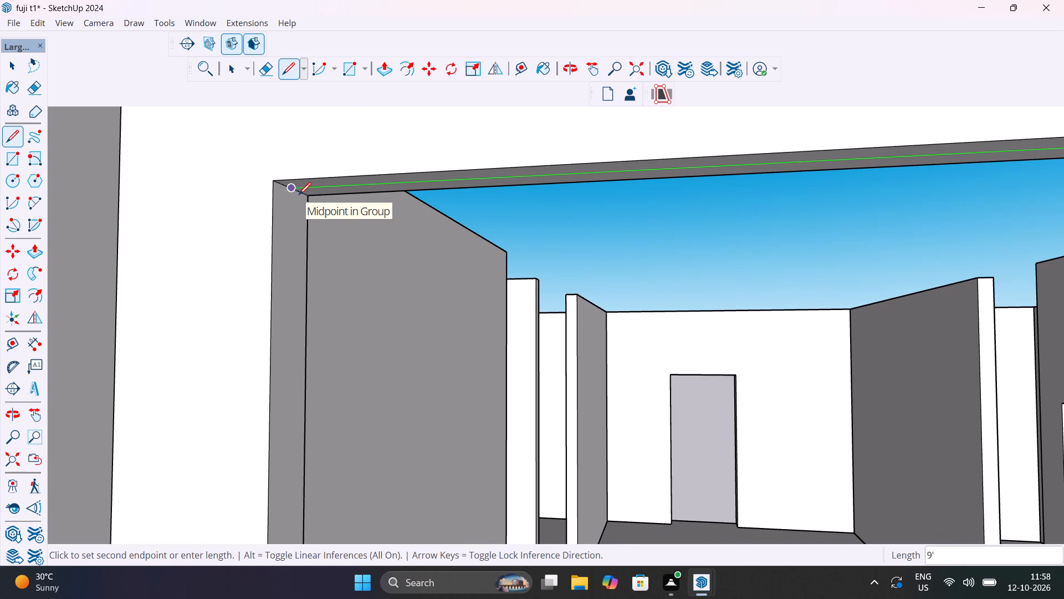
{"action": "scroll", "coordinate": [299, 195], "scroll_direction": "up", "scroll_amount": 11}
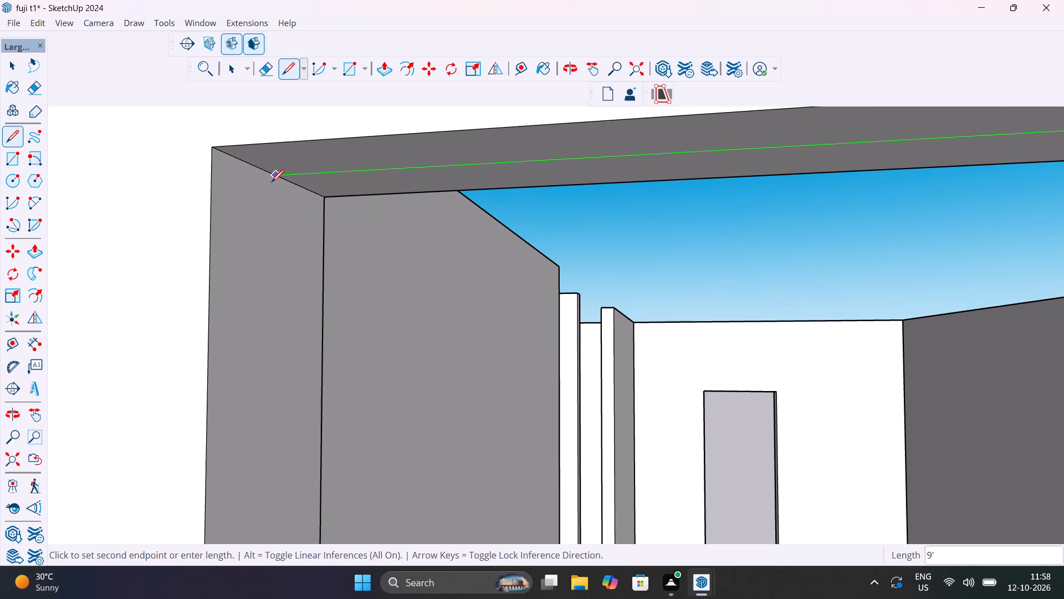
{"action": "left_click", "coordinate": [276, 179]}
Close the loop with an 8' 6" vertical line down the jamb's centre to the sill line's starting midpoint.
{"action": "scroll", "coordinate": [285, 246], "scroll_direction": "down", "scroll_amount": 5}
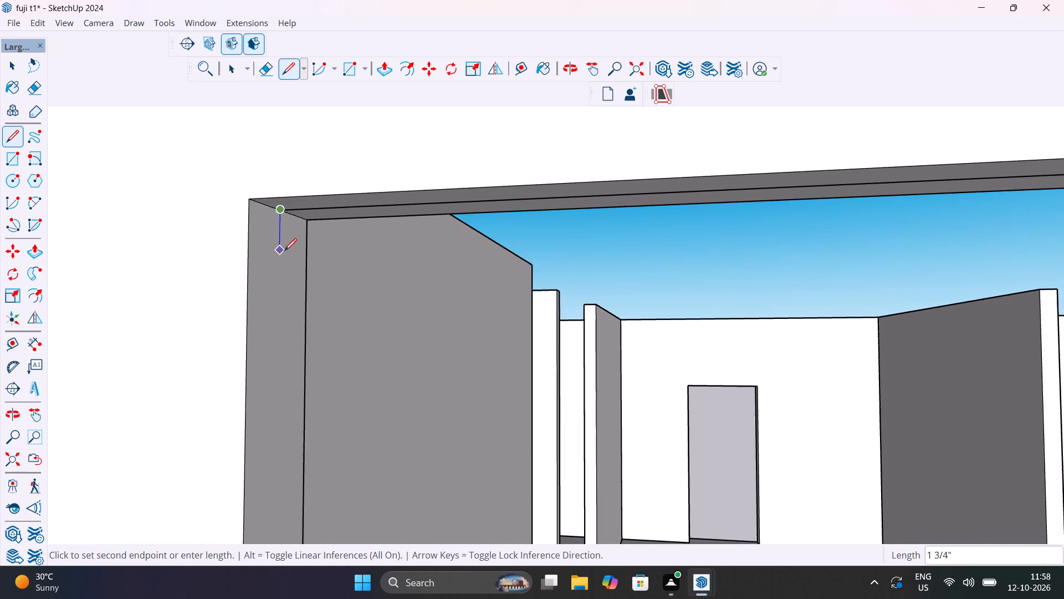
{"action": "scroll", "coordinate": [284, 251], "scroll_direction": "down", "scroll_amount": 20}
{"action": "scroll", "coordinate": [284, 251], "scroll_direction": "down", "scroll_amount": 6}
{"action": "middle_click_drag", "start_coordinate": [306, 419], "coordinate": [341, 311]}
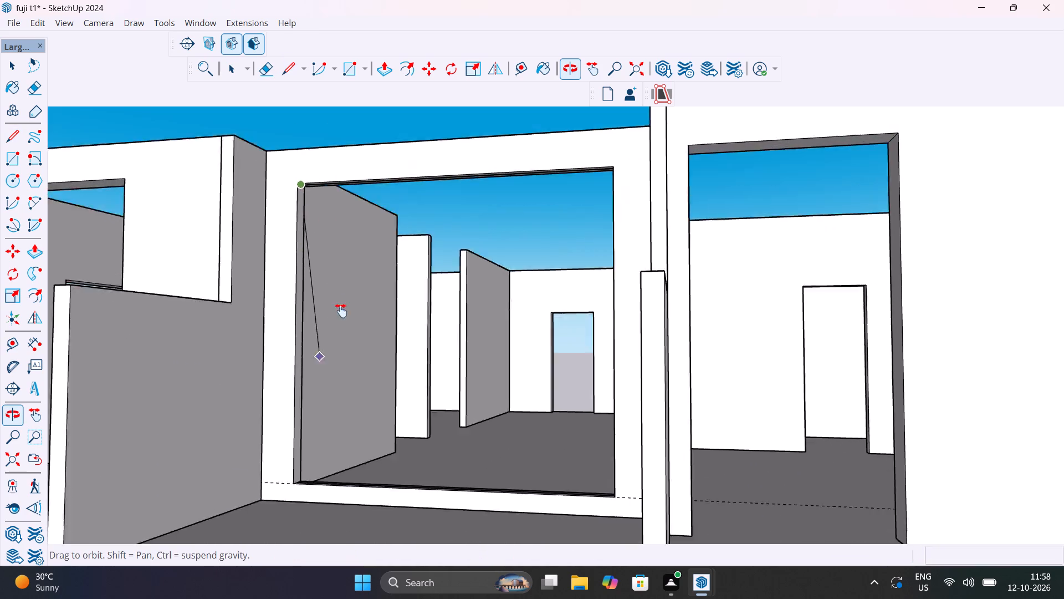
{"action": "middle_click_drag", "start_coordinate": [341, 311], "coordinate": [360, 294]}
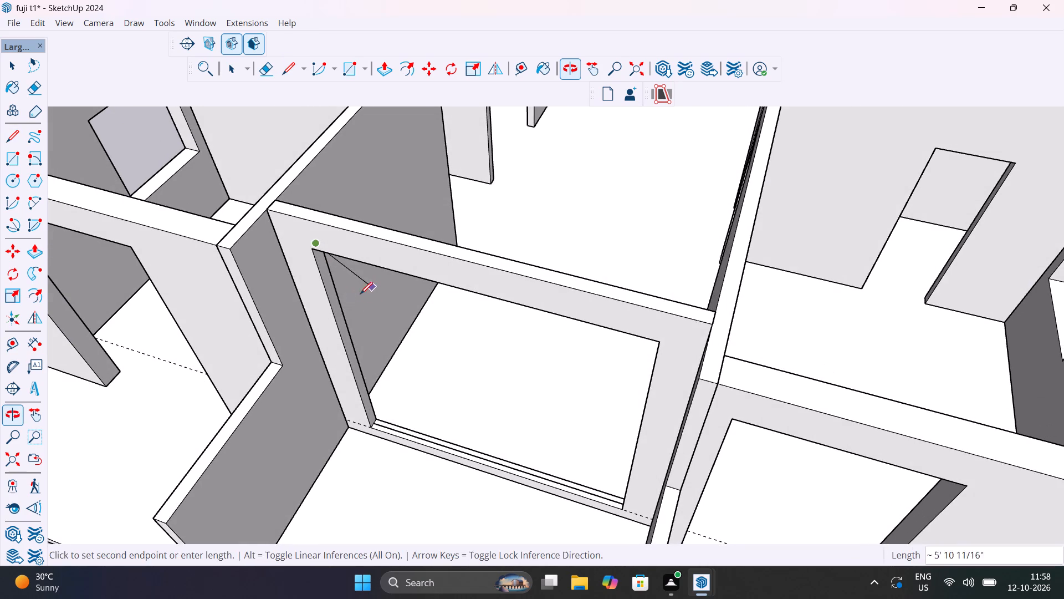
{"action": "scroll", "coordinate": [382, 431], "scroll_direction": "up", "scroll_amount": 13}
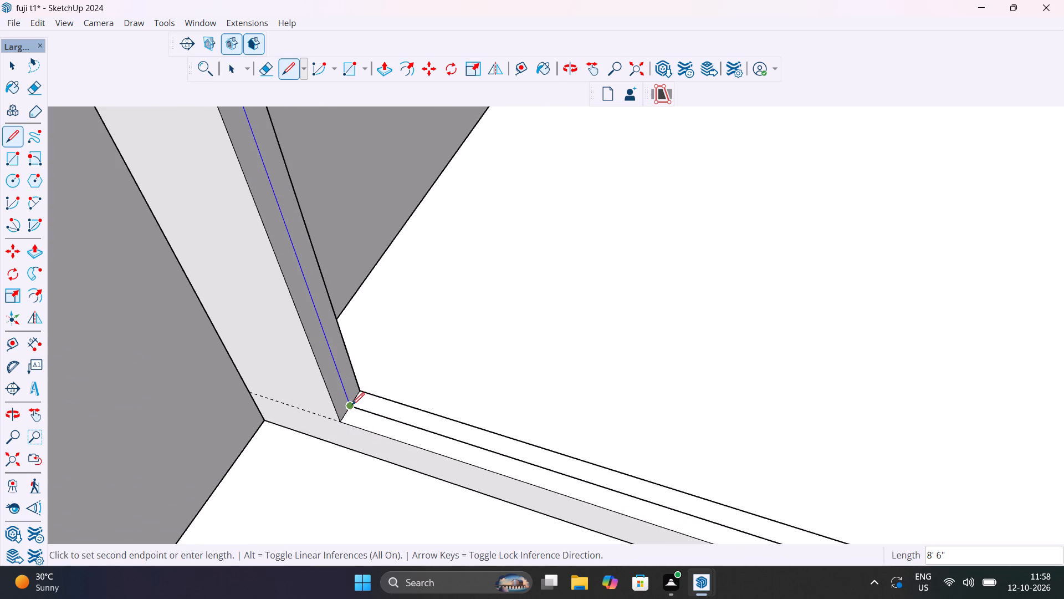
{"action": "left_click", "coordinate": [352, 405]}
Delete the face filling the central opening, keeping its four boundary lines.
{"action": "scroll", "coordinate": [352, 405], "scroll_direction": "down", "scroll_amount": 9}
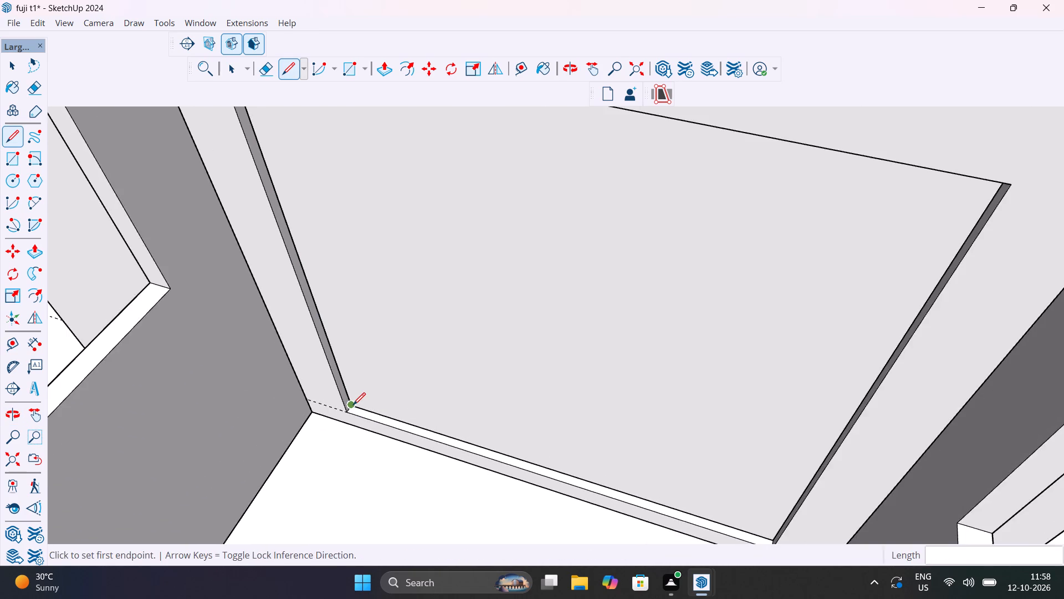
{"action": "scroll", "coordinate": [354, 405], "scroll_direction": "down", "scroll_amount": 8}
{"action": "key", "text": "space"}
{"action": "left_click", "coordinate": [395, 389]}
{"action": "middle_click_drag", "start_coordinate": [417, 395], "coordinate": [441, 380]}
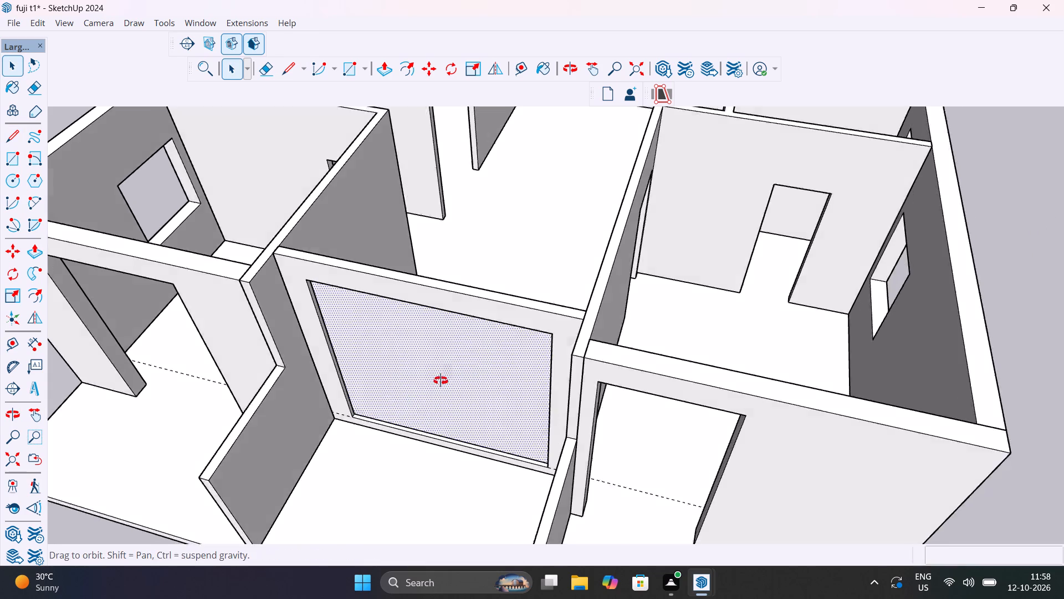
{"action": "middle_click_drag", "start_coordinate": [441, 380], "coordinate": [540, 316]}
{"action": "key", "text": "Delete"}
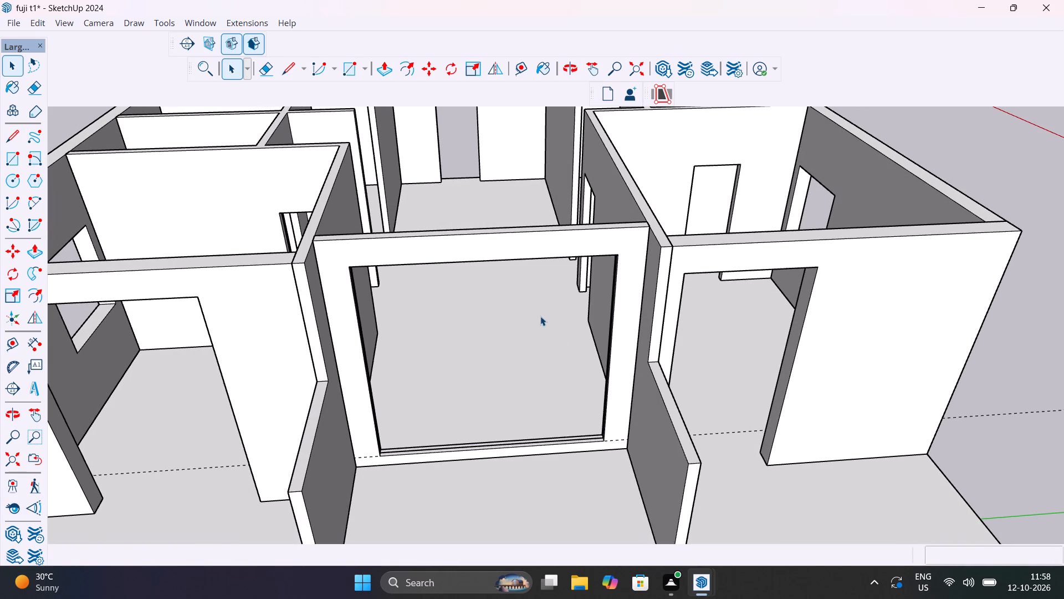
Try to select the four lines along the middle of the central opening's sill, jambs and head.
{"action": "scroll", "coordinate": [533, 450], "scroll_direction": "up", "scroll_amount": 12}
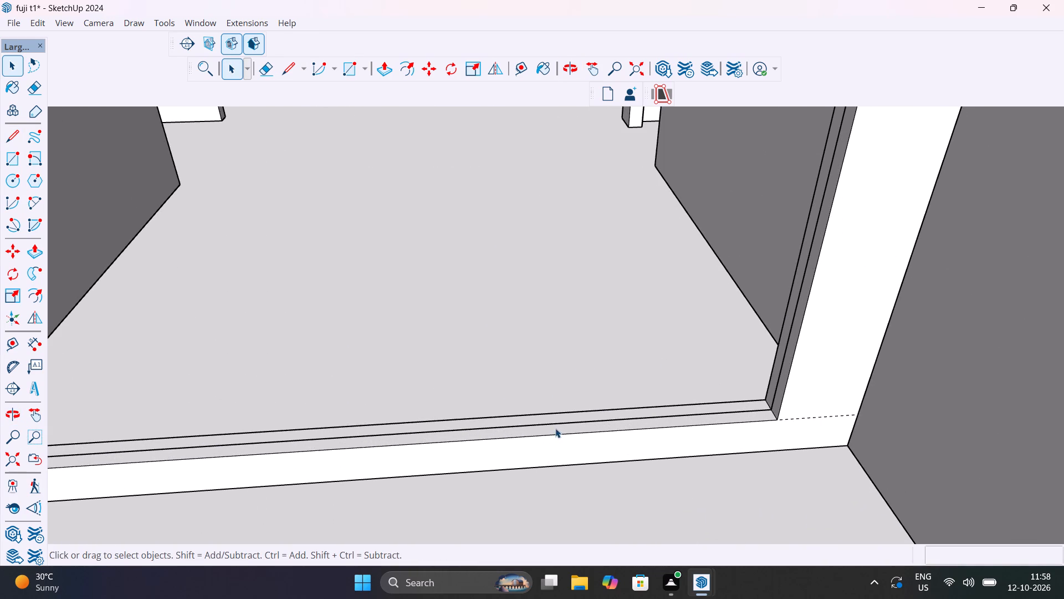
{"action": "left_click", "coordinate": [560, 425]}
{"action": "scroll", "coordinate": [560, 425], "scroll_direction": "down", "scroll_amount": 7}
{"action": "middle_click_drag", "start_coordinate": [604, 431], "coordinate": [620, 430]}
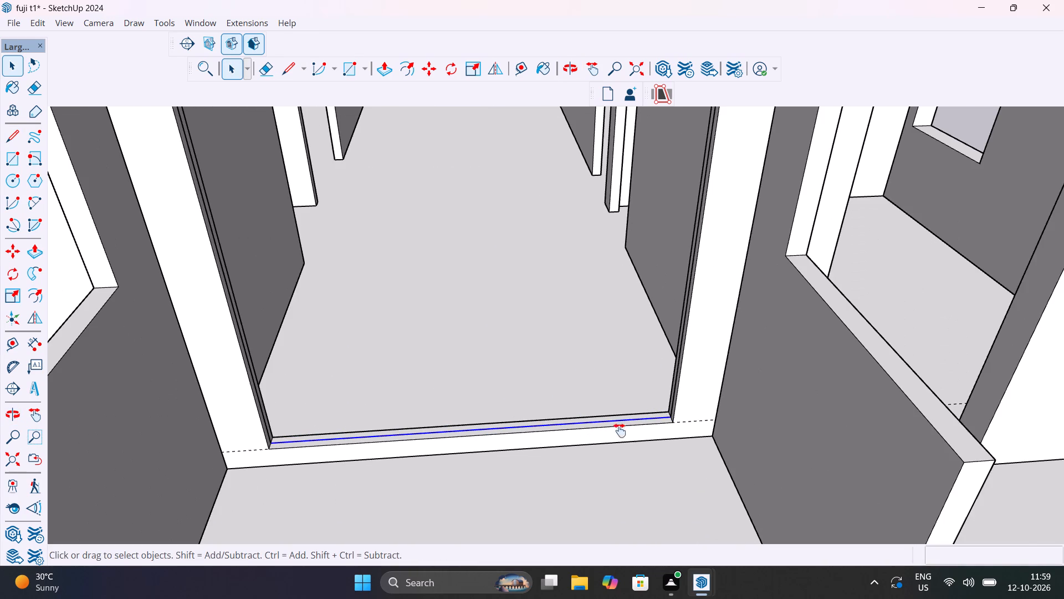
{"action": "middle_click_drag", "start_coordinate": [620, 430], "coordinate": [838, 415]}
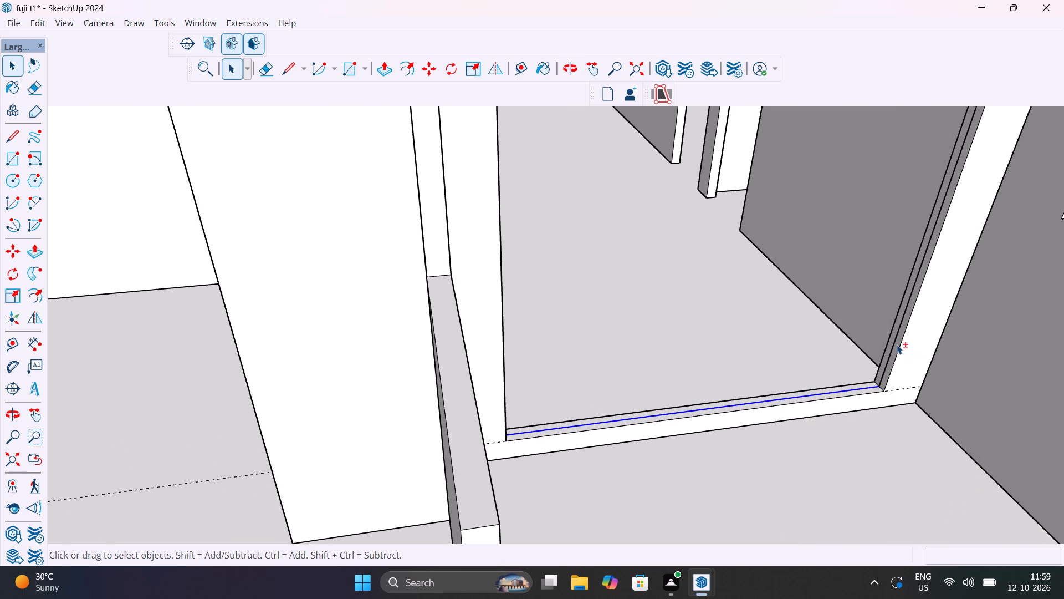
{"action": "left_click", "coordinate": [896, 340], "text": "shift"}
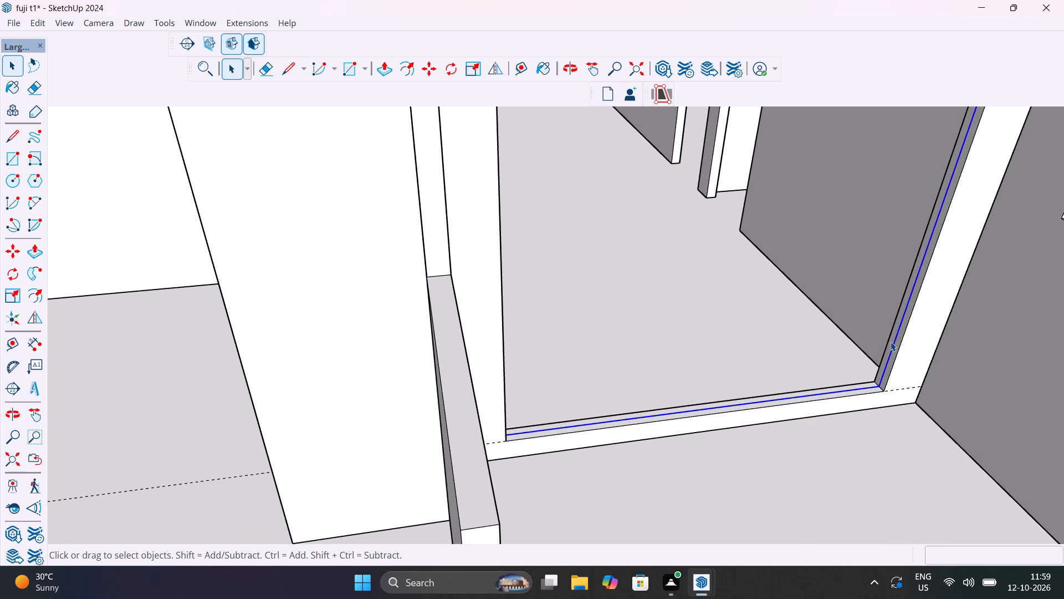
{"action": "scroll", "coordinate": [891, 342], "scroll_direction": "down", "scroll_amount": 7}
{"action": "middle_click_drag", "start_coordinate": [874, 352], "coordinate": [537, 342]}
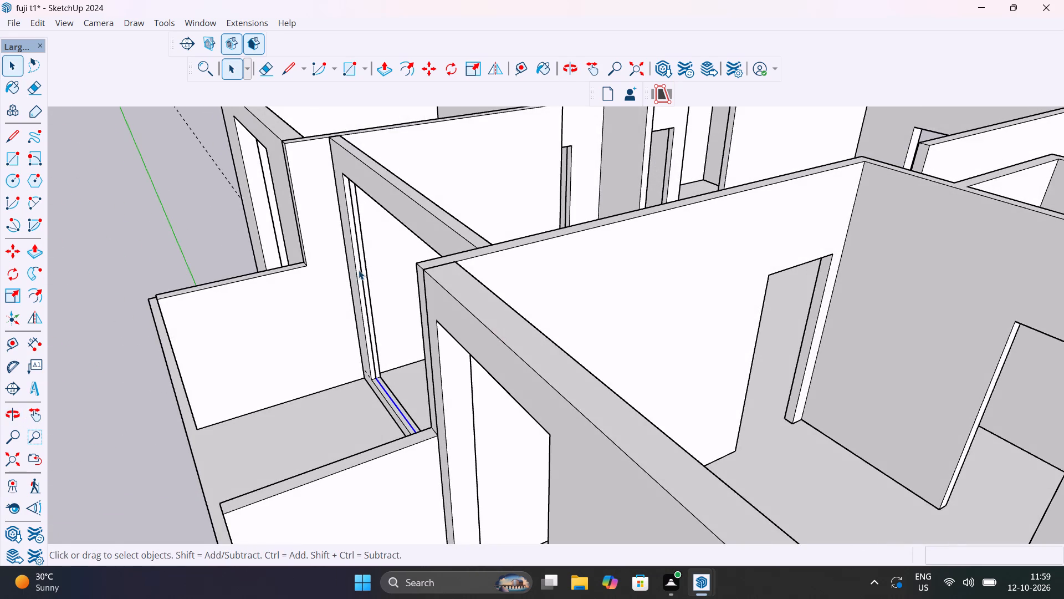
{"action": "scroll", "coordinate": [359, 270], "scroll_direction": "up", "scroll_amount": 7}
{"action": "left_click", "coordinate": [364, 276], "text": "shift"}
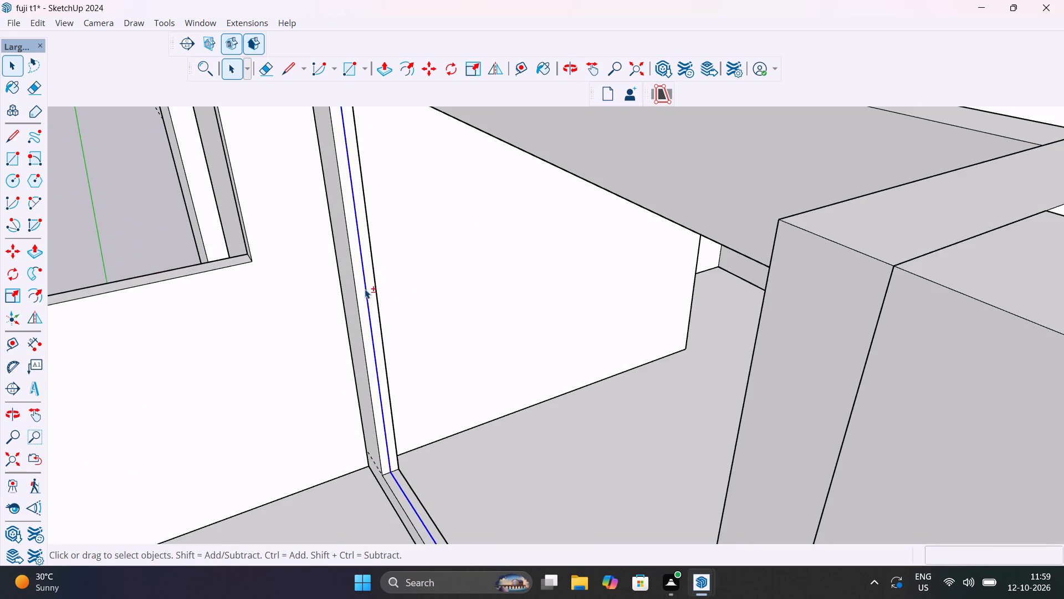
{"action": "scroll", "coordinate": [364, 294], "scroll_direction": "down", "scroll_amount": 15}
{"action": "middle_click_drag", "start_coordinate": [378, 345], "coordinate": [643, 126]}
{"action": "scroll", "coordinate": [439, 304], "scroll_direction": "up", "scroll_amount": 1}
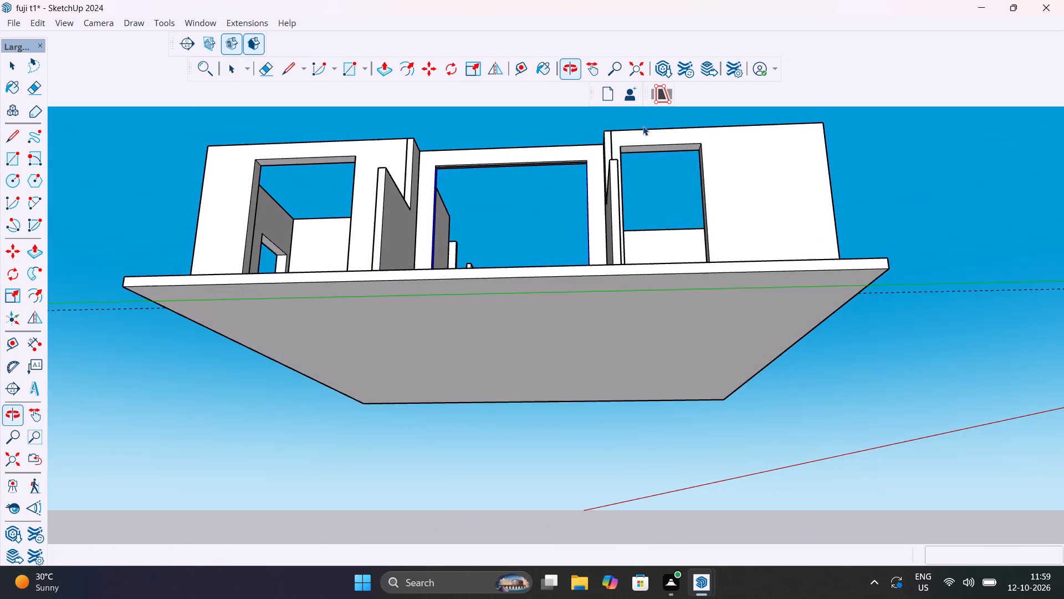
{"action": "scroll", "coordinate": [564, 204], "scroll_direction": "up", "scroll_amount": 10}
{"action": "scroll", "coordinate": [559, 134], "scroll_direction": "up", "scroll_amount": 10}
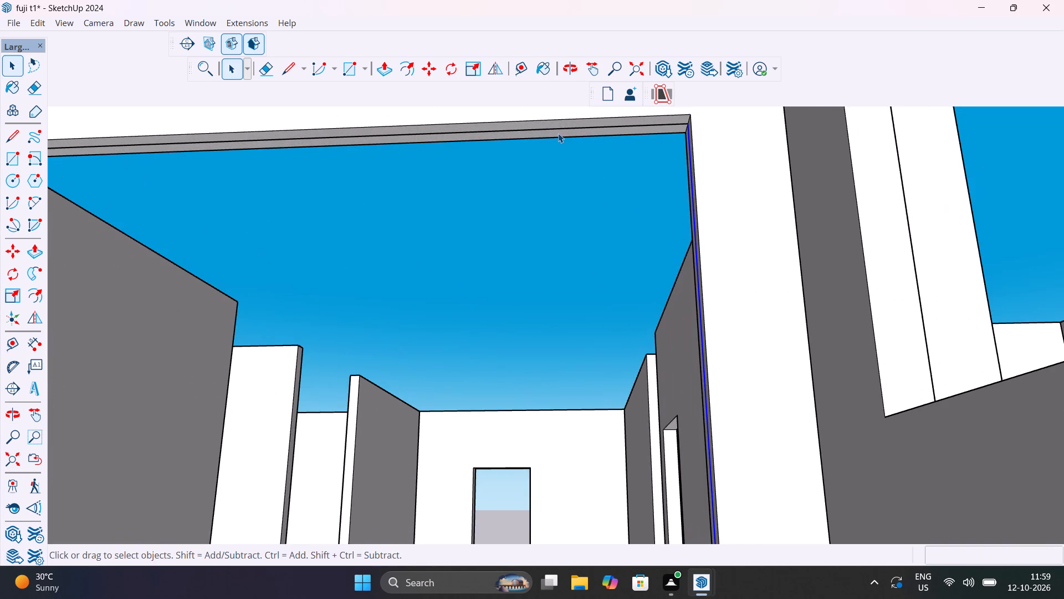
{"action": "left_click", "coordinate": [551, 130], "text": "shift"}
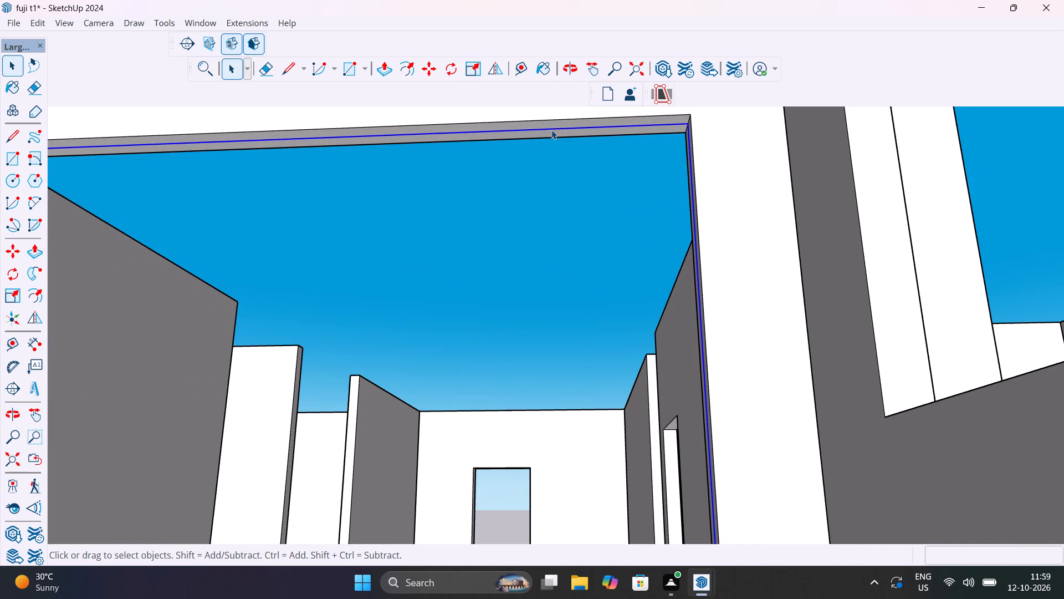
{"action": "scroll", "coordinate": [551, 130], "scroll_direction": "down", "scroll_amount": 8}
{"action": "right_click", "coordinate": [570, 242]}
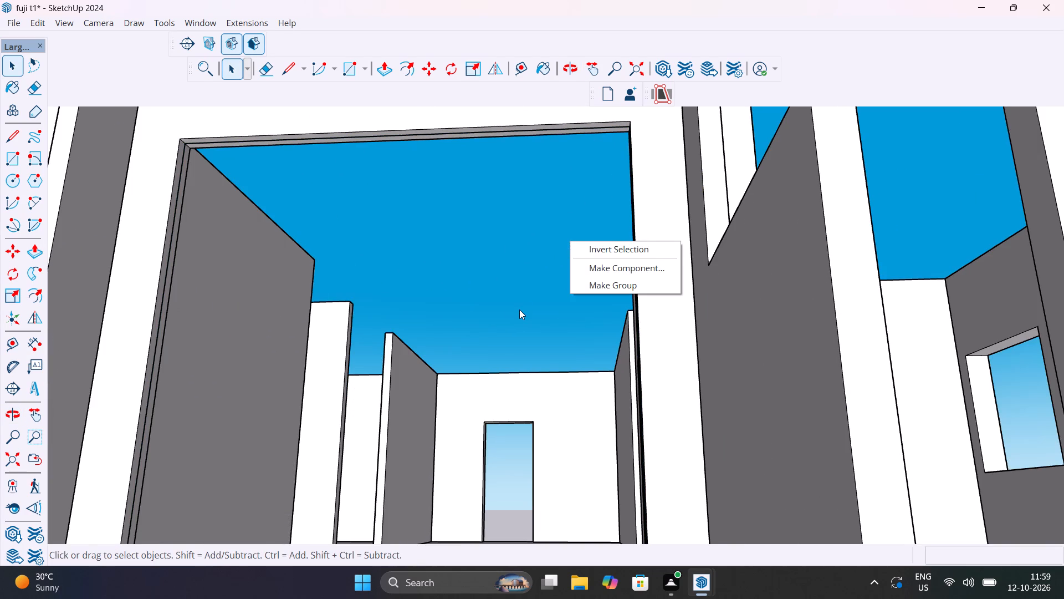
Select the four lines along the middle of the central opening's head, jambs and sill, and weld them into one path.
{"action": "middle_click_drag", "start_coordinate": [519, 309], "coordinate": [558, 341]}
{"action": "scroll", "coordinate": [545, 268], "scroll_direction": "up", "scroll_amount": 6}
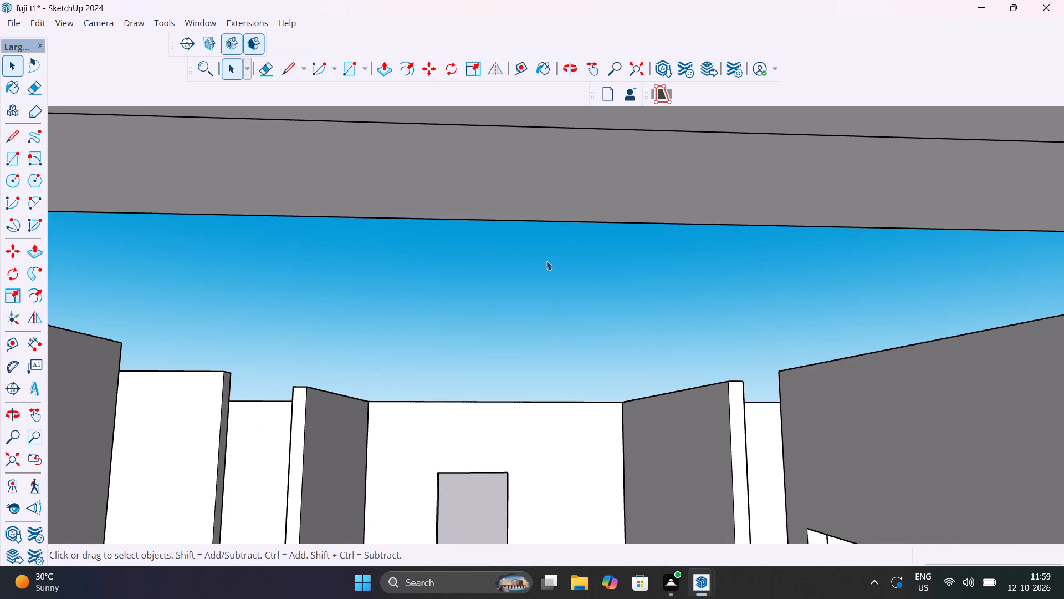
{"action": "left_click", "coordinate": [579, 130], "text": "shift"}
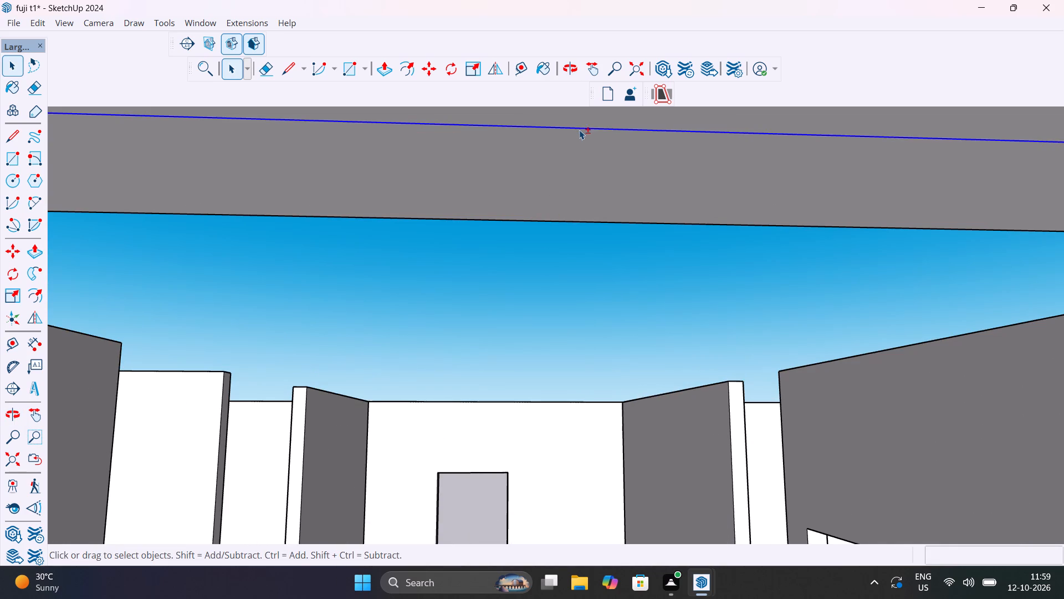
{"action": "scroll", "coordinate": [579, 130], "scroll_direction": "down", "scroll_amount": 14}
{"action": "scroll", "coordinate": [584, 256], "scroll_direction": "down", "scroll_amount": 8}
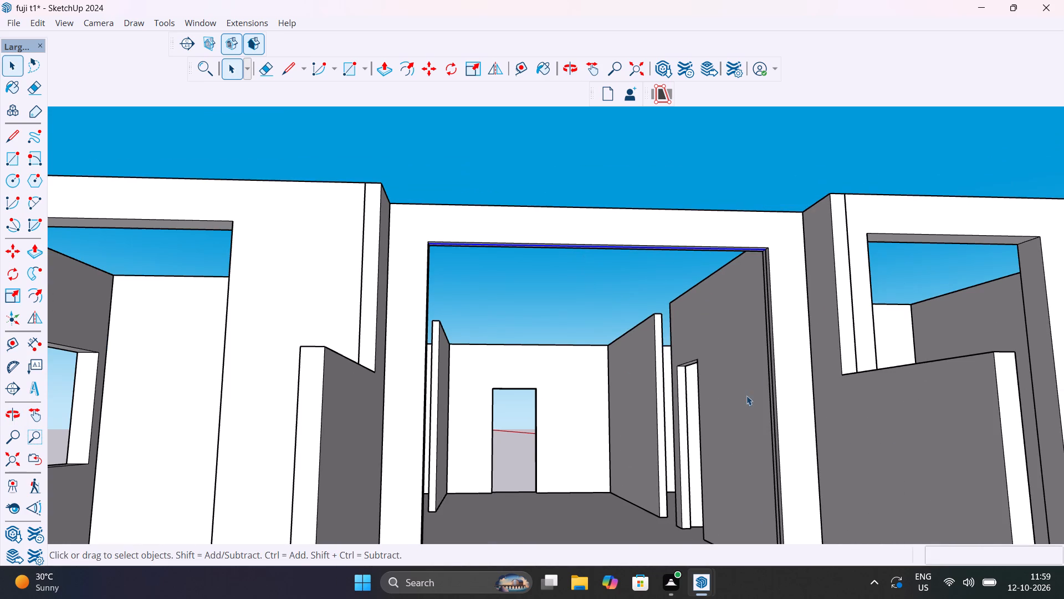
{"action": "scroll", "coordinate": [779, 373], "scroll_direction": "up", "scroll_amount": 12}
{"action": "left_click", "coordinate": [756, 392], "text": "shift"}
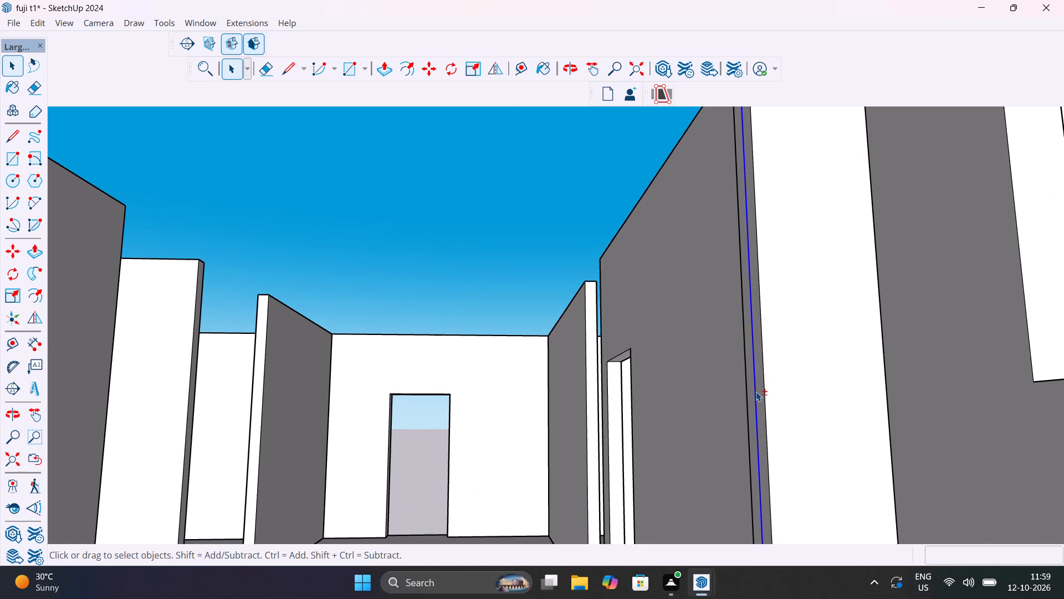
{"action": "scroll", "coordinate": [756, 392], "scroll_direction": "down", "scroll_amount": 20, "text": "shift"}
{"action": "scroll", "coordinate": [756, 392], "scroll_direction": "down", "scroll_amount": 6, "text": "shift"}
{"action": "middle_click_drag", "start_coordinate": [723, 429], "coordinate": [705, 562]}
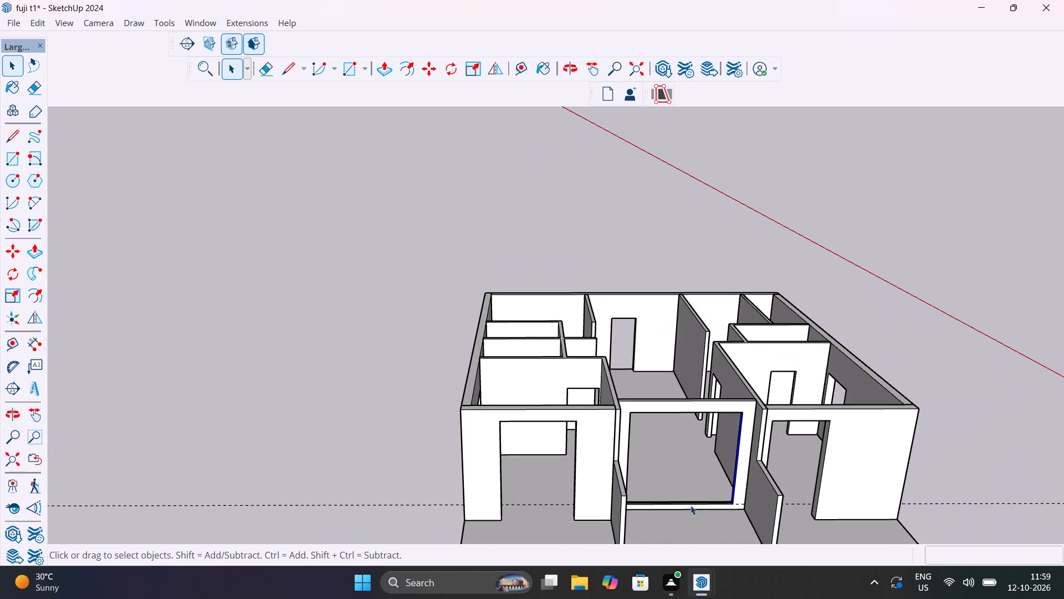
{"action": "scroll", "coordinate": [690, 505], "scroll_direction": "up", "scroll_amount": 17}
{"action": "left_click", "coordinate": [683, 496], "text": "shift"}
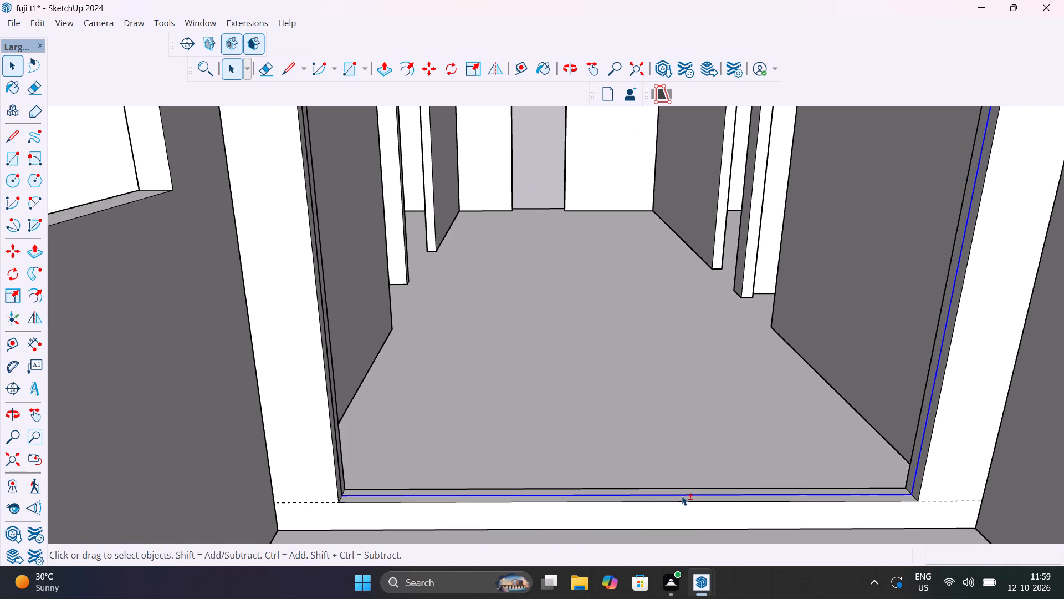
{"action": "left_click", "coordinate": [337, 455], "text": "shift"}
{"action": "right_click", "coordinate": [337, 455], "text": "shift"}
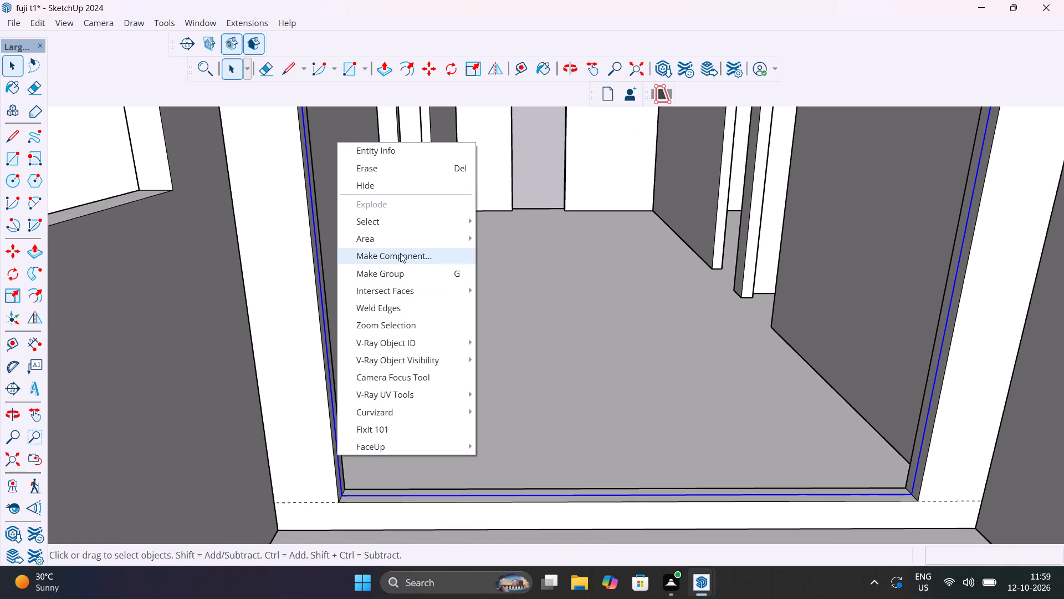
{"action": "left_click", "coordinate": [402, 307]}
Draw a small rectangle about 7/8" by 1 3/16" on the sill, against the jamb's bottom edge beside the welded path.
{"action": "scroll", "coordinate": [400, 314], "scroll_direction": "down", "scroll_amount": 8}
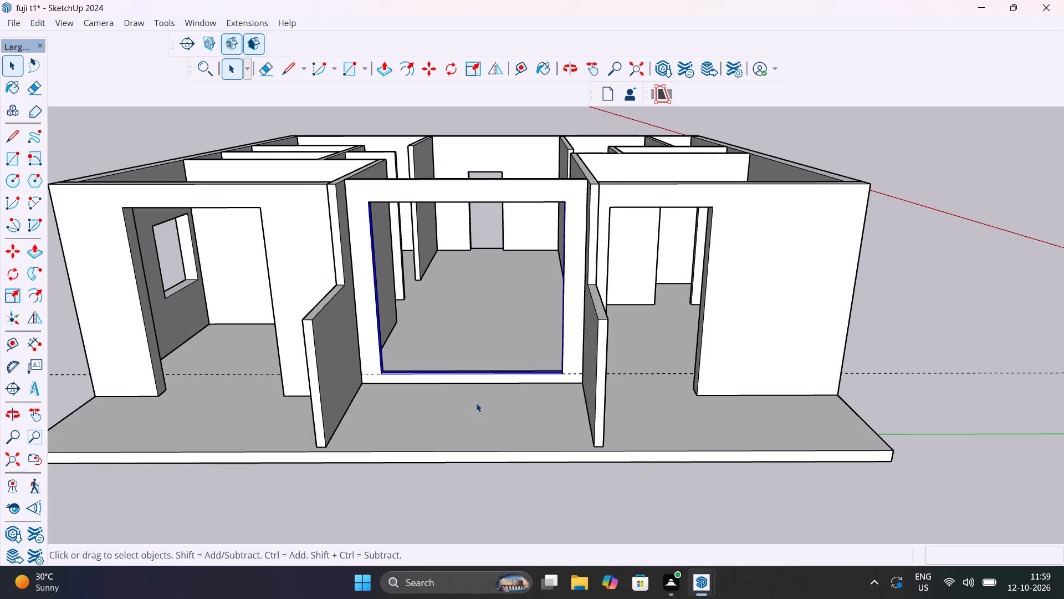
{"action": "middle_click_drag", "start_coordinate": [489, 413], "coordinate": [652, 517]}
{"action": "scroll", "coordinate": [613, 367], "scroll_direction": "up", "scroll_amount": 15}
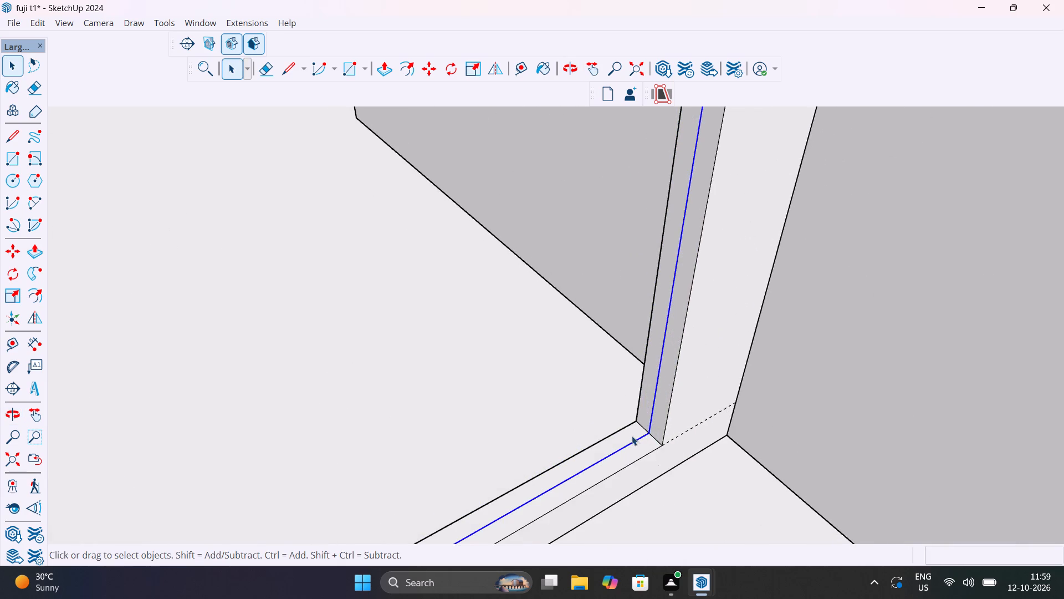
{"action": "scroll", "coordinate": [637, 441], "scroll_direction": "up", "scroll_amount": 7}
{"action": "middle_click_drag", "start_coordinate": [647, 473], "coordinate": [749, 505]}
{"action": "scroll", "coordinate": [685, 395], "scroll_direction": "up", "scroll_amount": 5}
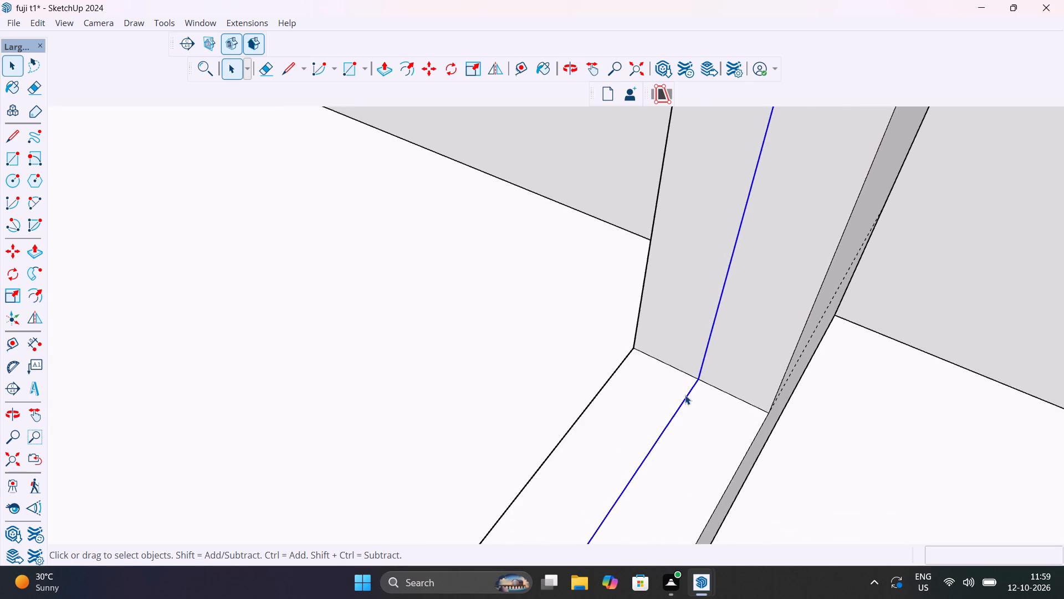
{"action": "scroll", "coordinate": [685, 395], "scroll_direction": "up", "scroll_amount": 8}
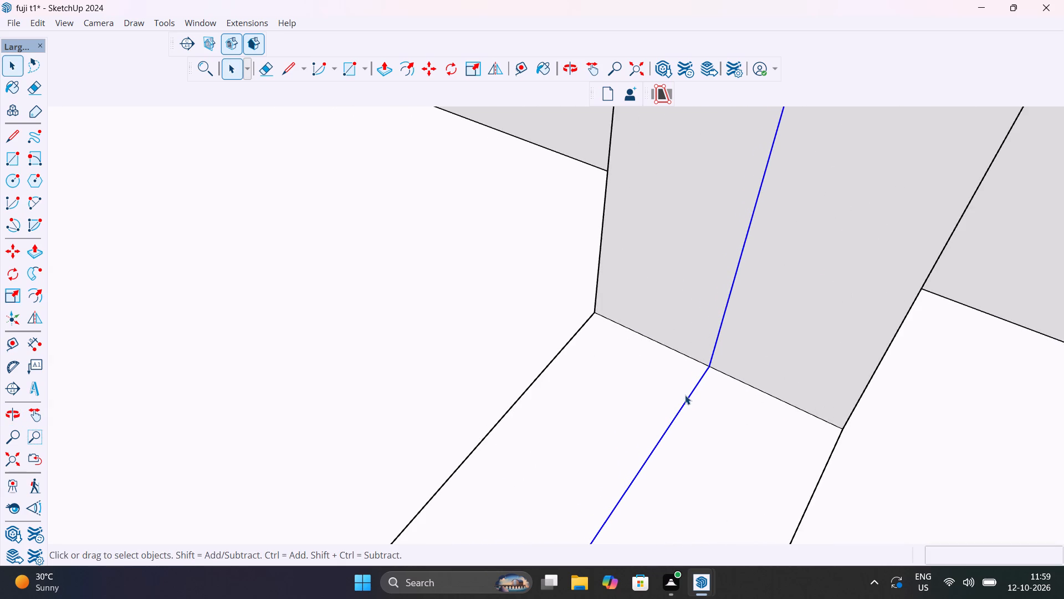
{"action": "key", "text": "r"}
{"action": "left_click", "coordinate": [755, 393]}
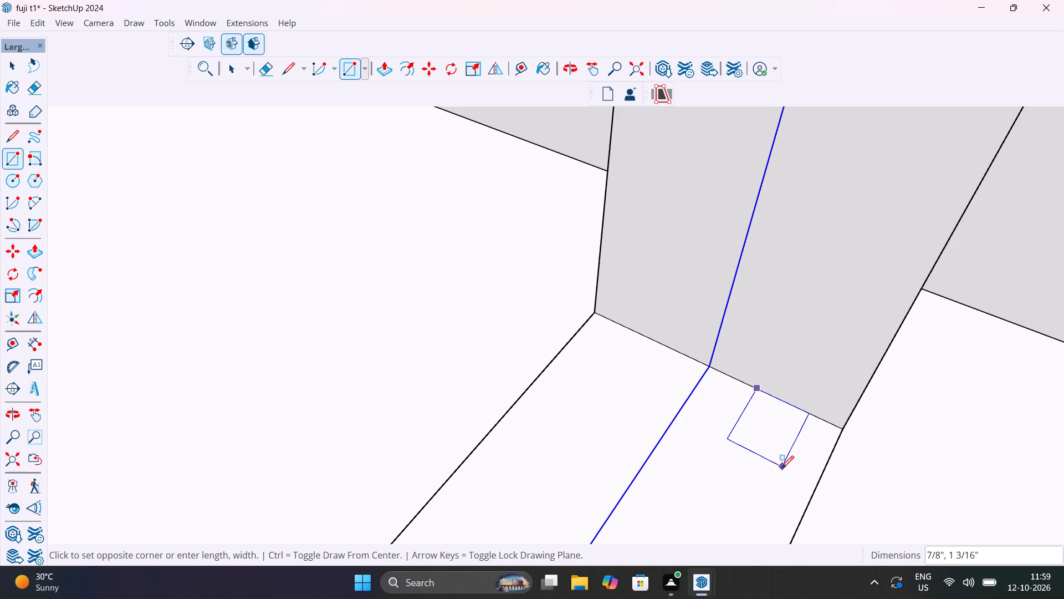
{"action": "left_click", "coordinate": [781, 468]}
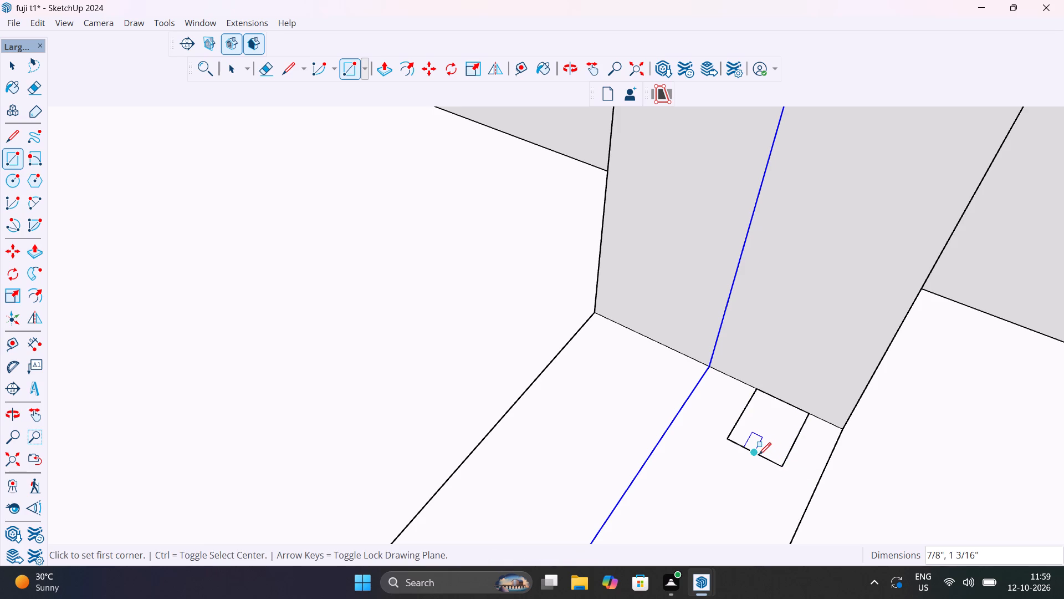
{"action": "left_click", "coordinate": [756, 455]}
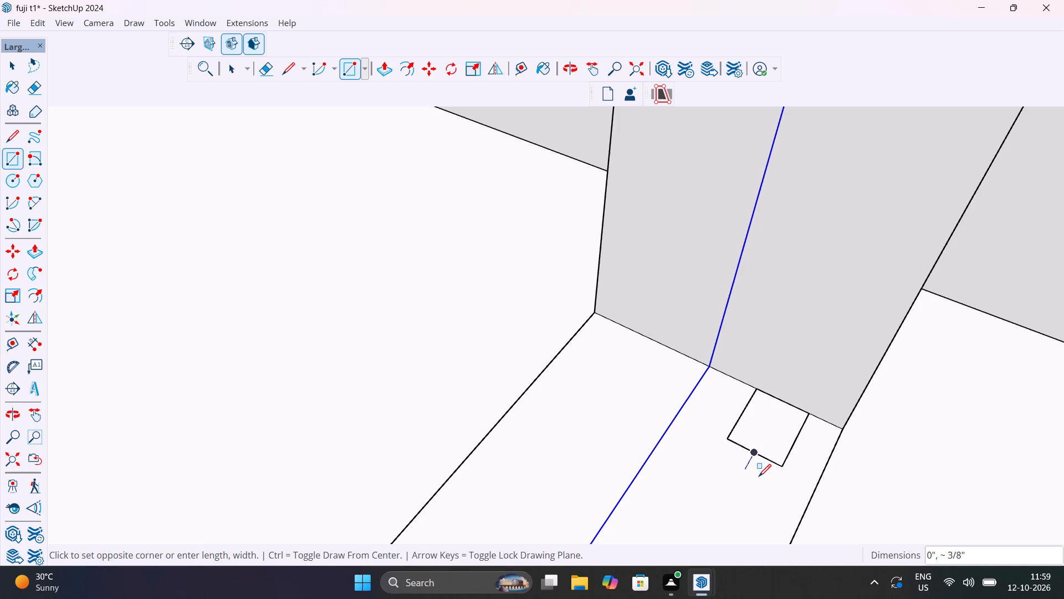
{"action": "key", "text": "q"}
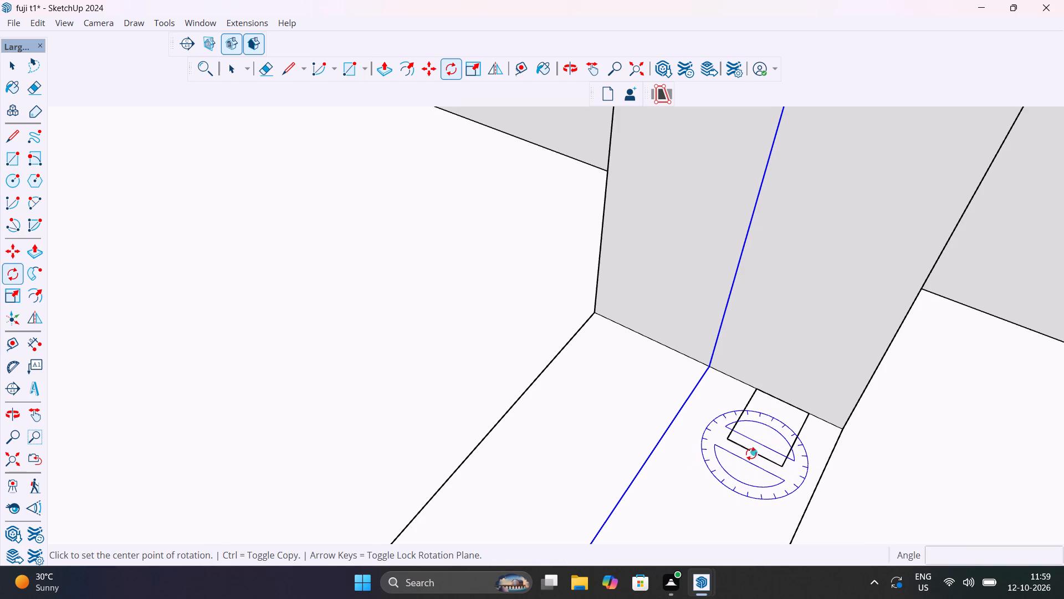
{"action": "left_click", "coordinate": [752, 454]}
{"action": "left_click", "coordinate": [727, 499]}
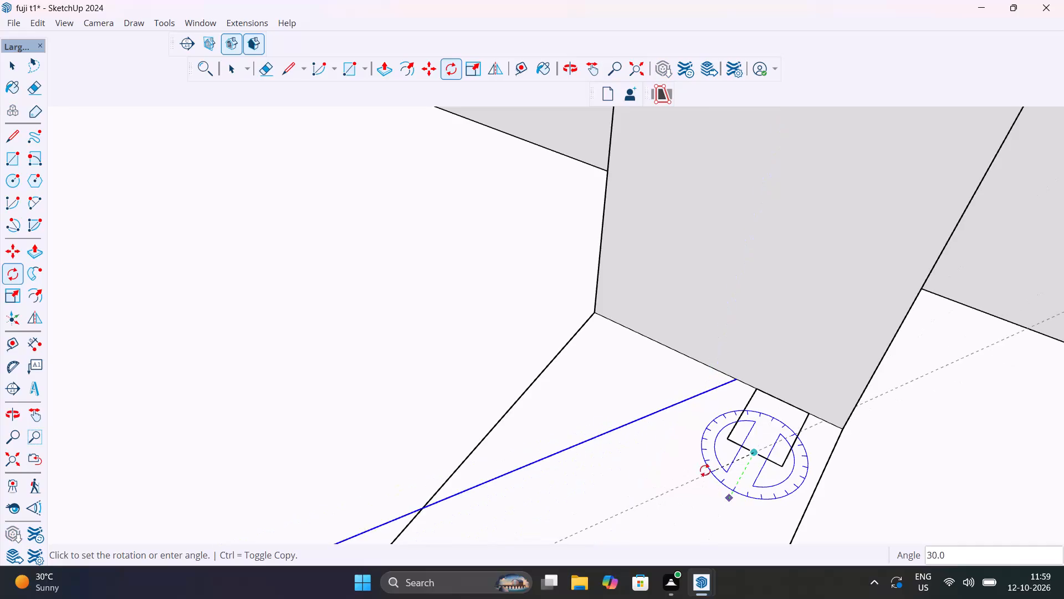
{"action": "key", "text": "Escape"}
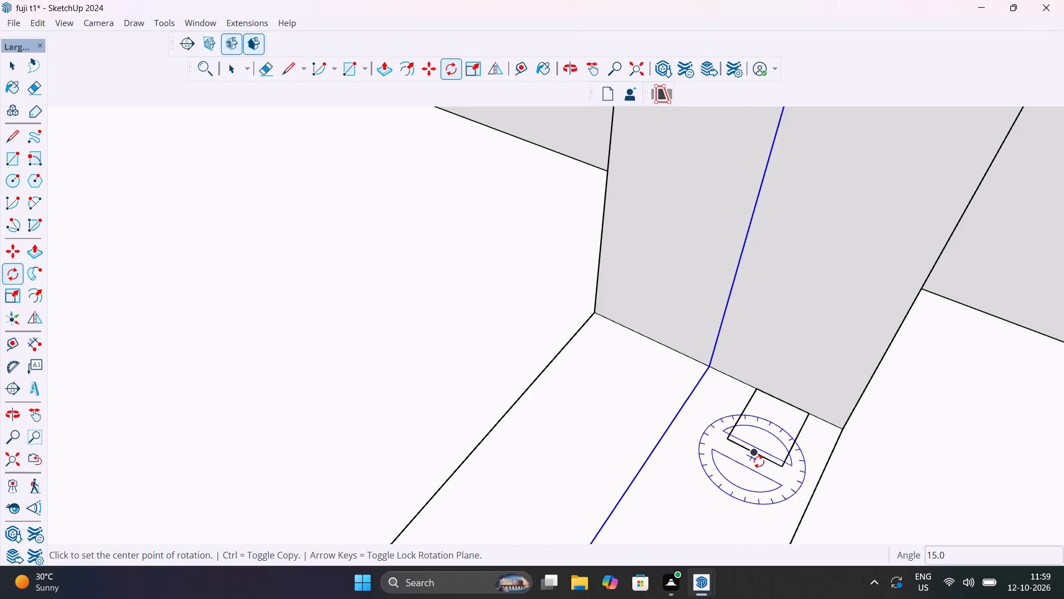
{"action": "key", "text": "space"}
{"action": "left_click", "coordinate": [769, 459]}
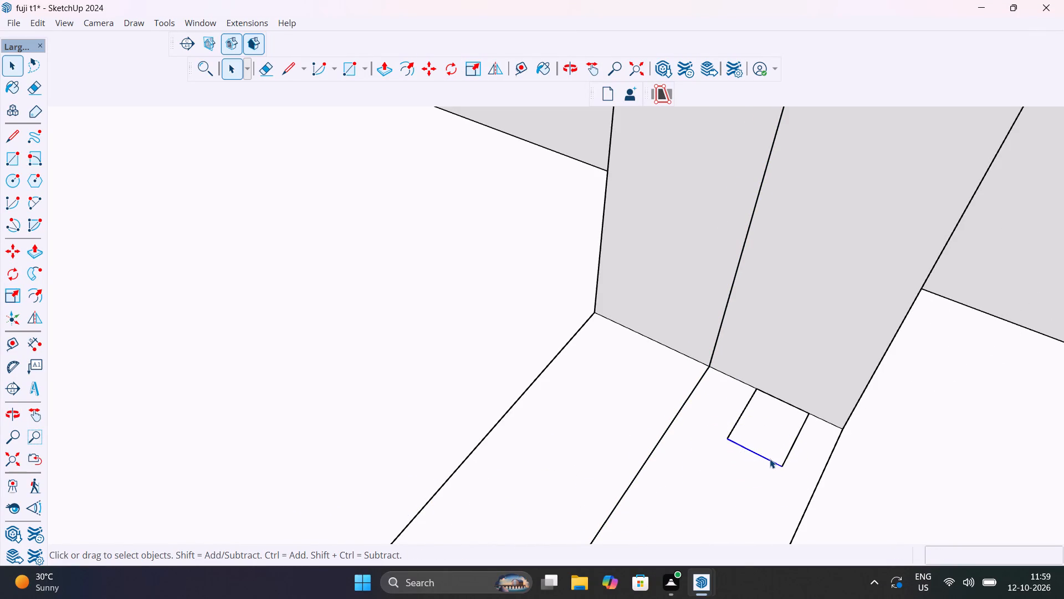
Draw a narrow rectangle about 5/16" by 3/4" outward from the midpoint of the small rectangle's edge farthest from the jamb.
{"action": "scroll", "coordinate": [770, 459], "scroll_direction": "up", "scroll_amount": 5}
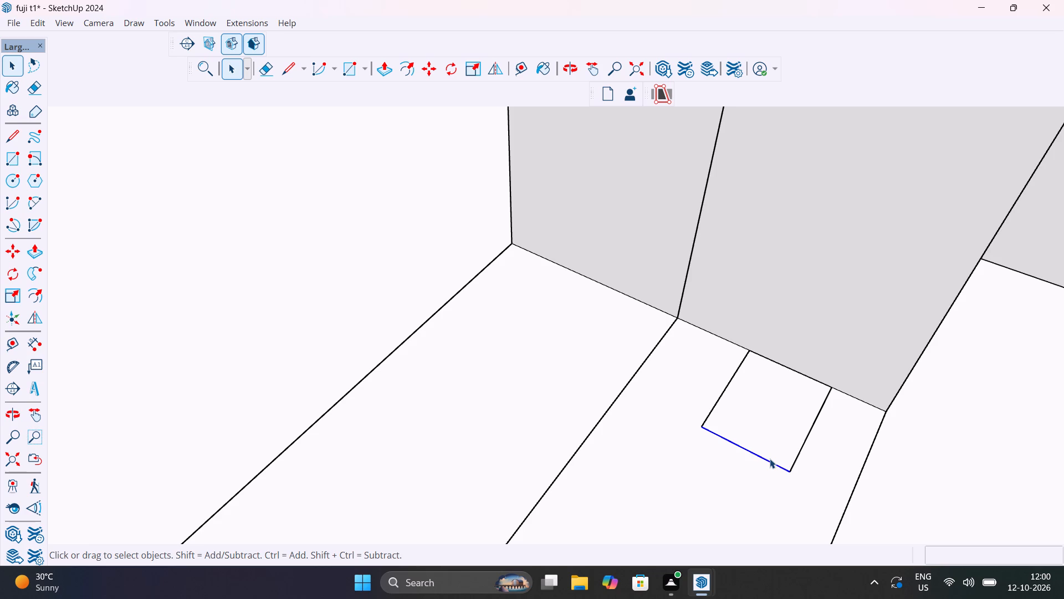
{"action": "key", "text": "r"}
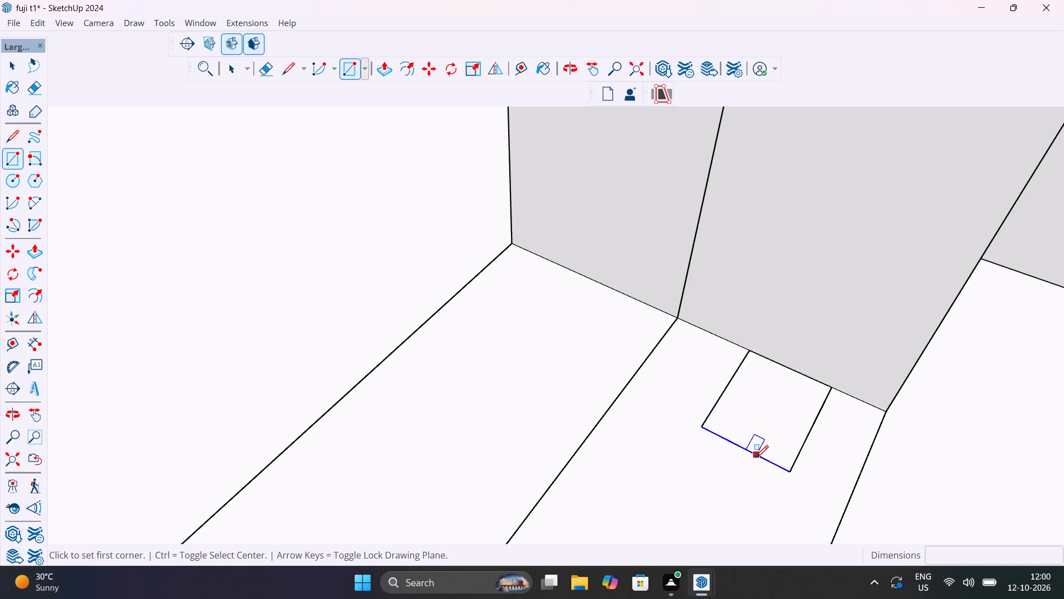
{"action": "left_click", "coordinate": [743, 451]}
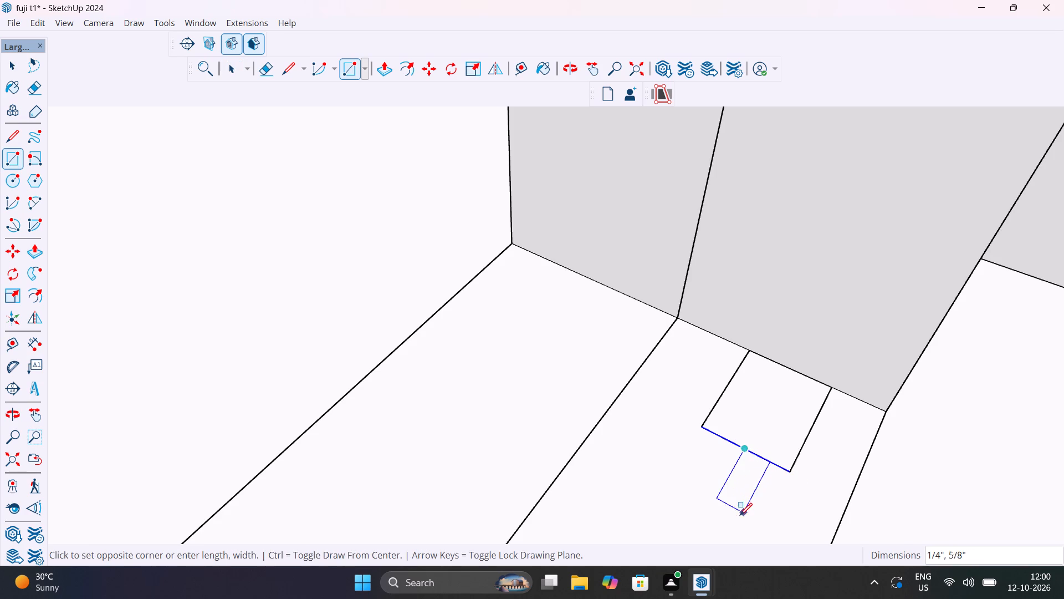
{"action": "left_click", "coordinate": [747, 530]}
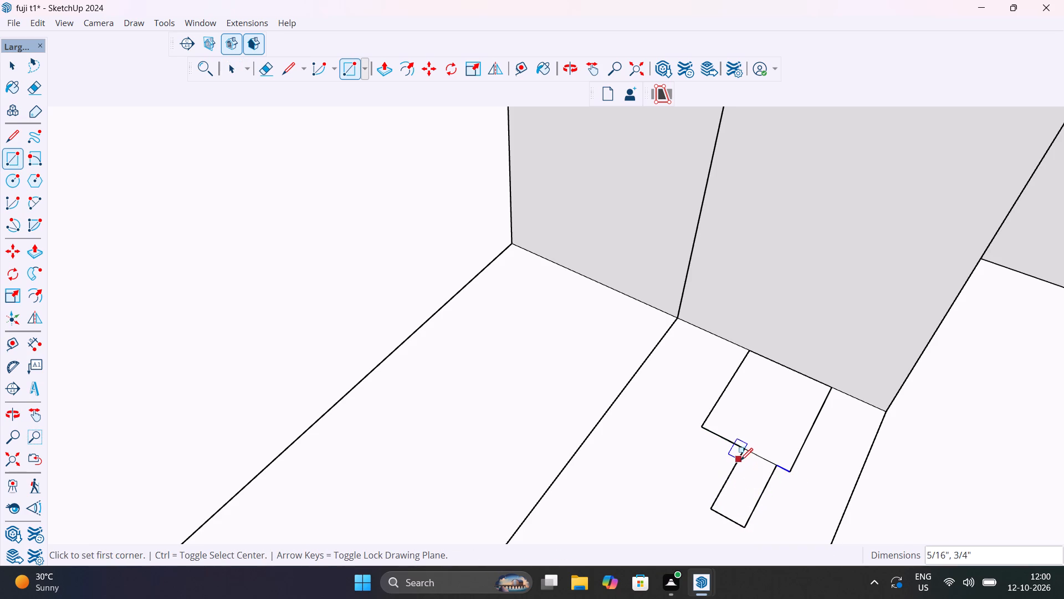
Move the narrow rectangle's three free edges about 3/16" along the shared edge toward the welded path, roughly centring it on the larger rectangle.
{"action": "key", "text": "space"}
{"action": "left_click", "coordinate": [740, 459]}
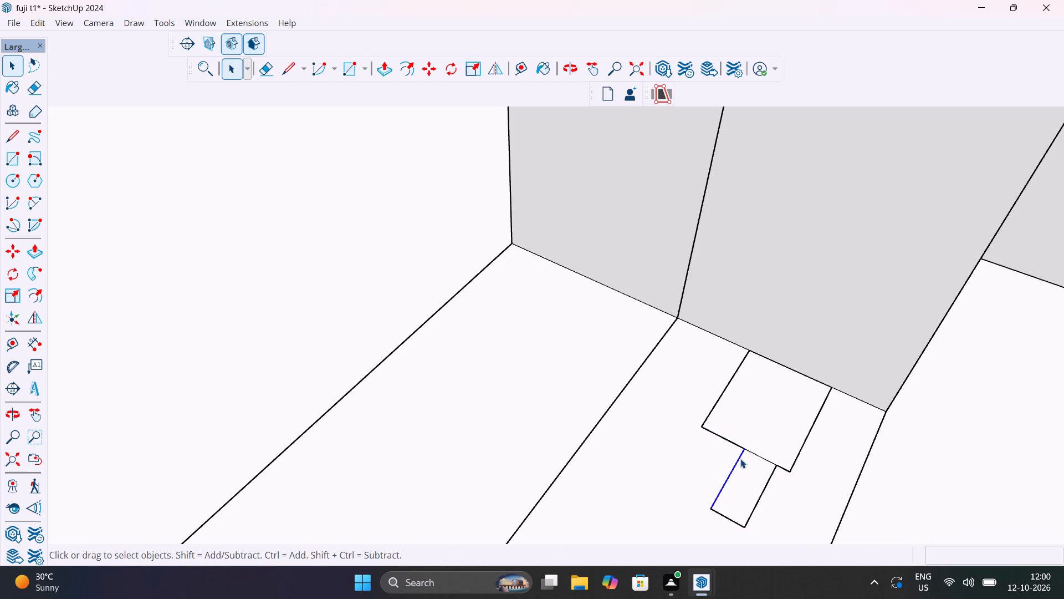
{"action": "left_click", "coordinate": [736, 525], "text": "shift"}
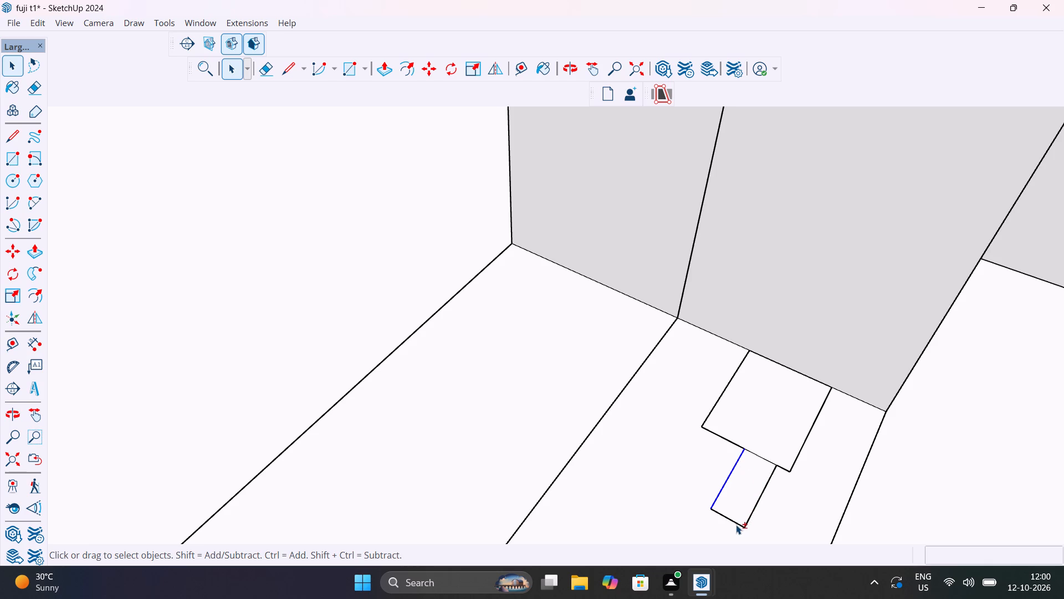
{"action": "left_click", "coordinate": [746, 519], "text": "shift"}
{"action": "key", "text": "m"}
{"action": "left_click", "coordinate": [744, 445]}
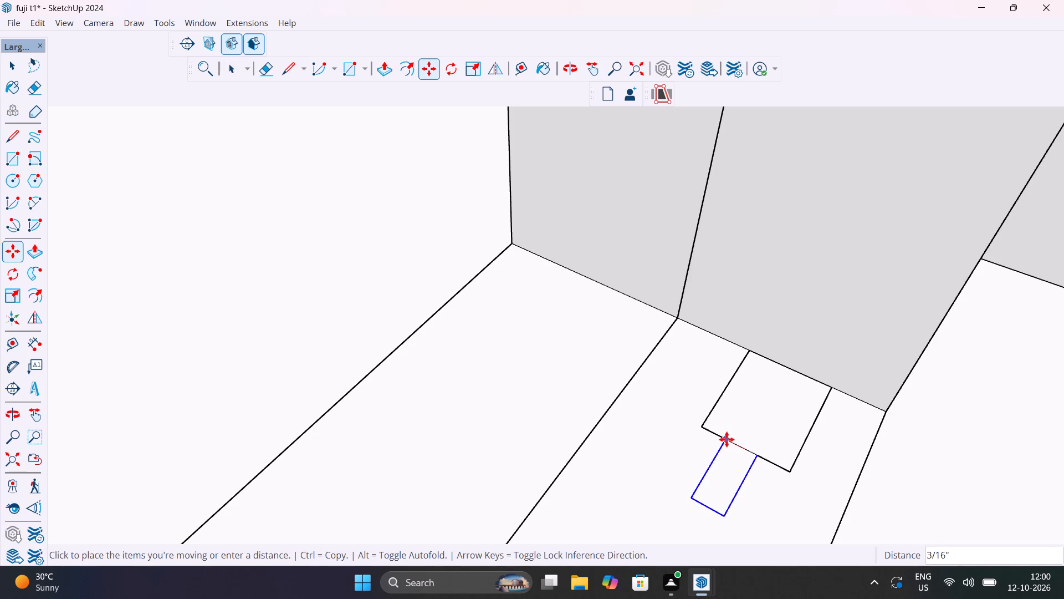
{"action": "left_click", "coordinate": [727, 439]}
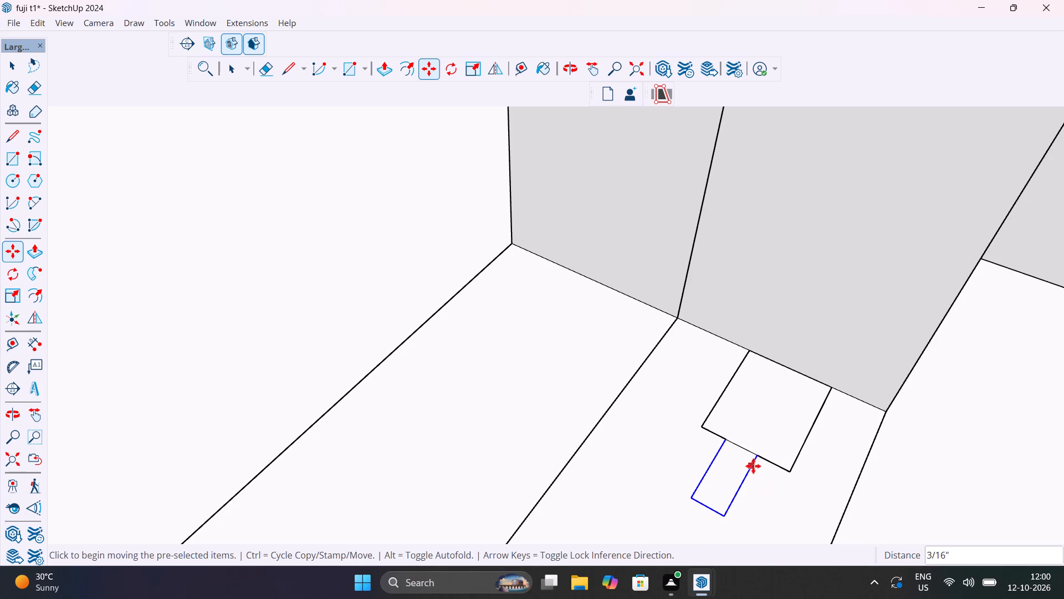
{"action": "scroll", "coordinate": [758, 458], "scroll_direction": "up", "scroll_amount": 6}
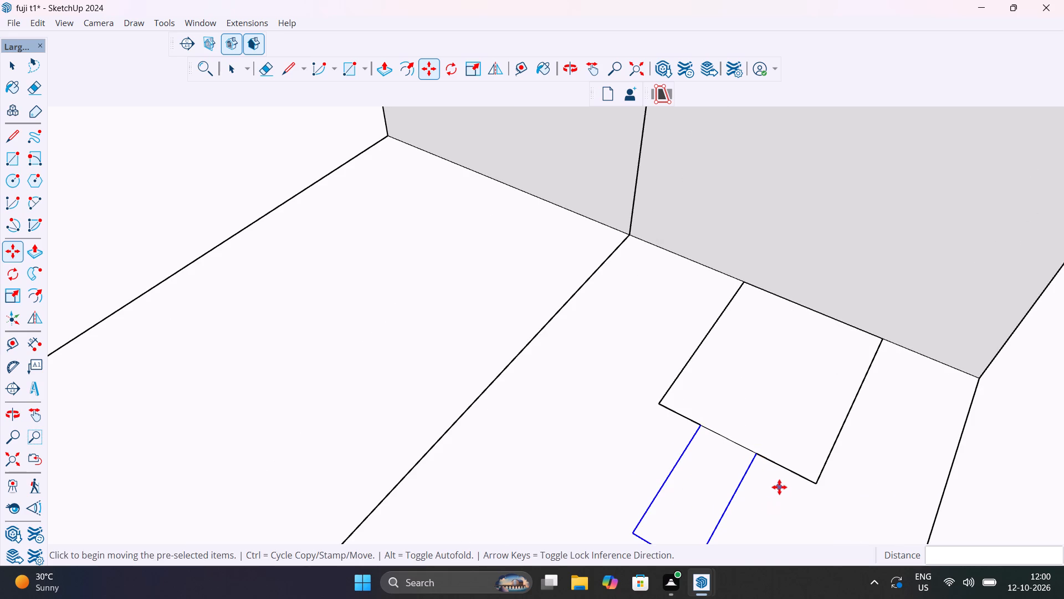
{"action": "left_click", "coordinate": [756, 451]}
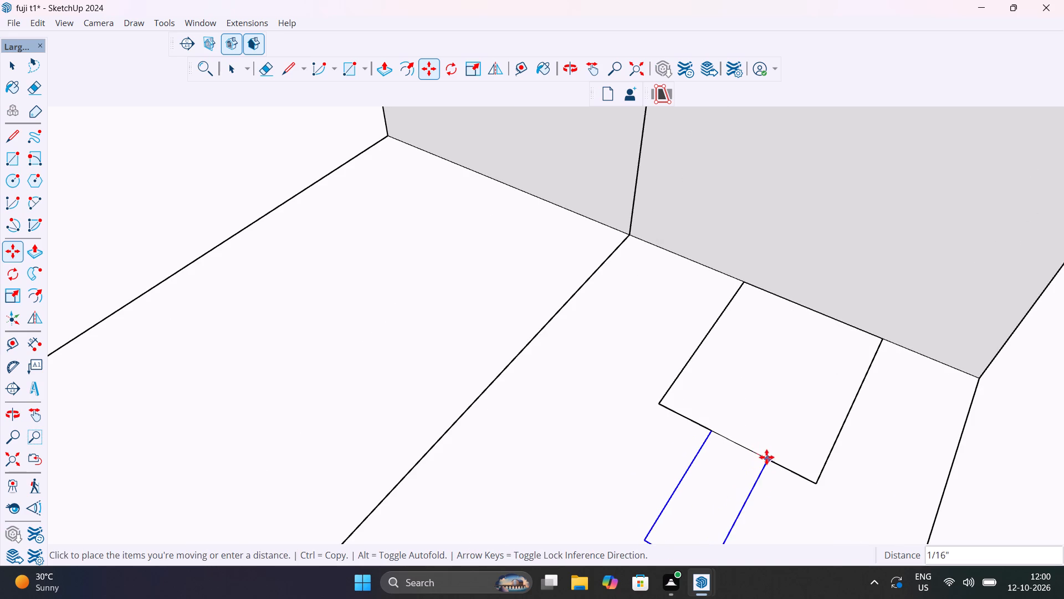
{"action": "left_click", "coordinate": [761, 455]}
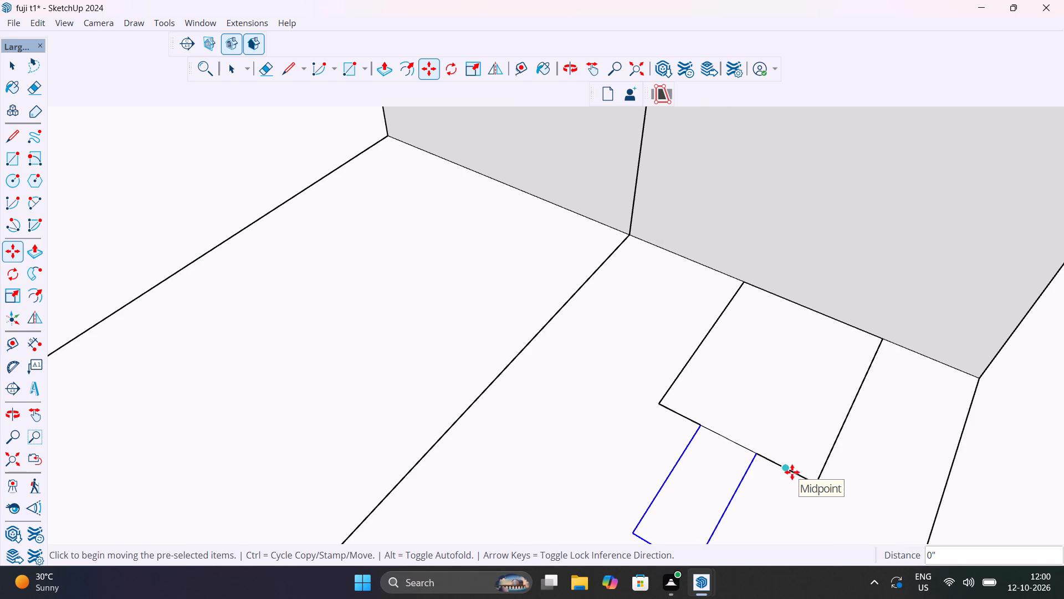
{"action": "left_click", "coordinate": [756, 453]}
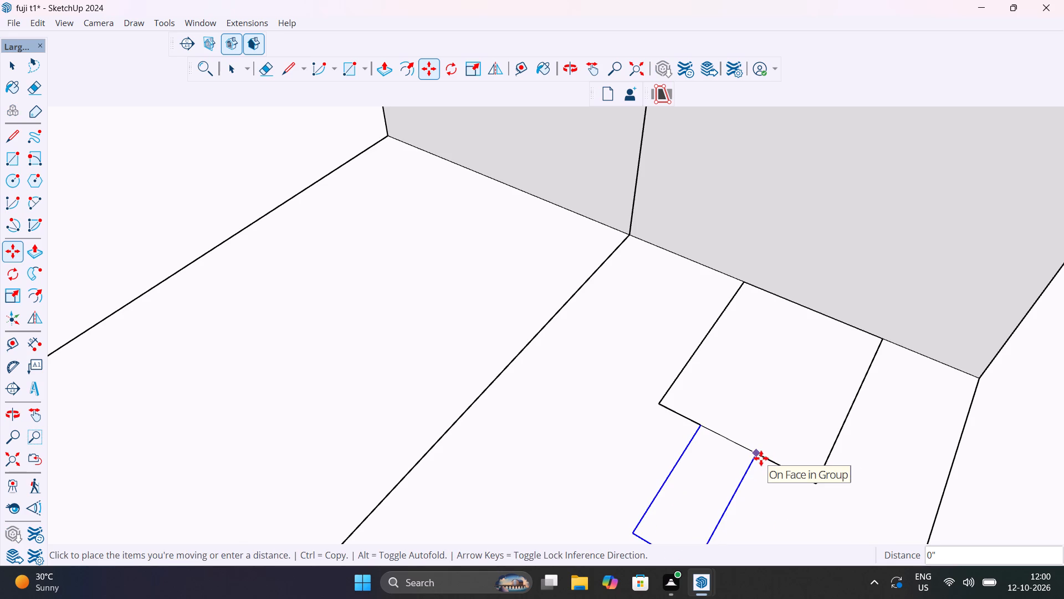
{"action": "left_click", "coordinate": [761, 458]}
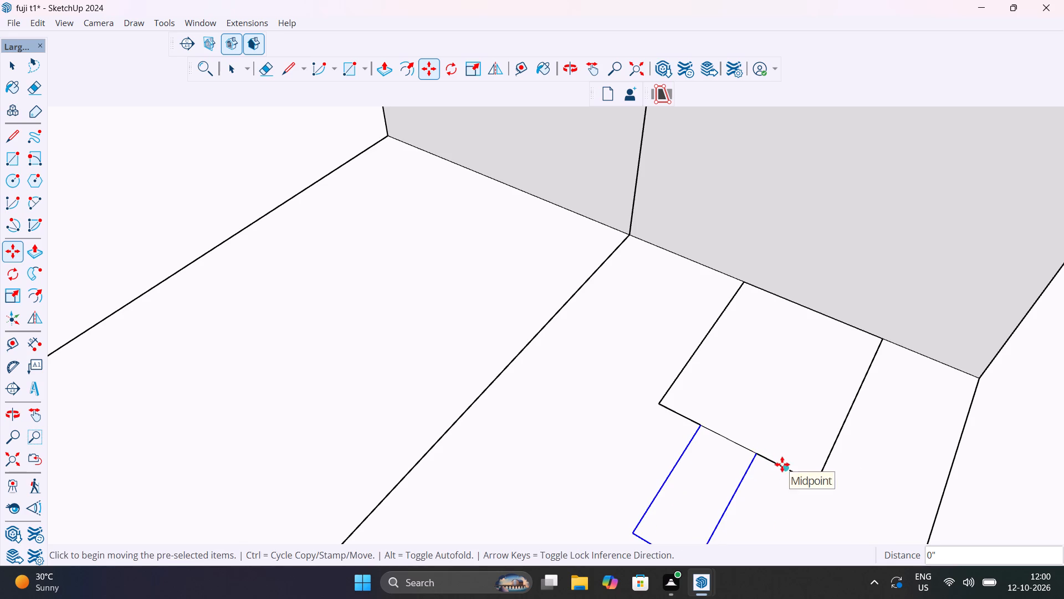
Delete the line dividing the narrow rectangle from the larger one, merging them into one stepped profile.
{"action": "key", "text": "space"}
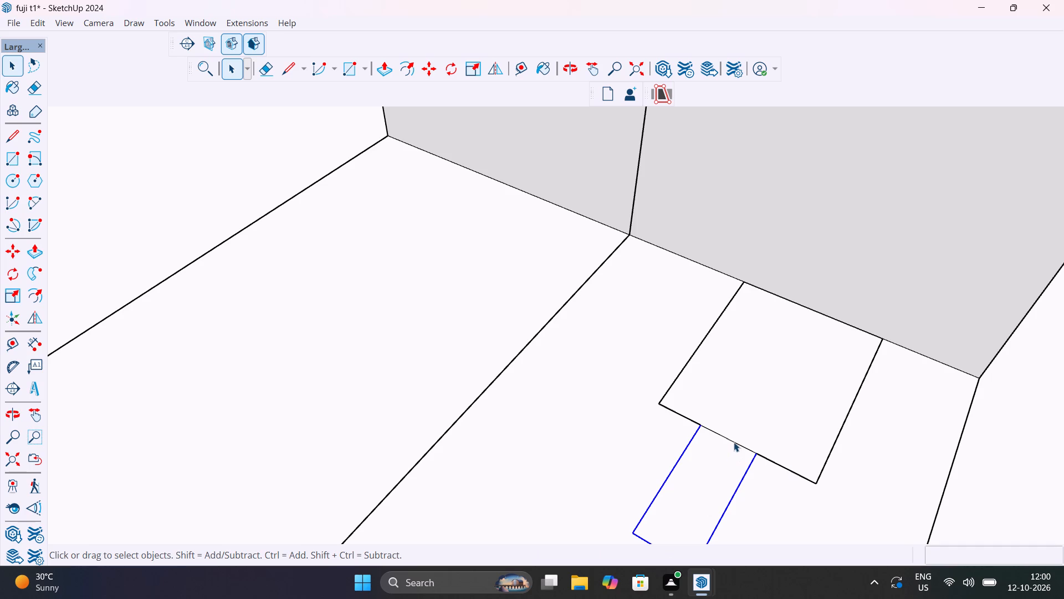
{"action": "left_click", "coordinate": [734, 442]}
{"action": "key", "text": "Delete"}
Shorten the profile's narrow tab by moving its end edge about 3/16" toward the jamb.
{"action": "scroll", "coordinate": [734, 442], "scroll_direction": "down", "scroll_amount": 7}
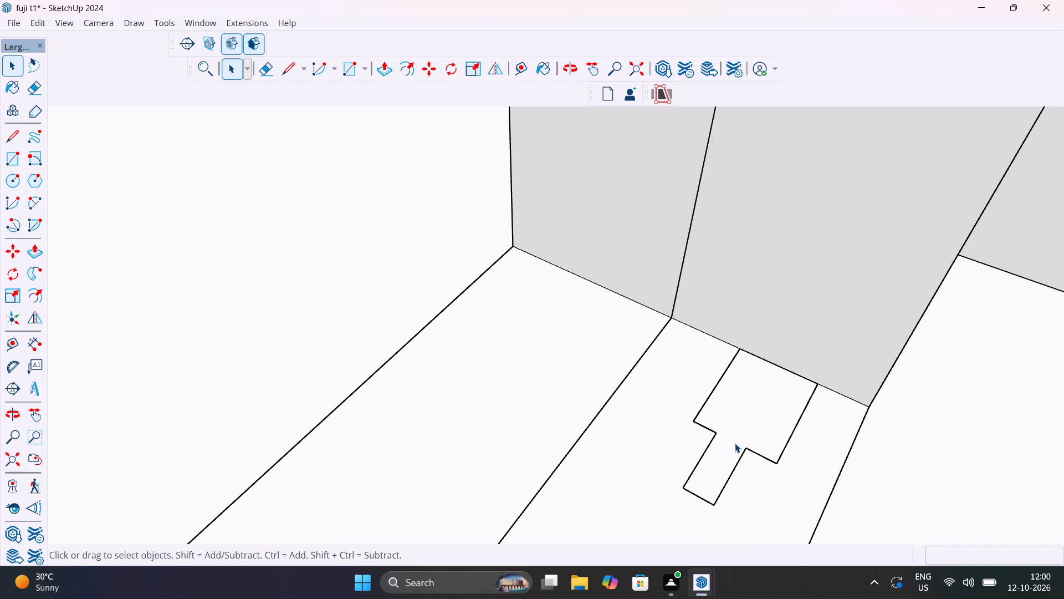
{"action": "left_click", "coordinate": [706, 500]}
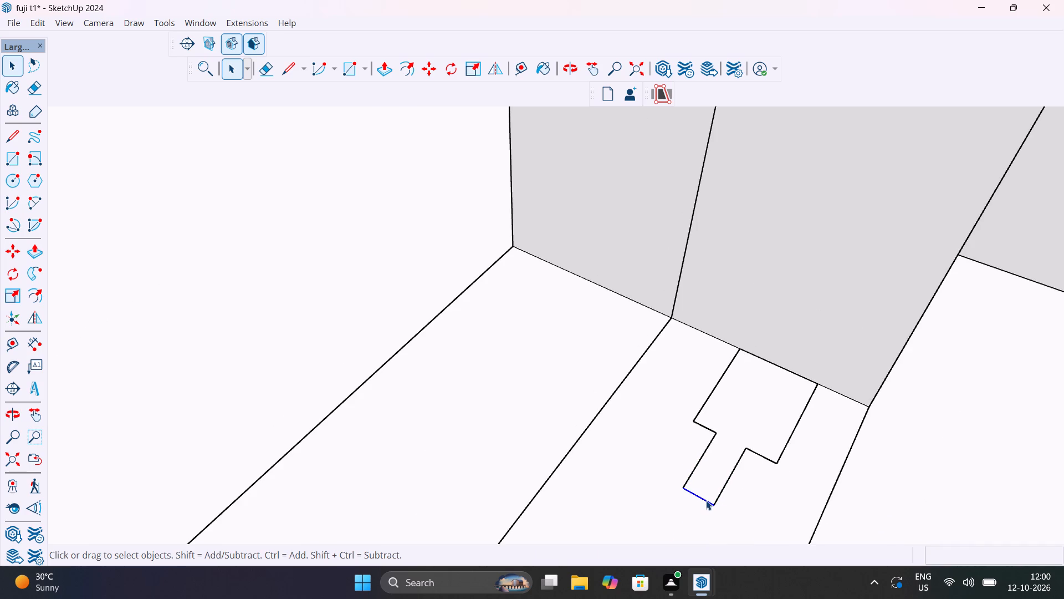
{"action": "key", "text": "m"}
{"action": "left_click", "coordinate": [712, 502]}
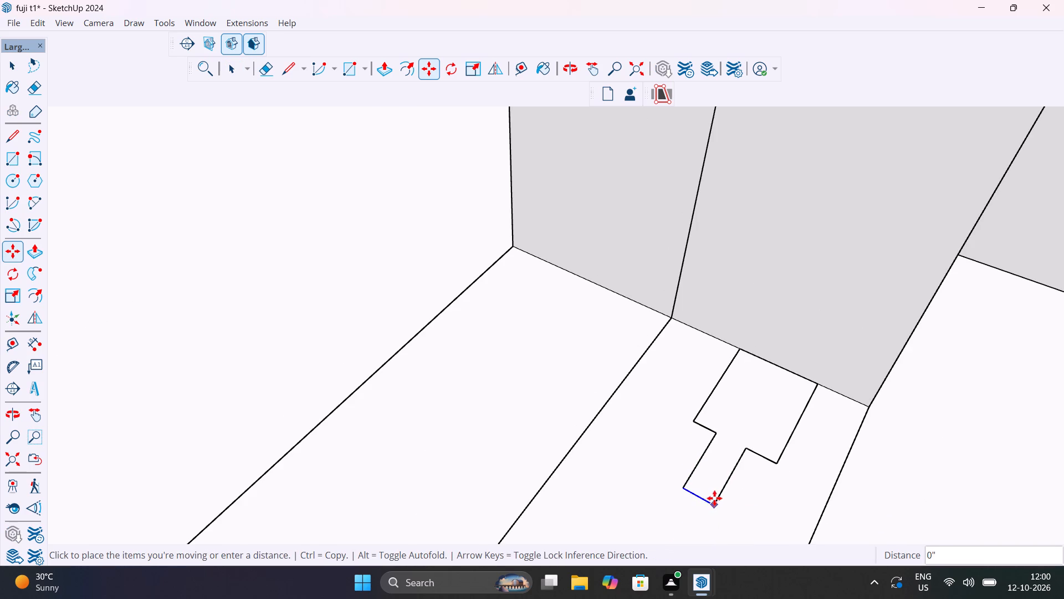
{"action": "left_click", "coordinate": [720, 491]}
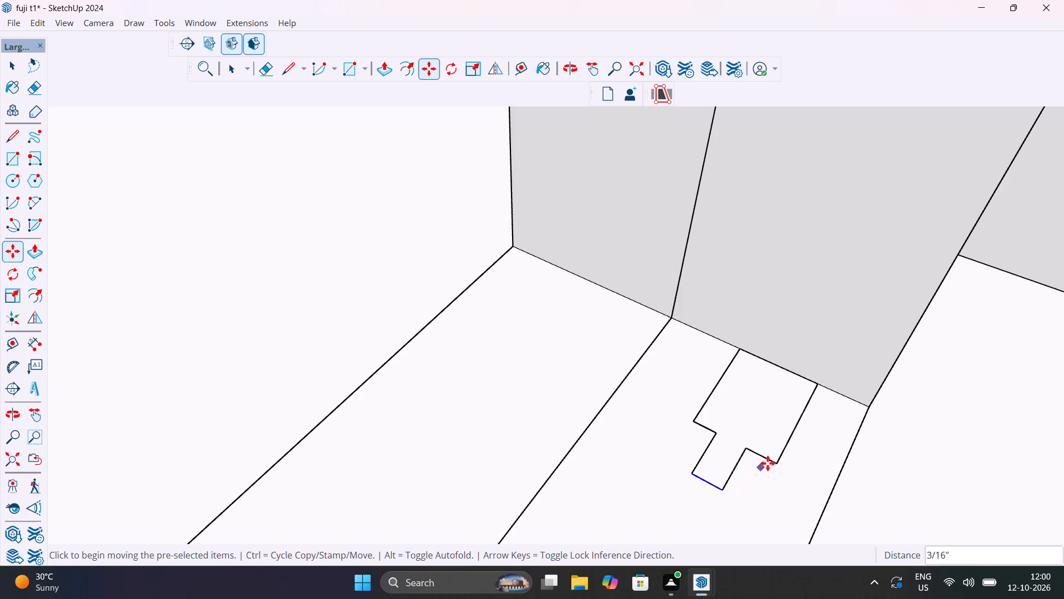
Narrow the profile's wide part by moving each of its two long side edges inward about 1/16".
{"action": "key", "text": "space"}
{"action": "left_click", "coordinate": [778, 458]}
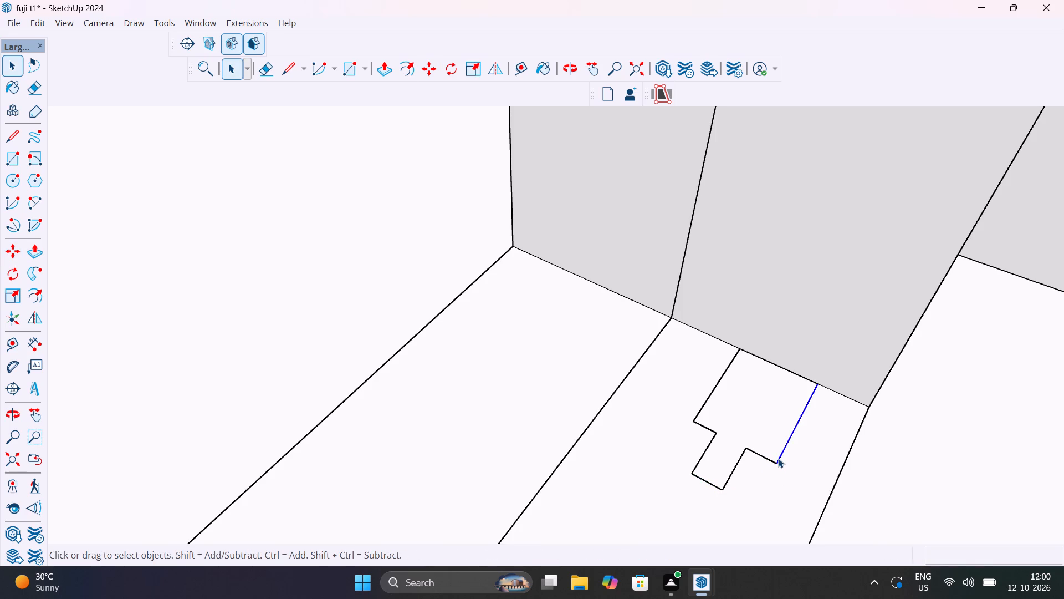
{"action": "key", "text": "m"}
{"action": "left_click", "coordinate": [776, 462]}
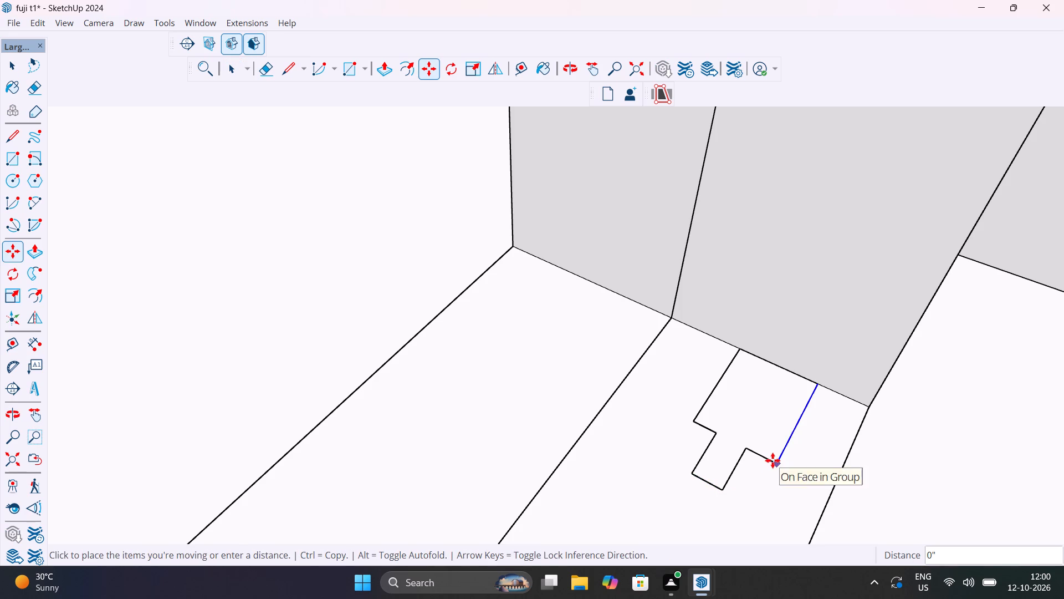
{"action": "left_click", "coordinate": [769, 459]}
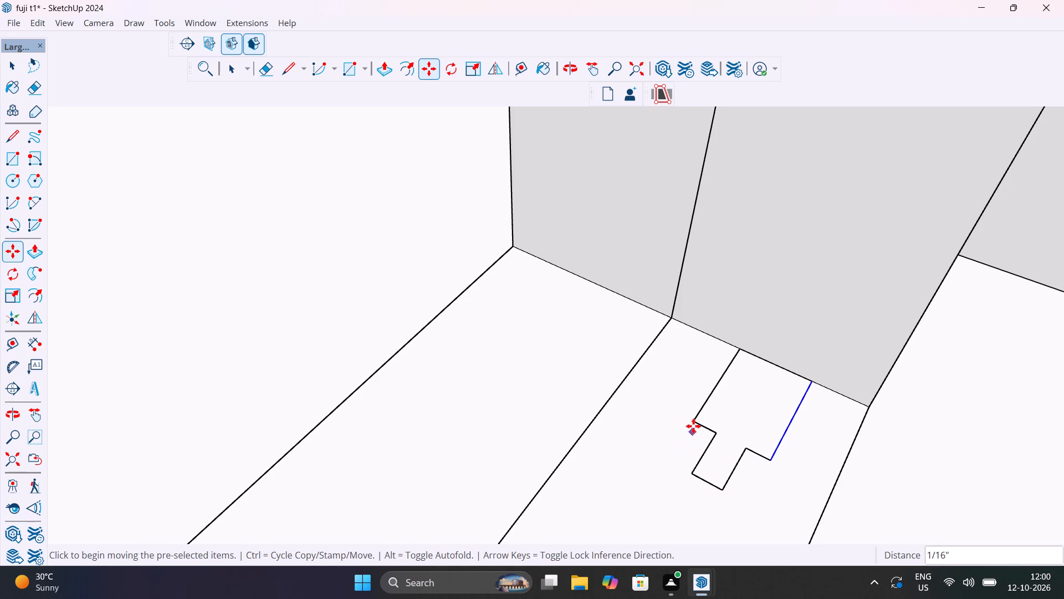
{"action": "key", "text": "space"}
{"action": "left_click", "coordinate": [697, 410]}
{"action": "left_click", "coordinate": [699, 412]}
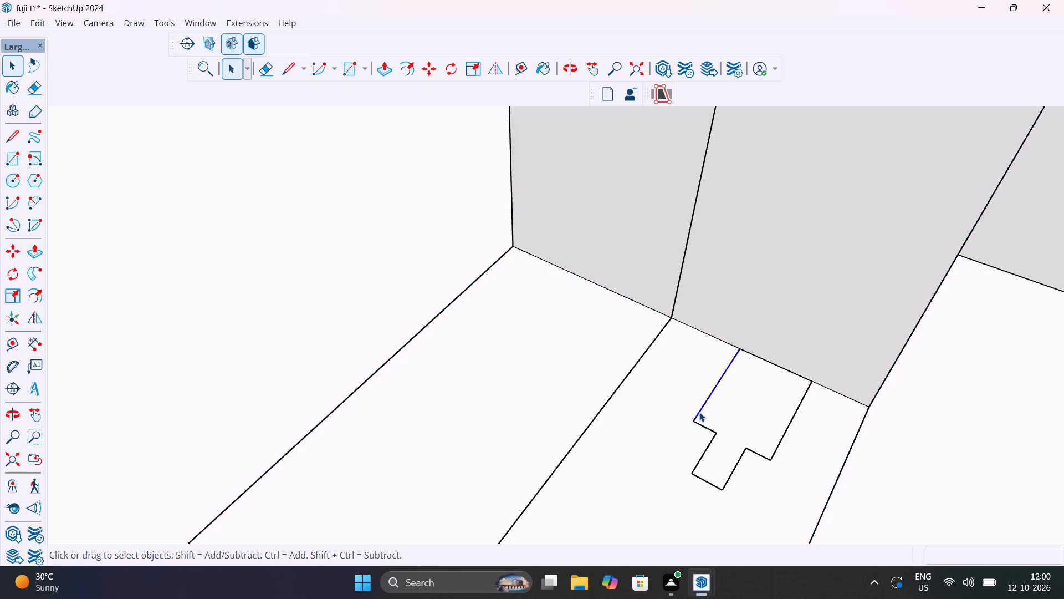
{"action": "key", "text": "m"}
{"action": "left_click", "coordinate": [692, 420]}
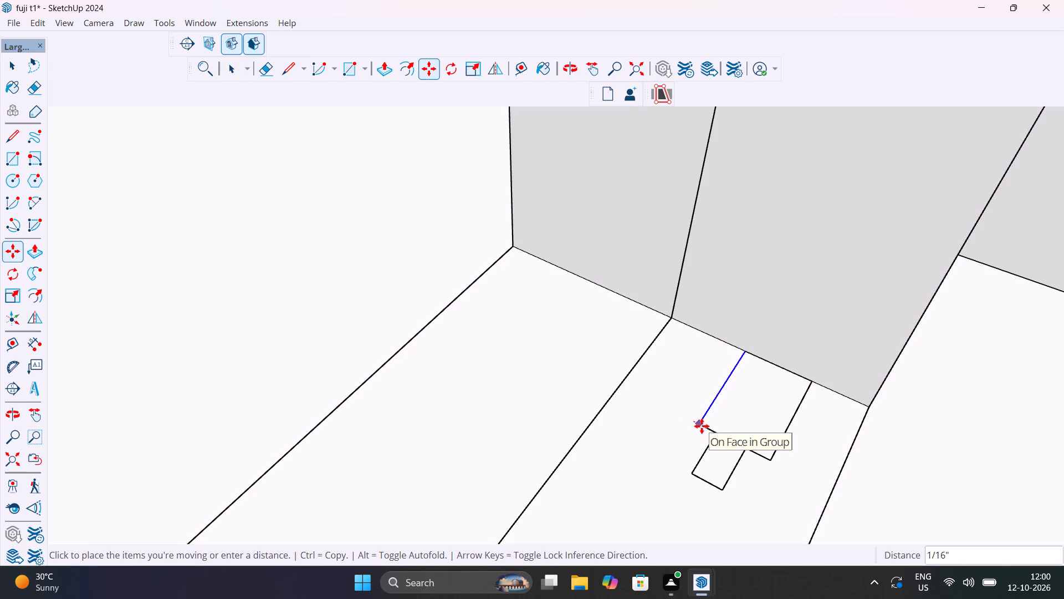
{"action": "left_click", "coordinate": [702, 426]}
Extrude the stepped profile along the welded path around the central opening with Follow Me.
{"action": "key", "text": "space"}
{"action": "left_click", "coordinate": [740, 437]}
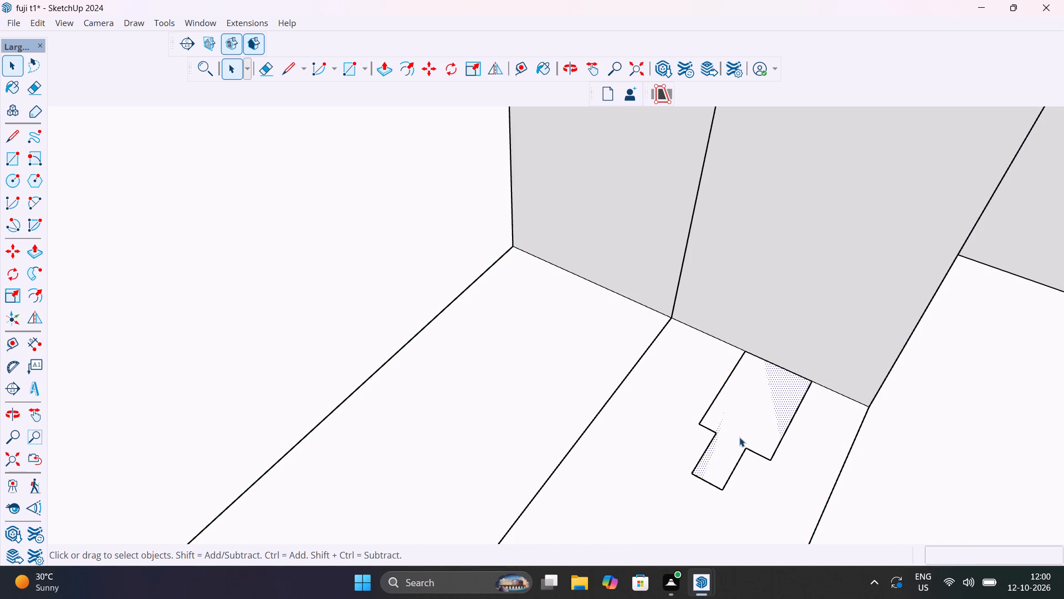
{"action": "scroll", "coordinate": [739, 437], "scroll_direction": "down", "scroll_amount": 7}
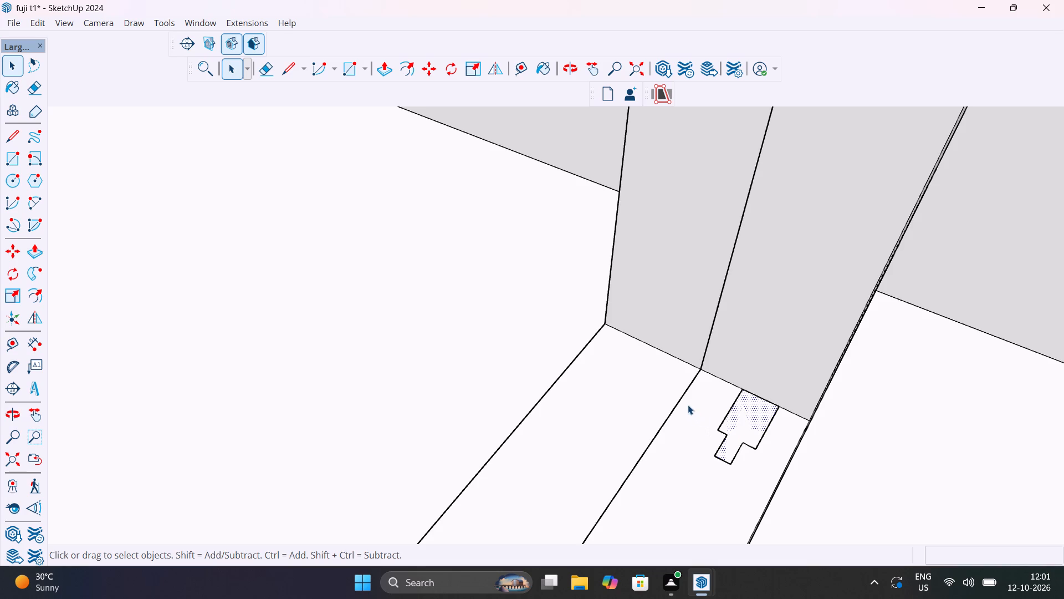
{"action": "left_click", "coordinate": [682, 398]}
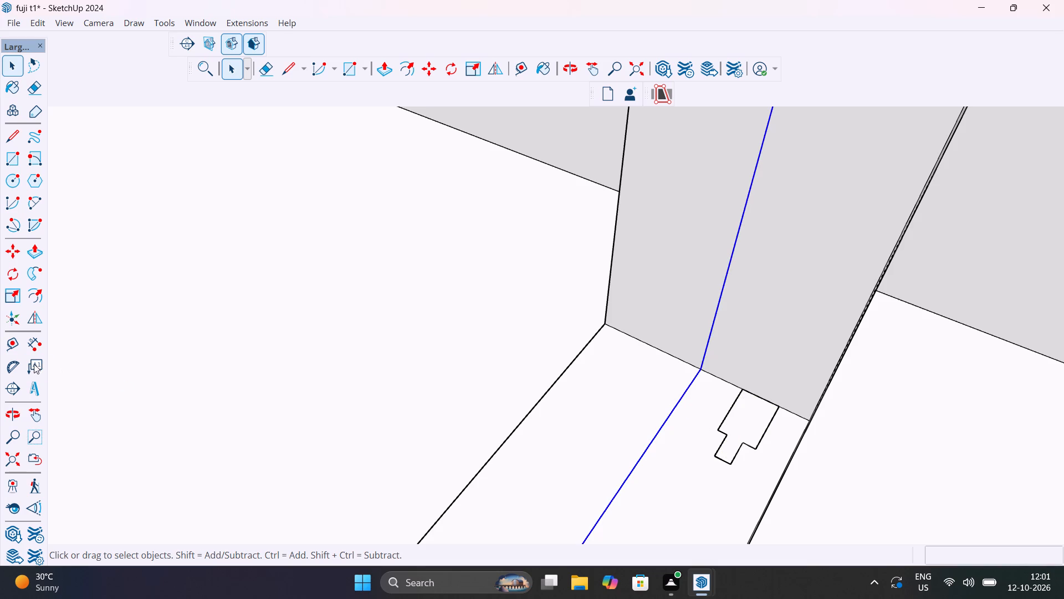
{"action": "left_click", "coordinate": [39, 280]}
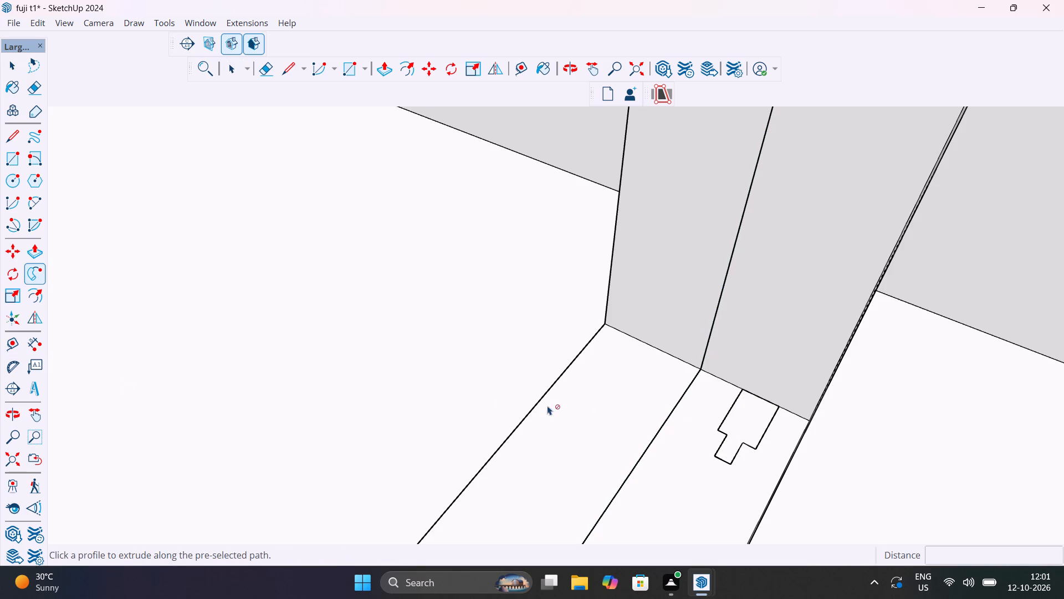
{"action": "left_click", "coordinate": [753, 414]}
{"action": "scroll", "coordinate": [750, 414], "scroll_direction": "down", "scroll_amount": 14}
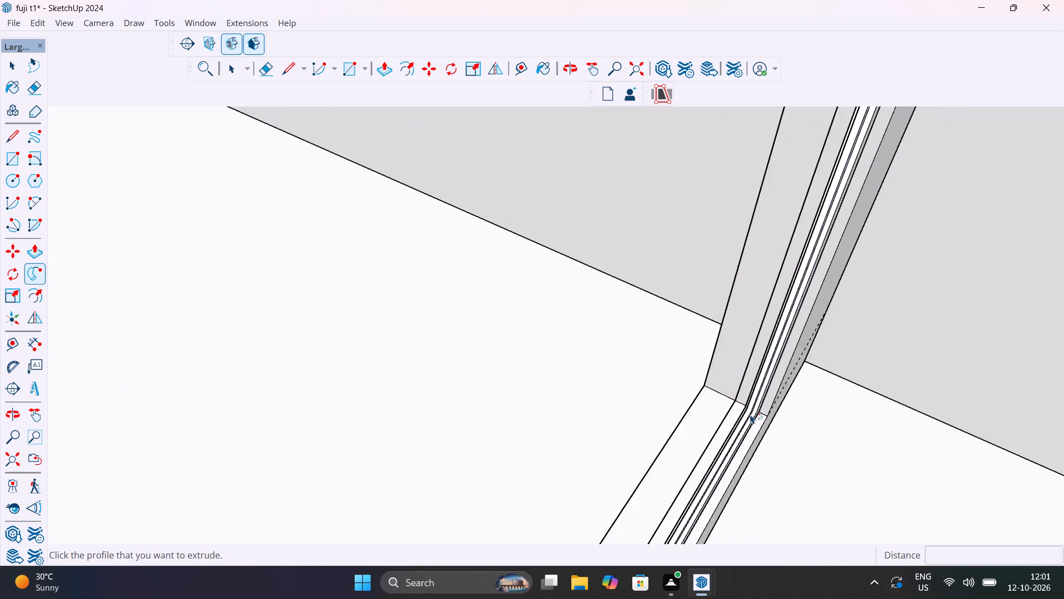
{"action": "scroll", "coordinate": [750, 414], "scroll_direction": "down", "scroll_amount": 8}
{"action": "middle_click_drag", "start_coordinate": [780, 456], "coordinate": [535, 373]}
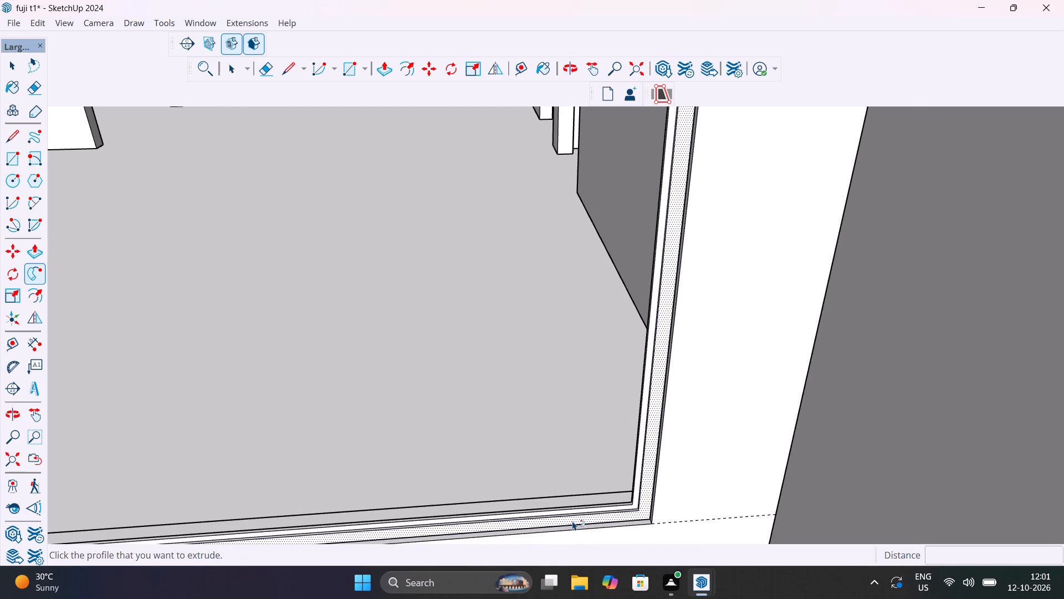
Select all of the swept frame's connected geometry in the central opening and make it a group.
{"action": "scroll", "coordinate": [572, 521], "scroll_direction": "down", "scroll_amount": 1}
{"action": "scroll", "coordinate": [572, 521], "scroll_direction": "up", "scroll_amount": 6}
{"action": "scroll", "coordinate": [582, 515], "scroll_direction": "down", "scroll_amount": 6}
{"action": "middle_click_drag", "start_coordinate": [582, 515], "coordinate": [779, 484]}
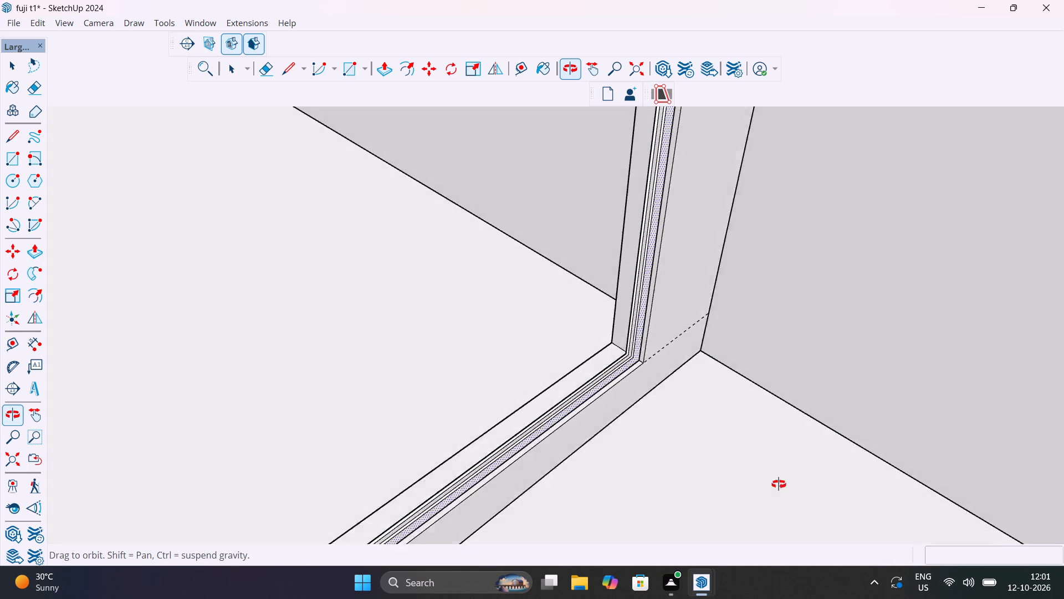
{"action": "middle_click_drag", "start_coordinate": [779, 484], "coordinate": [791, 487]}
{"action": "scroll", "coordinate": [606, 344], "scroll_direction": "up", "scroll_amount": 14}
{"action": "middle_click_drag", "start_coordinate": [664, 408], "coordinate": [769, 424]}
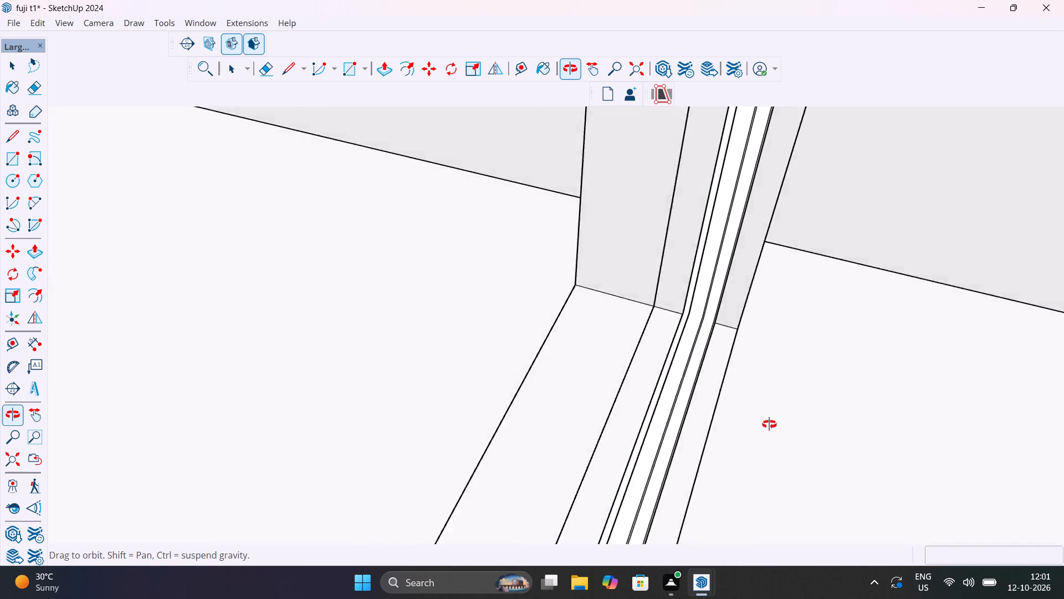
{"action": "middle_click_drag", "start_coordinate": [769, 424], "coordinate": [825, 433]}
{"action": "scroll", "coordinate": [673, 311], "scroll_direction": "up", "scroll_amount": 6}
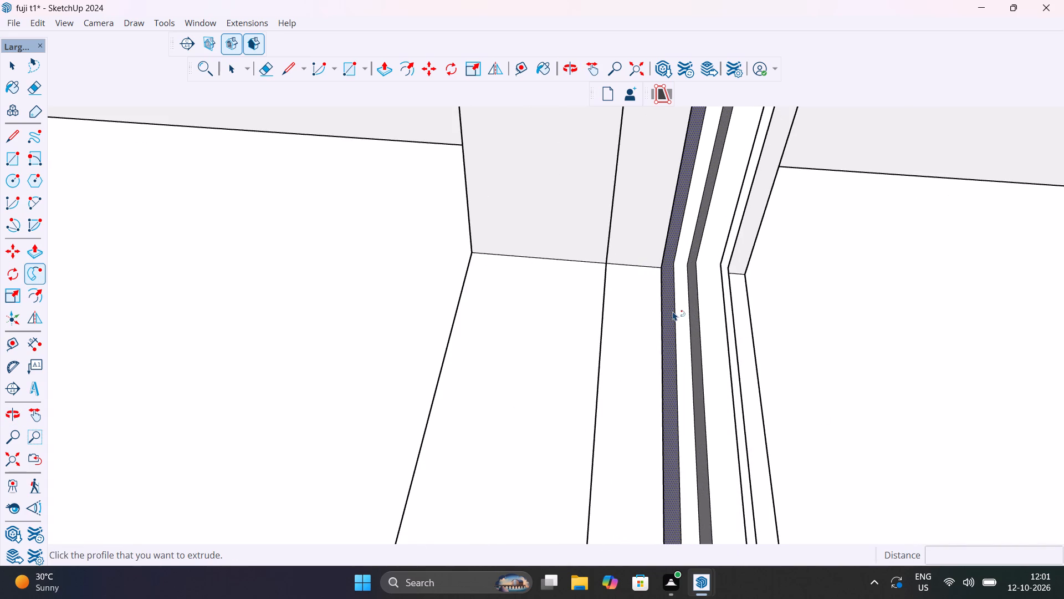
{"action": "key", "text": "space"}
{"action": "triple_click", "coordinate": [707, 312]}
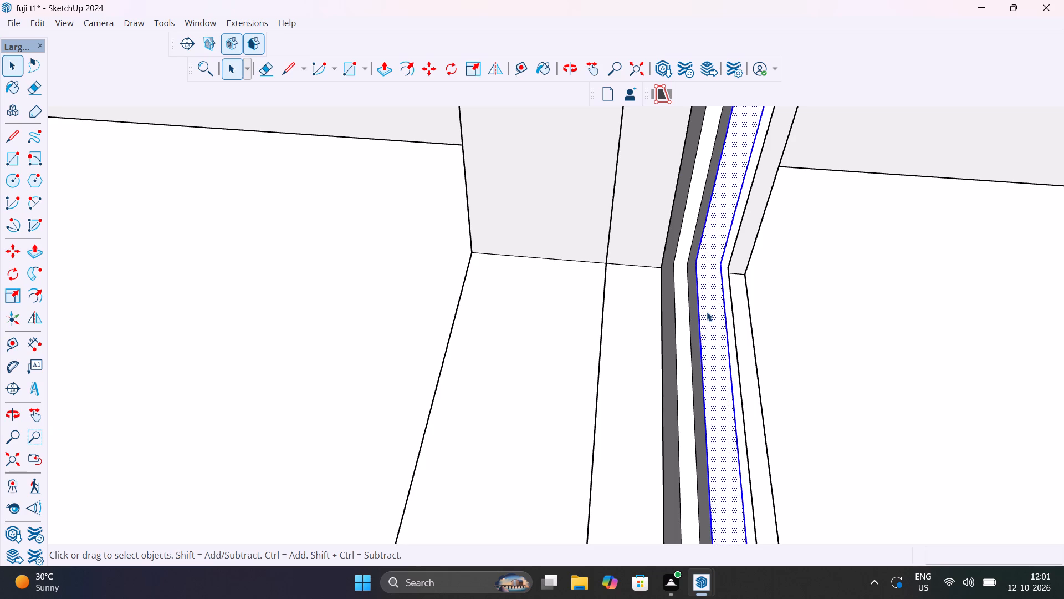
{"action": "left_click", "coordinate": [707, 312]}
{"action": "right_click", "coordinate": [705, 309]}
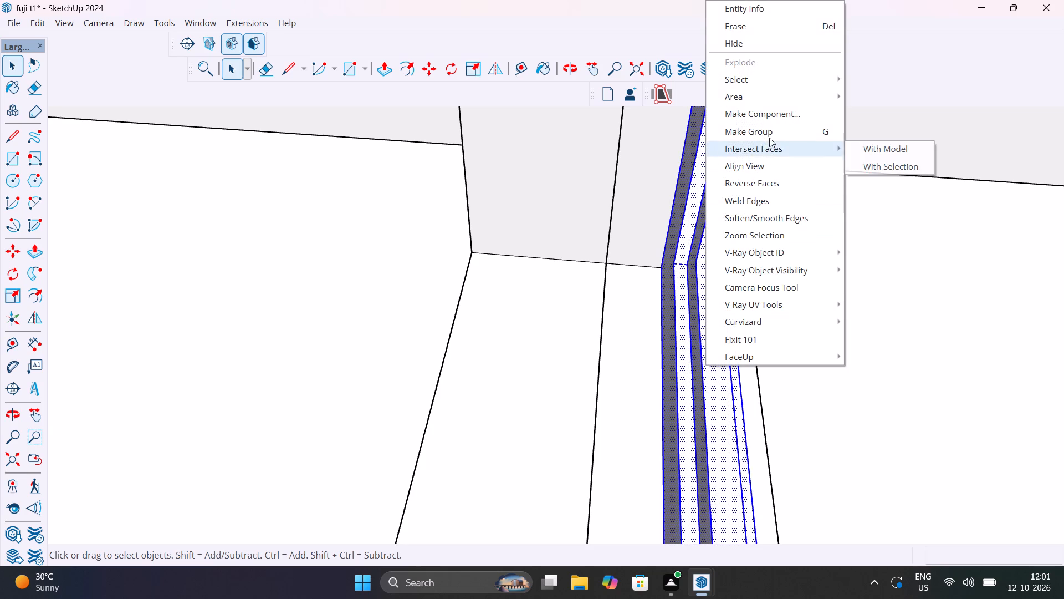
{"action": "left_click", "coordinate": [769, 135]}
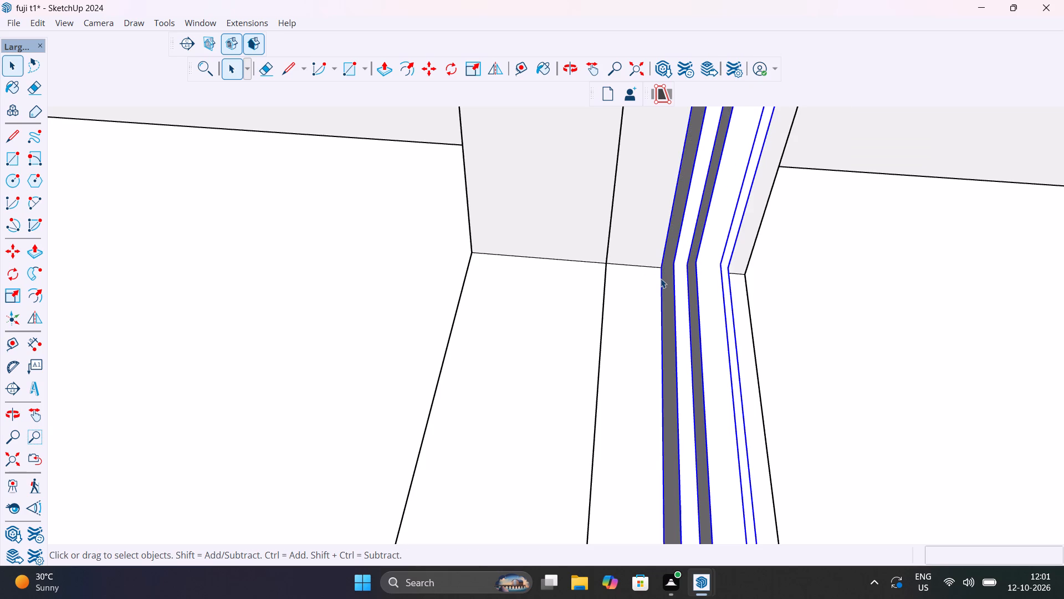
Move the frame group about 1 9/16" along the jamb's depth, toward the middle of the wall thickness.
{"action": "key", "text": "m"}
{"action": "left_click", "coordinate": [661, 270]}
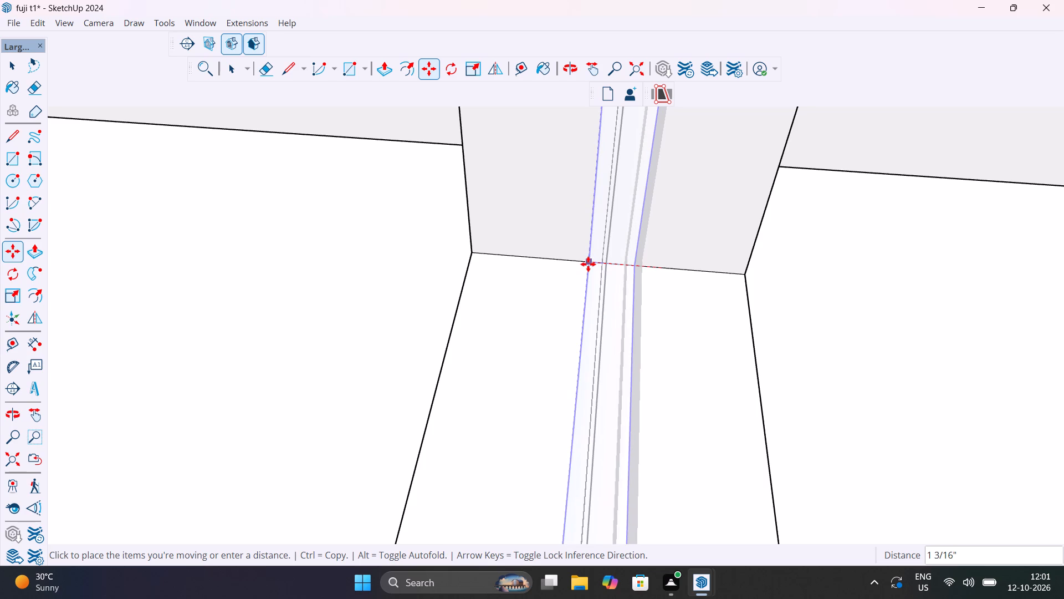
{"action": "key", "text": "Escape"}
{"action": "middle_click_drag", "start_coordinate": [697, 281], "coordinate": [496, 263]}
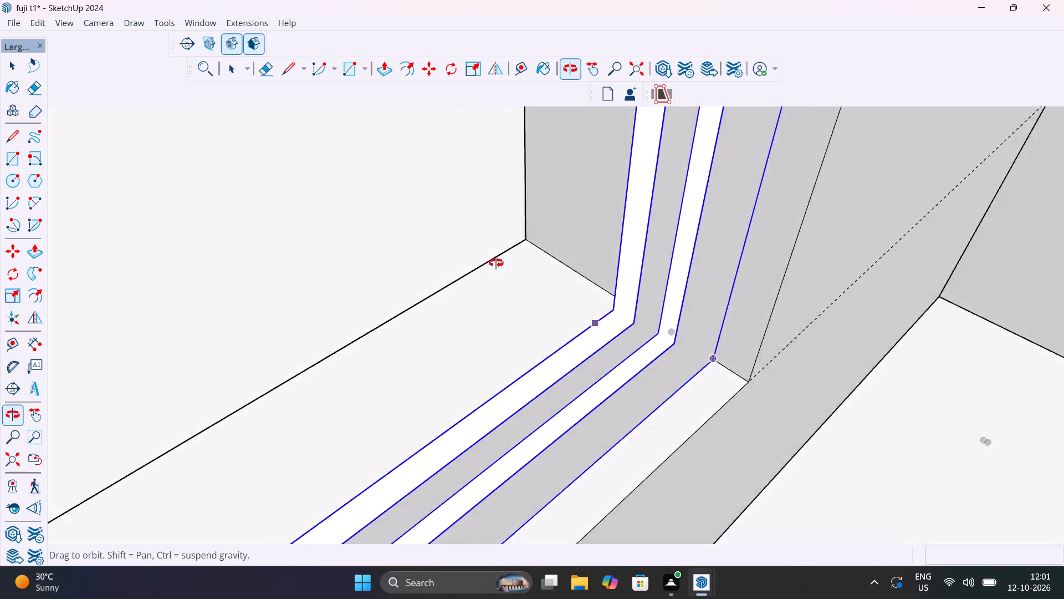
{"action": "middle_click_drag", "start_coordinate": [496, 263], "coordinate": [529, 281]}
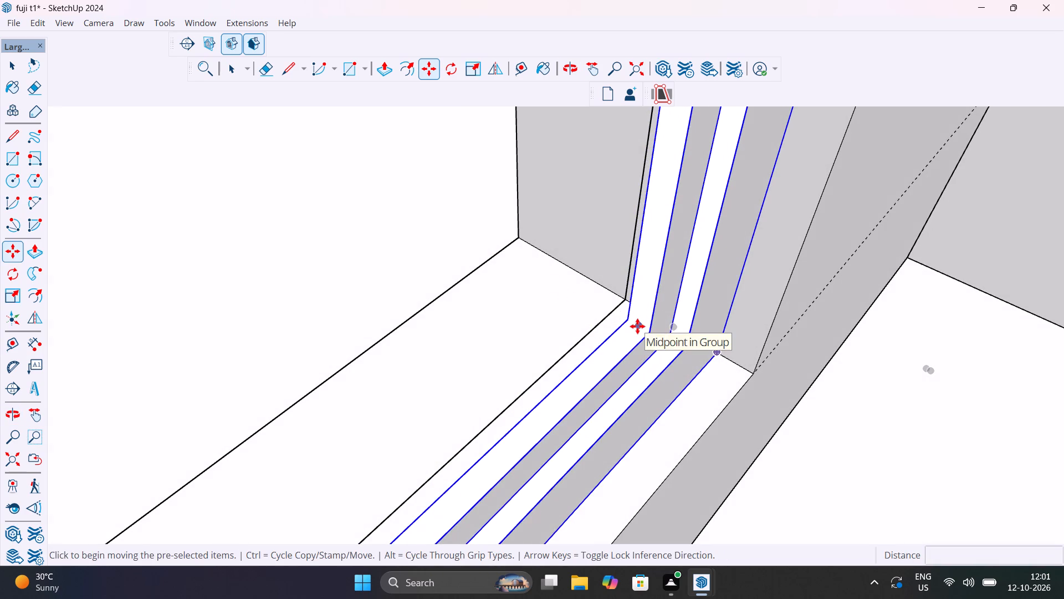
{"action": "left_click", "coordinate": [637, 326]}
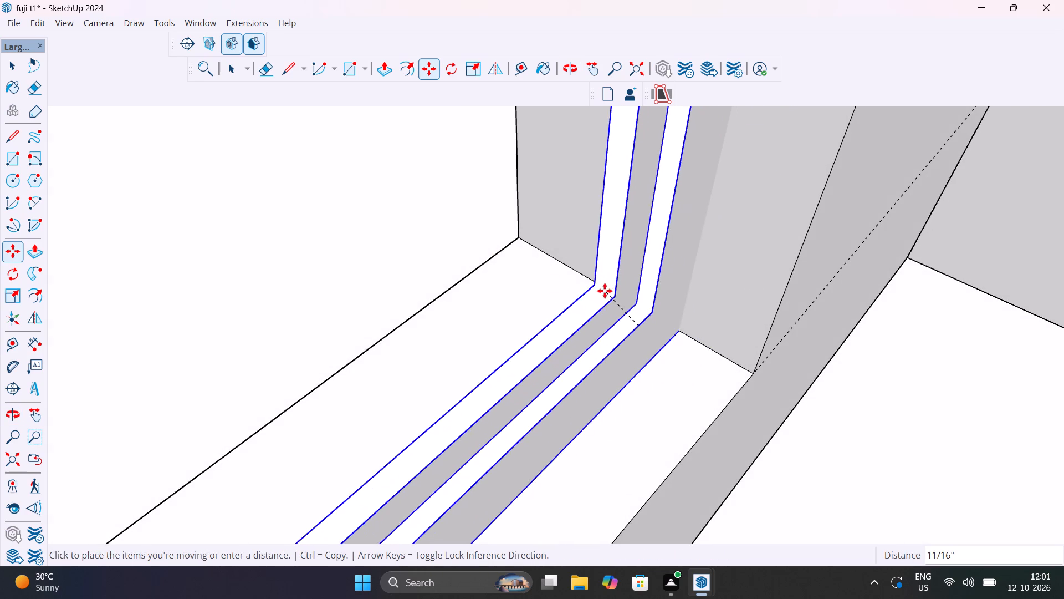
{"action": "key", "text": "Escape"}
{"action": "left_click", "coordinate": [719, 354]}
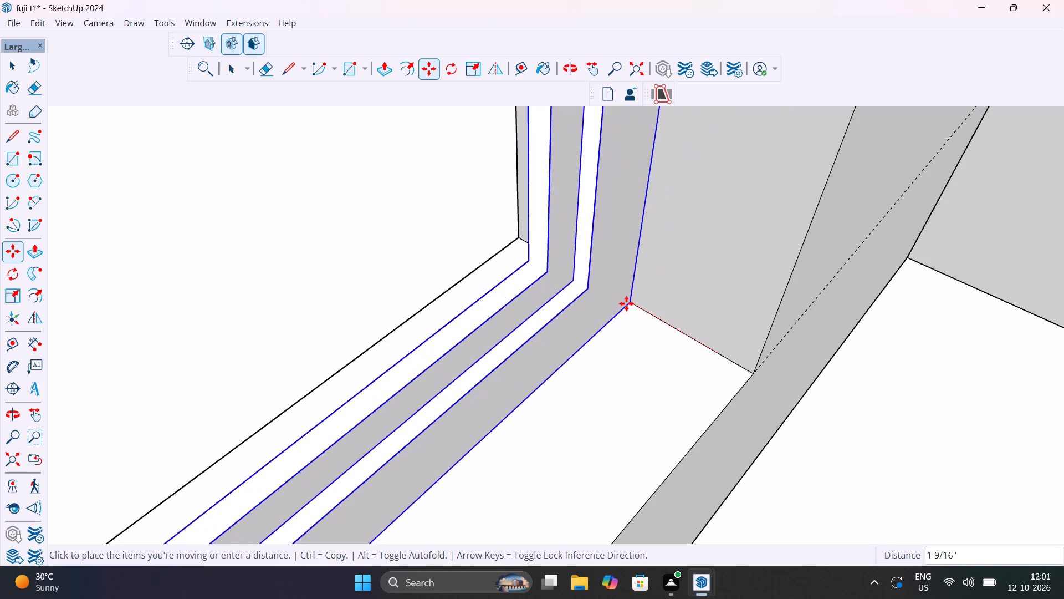
{"action": "left_click", "coordinate": [623, 299]}
{"action": "middle_click_drag", "start_coordinate": [642, 345], "coordinate": [705, 377]}
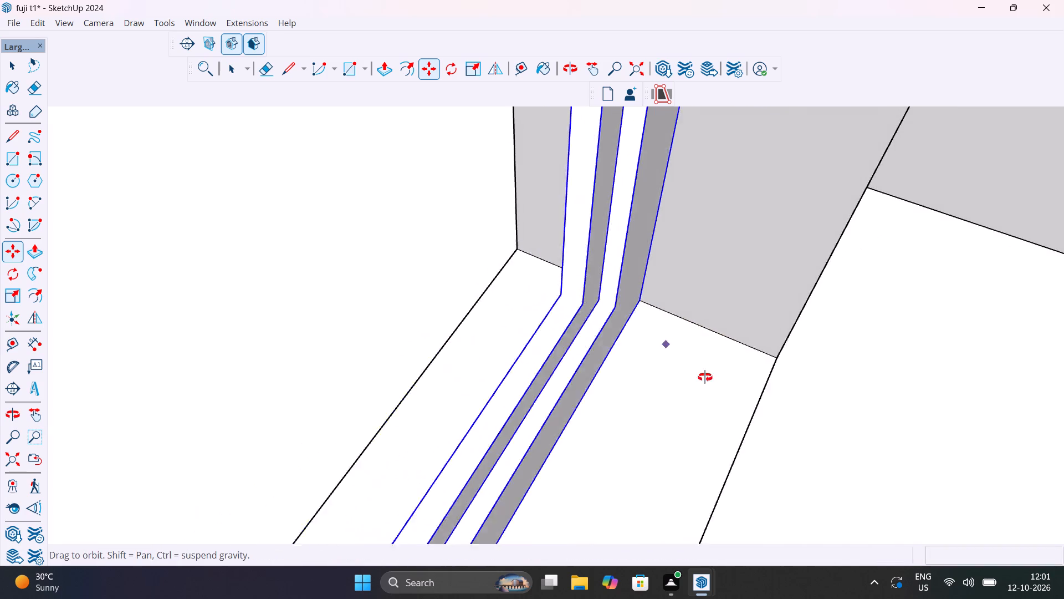
{"action": "middle_click_drag", "start_coordinate": [705, 377], "coordinate": [845, 386]}
{"action": "scroll", "coordinate": [725, 338], "scroll_direction": "down", "scroll_amount": 7}
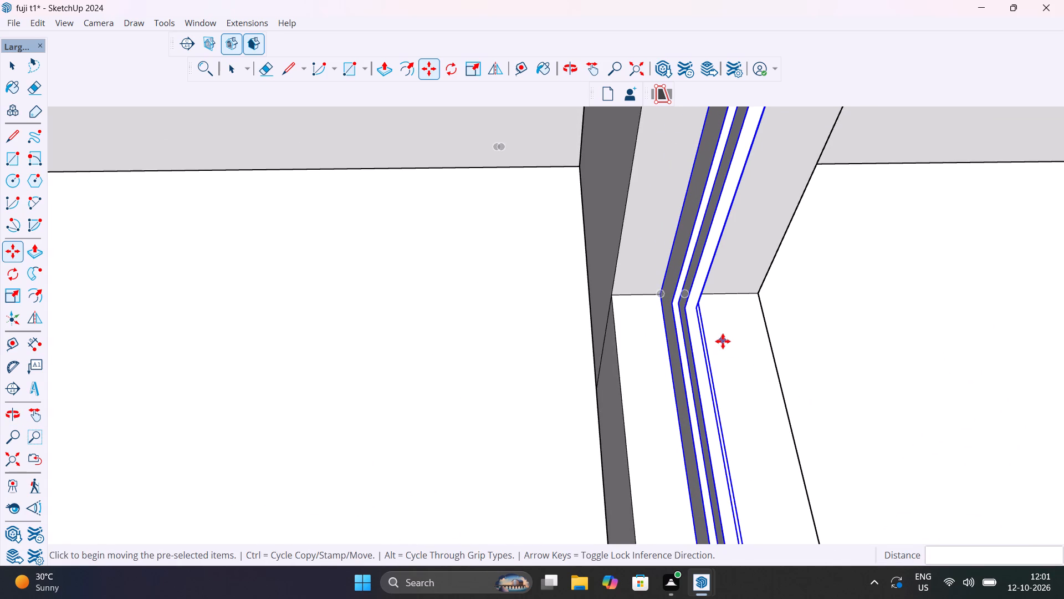
{"action": "key", "text": "space"}
{"action": "left_click", "coordinate": [854, 333]}
Open the wall group for editing and delete the short stray edge running from the opening's bottom corner to the floor.
{"action": "scroll", "coordinate": [576, 359], "scroll_direction": "down", "scroll_amount": 1}
{"action": "middle_click_drag", "start_coordinate": [636, 351], "coordinate": [900, 298]}
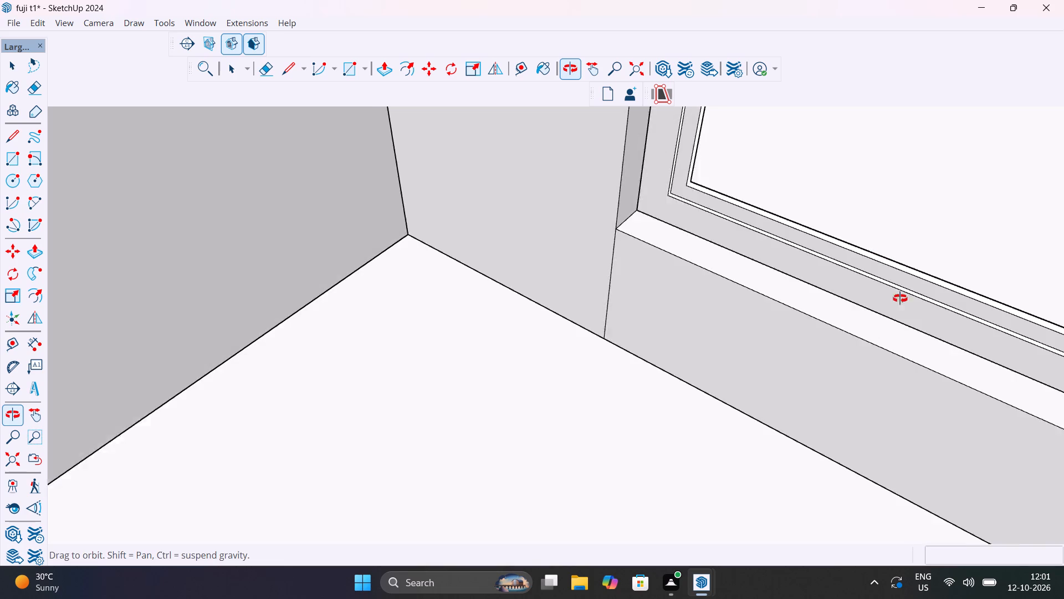
{"action": "middle_click_drag", "start_coordinate": [900, 298], "coordinate": [904, 298]}
{"action": "double_click", "coordinate": [795, 329]}
{"action": "left_click", "coordinate": [623, 297]}
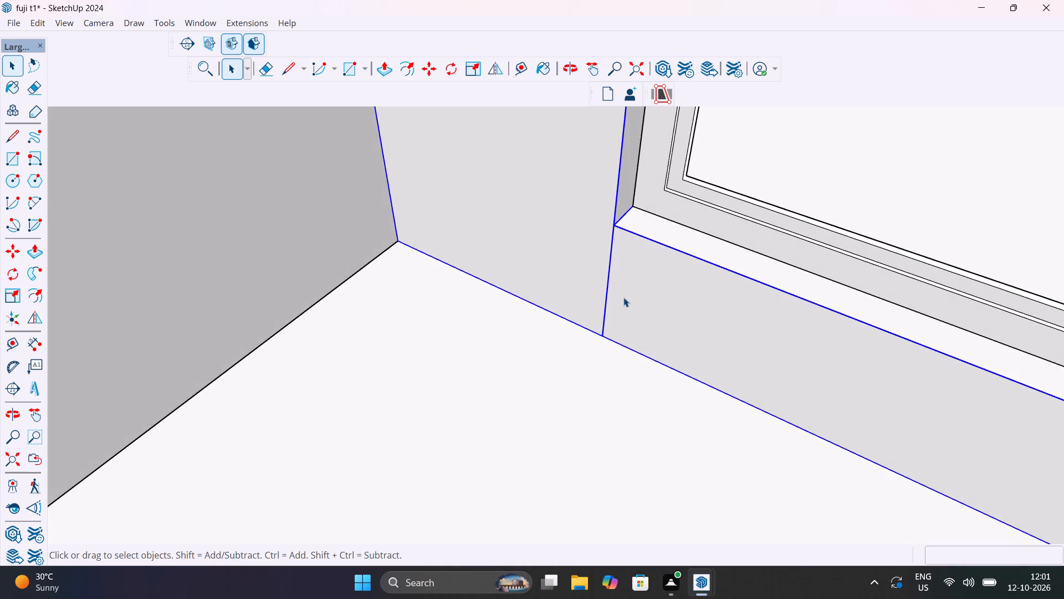
{"action": "double_click", "coordinate": [623, 297]}
{"action": "double_click", "coordinate": [666, 292]}
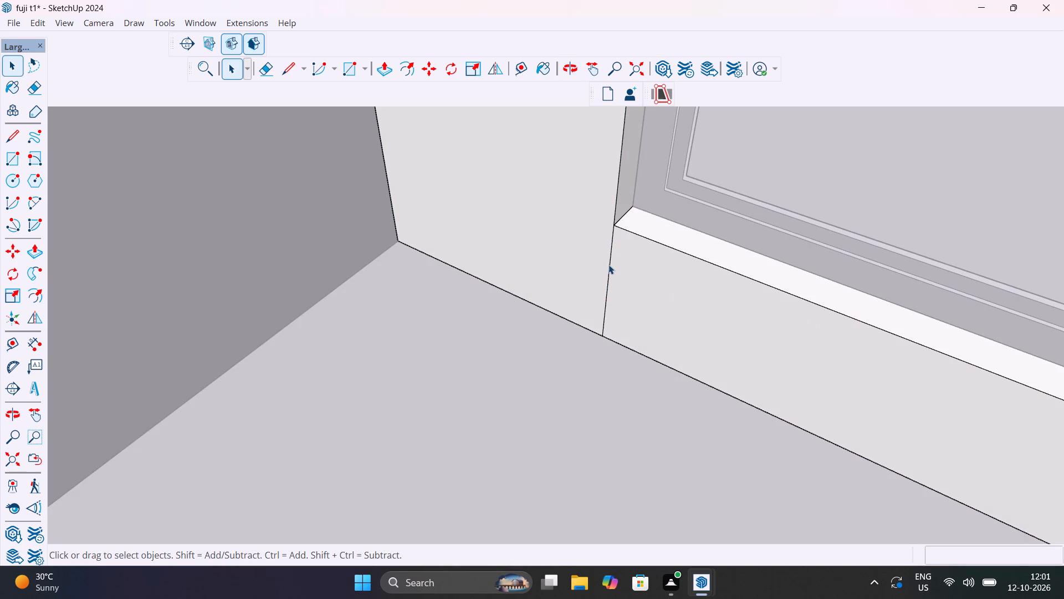
{"action": "left_click", "coordinate": [610, 269]}
{"action": "key", "text": "Delete"}
Delete the matching stray edge at the opening's other bottom corner and close the wall group.
{"action": "scroll", "coordinate": [610, 269], "scroll_direction": "down", "scroll_amount": 20}
{"action": "scroll", "coordinate": [610, 269], "scroll_direction": "down", "scroll_amount": 2}
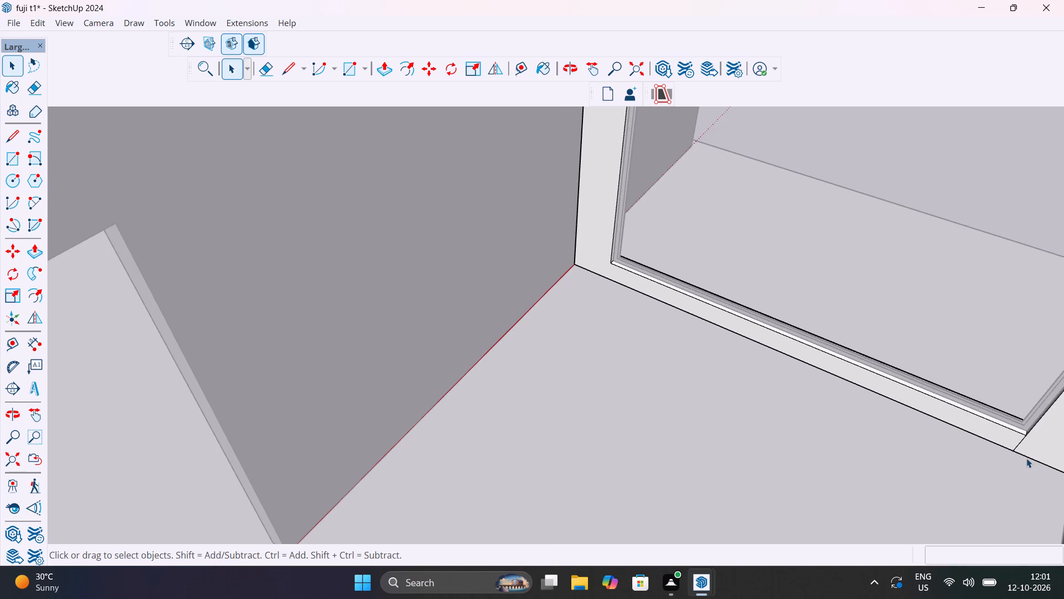
{"action": "scroll", "coordinate": [1026, 458], "scroll_direction": "up", "scroll_amount": 12}
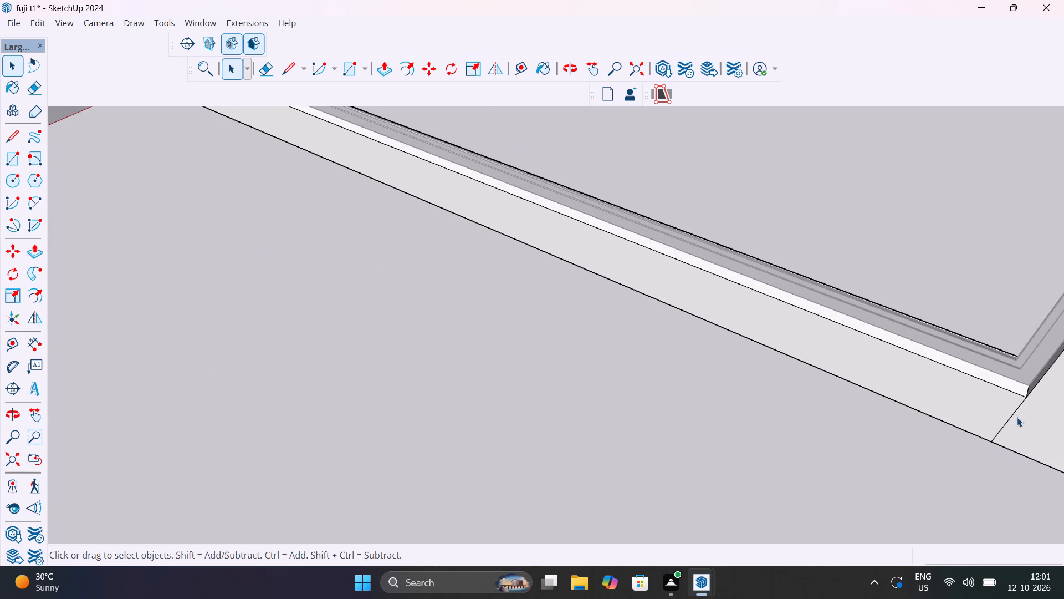
{"action": "left_click", "coordinate": [1015, 413]}
{"action": "key", "text": "Delete"}
{"action": "scroll", "coordinate": [989, 423], "scroll_direction": "down", "scroll_amount": 16}
{"action": "left_click", "coordinate": [947, 309]}
{"action": "left_click", "coordinate": [954, 185]}
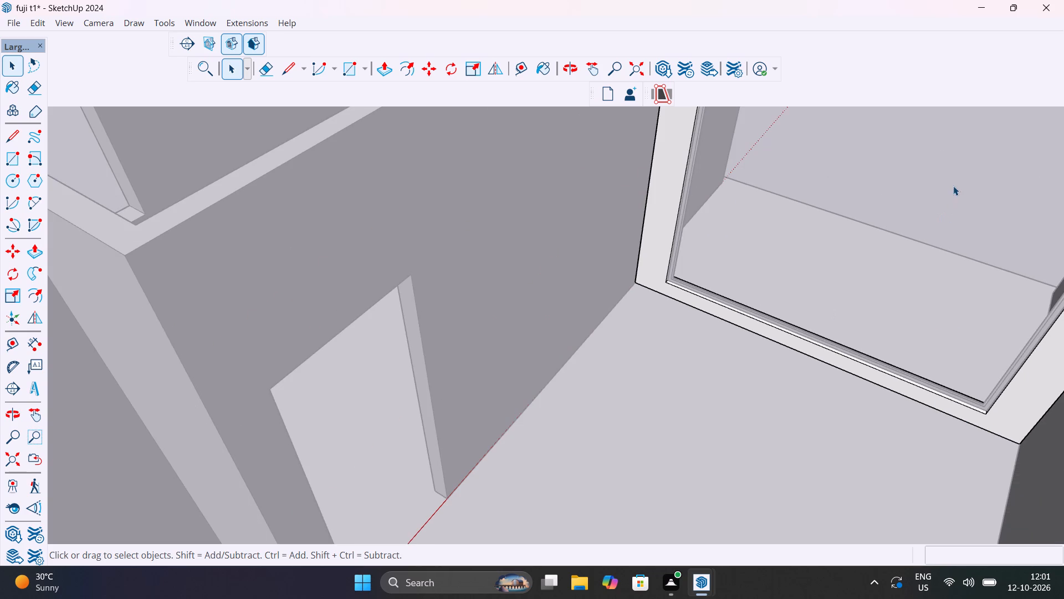
{"action": "scroll", "coordinate": [953, 209], "scroll_direction": "up", "scroll_amount": 4}
{"action": "left_click", "coordinate": [952, 216]}
{"action": "key", "text": "Escape"}
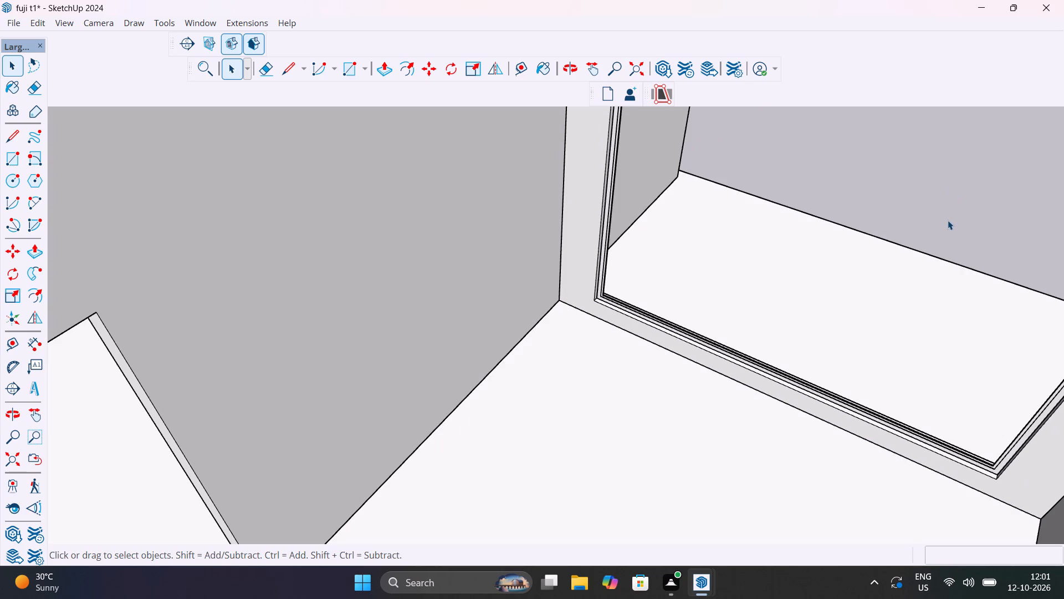
Examine the frame's stepped profile, corners and placement within the central opening from both sides of the wall.
{"action": "middle_click_drag", "start_coordinate": [869, 345], "coordinate": [679, 405]}
{"action": "scroll", "coordinate": [592, 342], "scroll_direction": "up", "scroll_amount": 5}
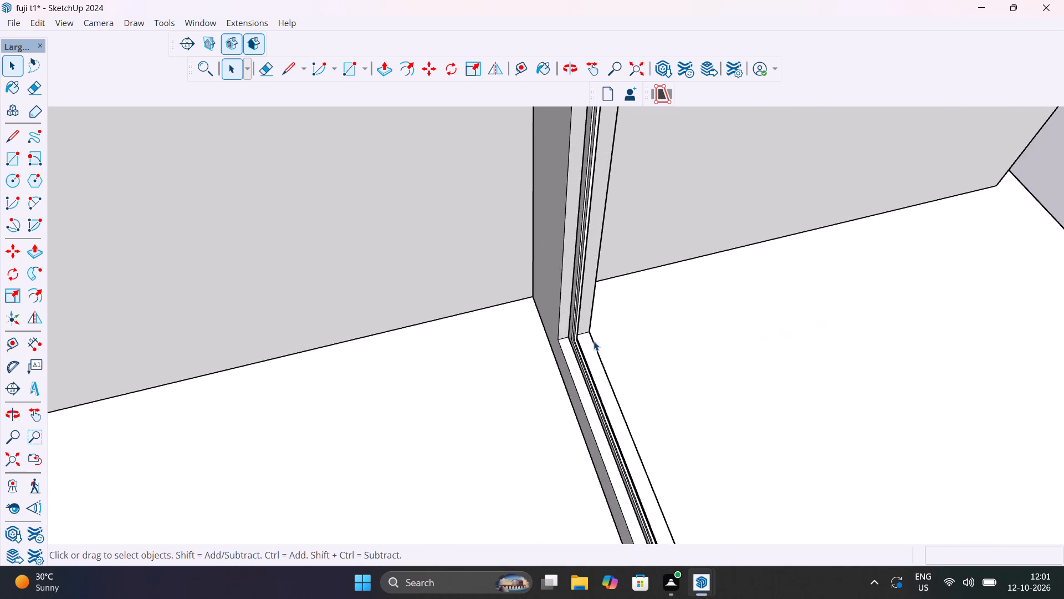
{"action": "scroll", "coordinate": [594, 341], "scroll_direction": "up", "scroll_amount": 14}
{"action": "middle_click_drag", "start_coordinate": [584, 334], "coordinate": [399, 291]}
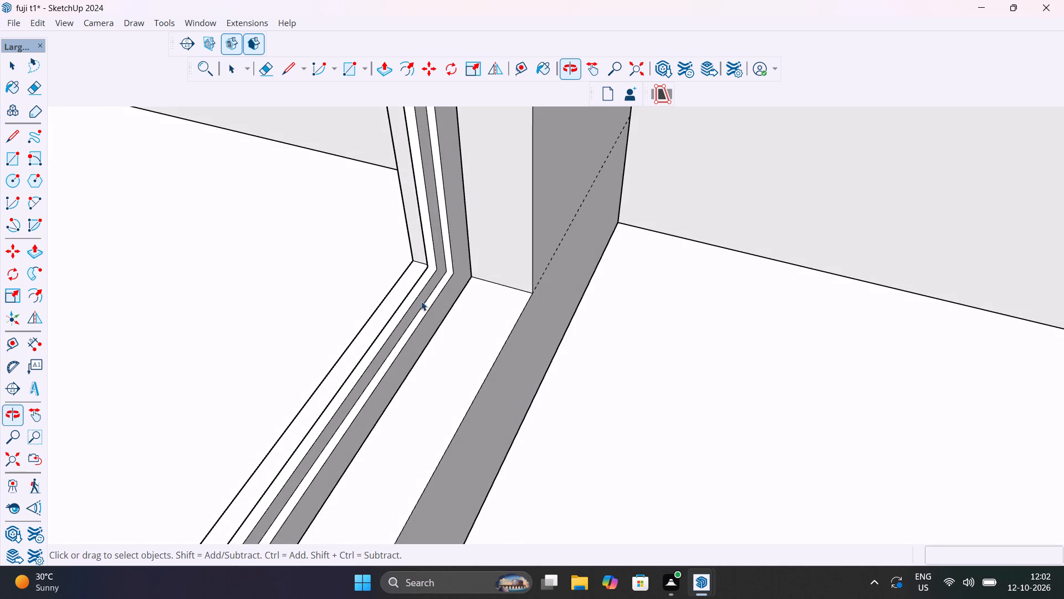
{"action": "scroll", "coordinate": [469, 308], "scroll_direction": "down", "scroll_amount": 20}
{"action": "scroll", "coordinate": [469, 308], "scroll_direction": "down", "scroll_amount": 4}
{"action": "middle_click_drag", "start_coordinate": [493, 326], "coordinate": [592, 311]}
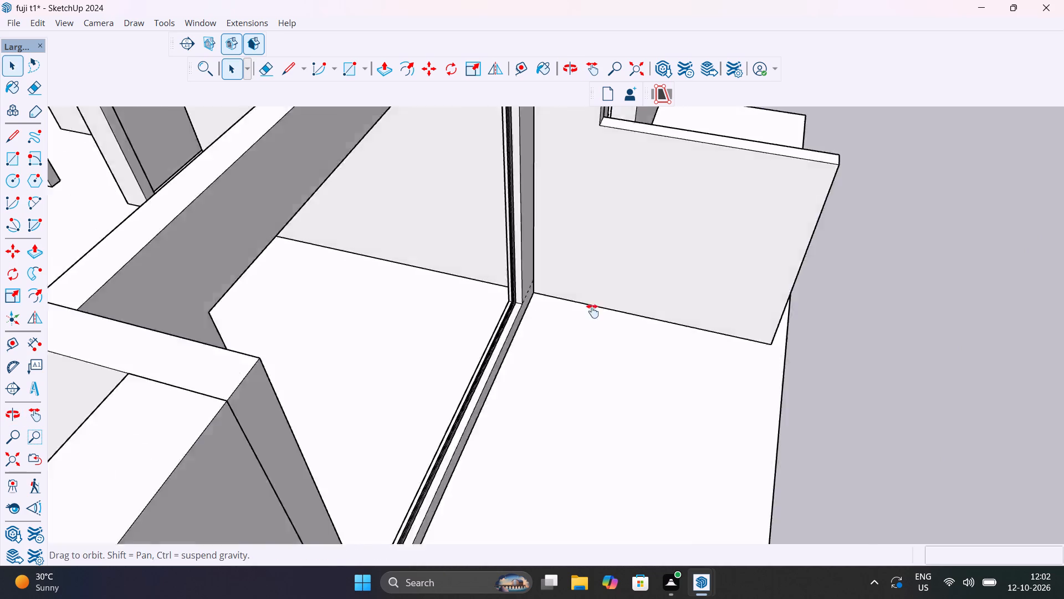
{"action": "middle_click_drag", "start_coordinate": [592, 311], "coordinate": [296, 351]}
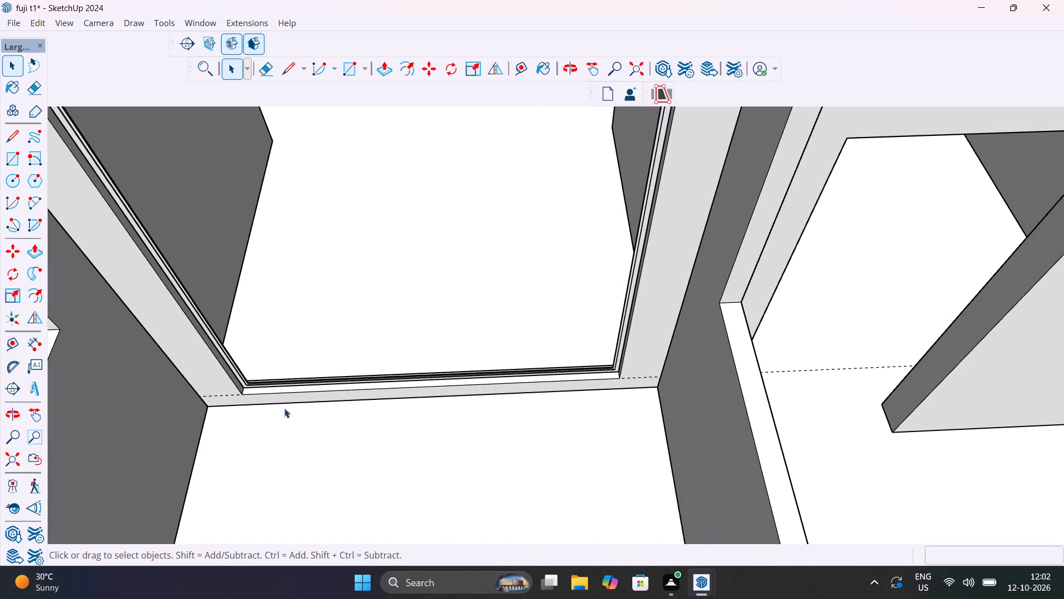
{"action": "scroll", "coordinate": [276, 374], "scroll_direction": "up", "scroll_amount": 18}
{"action": "scroll", "coordinate": [119, 403], "scroll_direction": "up", "scroll_amount": 6}
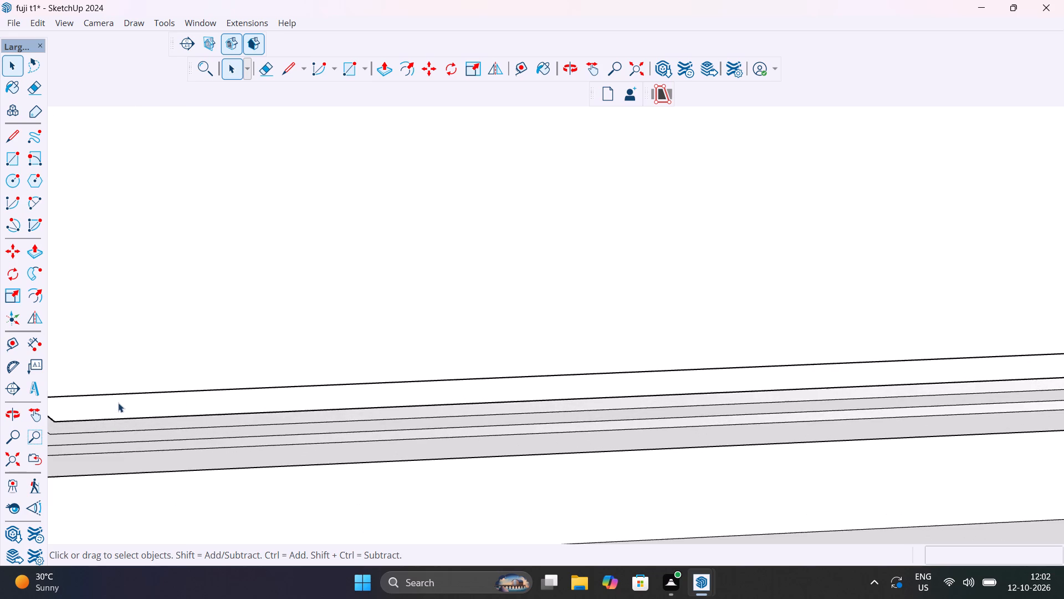
{"action": "middle_click_drag", "start_coordinate": [175, 398], "coordinate": [344, 439], "text": "shift"}
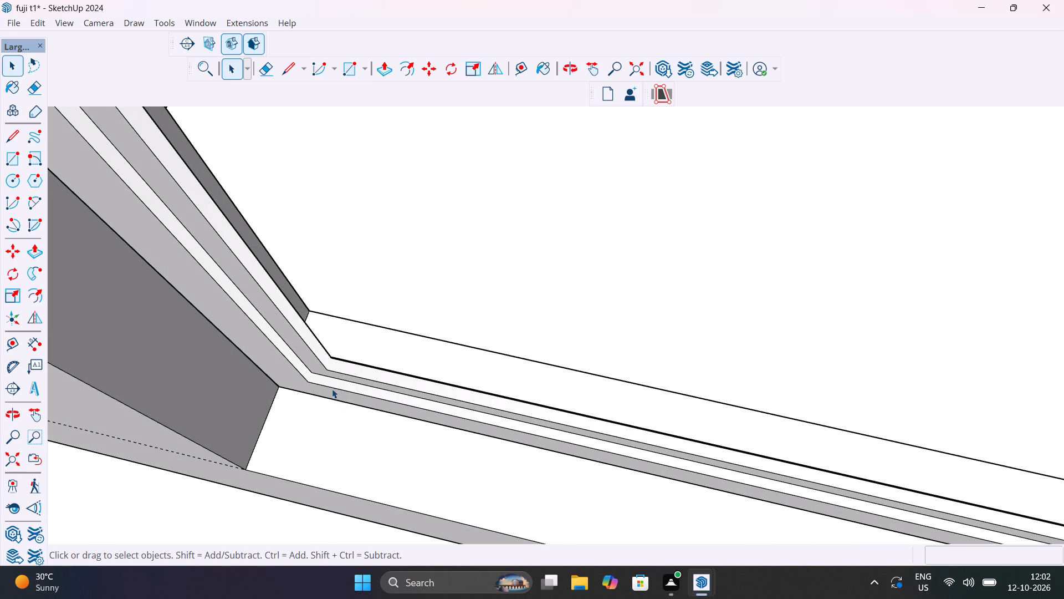
{"action": "scroll", "coordinate": [332, 367], "scroll_direction": "up", "scroll_amount": 13}
{"action": "scroll", "coordinate": [397, 388], "scroll_direction": "up", "scroll_amount": 1}
{"action": "middle_click_drag", "start_coordinate": [398, 388], "coordinate": [473, 268]}
{"action": "scroll", "coordinate": [473, 268], "scroll_direction": "down", "scroll_amount": 16}
{"action": "scroll", "coordinate": [473, 268], "scroll_direction": "down", "scroll_amount": 8}
{"action": "middle_click_drag", "start_coordinate": [546, 289], "coordinate": [390, 387]}
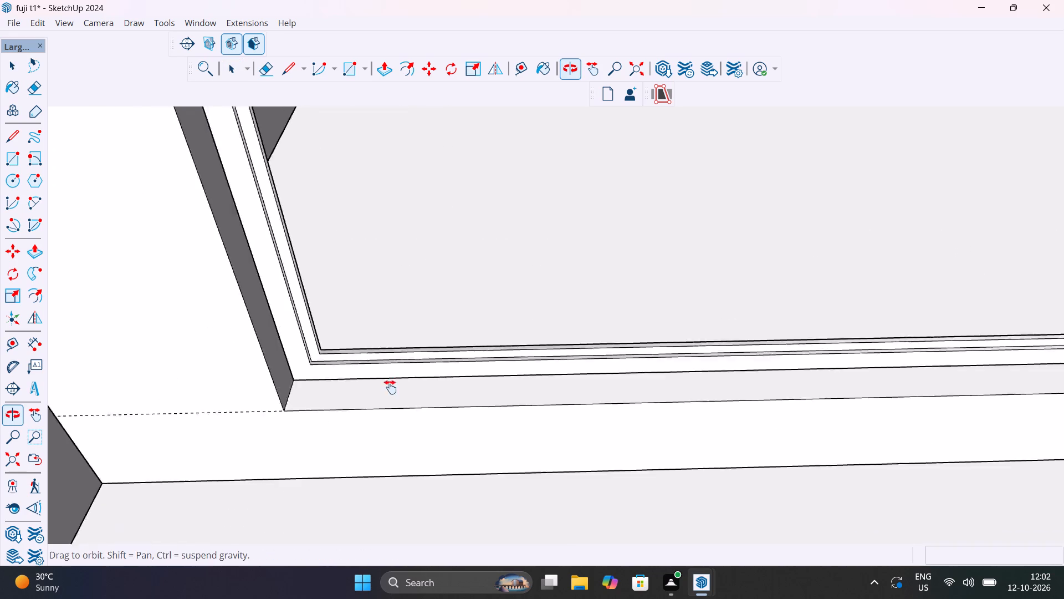
{"action": "middle_click_drag", "start_coordinate": [390, 387], "coordinate": [364, 415]}
{"action": "scroll", "coordinate": [364, 415], "scroll_direction": "down", "scroll_amount": 16}
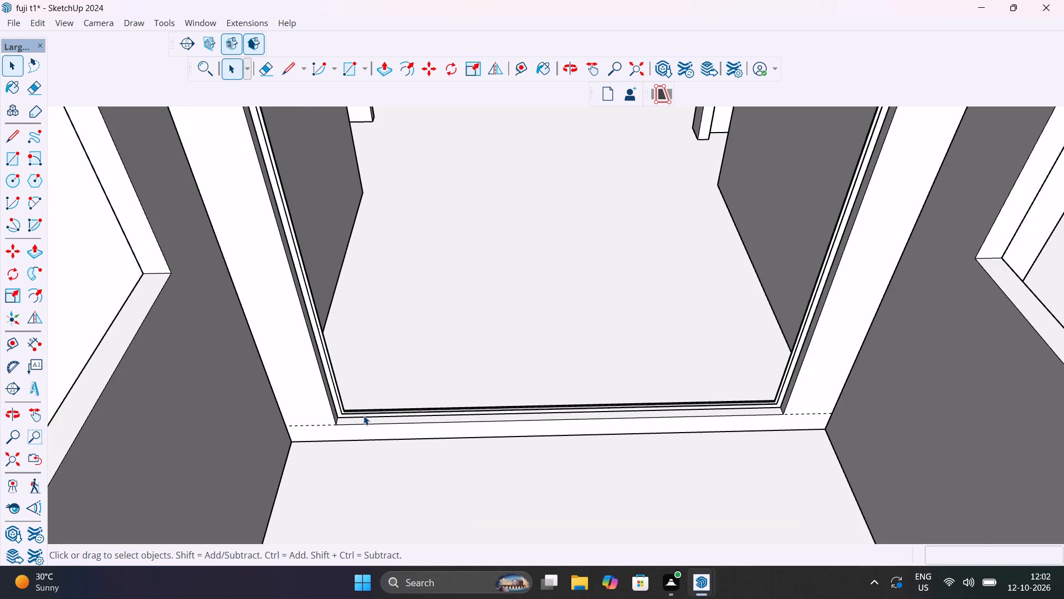
{"action": "scroll", "coordinate": [349, 408], "scroll_direction": "up", "scroll_amount": 10}
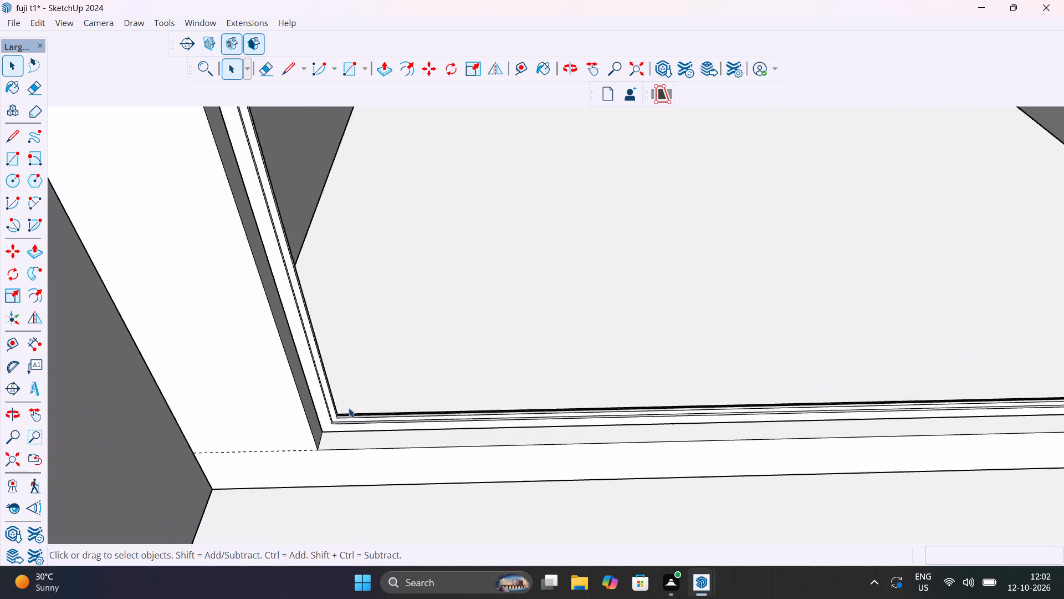
{"action": "scroll", "coordinate": [349, 408], "scroll_direction": "up", "scroll_amount": 17}
{"action": "scroll", "coordinate": [346, 412], "scroll_direction": "down", "scroll_amount": 7}
{"action": "scroll", "coordinate": [282, 458], "scroll_direction": "up", "scroll_amount": 3}
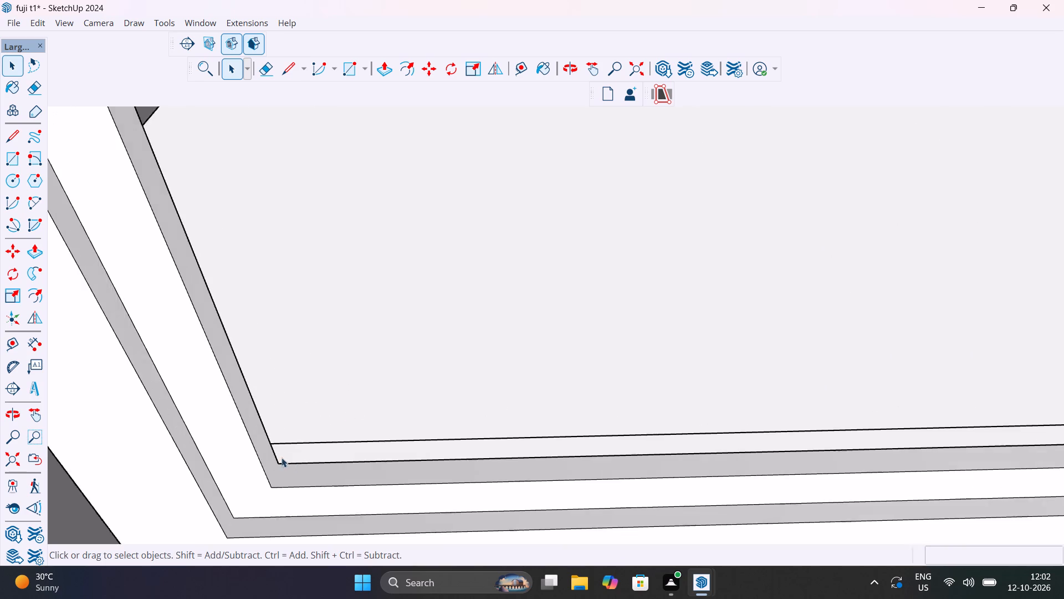
{"action": "scroll", "coordinate": [282, 458], "scroll_direction": "up", "scroll_amount": 2}
{"action": "middle_click_drag", "start_coordinate": [312, 466], "coordinate": [283, 518]}
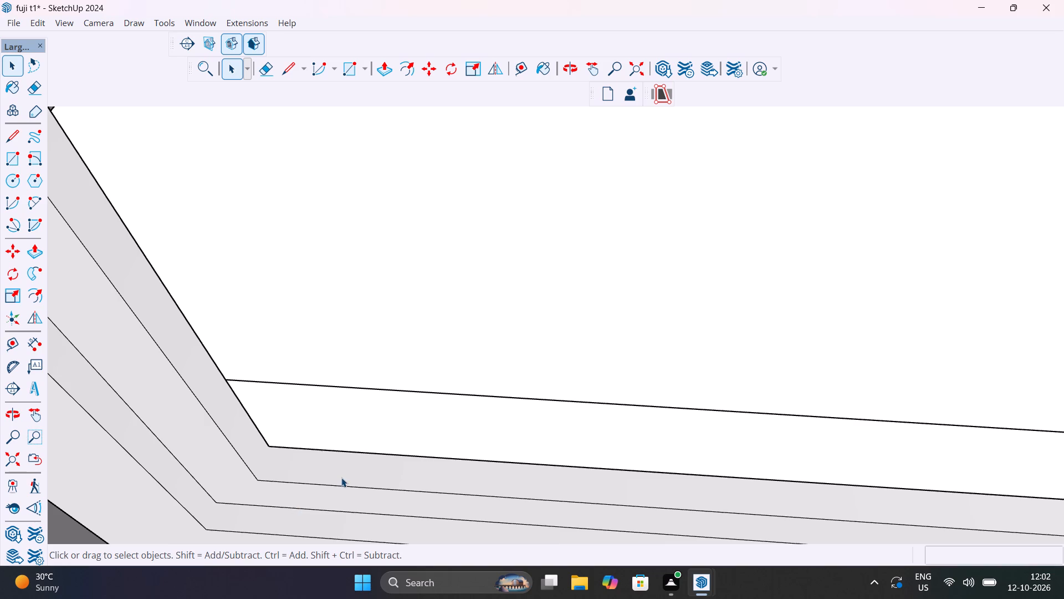
{"action": "scroll", "coordinate": [342, 478], "scroll_direction": "down", "scroll_amount": 20}
{"action": "scroll", "coordinate": [342, 478], "scroll_direction": "down", "scroll_amount": 17}
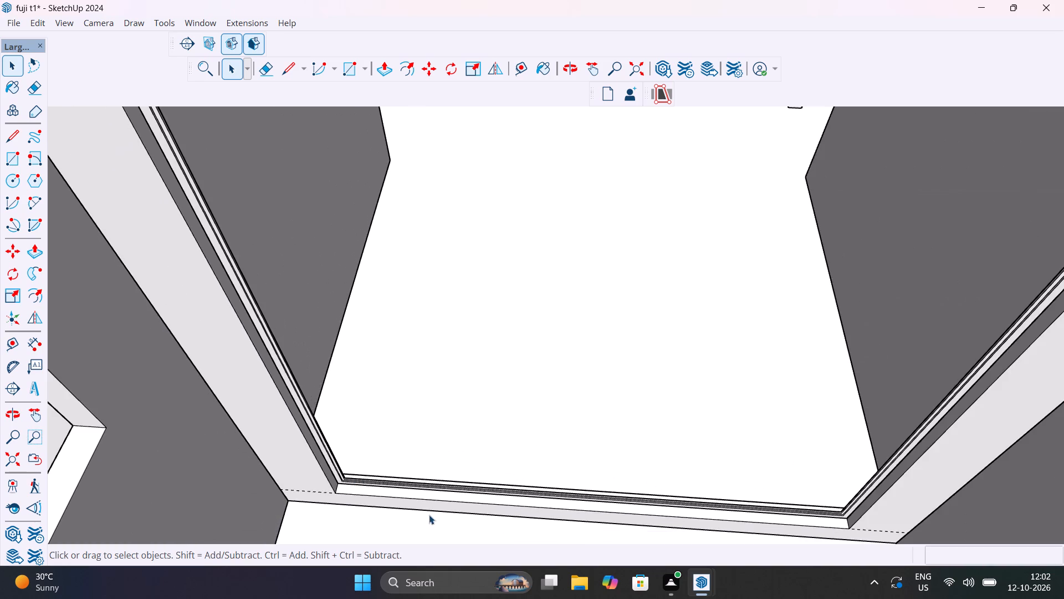
{"action": "middle_click_drag", "start_coordinate": [437, 510], "coordinate": [509, 378]}
{"action": "scroll", "coordinate": [509, 396], "scroll_direction": "down", "scroll_amount": 4}
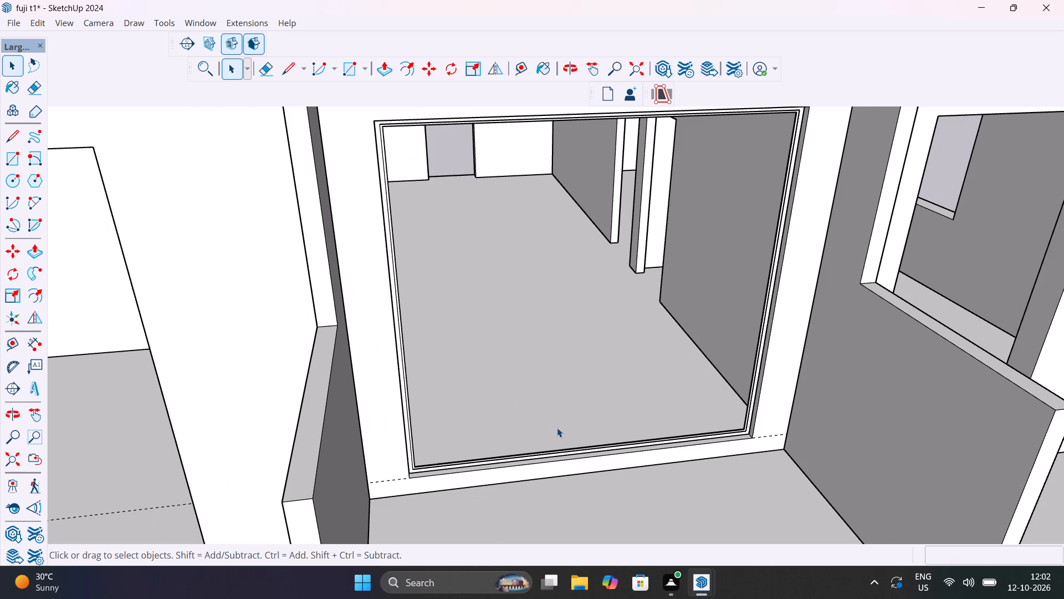
Open 3D Warehouse and browse the "sliding doors" models for one suited to the framed balcony opening.
{"action": "left_click", "coordinate": [201, 23]}
{"action": "left_click", "coordinate": [234, 138]}
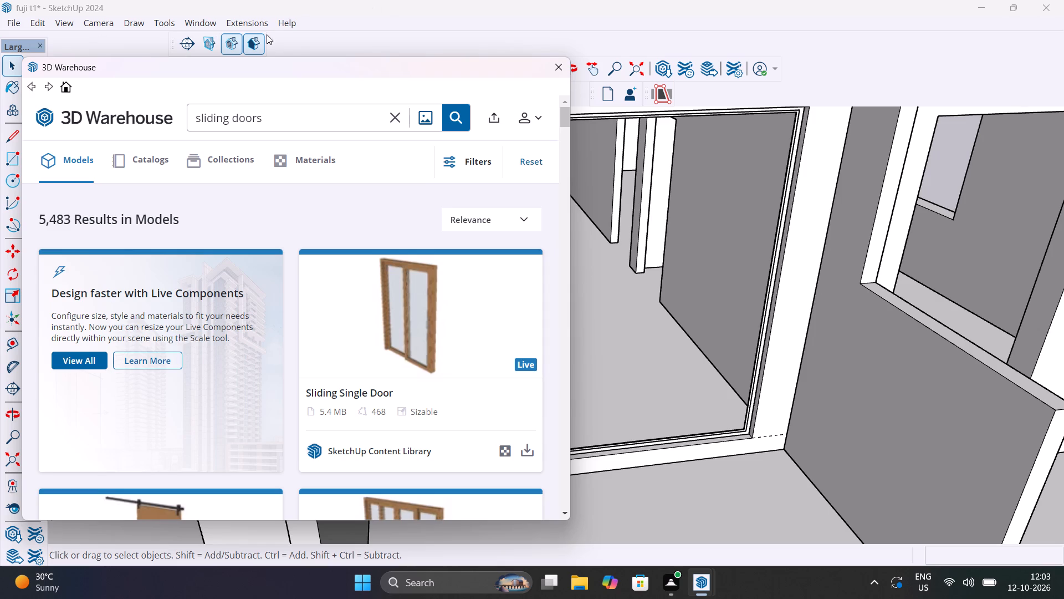
{"action": "scroll", "coordinate": [297, 367], "scroll_direction": "down", "scroll_amount": 8}
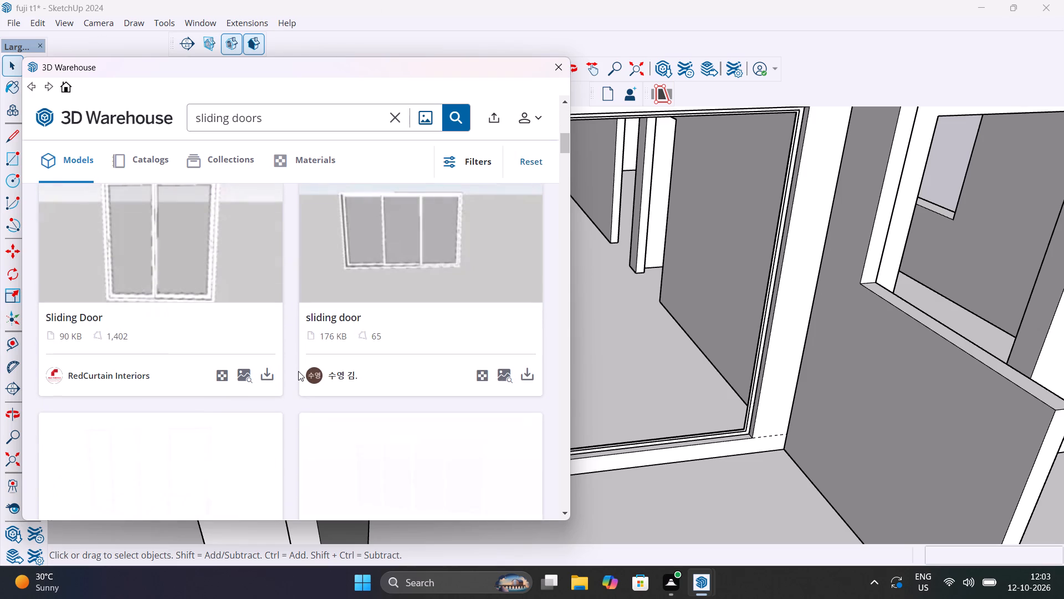
{"action": "scroll", "coordinate": [298, 371], "scroll_direction": "up", "scroll_amount": 1}
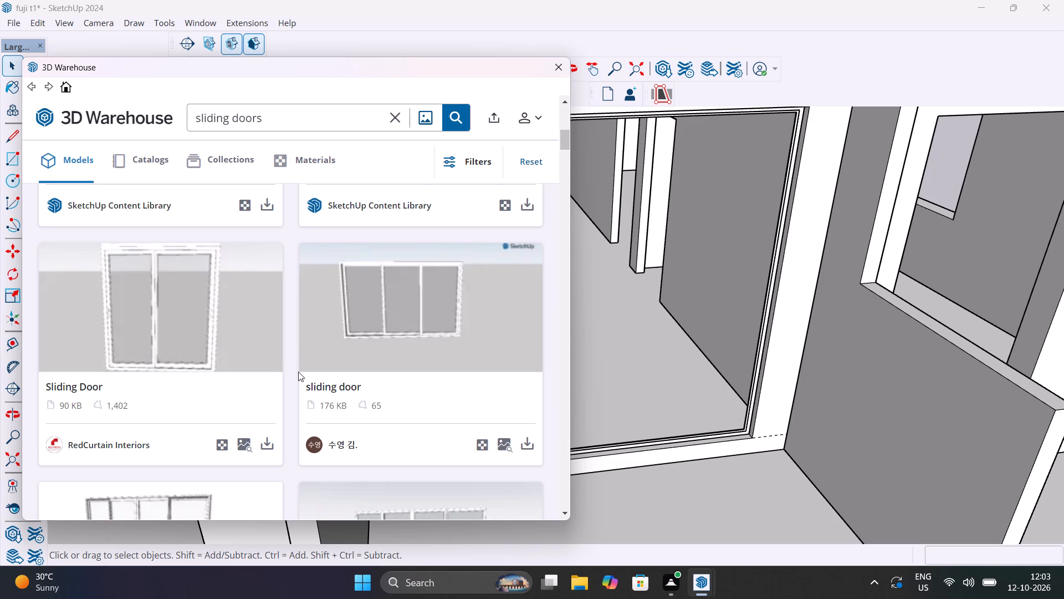
{"action": "scroll", "coordinate": [298, 372], "scroll_direction": "down", "scroll_amount": 3}
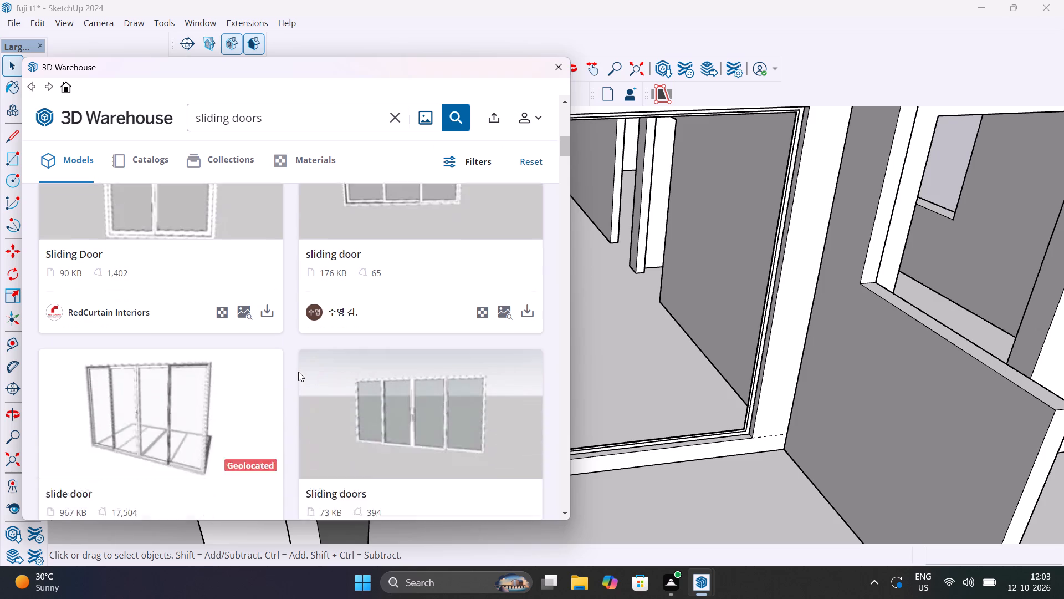
{"action": "scroll", "coordinate": [298, 372], "scroll_direction": "up", "scroll_amount": 3}
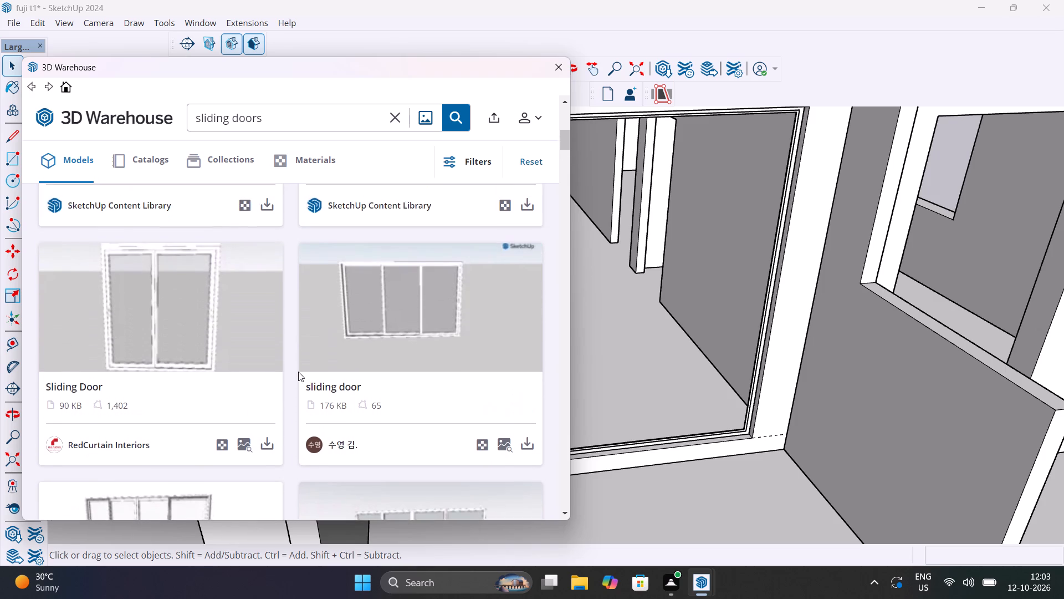
{"action": "scroll", "coordinate": [298, 372], "scroll_direction": "down", "scroll_amount": 8}
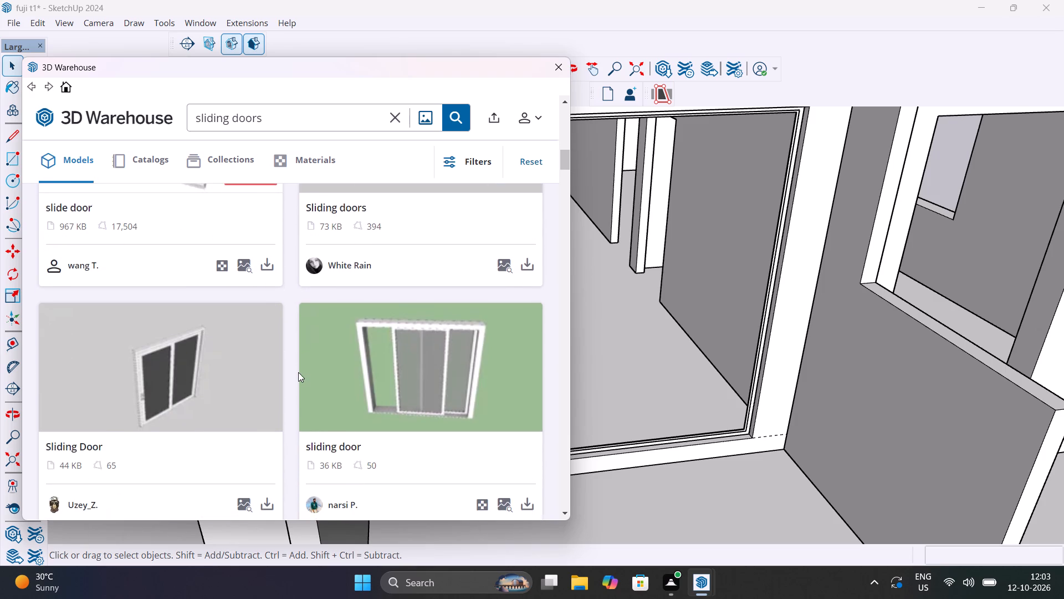
{"action": "scroll", "coordinate": [298, 372], "scroll_direction": "down", "scroll_amount": 1}
{"action": "scroll", "coordinate": [298, 372], "scroll_direction": "up", "scroll_amount": 2}
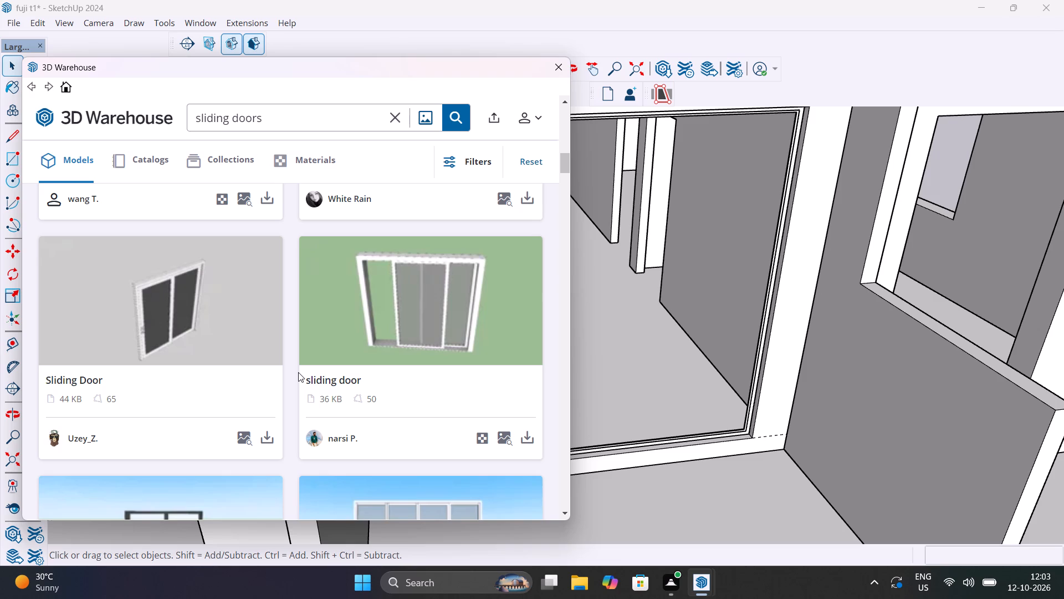
{"action": "scroll", "coordinate": [298, 372], "scroll_direction": "down", "scroll_amount": 1}
{"action": "scroll", "coordinate": [298, 372], "scroll_direction": "up", "scroll_amount": 1}
{"action": "scroll", "coordinate": [298, 372], "scroll_direction": "down", "scroll_amount": 2}
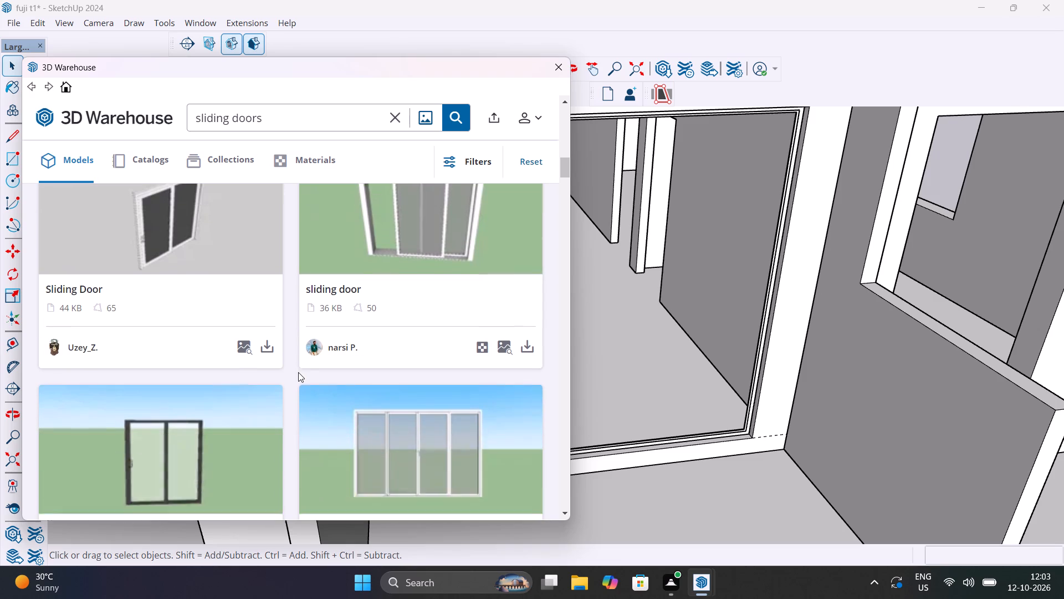
{"action": "scroll", "coordinate": [298, 372], "scroll_direction": "down", "scroll_amount": 1}
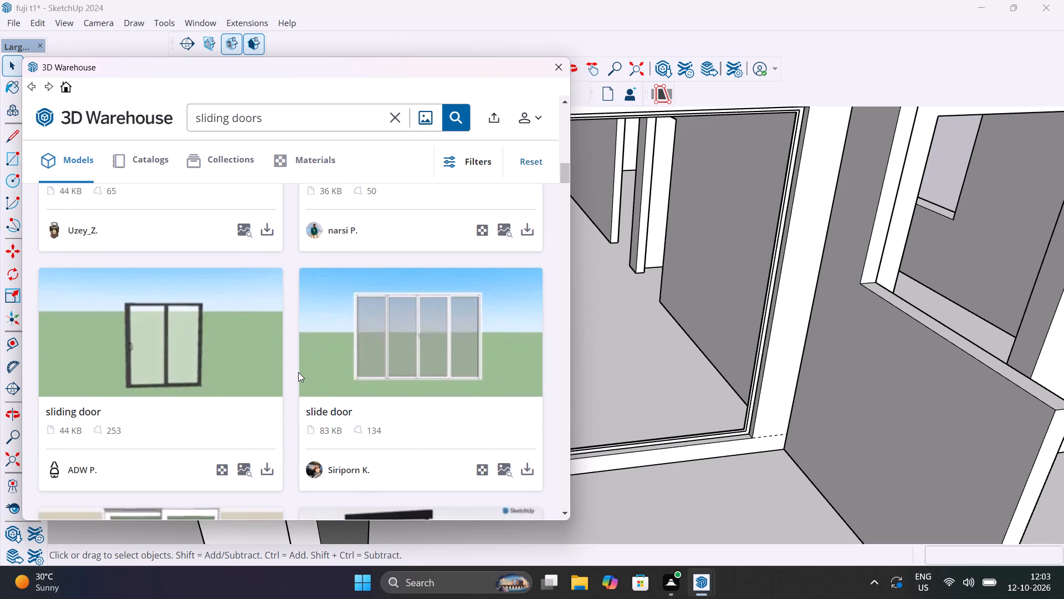
{"action": "scroll", "coordinate": [298, 372], "scroll_direction": "up", "scroll_amount": 1}
{"action": "scroll", "coordinate": [298, 372], "scroll_direction": "down", "scroll_amount": 1}
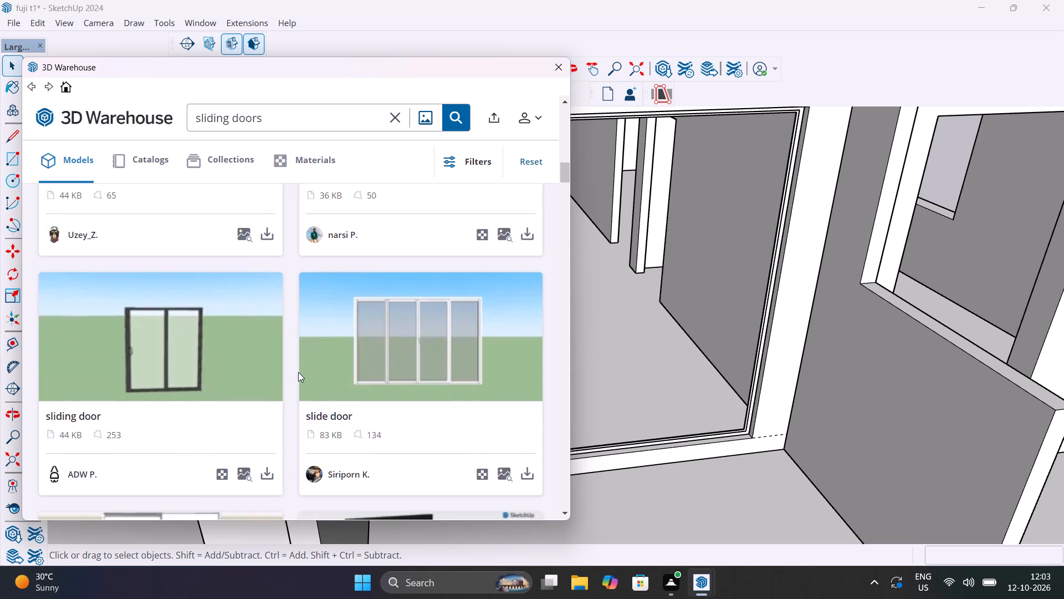
Load the 44 KB black-framed two-panel "sliding door" directly into the model and place it on open ground in front of the balcony.
{"action": "left_click", "coordinate": [261, 471]}
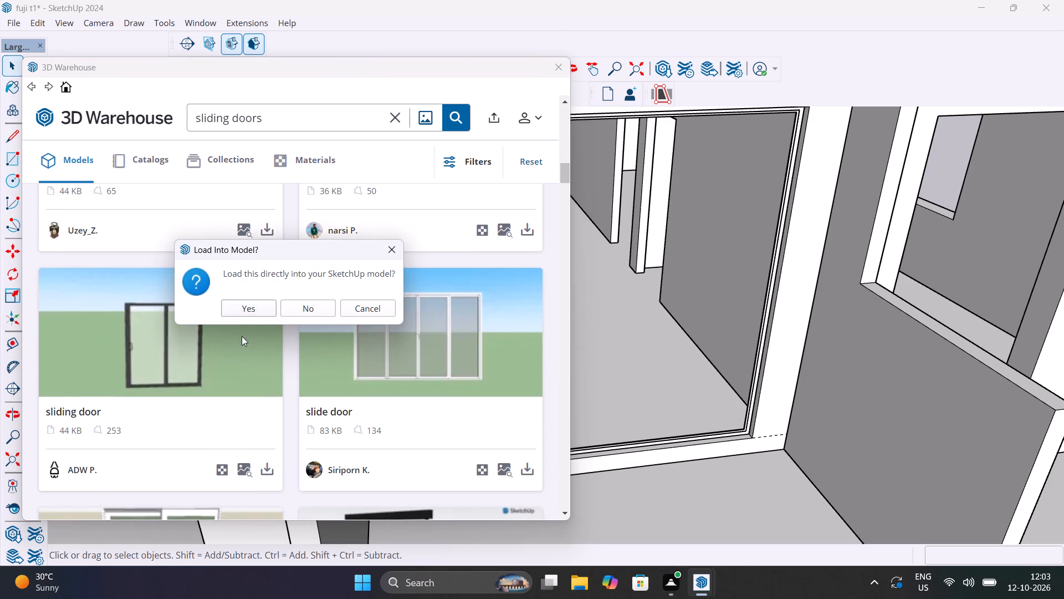
{"action": "left_click", "coordinate": [253, 302]}
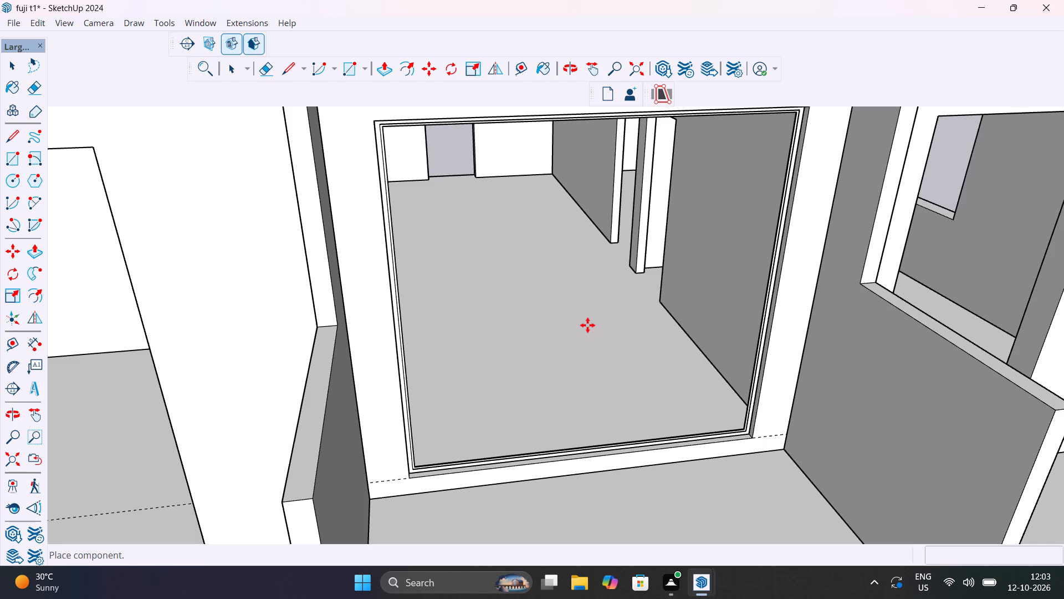
{"action": "scroll", "coordinate": [627, 402], "scroll_direction": "down", "scroll_amount": 14}
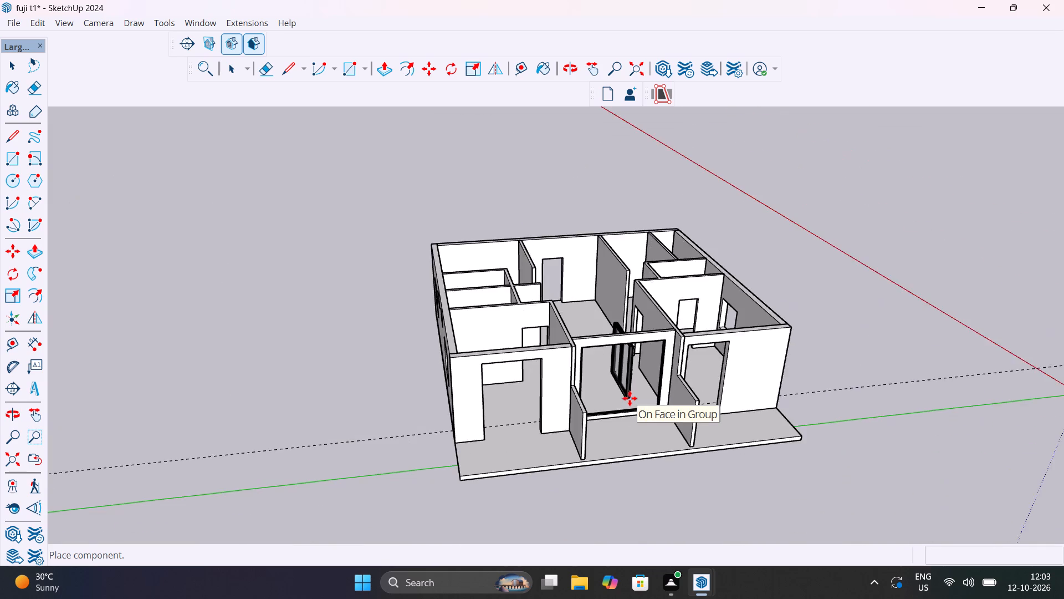
{"action": "scroll", "coordinate": [630, 398], "scroll_direction": "down", "scroll_amount": 4}
{"action": "left_click", "coordinate": [697, 506]}
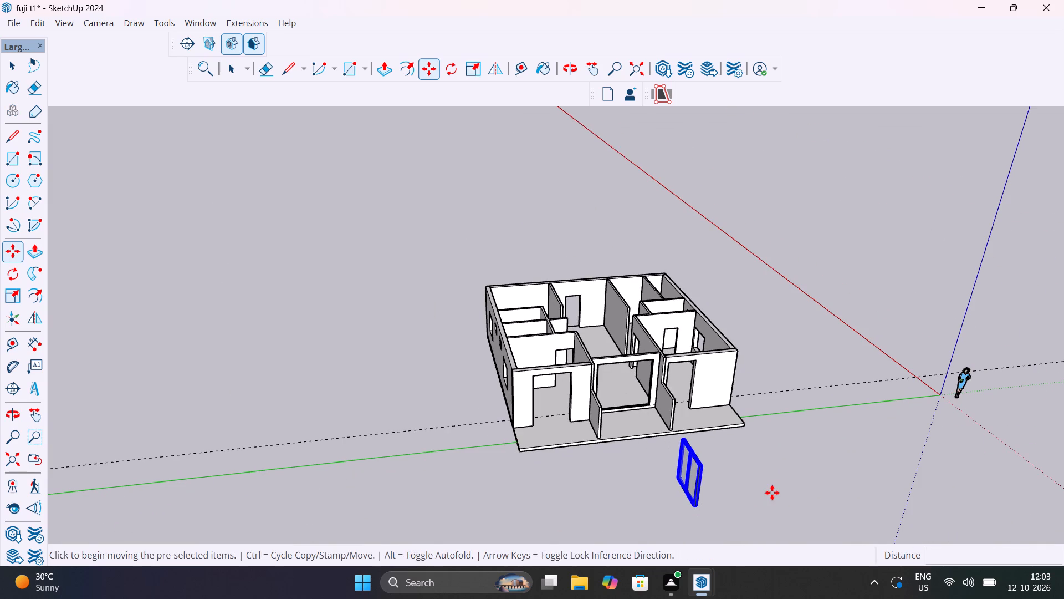
{"action": "key", "text": "space"}
{"action": "key", "text": "space"}
{"action": "left_click", "coordinate": [763, 495]}
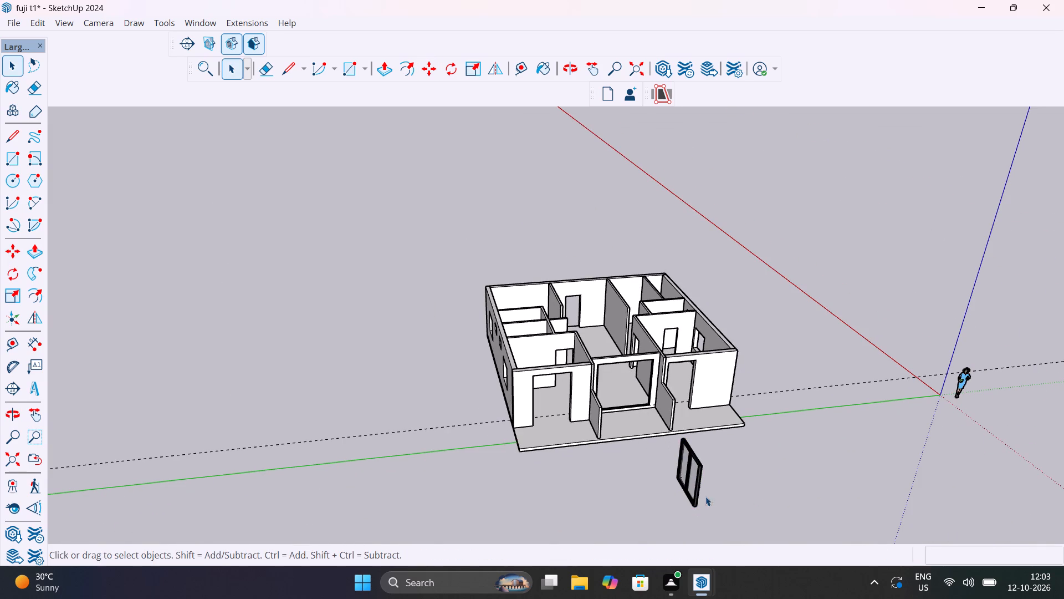
Rotate the sliding door 90 degrees horizontally about its bottom corner so it runs parallel to the balcony front.
{"action": "middle_click_drag", "start_coordinate": [705, 496], "coordinate": [508, 453]}
{"action": "scroll", "coordinate": [505, 453], "scroll_direction": "down", "scroll_amount": 1}
{"action": "scroll", "coordinate": [484, 508], "scroll_direction": "up", "scroll_amount": 16}
{"action": "middle_click_drag", "start_coordinate": [522, 481], "coordinate": [772, 485]}
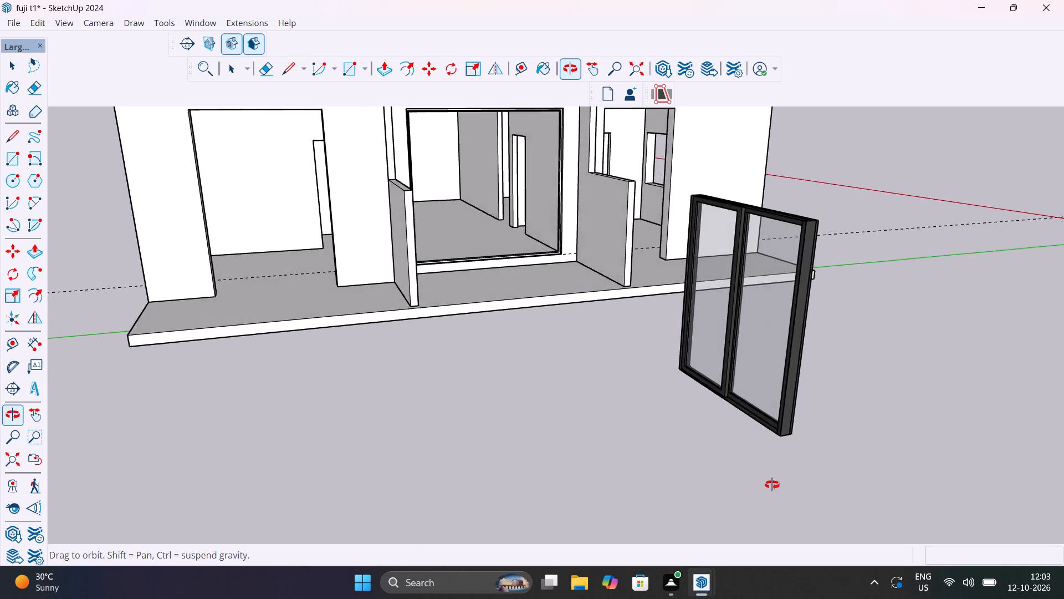
{"action": "middle_click_drag", "start_coordinate": [772, 485], "coordinate": [451, 483]}
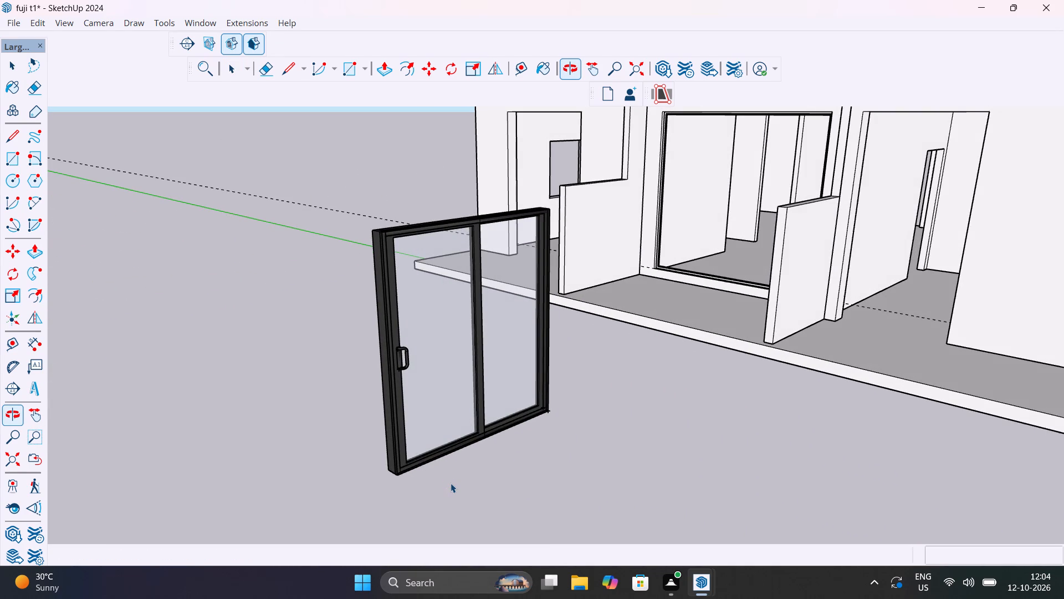
{"action": "scroll", "coordinate": [451, 483], "scroll_direction": "down", "scroll_amount": 7}
{"action": "middle_click_drag", "start_coordinate": [477, 489], "coordinate": [514, 527]}
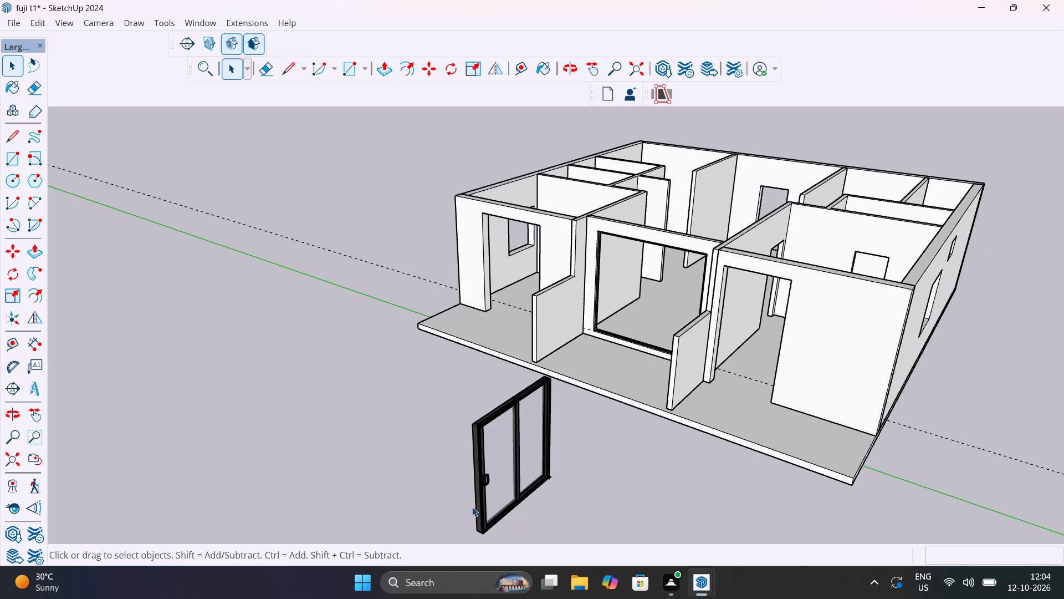
{"action": "scroll", "coordinate": [475, 507], "scroll_direction": "up", "scroll_amount": 7}
{"action": "left_click", "coordinate": [479, 507]}
{"action": "key", "text": "q"}
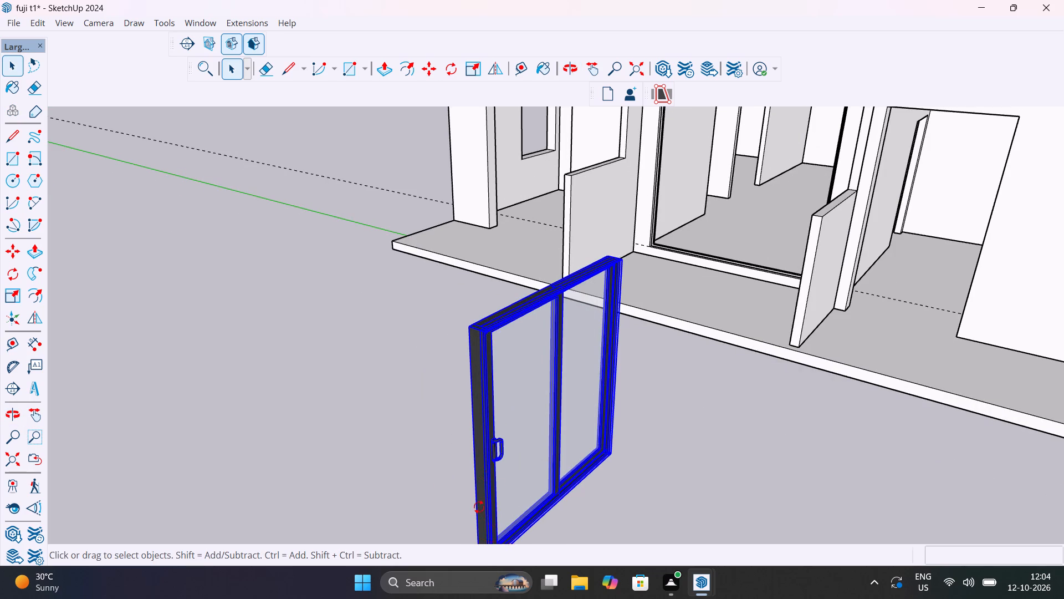
{"action": "scroll", "coordinate": [488, 503], "scroll_direction": "down", "scroll_amount": 6}
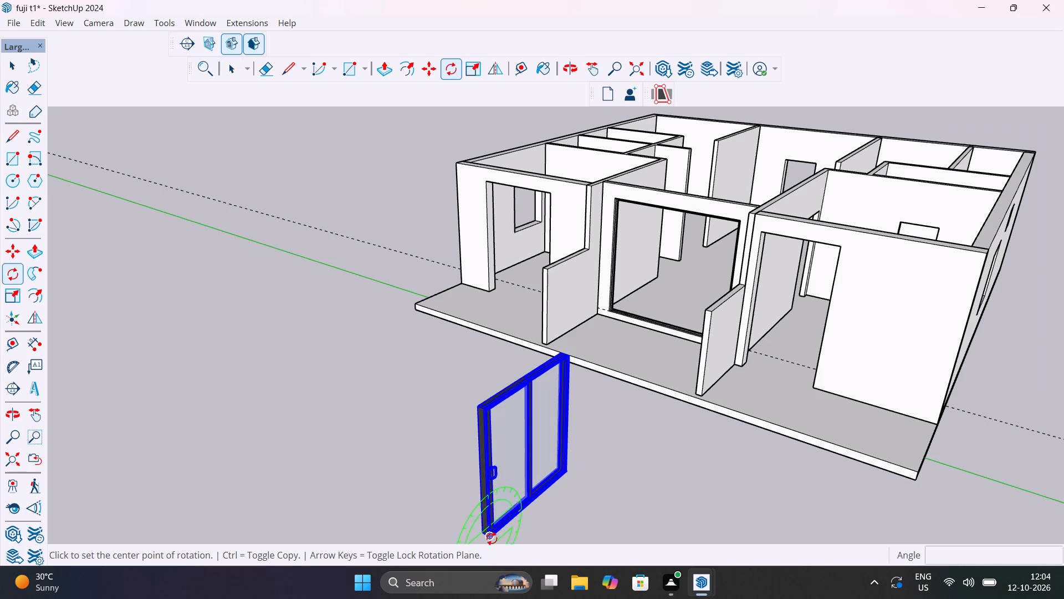
{"action": "middle_click_drag", "start_coordinate": [507, 522], "coordinate": [560, 431], "text": "shift"}
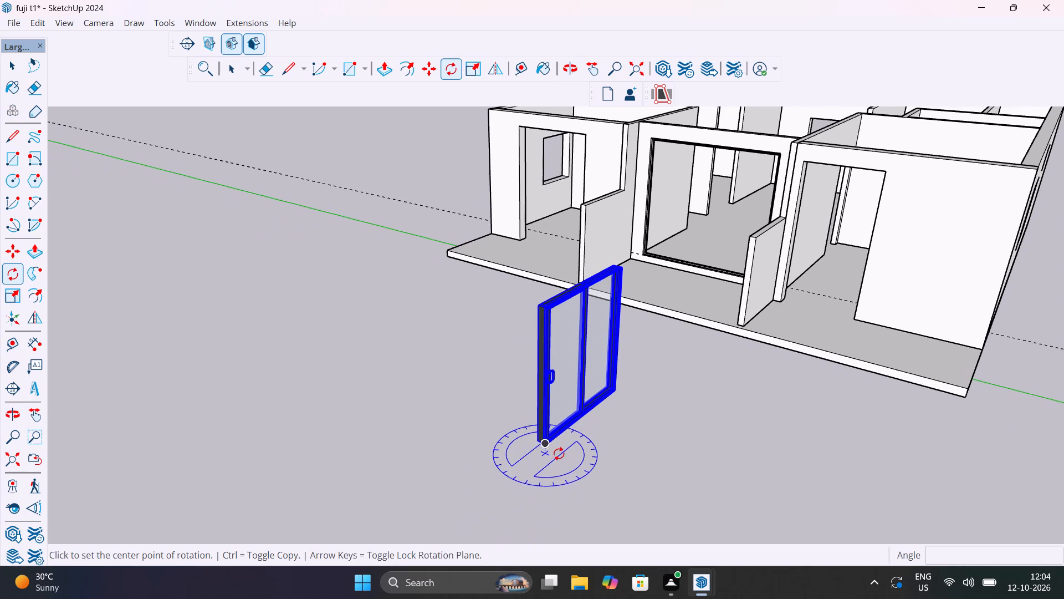
{"action": "left_click", "coordinate": [558, 455]}
{"action": "left_click", "coordinate": [513, 454]}
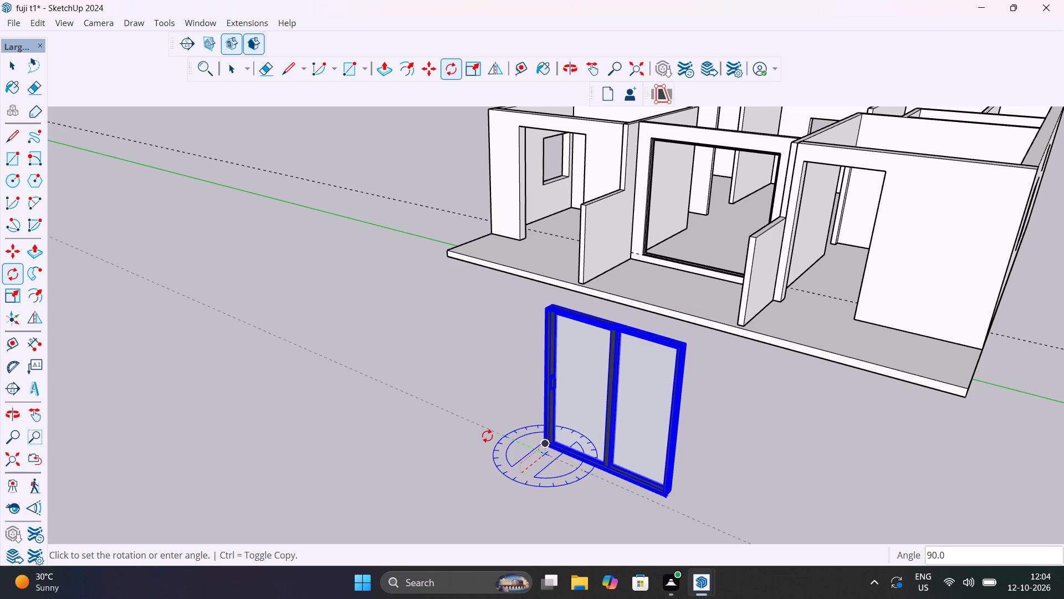
{"action": "type", "text": "90"}
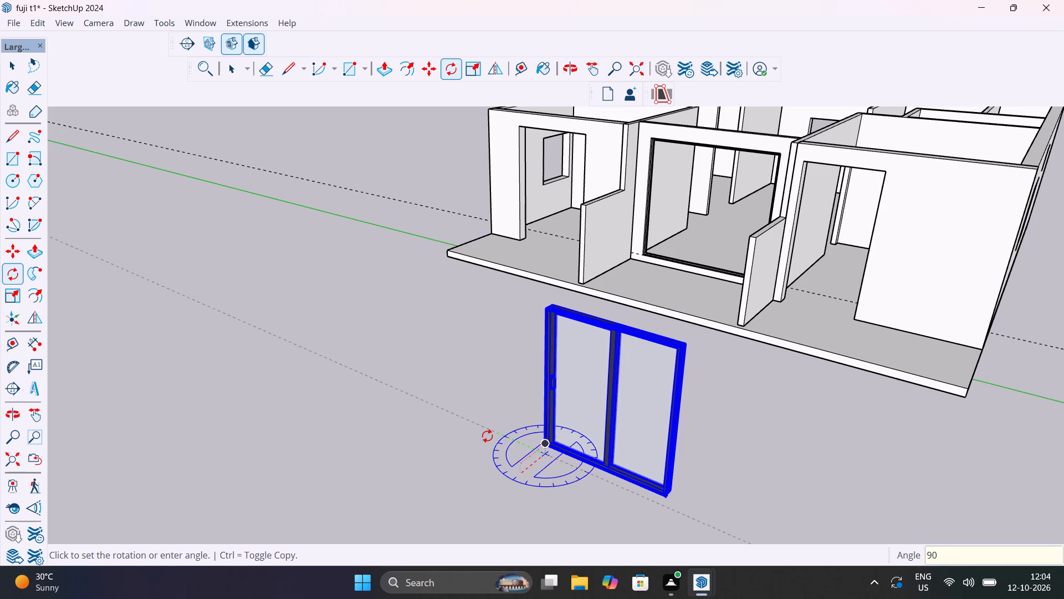
{"action": "key", "text": "Return"}
{"action": "key", "text": "space"}
{"action": "left_click", "coordinate": [487, 436]}
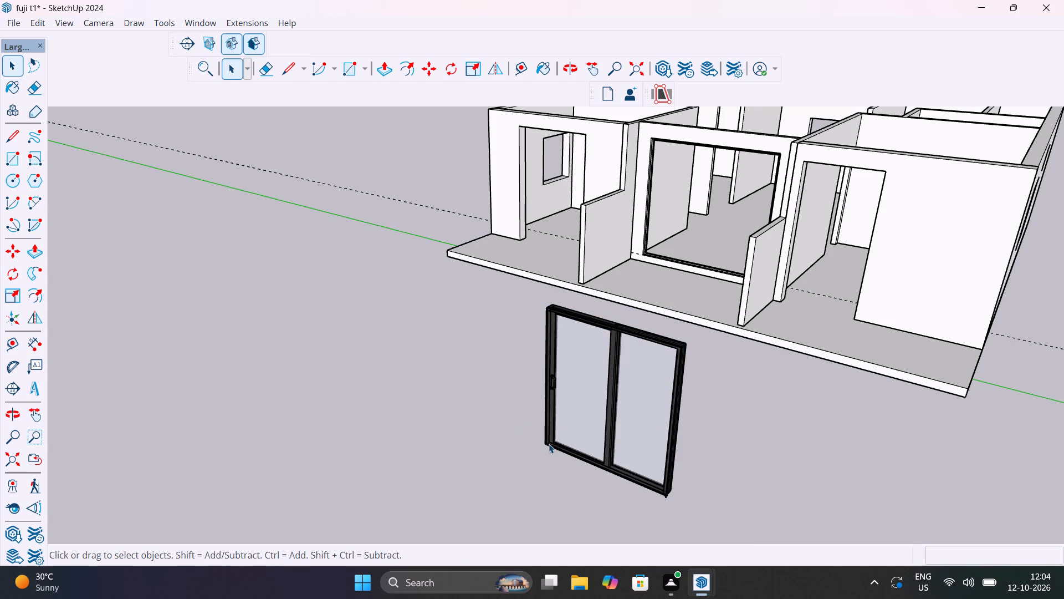
Copy the sliding door by its bottom corner about 24' 11 15/16" into the central opening, near the frame's inner bottom corner.
{"action": "middle_click_drag", "start_coordinate": [595, 456], "coordinate": [846, 491]}
{"action": "scroll", "coordinate": [785, 349], "scroll_direction": "up", "scroll_amount": 4}
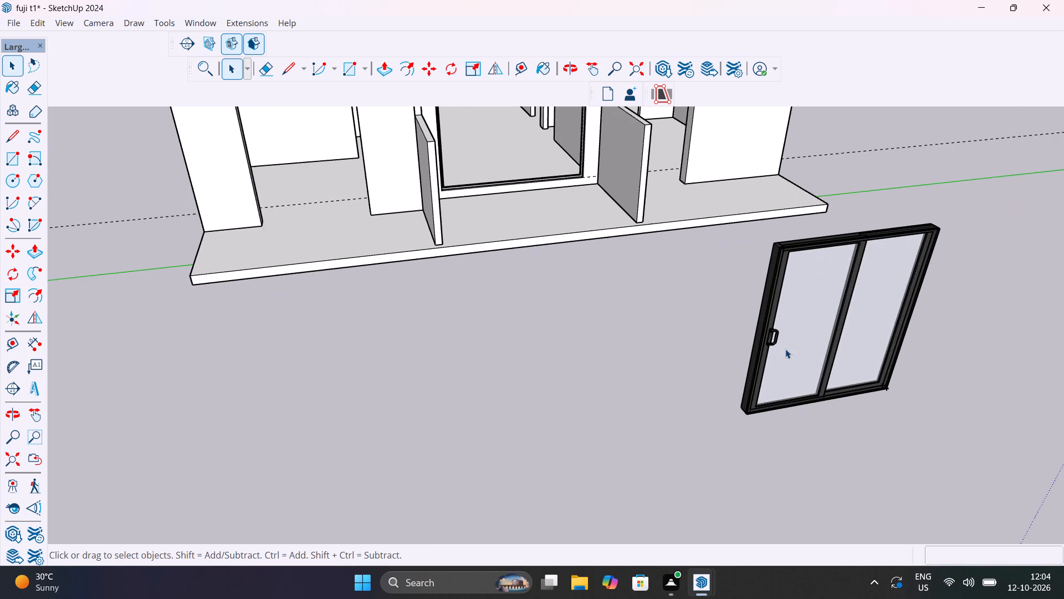
{"action": "left_click", "coordinate": [755, 388]}
{"action": "key", "text": "m"}
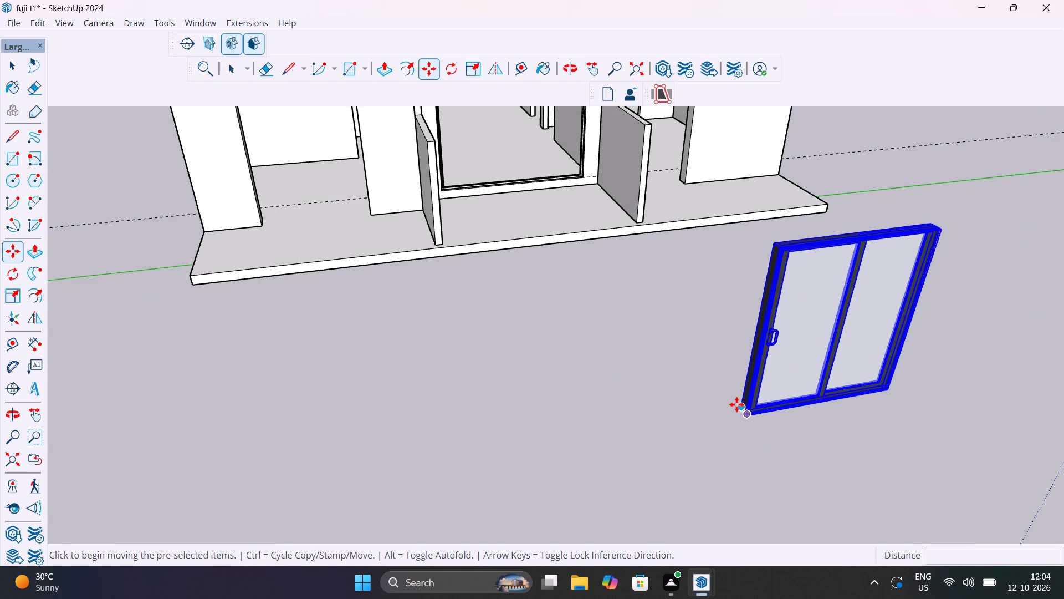
{"action": "scroll", "coordinate": [735, 405], "scroll_direction": "up", "scroll_amount": 12}
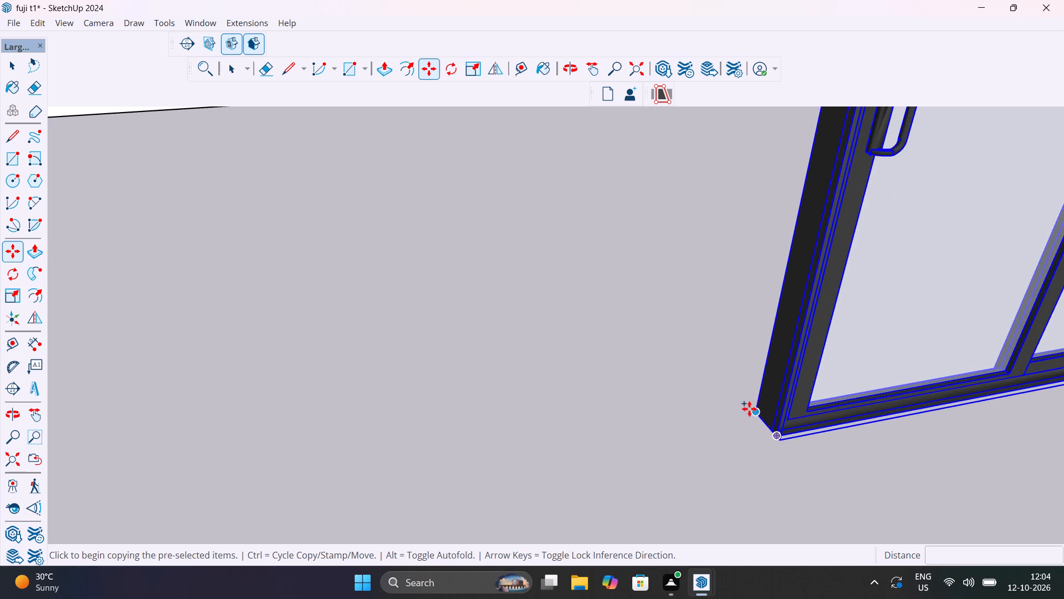
{"action": "left_click", "coordinate": [751, 411]}
{"action": "scroll", "coordinate": [540, 343], "scroll_direction": "down", "scroll_amount": 20}
{"action": "scroll", "coordinate": [540, 343], "scroll_direction": "down", "scroll_amount": 2}
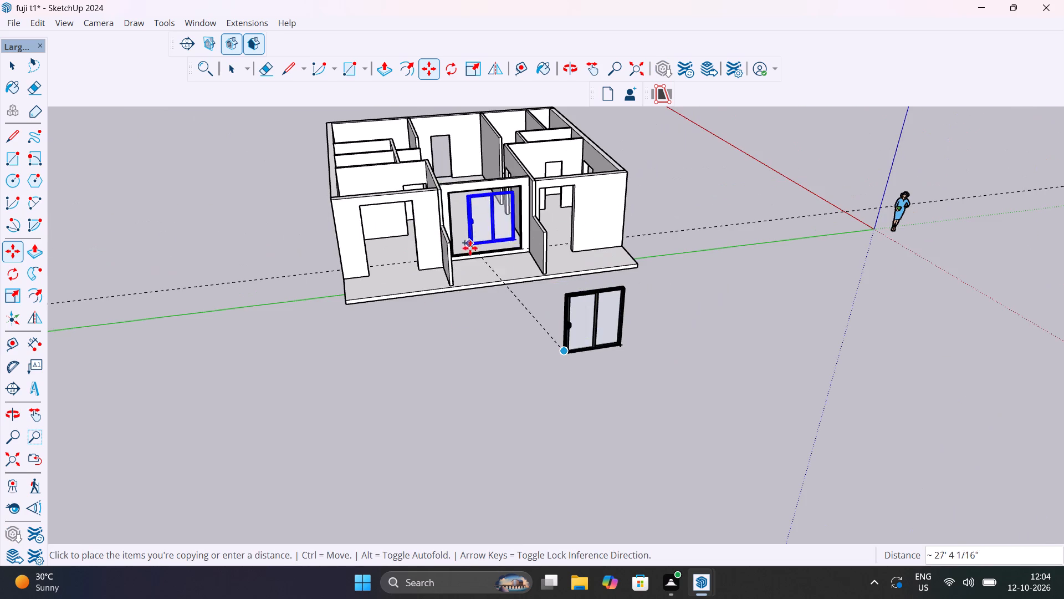
{"action": "scroll", "coordinate": [464, 252], "scroll_direction": "up", "scroll_amount": 14}
{"action": "middle_click_drag", "start_coordinate": [458, 261], "coordinate": [357, 316]}
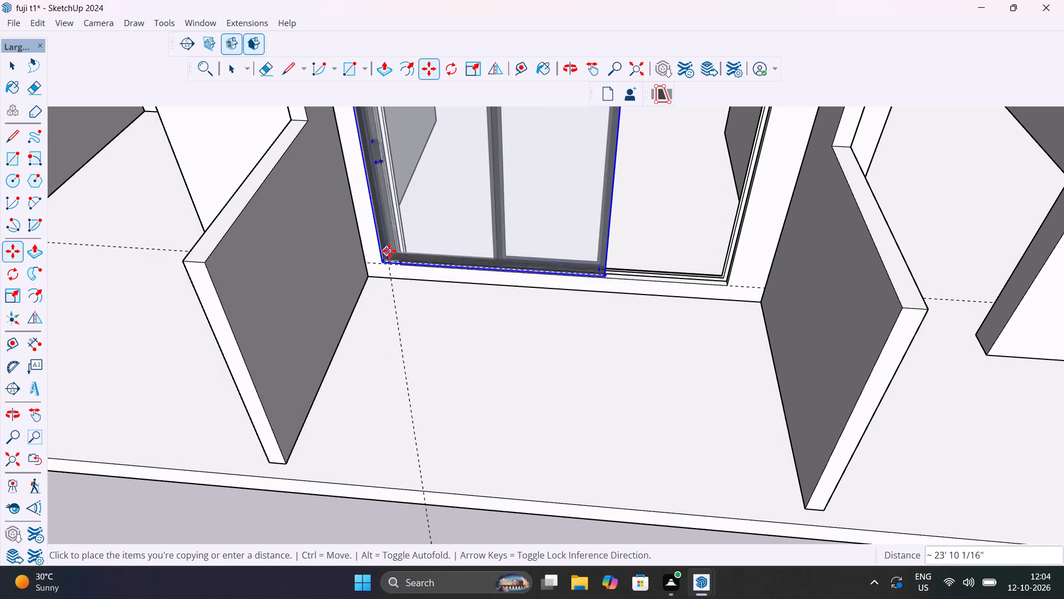
{"action": "scroll", "coordinate": [405, 243], "scroll_direction": "up", "scroll_amount": 20}
{"action": "scroll", "coordinate": [405, 243], "scroll_direction": "up", "scroll_amount": 7}
{"action": "scroll", "coordinate": [459, 272], "scroll_direction": "down", "scroll_amount": 6}
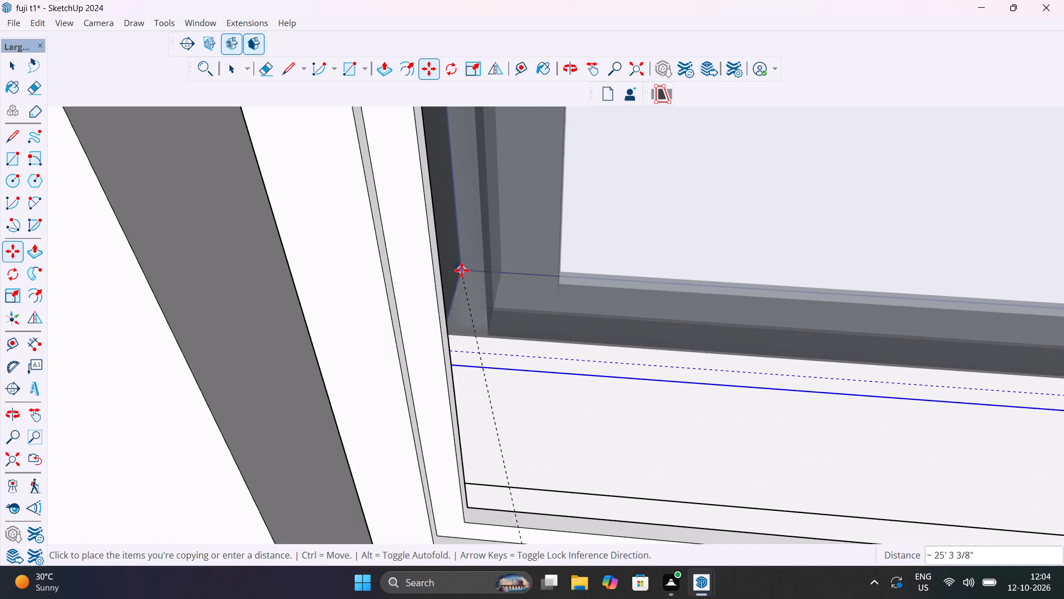
{"action": "scroll", "coordinate": [462, 270], "scroll_direction": "down", "scroll_amount": 7}
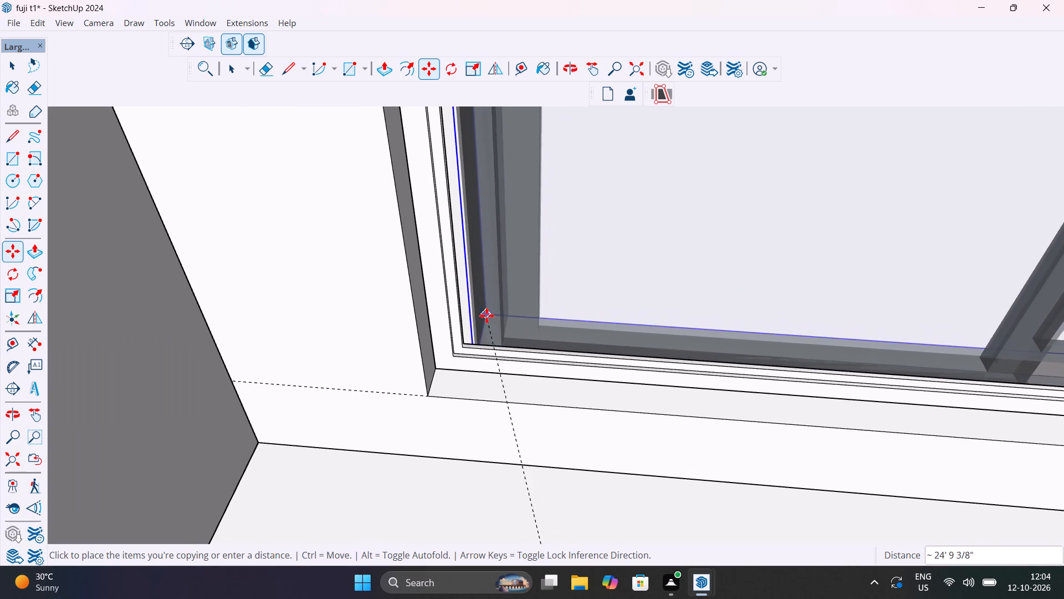
{"action": "scroll", "coordinate": [468, 344], "scroll_direction": "up", "scroll_amount": 3}
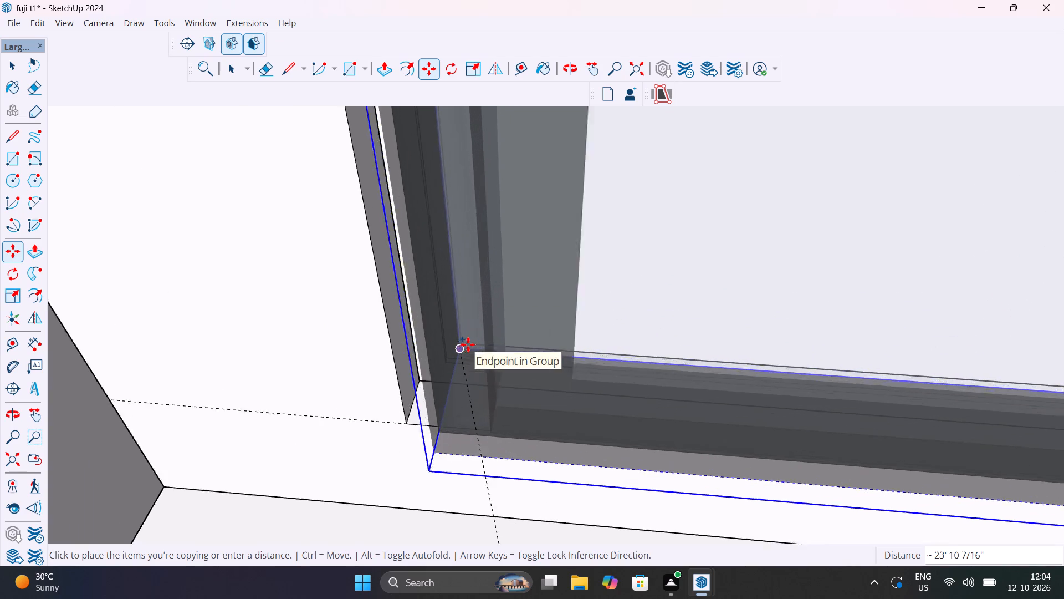
{"action": "scroll", "coordinate": [468, 344], "scroll_direction": "up", "scroll_amount": 17}
{"action": "scroll", "coordinate": [478, 339], "scroll_direction": "down", "scroll_amount": 8}
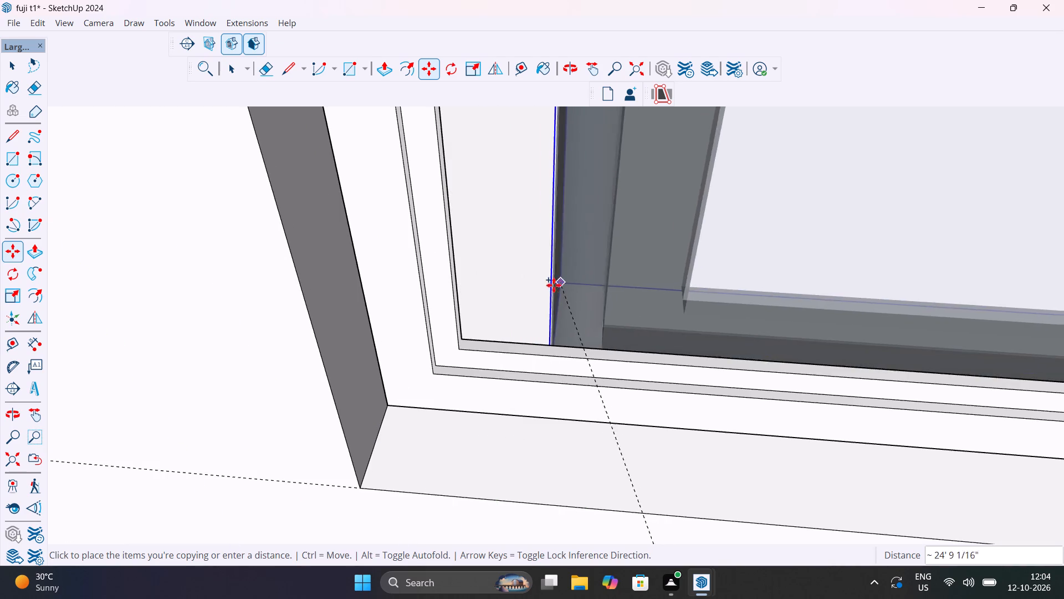
{"action": "left_click", "coordinate": [498, 248]}
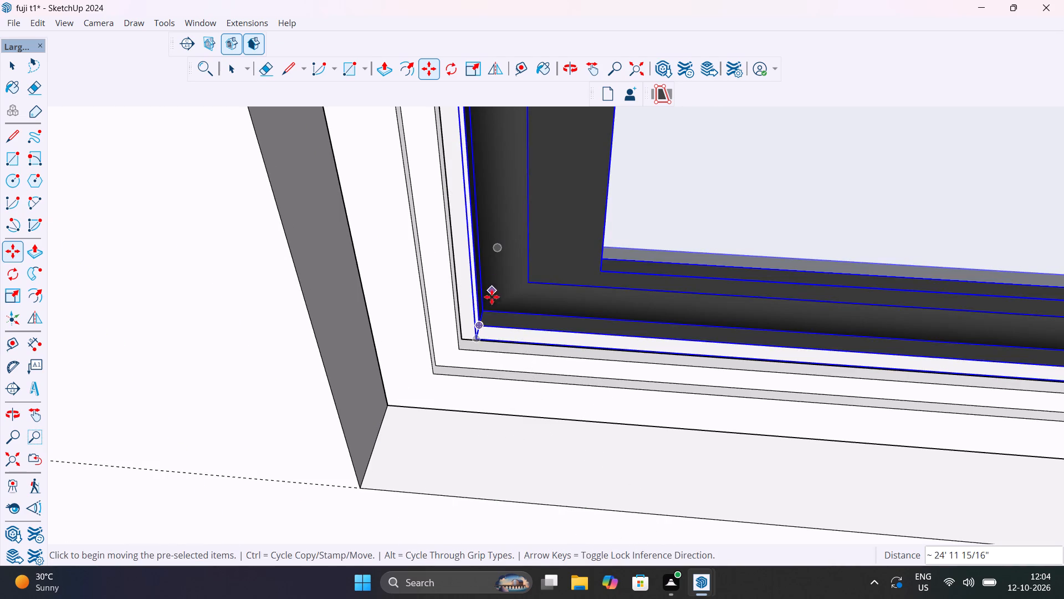
Move the sliding door by its bottom corner about 11 3/8" onto the inner bottom corner of the central opening's frame.
{"action": "left_click", "coordinate": [474, 340]}
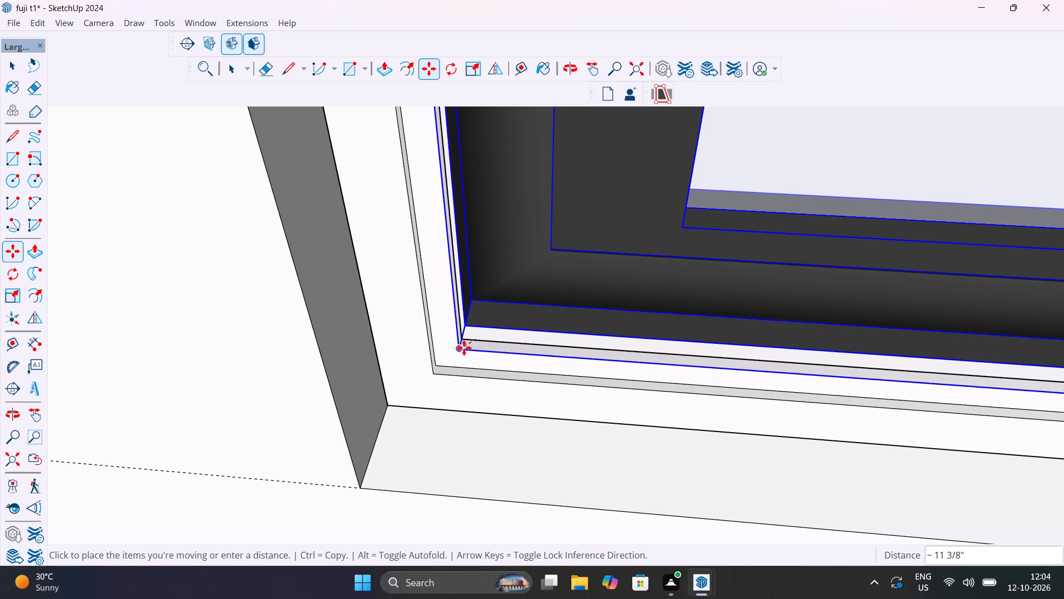
{"action": "left_click", "coordinate": [464, 348]}
{"action": "scroll", "coordinate": [495, 366], "scroll_direction": "down", "scroll_amount": 20}
{"action": "scroll", "coordinate": [495, 366], "scroll_direction": "down", "scroll_amount": 8}
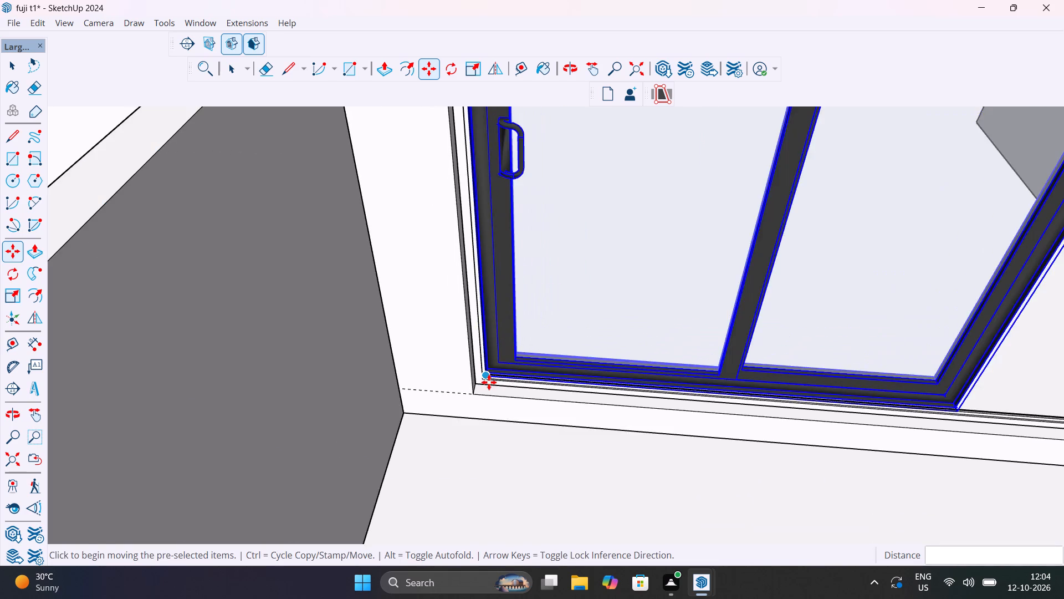
{"action": "scroll", "coordinate": [489, 382], "scroll_direction": "down", "scroll_amount": 12}
{"action": "key", "text": "space"}
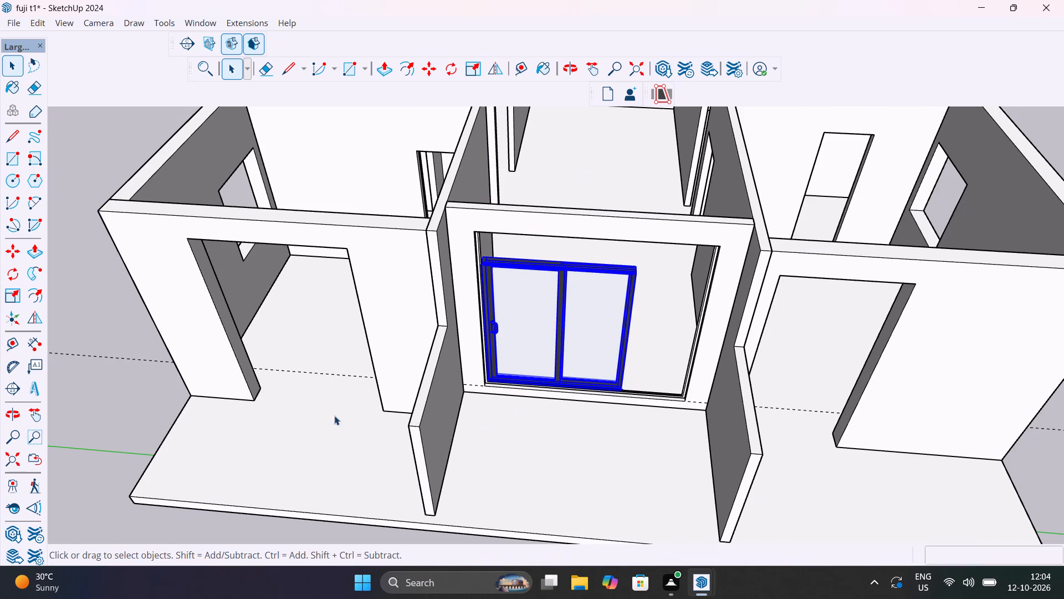
{"action": "left_click", "coordinate": [101, 394]}
Examine how the sliding door sits in the framed central opening from the balcony side and from inside the room.
{"action": "scroll", "coordinate": [514, 383], "scroll_direction": "up", "scroll_amount": 6}
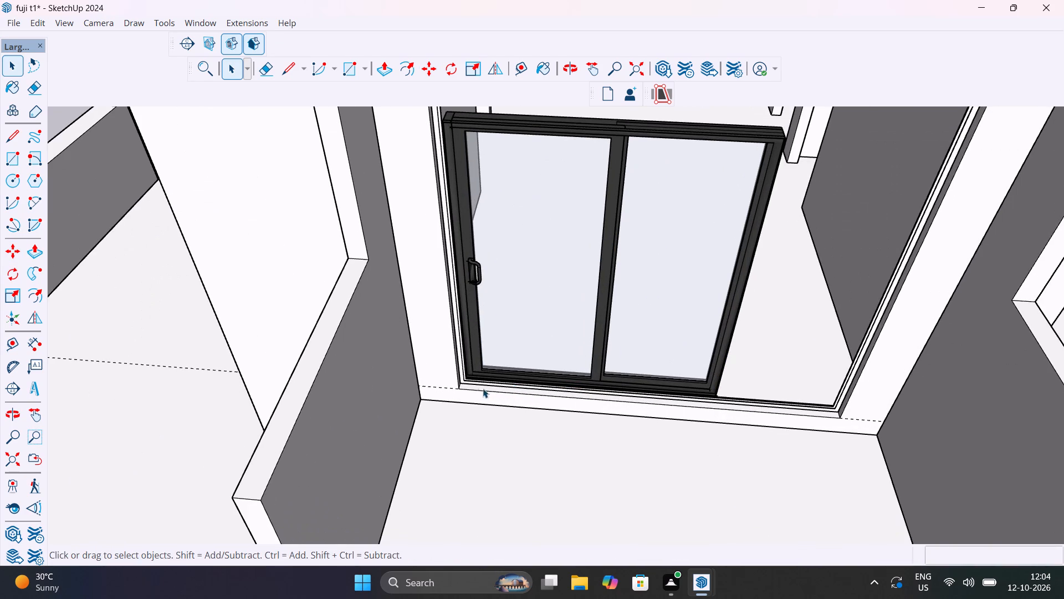
{"action": "middle_click_drag", "start_coordinate": [465, 320], "coordinate": [427, 303], "text": "shift"}
{"action": "scroll", "coordinate": [441, 447], "scroll_direction": "up", "scroll_amount": 1}
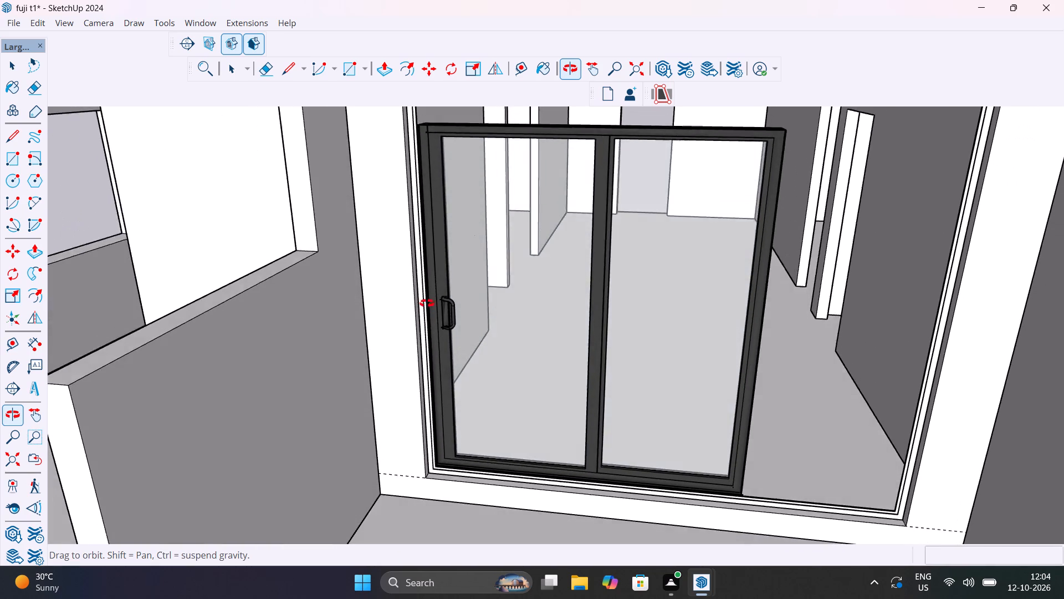
{"action": "middle_click_drag", "start_coordinate": [427, 303], "coordinate": [440, 286], "text": "shift"}
{"action": "scroll", "coordinate": [440, 286], "scroll_direction": "down", "scroll_amount": 8}
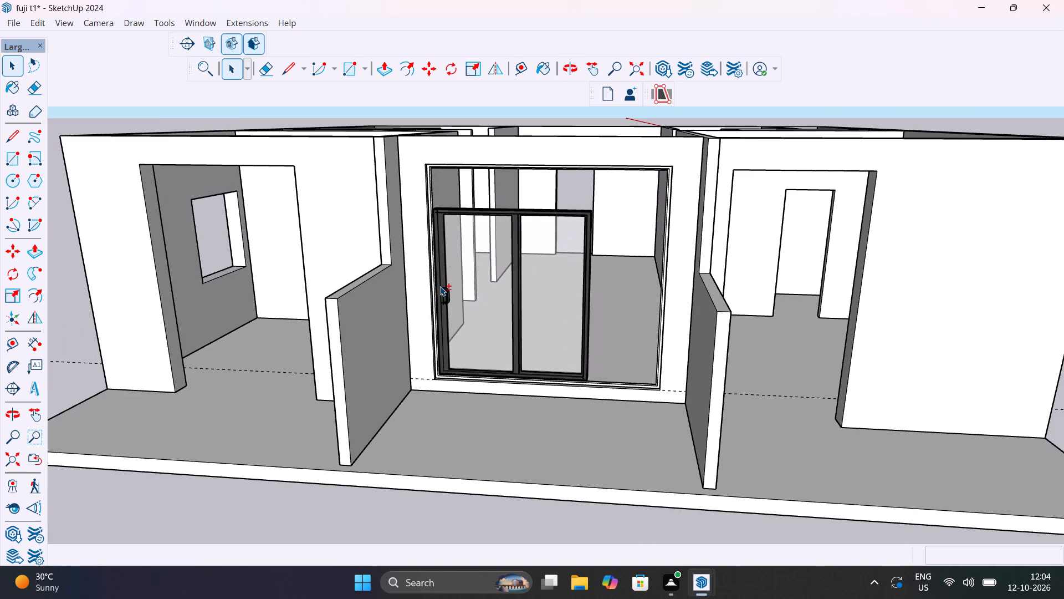
{"action": "scroll", "coordinate": [440, 286], "scroll_direction": "down", "scroll_amount": 2}
{"action": "middle_click_drag", "start_coordinate": [455, 333], "coordinate": [835, 521]}
{"action": "middle_click_drag", "start_coordinate": [685, 309], "coordinate": [734, 313]}
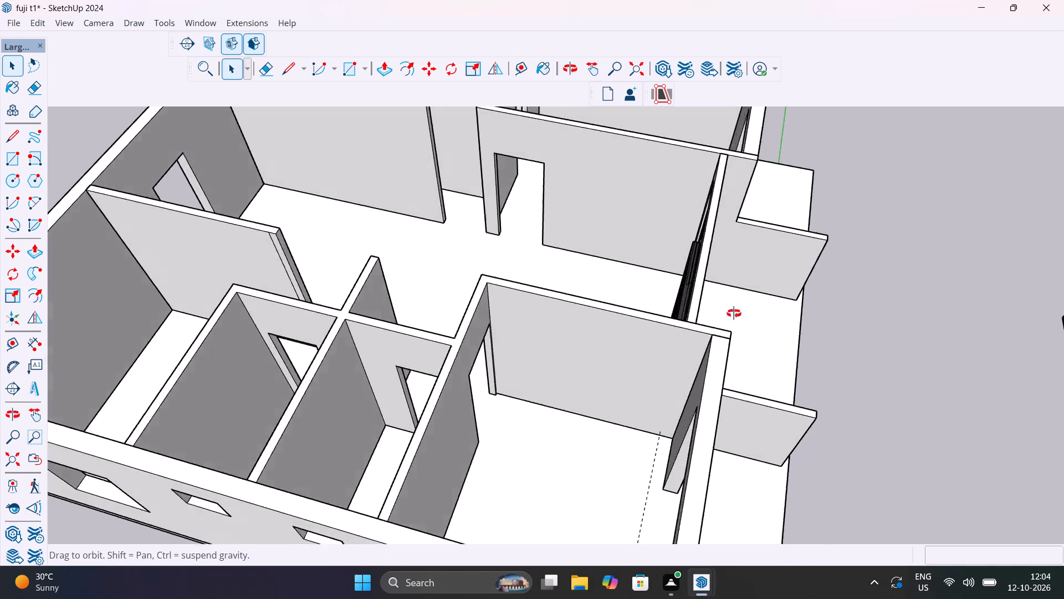
{"action": "middle_click_drag", "start_coordinate": [734, 313], "coordinate": [1063, 242]}
{"action": "scroll", "coordinate": [618, 160], "scroll_direction": "up", "scroll_amount": 11}
{"action": "middle_click_drag", "start_coordinate": [535, 309], "coordinate": [551, 307]}
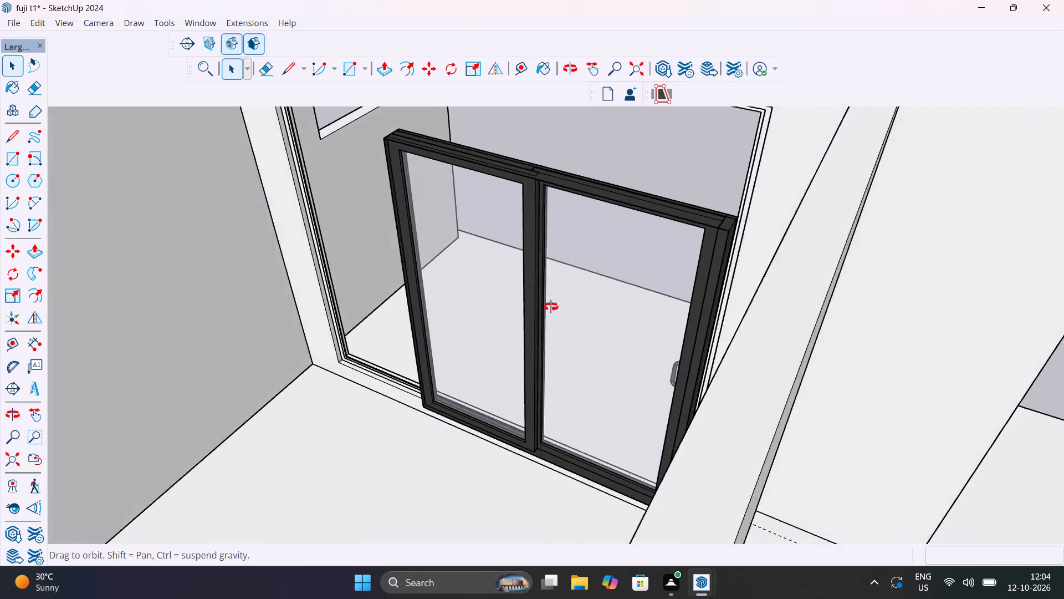
{"action": "middle_click_drag", "start_coordinate": [551, 307], "coordinate": [764, 420]}
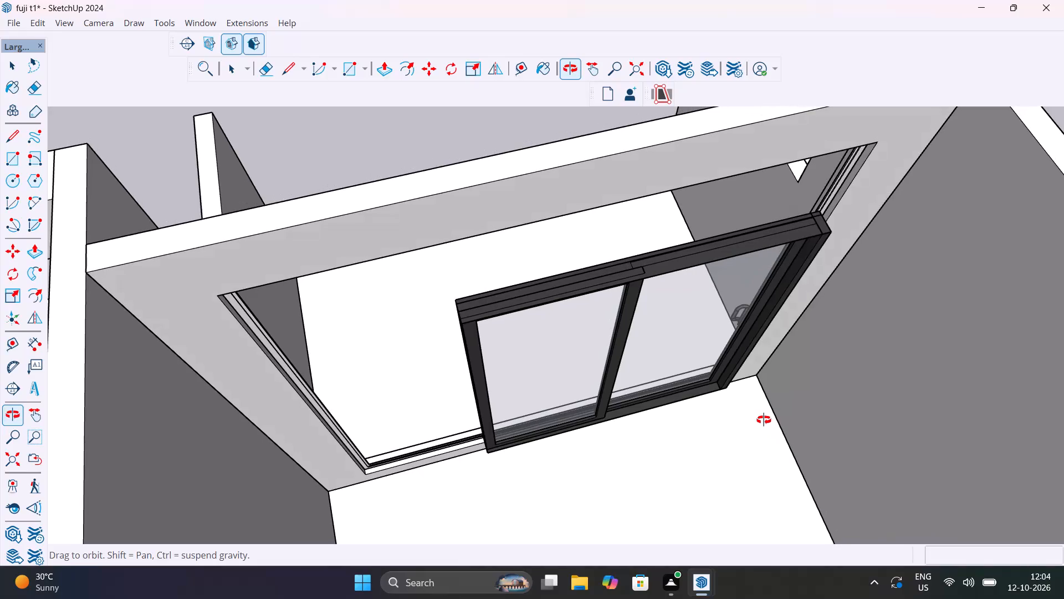
{"action": "middle_click_drag", "start_coordinate": [764, 420], "coordinate": [945, 363]}
{"action": "middle_click_drag", "start_coordinate": [424, 290], "coordinate": [833, 239]}
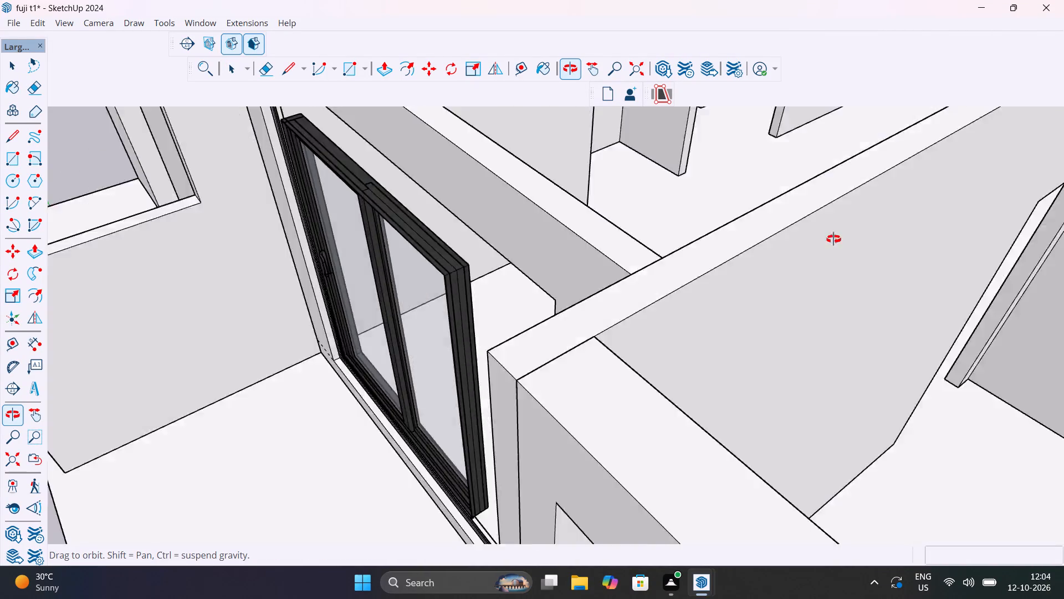
Delete the white inner frame from the central balcony opening.
{"action": "middle_click_drag", "start_coordinate": [833, 239], "coordinate": [1063, 70]}
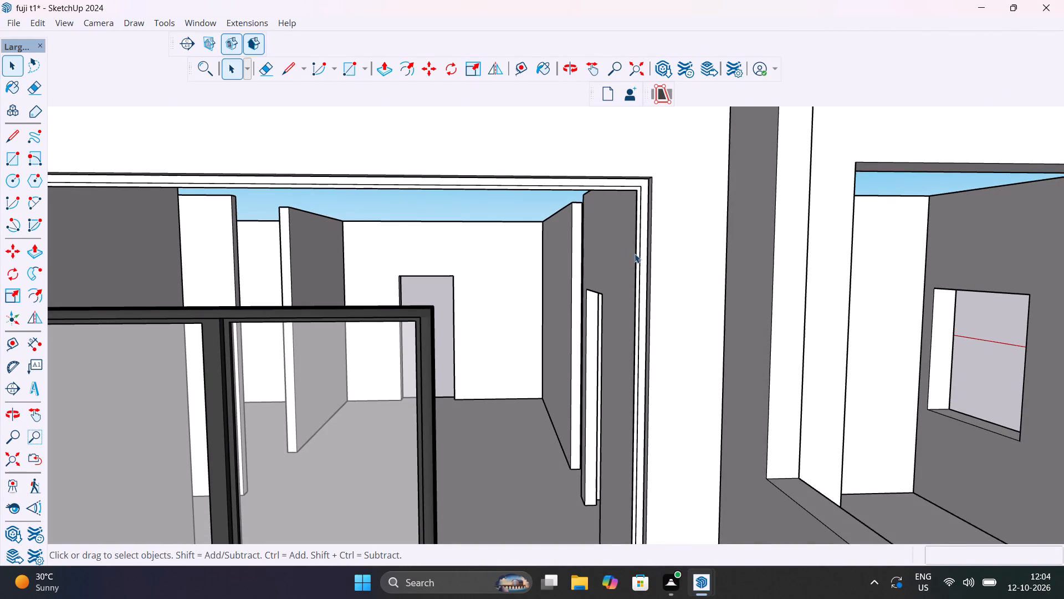
{"action": "left_click", "coordinate": [638, 255]}
{"action": "key", "text": "Delete"}
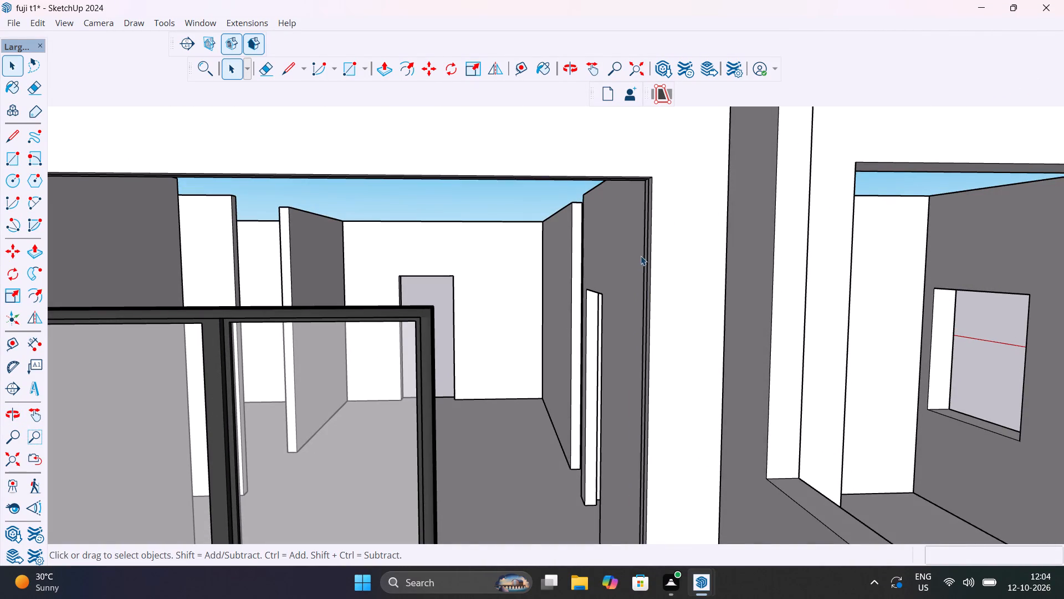
Move the sliding door by its bottom corner about 2 11/16" onto the bottom corner of the opening's recessed edge.
{"action": "scroll", "coordinate": [630, 287], "scroll_direction": "down", "scroll_amount": 7}
{"action": "middle_click_drag", "start_coordinate": [456, 445], "coordinate": [498, 548]}
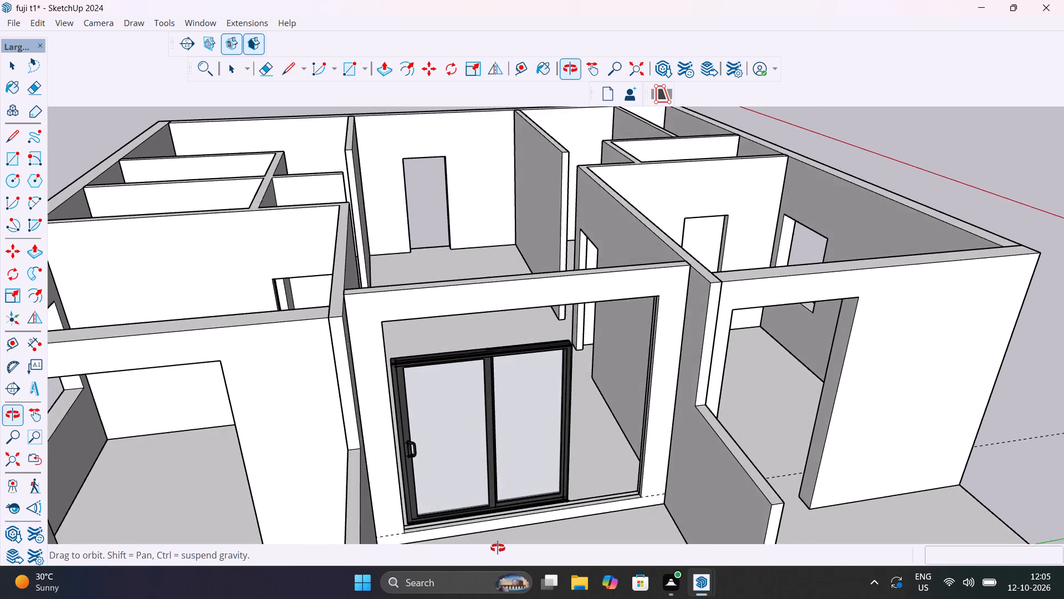
{"action": "middle_click_drag", "start_coordinate": [498, 548], "coordinate": [546, 525]}
{"action": "scroll", "coordinate": [457, 435], "scroll_direction": "up", "scroll_amount": 12}
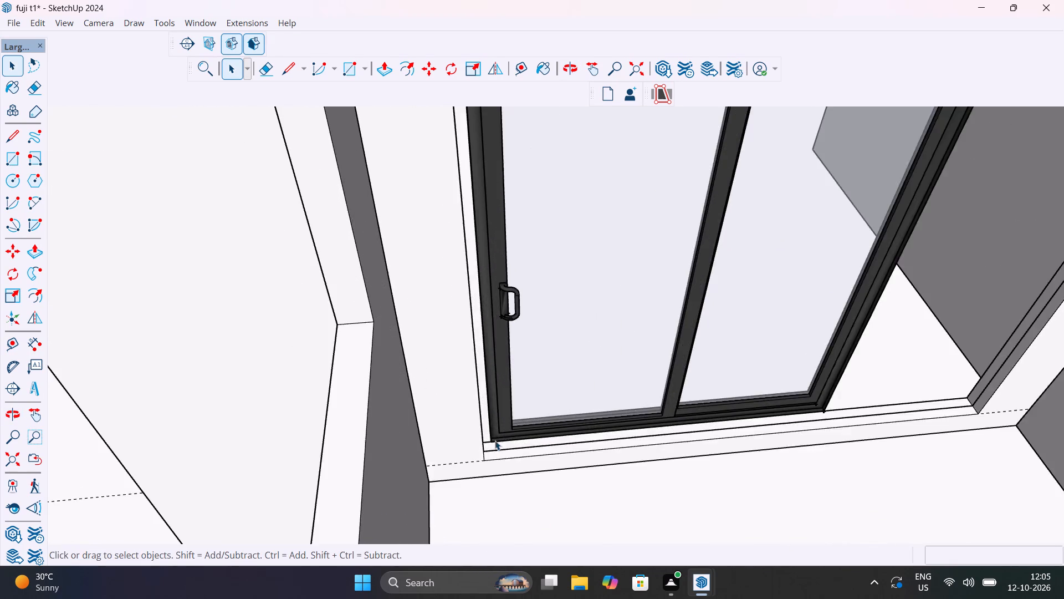
{"action": "scroll", "coordinate": [495, 440], "scroll_direction": "up", "scroll_amount": 2}
{"action": "middle_click_drag", "start_coordinate": [468, 434], "coordinate": [313, 405]}
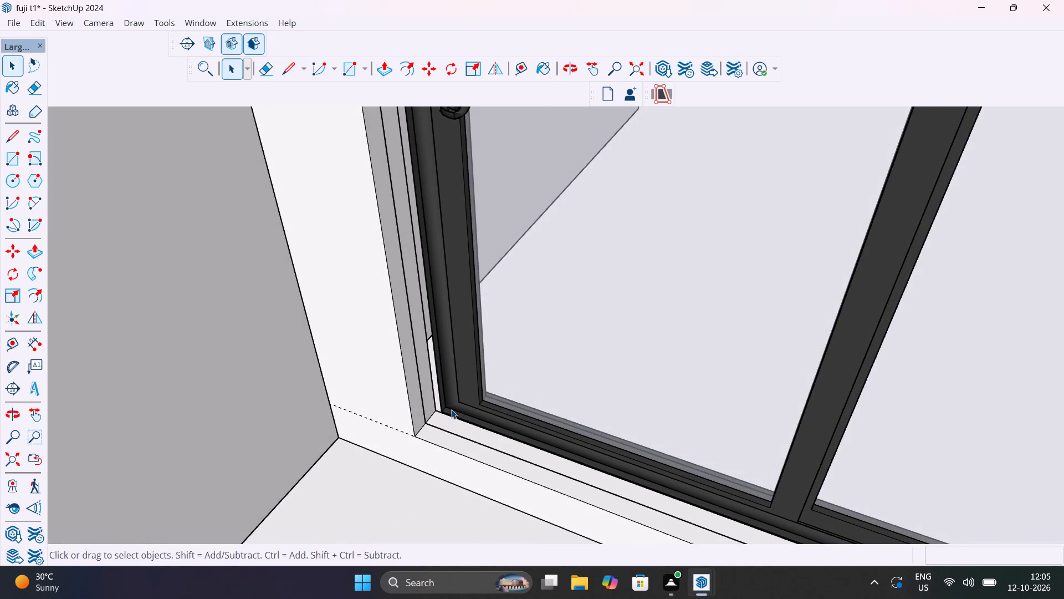
{"action": "left_click", "coordinate": [454, 408]}
{"action": "key", "text": "m"}
{"action": "left_click", "coordinate": [441, 413]}
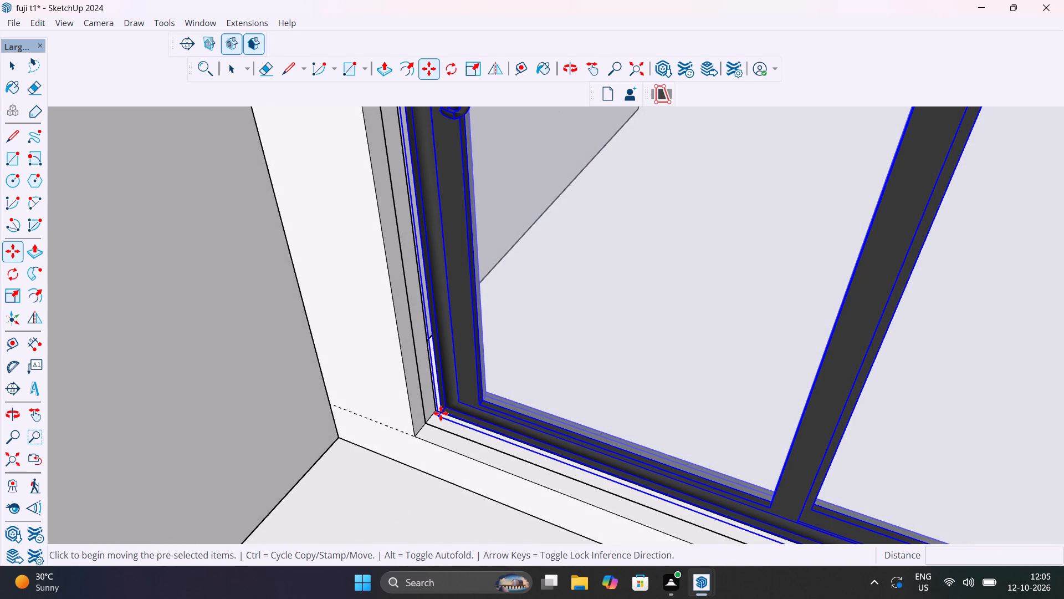
{"action": "scroll", "coordinate": [433, 423], "scroll_direction": "up", "scroll_amount": 12}
{"action": "scroll", "coordinate": [383, 452], "scroll_direction": "up", "scroll_amount": 2}
{"action": "middle_click_drag", "start_coordinate": [383, 452], "coordinate": [411, 412]}
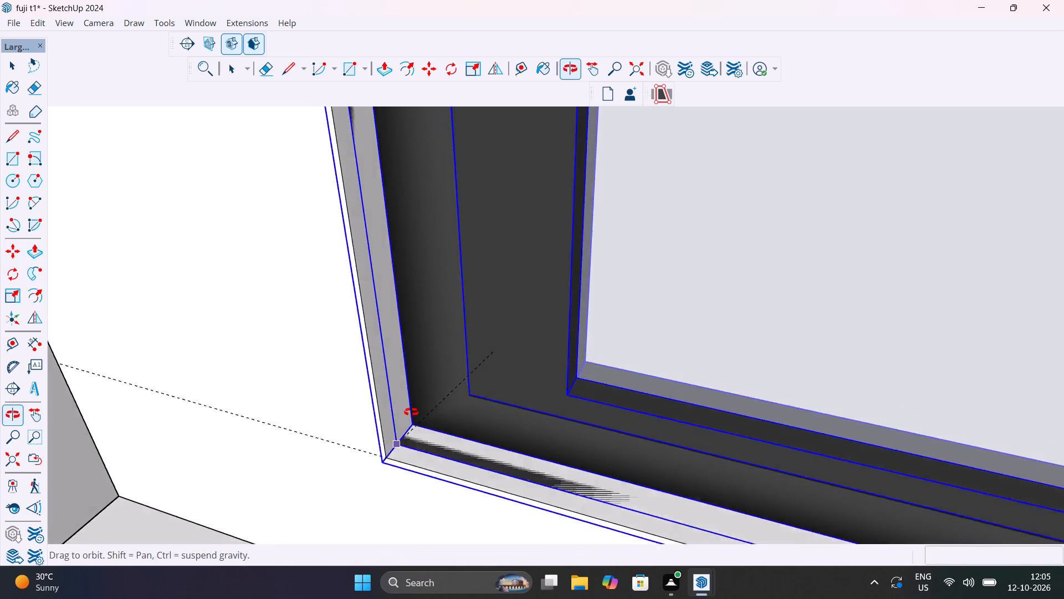
{"action": "middle_click_drag", "start_coordinate": [411, 412], "coordinate": [479, 338]}
{"action": "scroll", "coordinate": [496, 373], "scroll_direction": "up", "scroll_amount": 12}
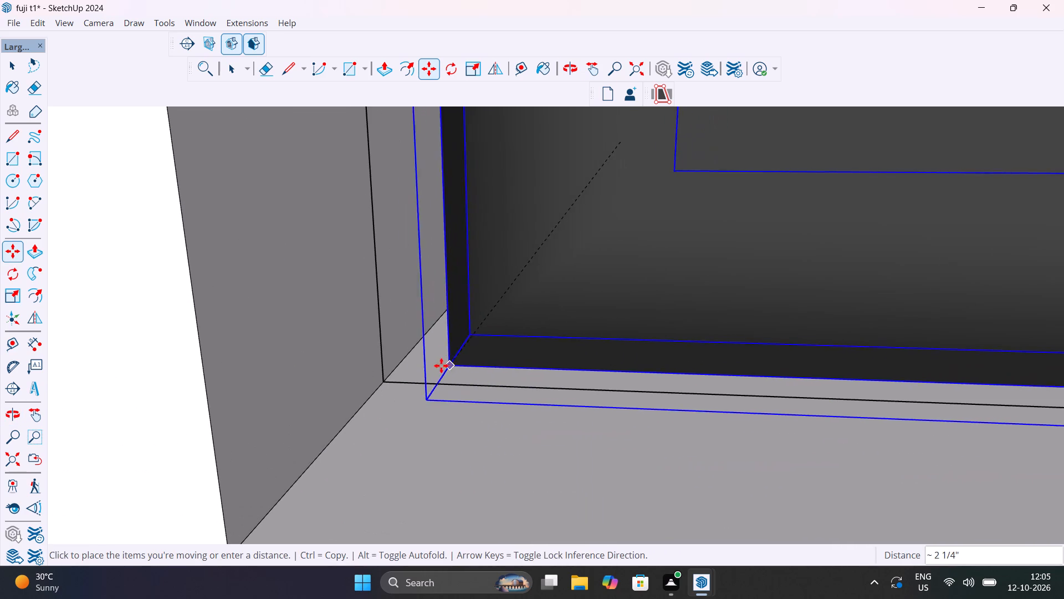
{"action": "left_click", "coordinate": [388, 377]}
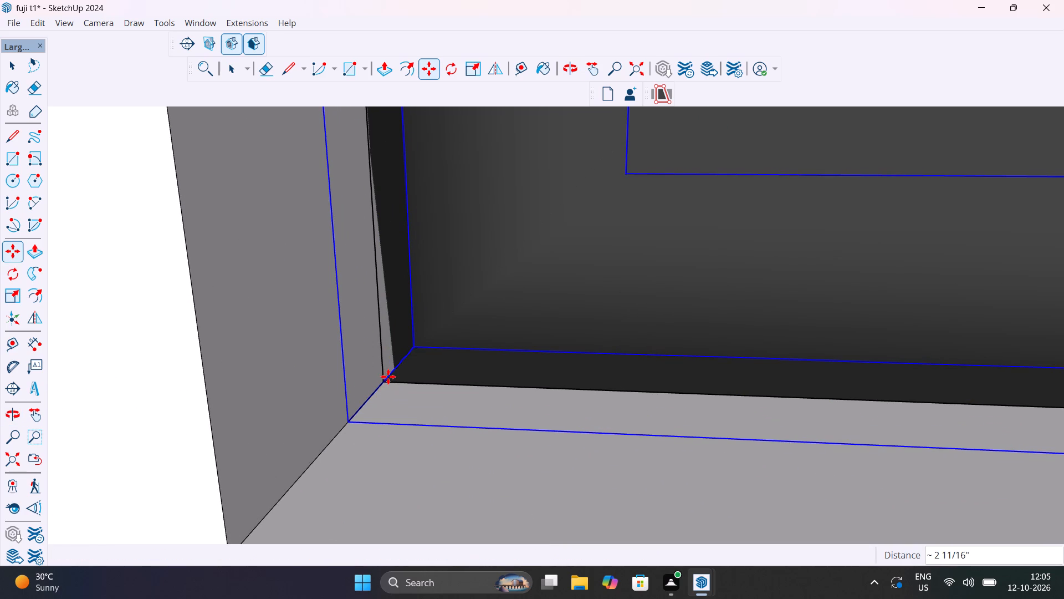
{"action": "scroll", "coordinate": [482, 425], "scroll_direction": "down", "scroll_amount": 20}
{"action": "scroll", "coordinate": [482, 425], "scroll_direction": "down", "scroll_amount": 20}
{"action": "scroll", "coordinate": [482, 425], "scroll_direction": "down", "scroll_amount": 1}
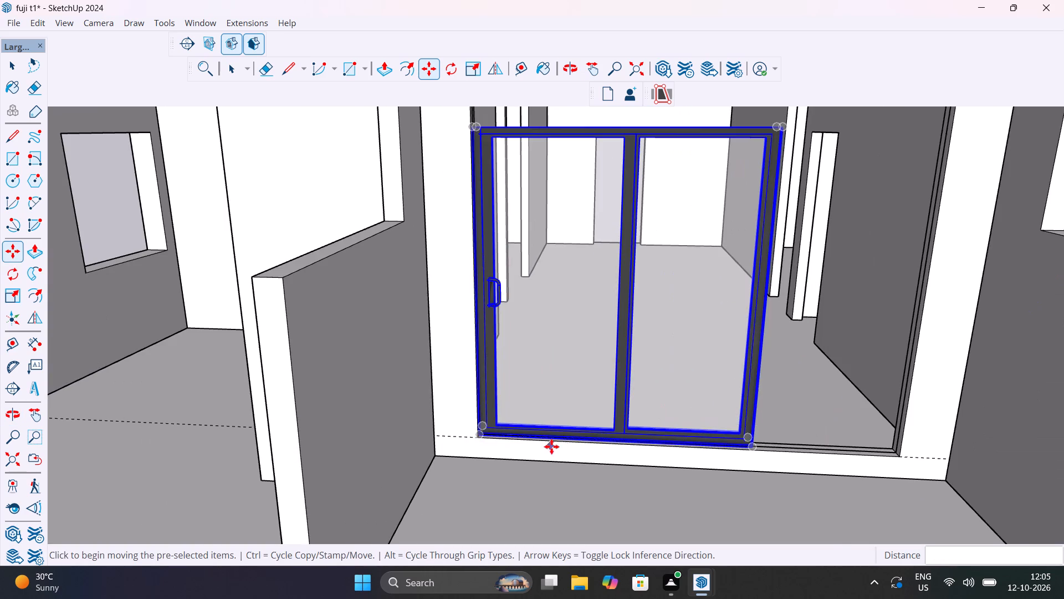
Examine the sliding door's bottom corner against the opening from inside, and bring the whole model back into view.
{"action": "scroll", "coordinate": [612, 461], "scroll_direction": "down", "scroll_amount": 7}
{"action": "middle_click_drag", "start_coordinate": [654, 448], "coordinate": [350, 571]}
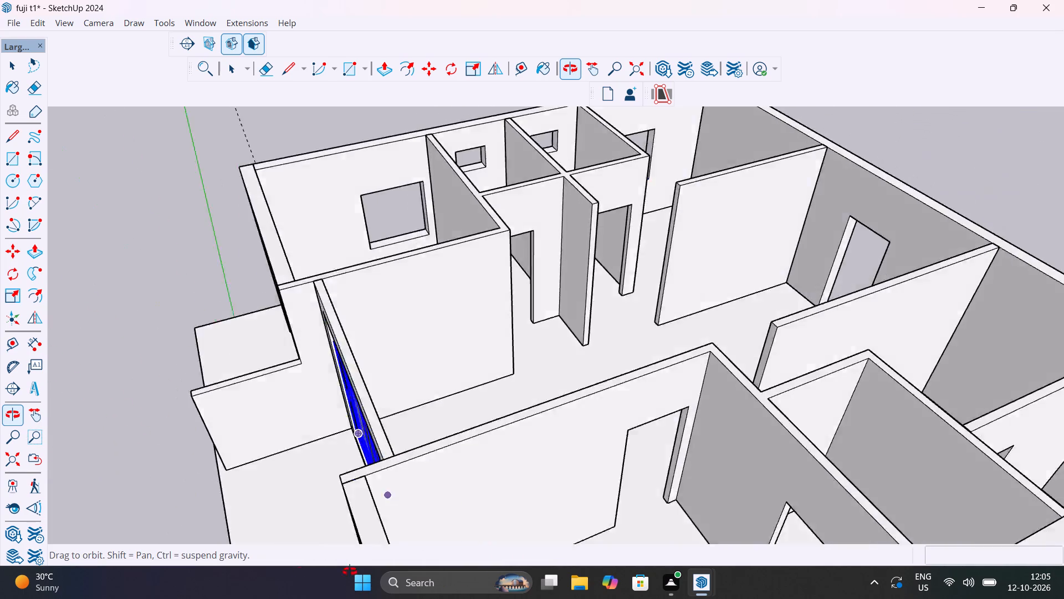
{"action": "middle_click_drag", "start_coordinate": [350, 571], "coordinate": [116, 575]}
{"action": "scroll", "coordinate": [368, 309], "scroll_direction": "up", "scroll_amount": 20}
{"action": "scroll", "coordinate": [368, 309], "scroll_direction": "up", "scroll_amount": 1}
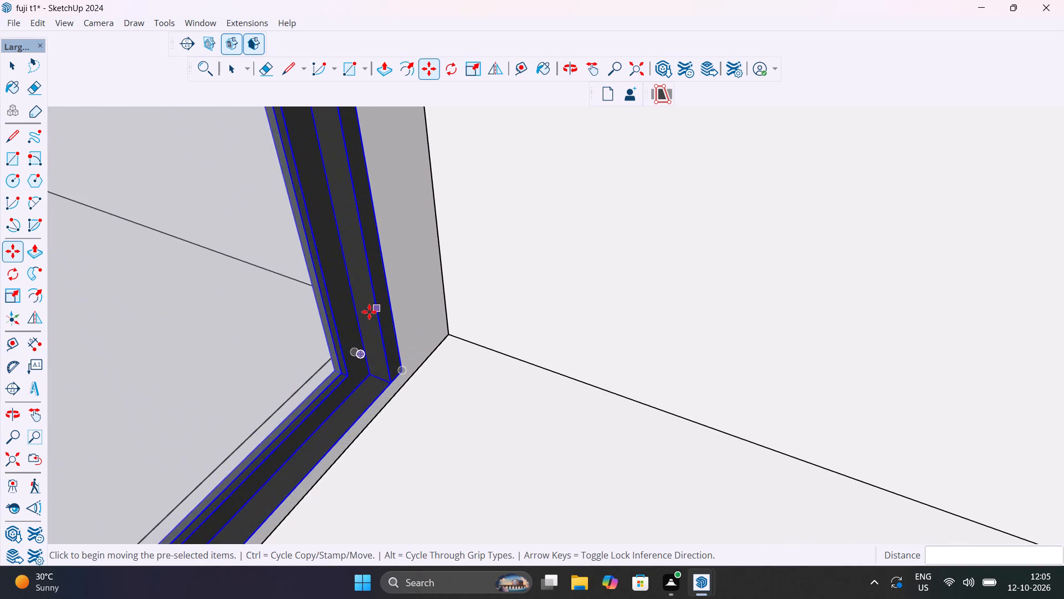
{"action": "scroll", "coordinate": [381, 383], "scroll_direction": "up", "scroll_amount": 12}
{"action": "middle_click_drag", "start_coordinate": [405, 391], "coordinate": [276, 335]}
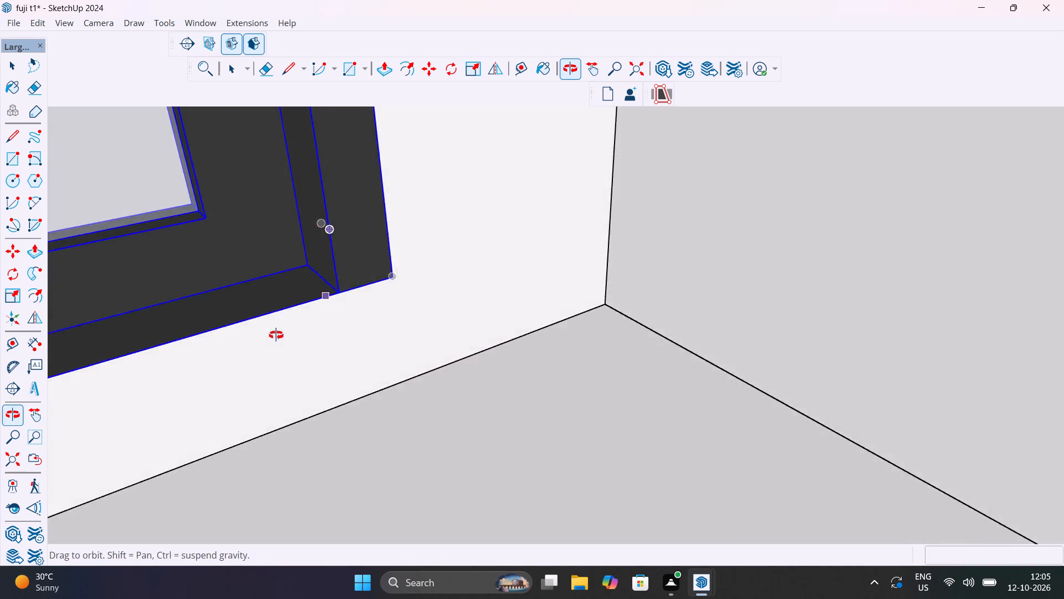
{"action": "middle_click_drag", "start_coordinate": [276, 335], "coordinate": [135, 351]}
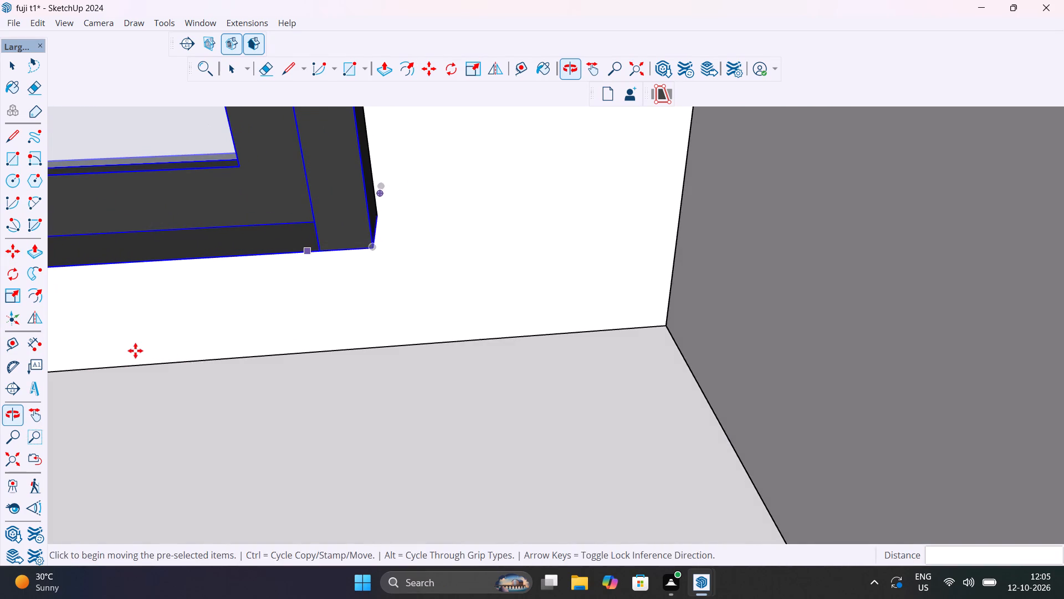
{"action": "key", "text": "space"}
{"action": "scroll", "coordinate": [136, 333], "scroll_direction": "down", "scroll_amount": 7}
{"action": "scroll", "coordinate": [141, 338], "scroll_direction": "down", "scroll_amount": 15}
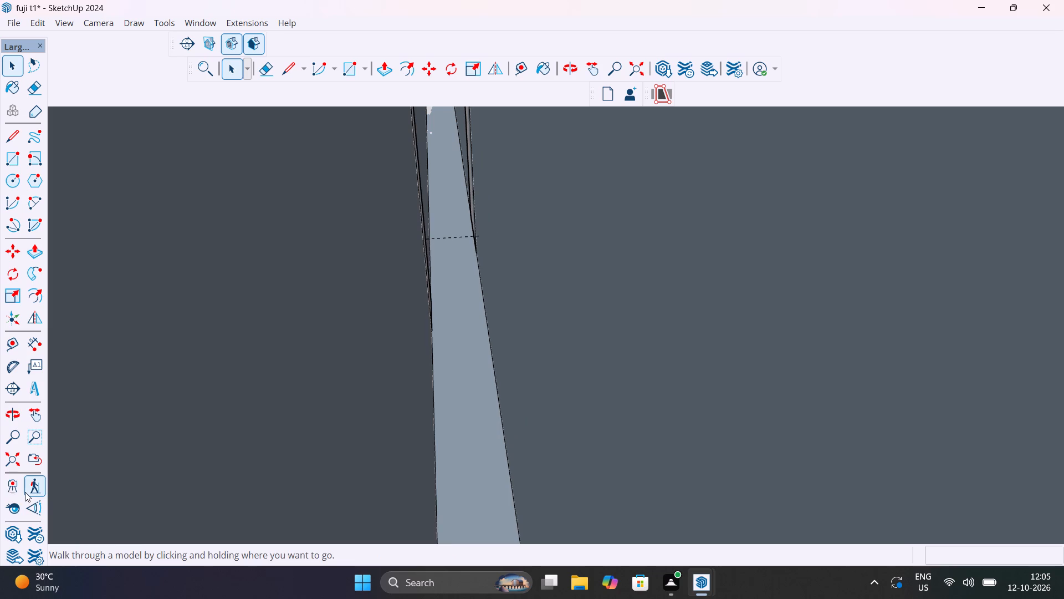
{"action": "left_click", "coordinate": [4, 459]}
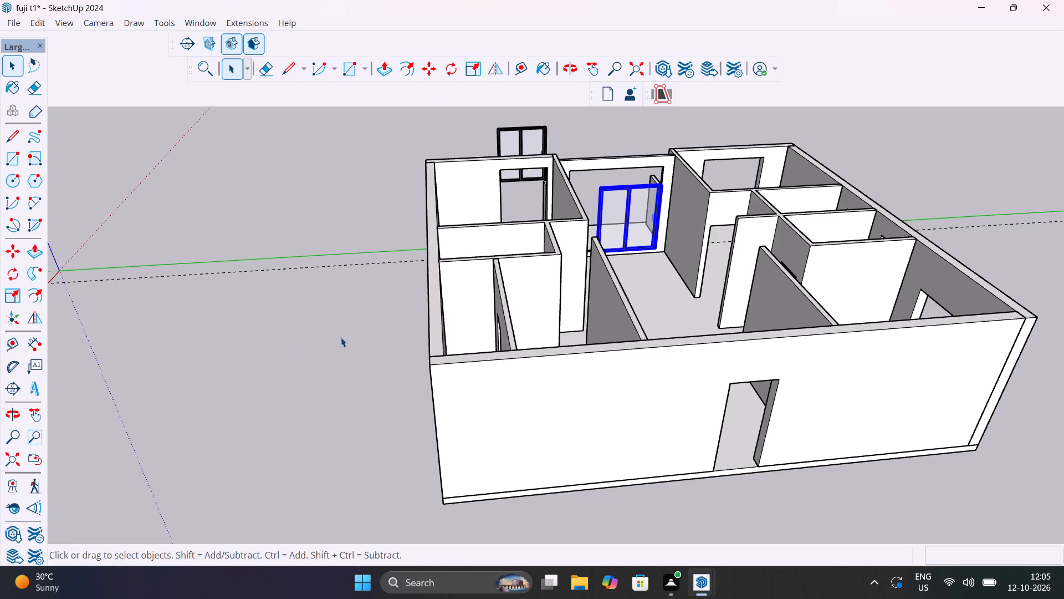
{"action": "left_click", "coordinate": [305, 357]}
Move the sliding door by its room-side bottom corner about 2 3/4" onto the bottom corner of the central opening.
{"action": "scroll", "coordinate": [693, 271], "scroll_direction": "up", "scroll_amount": 17}
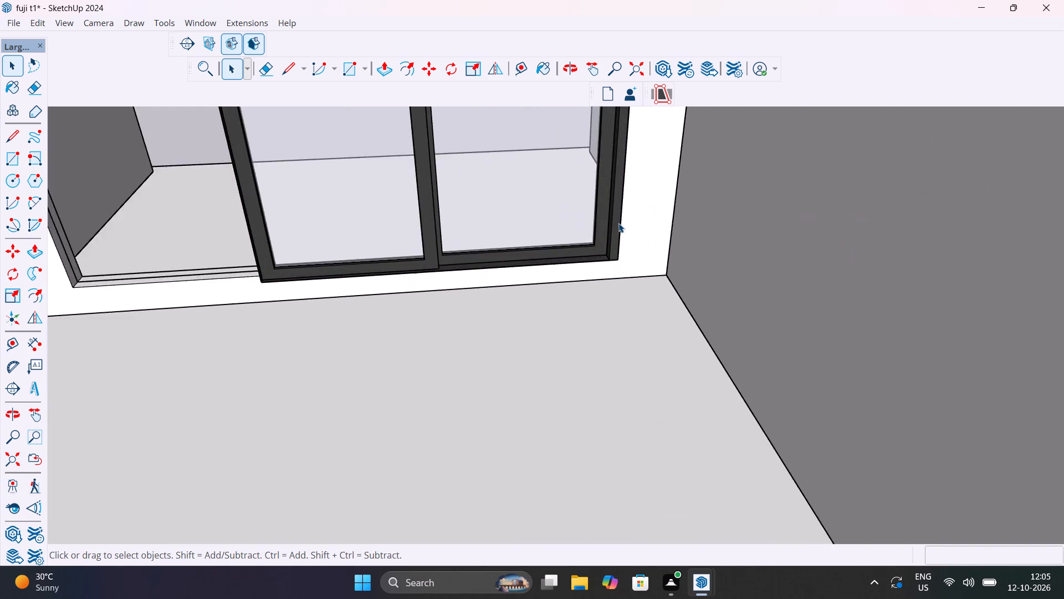
{"action": "scroll", "coordinate": [618, 223], "scroll_direction": "up", "scroll_amount": 12}
{"action": "middle_click_drag", "start_coordinate": [633, 283], "coordinate": [1007, 217]}
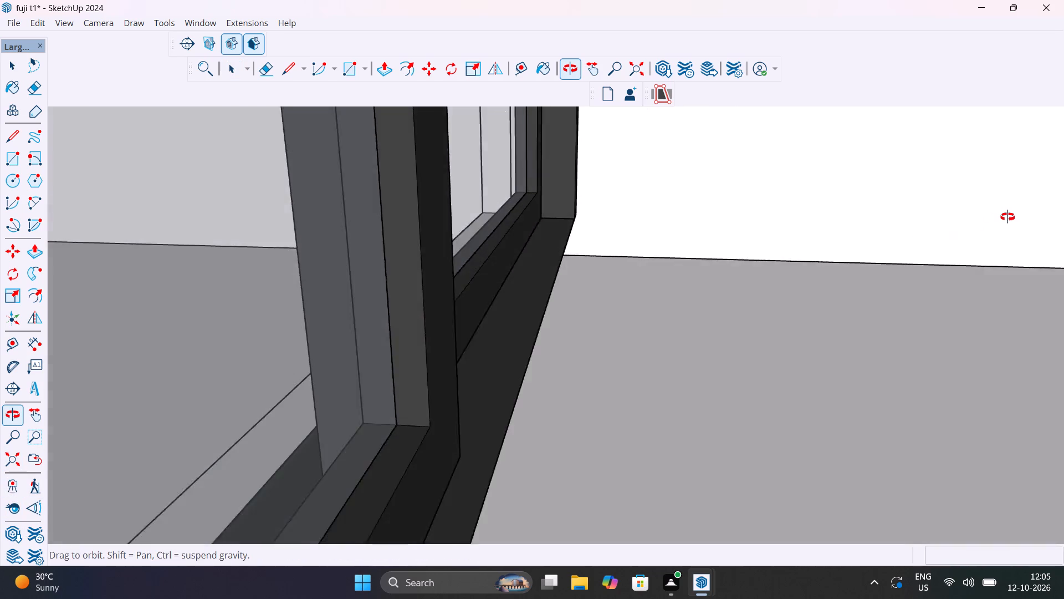
{"action": "middle_click_drag", "start_coordinate": [1007, 217], "coordinate": [868, 289]}
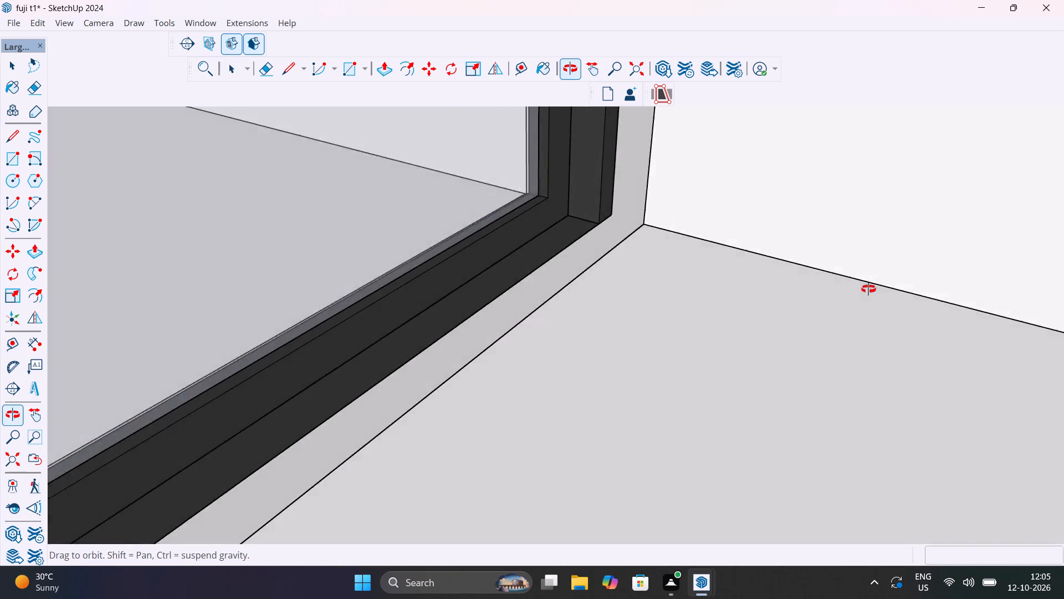
{"action": "middle_click_drag", "start_coordinate": [868, 289], "coordinate": [929, 423]}
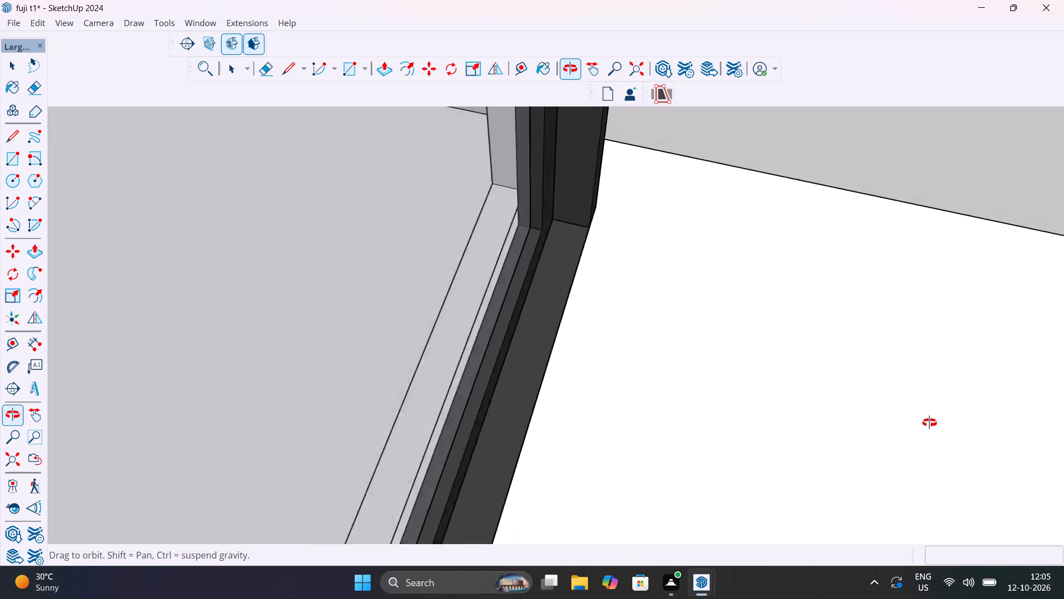
{"action": "middle_click_drag", "start_coordinate": [929, 423], "coordinate": [604, 372]}
{"action": "middle_click_drag", "start_coordinate": [381, 360], "coordinate": [180, 344]}
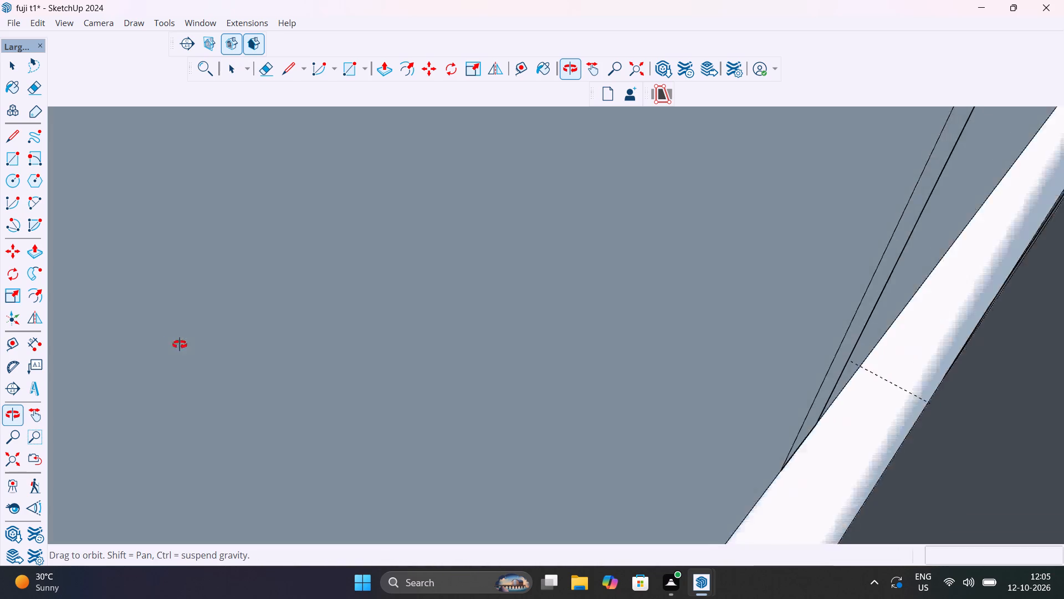
{"action": "middle_click_drag", "start_coordinate": [180, 344], "coordinate": [315, 349]}
{"action": "left_click", "coordinate": [581, 244]}
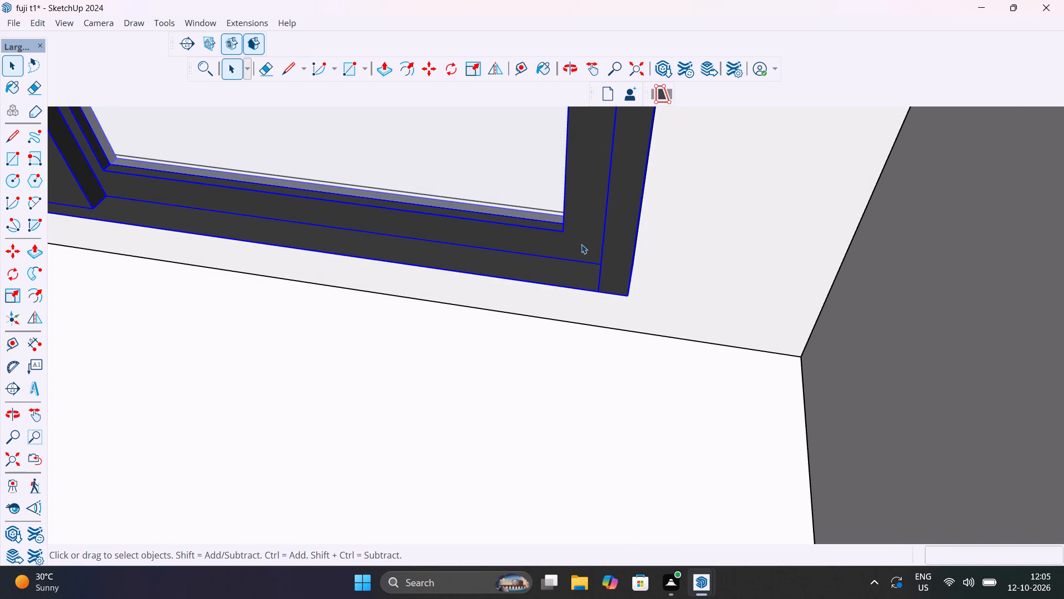
{"action": "key", "text": "m"}
{"action": "left_click", "coordinate": [626, 297]}
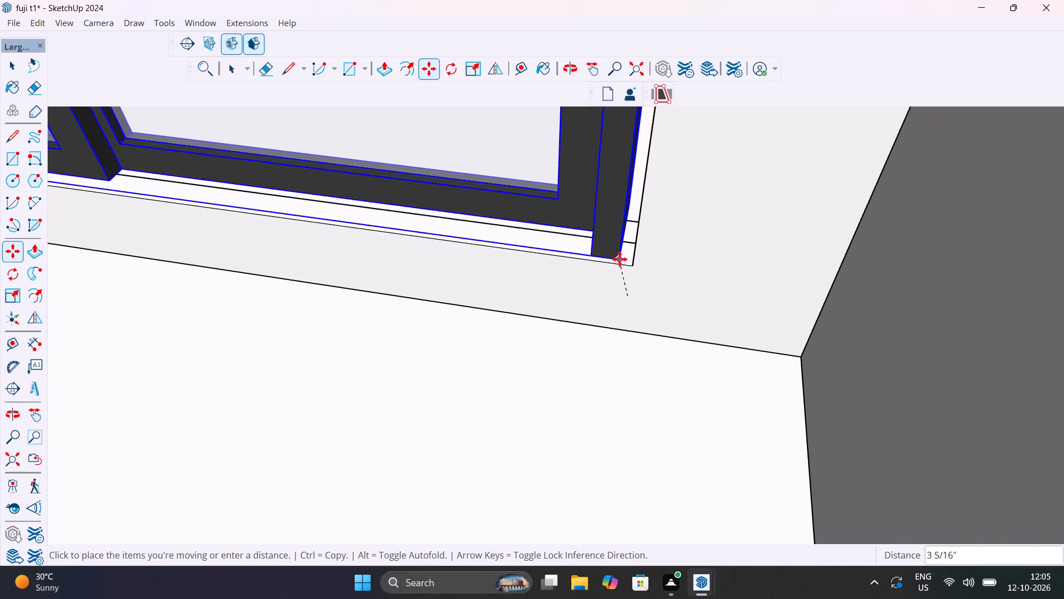
{"action": "scroll", "coordinate": [621, 255], "scroll_direction": "up", "scroll_amount": 11}
{"action": "middle_click_drag", "start_coordinate": [633, 258], "coordinate": [668, 320]}
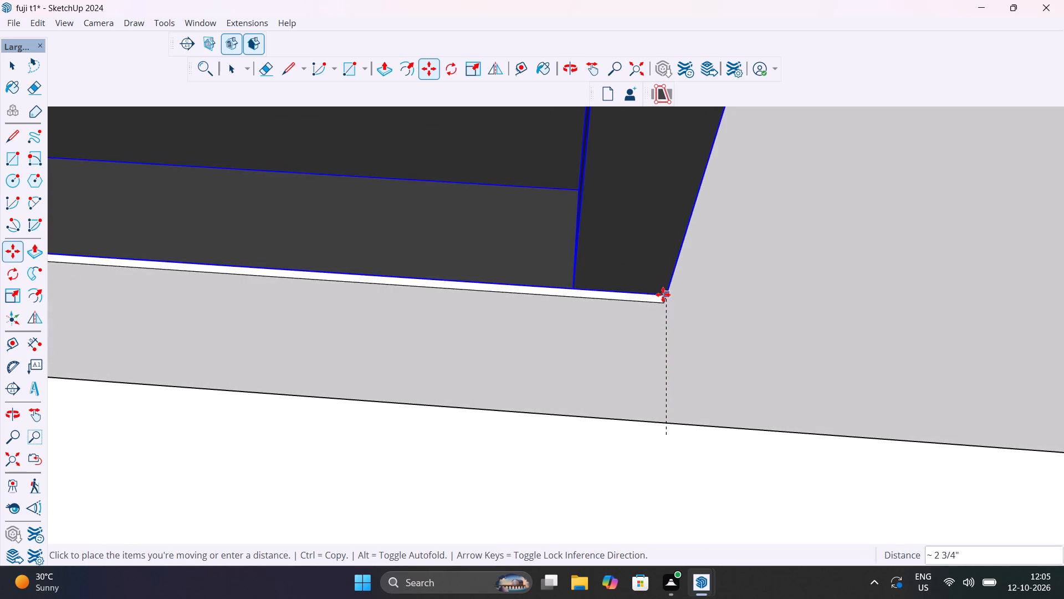
{"action": "left_click", "coordinate": [663, 298]}
{"action": "scroll", "coordinate": [583, 297], "scroll_direction": "down", "scroll_amount": 7}
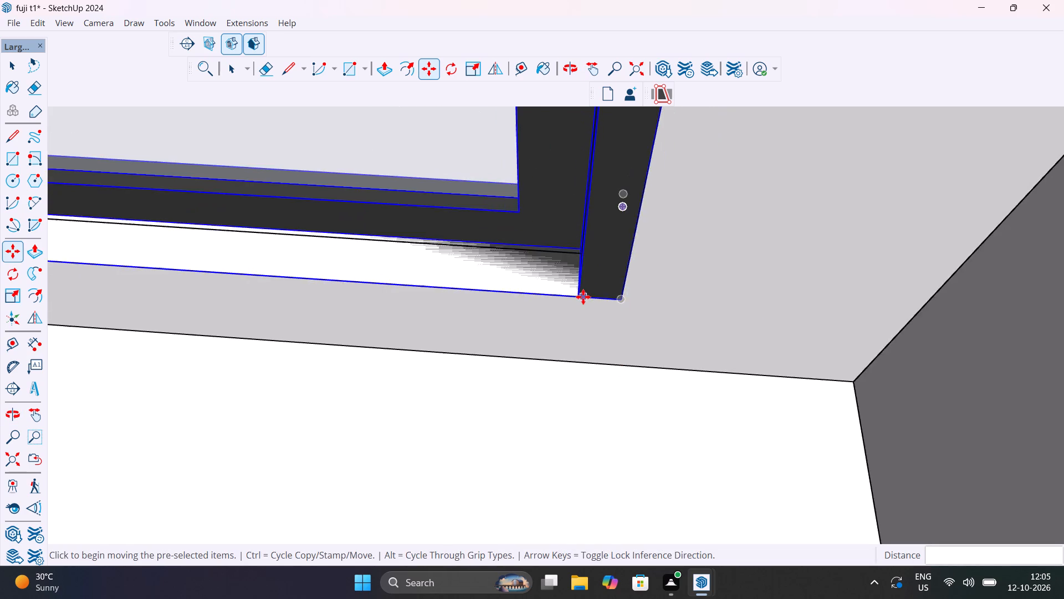
Examine the sliding door's frame against the central balcony opening's jamb from the balcony side and from above.
{"action": "scroll", "coordinate": [583, 297], "scroll_direction": "down", "scroll_amount": 17}
{"action": "key", "text": "space"}
{"action": "scroll", "coordinate": [582, 298], "scroll_direction": "down", "scroll_amount": 15}
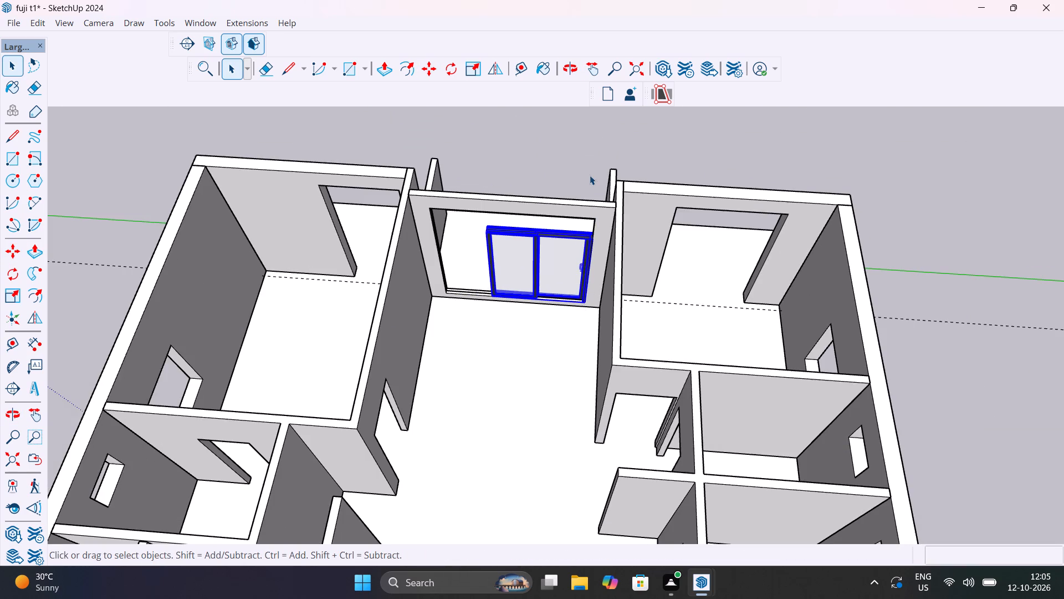
{"action": "left_click", "coordinate": [587, 167]}
{"action": "middle_click_drag", "start_coordinate": [467, 225], "coordinate": [959, 205]}
{"action": "middle_click_drag", "start_coordinate": [498, 305], "coordinate": [733, 268]}
{"action": "scroll", "coordinate": [477, 332], "scroll_direction": "up", "scroll_amount": 12}
{"action": "middle_click_drag", "start_coordinate": [423, 366], "coordinate": [736, 384]}
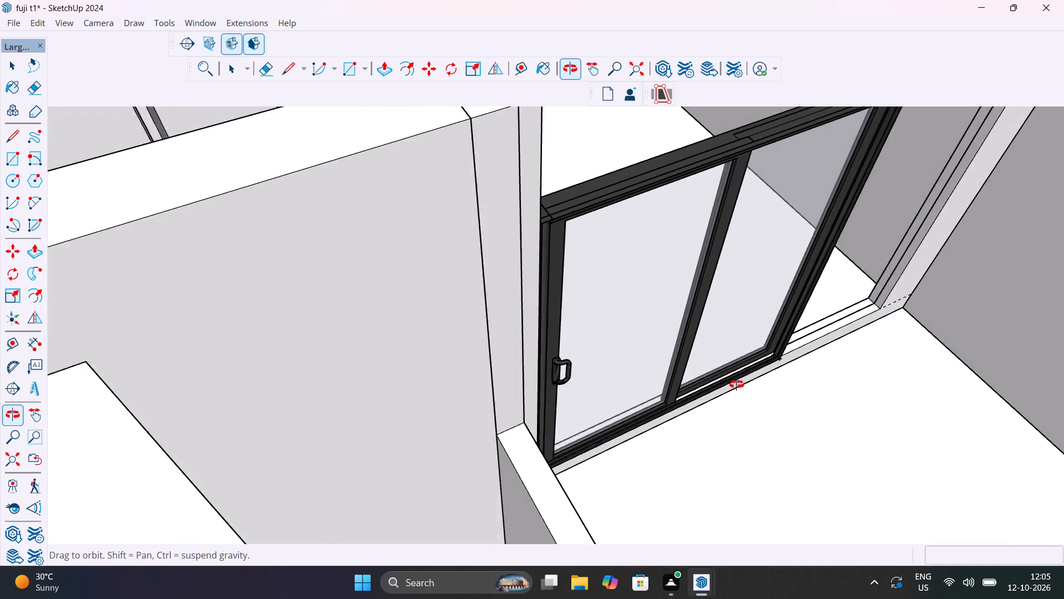
{"action": "middle_click_drag", "start_coordinate": [736, 384], "coordinate": [723, 382]}
{"action": "scroll", "coordinate": [533, 212], "scroll_direction": "up", "scroll_amount": 2}
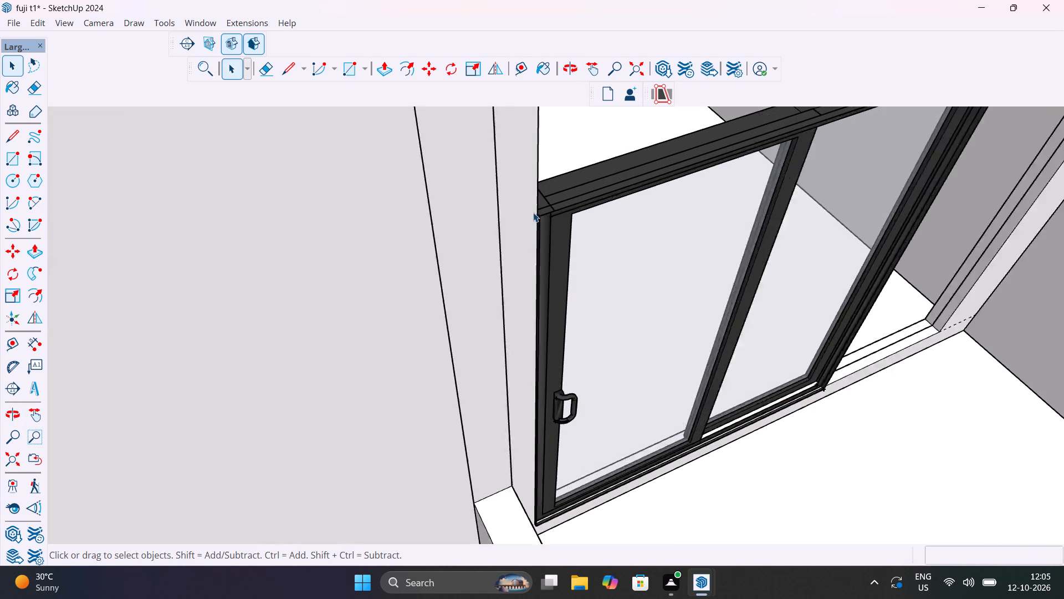
{"action": "scroll", "coordinate": [533, 212], "scroll_direction": "up", "scroll_amount": 17}
{"action": "middle_click_drag", "start_coordinate": [563, 270], "coordinate": [433, 246]}
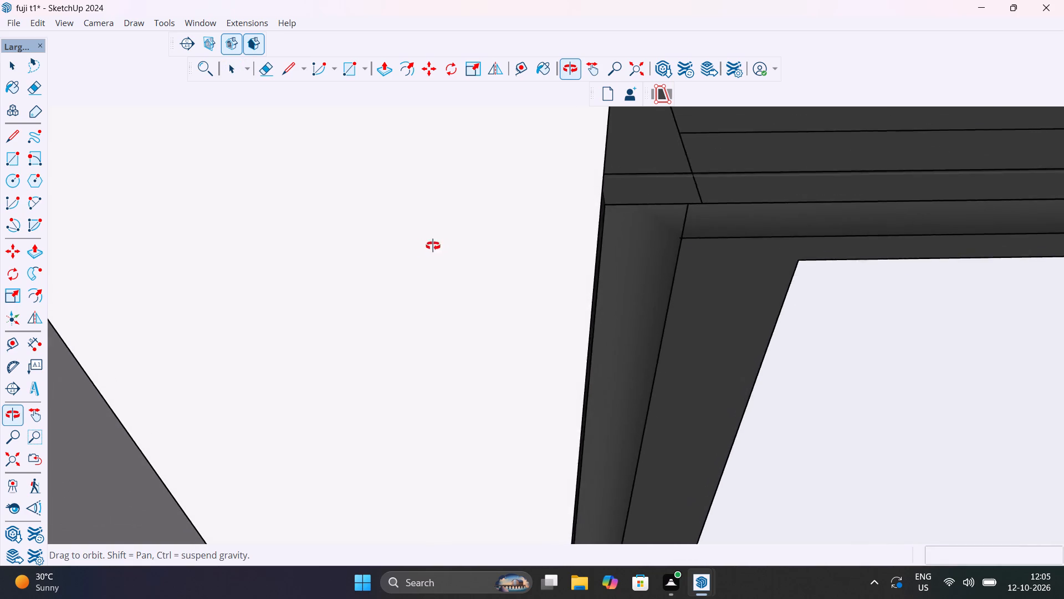
{"action": "middle_click_drag", "start_coordinate": [433, 246], "coordinate": [393, 256]}
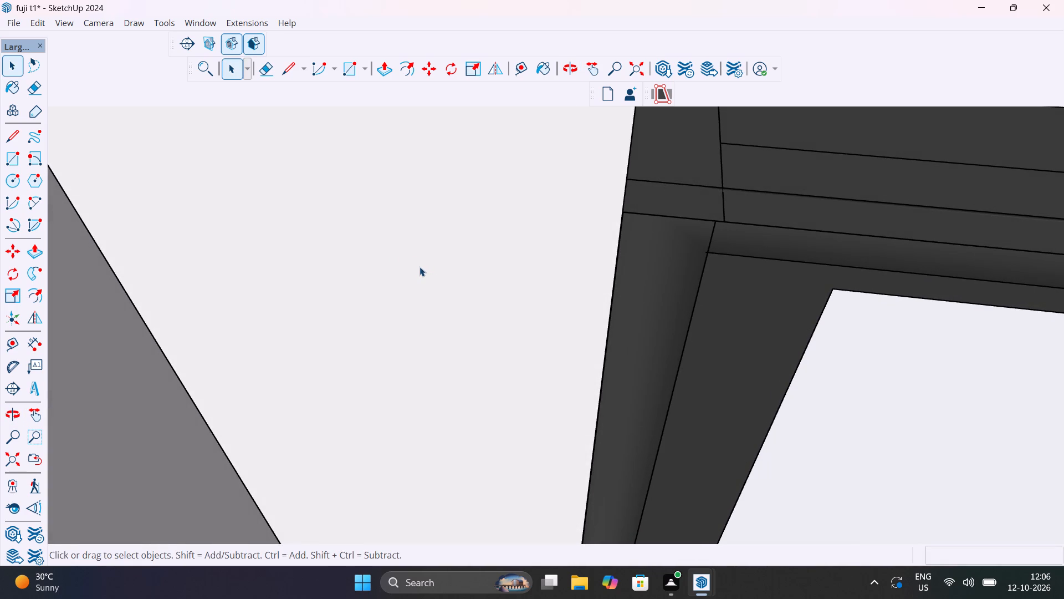
{"action": "scroll", "coordinate": [548, 262], "scroll_direction": "down", "scroll_amount": 15}
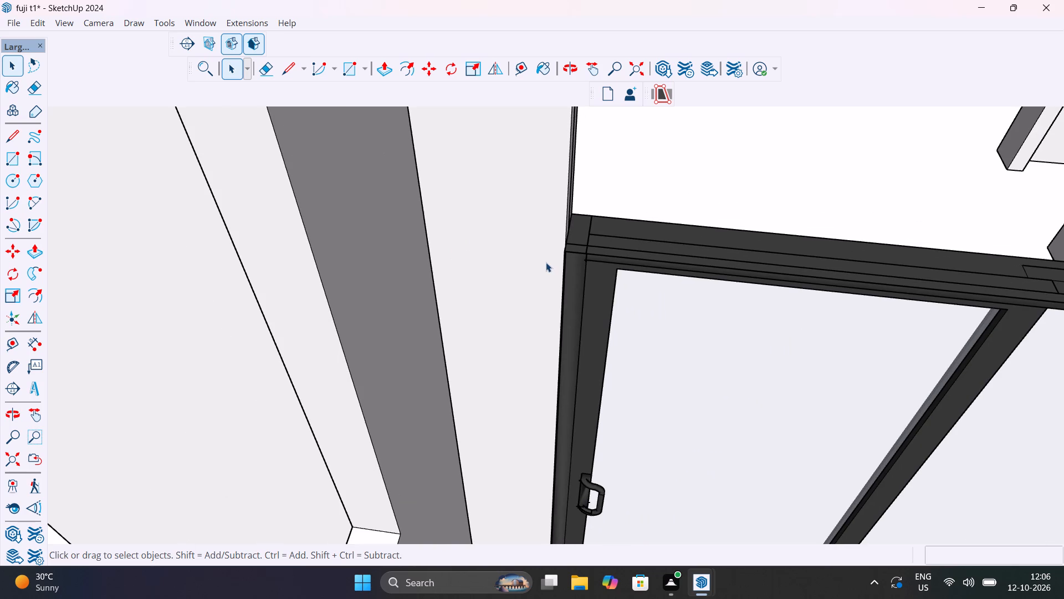
{"action": "middle_click_drag", "start_coordinate": [608, 307], "coordinate": [260, 334]}
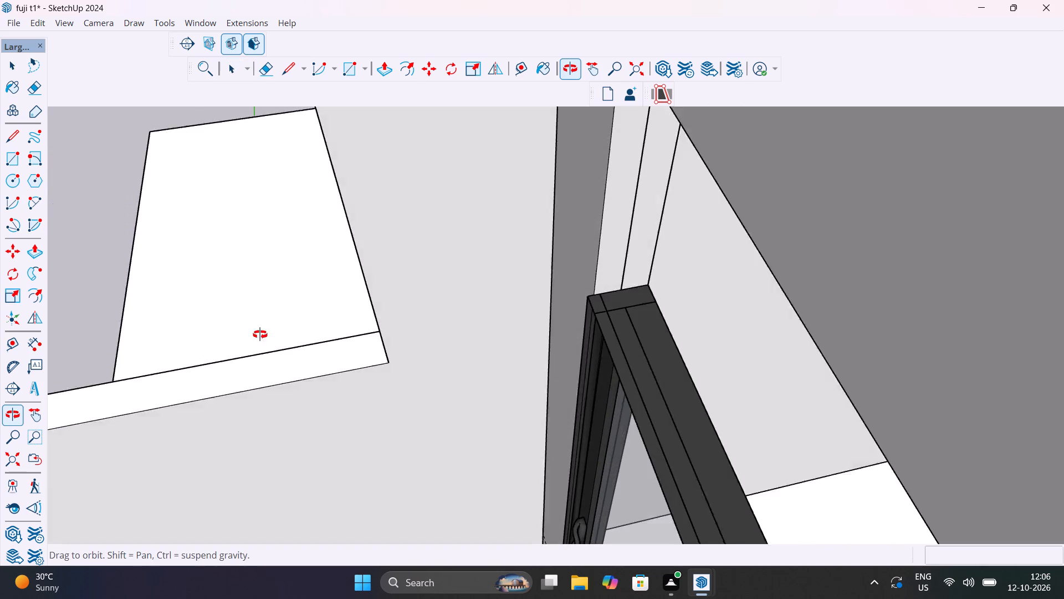
{"action": "middle_click_drag", "start_coordinate": [260, 334], "coordinate": [628, 310]}
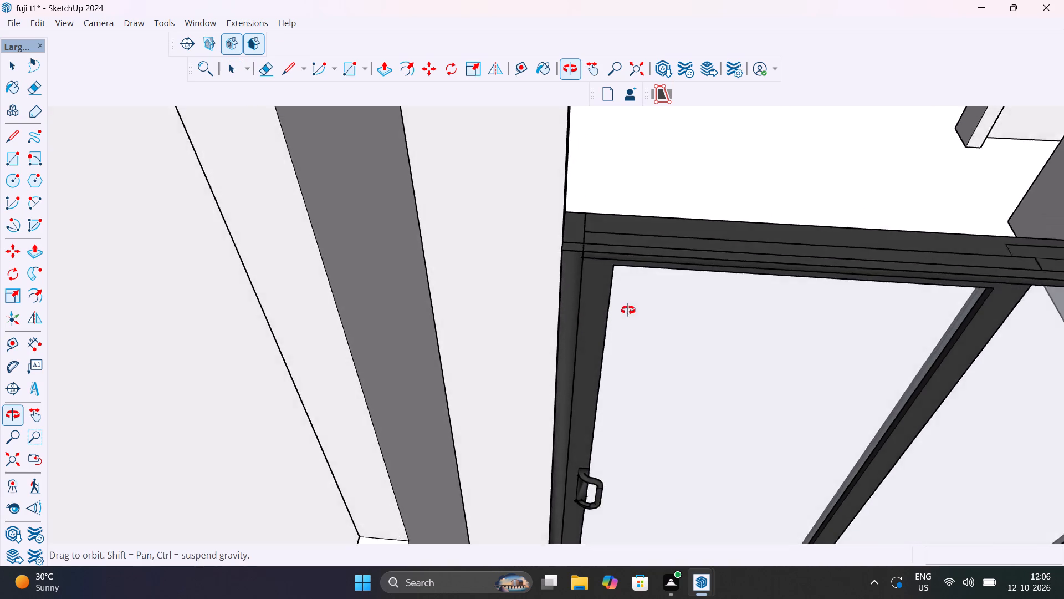
{"action": "middle_click_drag", "start_coordinate": [628, 310], "coordinate": [626, 275]}
Scale the central opening's sliding door along the green axis to about 0.78 of its thickness.
{"action": "left_click", "coordinate": [612, 255]}
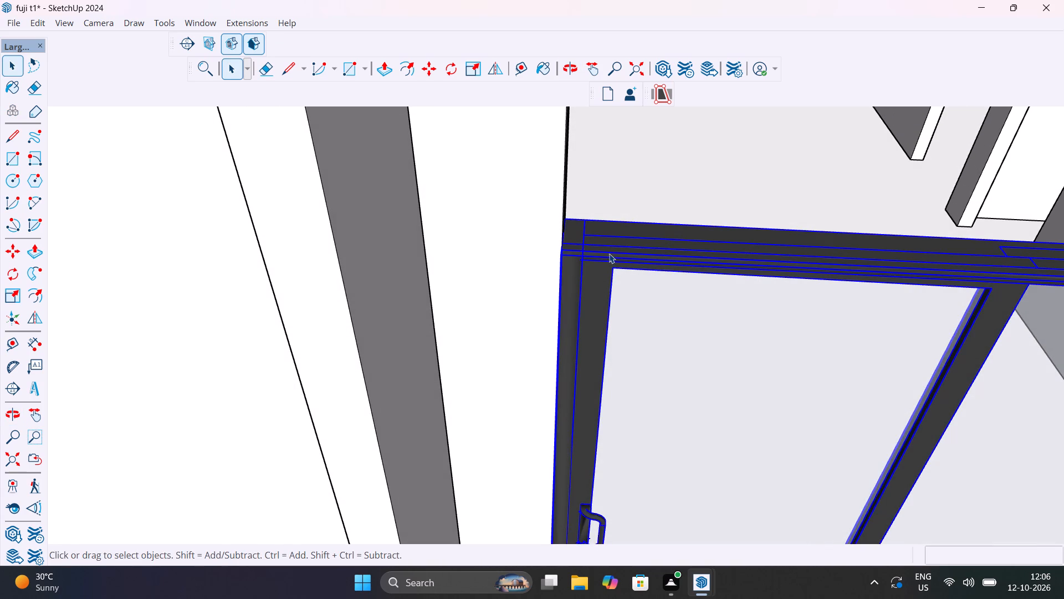
{"action": "key", "text": "s"}
{"action": "scroll", "coordinate": [613, 272], "scroll_direction": "down", "scroll_amount": 7}
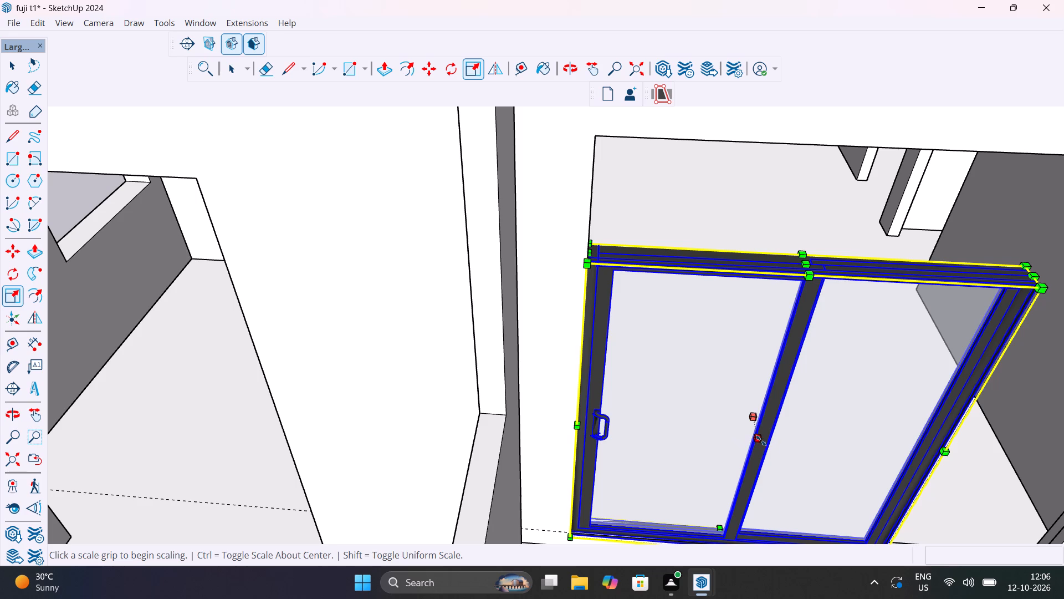
{"action": "left_click", "coordinate": [759, 440]}
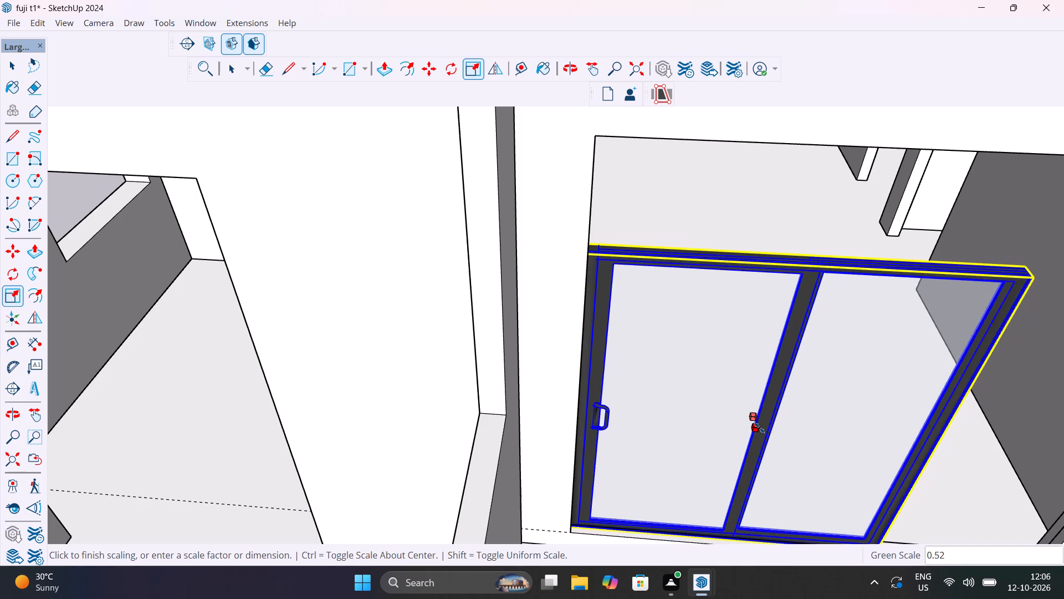
{"action": "left_click", "coordinate": [580, 384]}
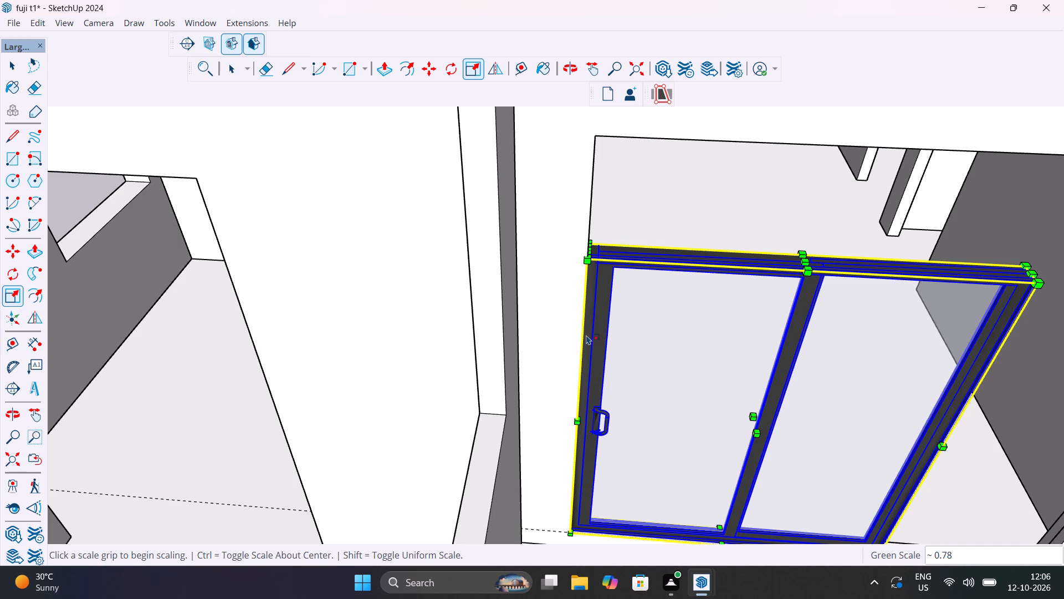
{"action": "key", "text": "space"}
{"action": "scroll", "coordinate": [586, 348], "scroll_direction": "down", "scroll_amount": 15}
{"action": "left_click", "coordinate": [325, 417]}
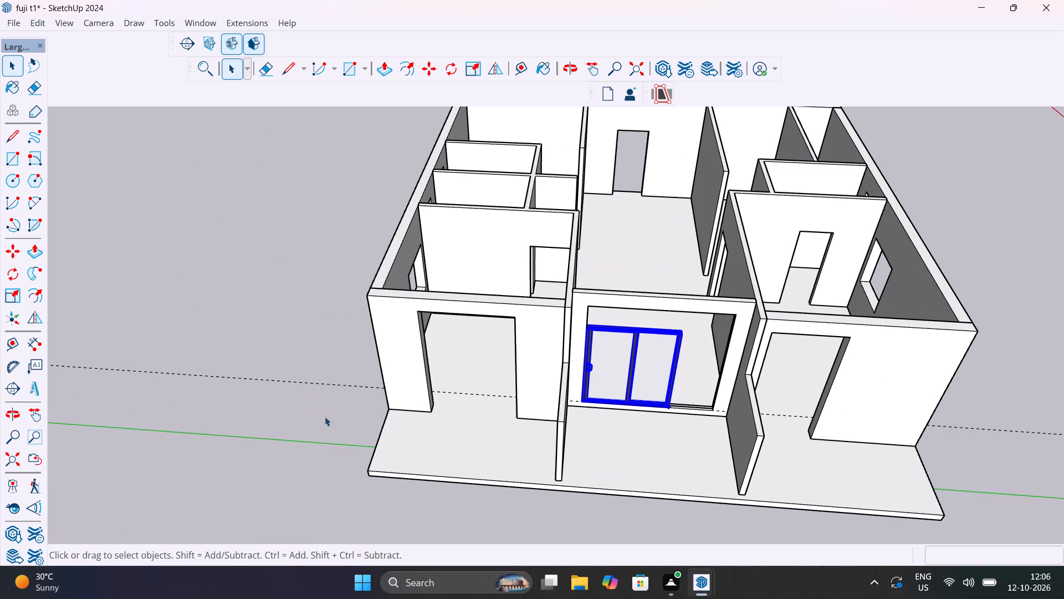
Scale the sliding door by 1.50 in width and about 1.27 in height, up to the central opening's opposite top corner.
{"action": "scroll", "coordinate": [611, 325], "scroll_direction": "up", "scroll_amount": 18}
{"action": "middle_click_drag", "start_coordinate": [546, 351], "coordinate": [508, 349]}
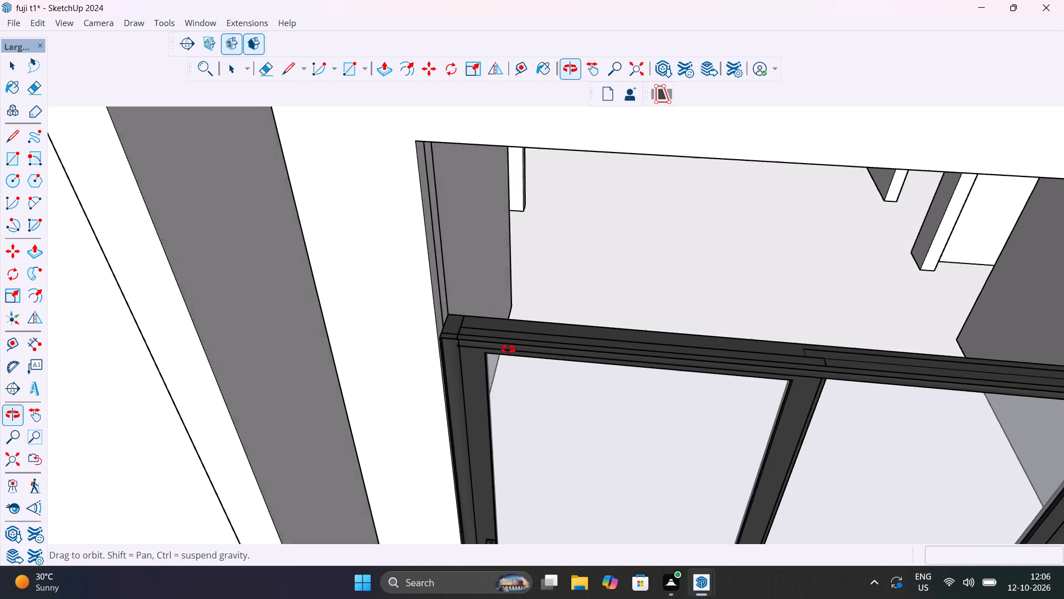
{"action": "middle_click_drag", "start_coordinate": [508, 349], "coordinate": [366, 369]}
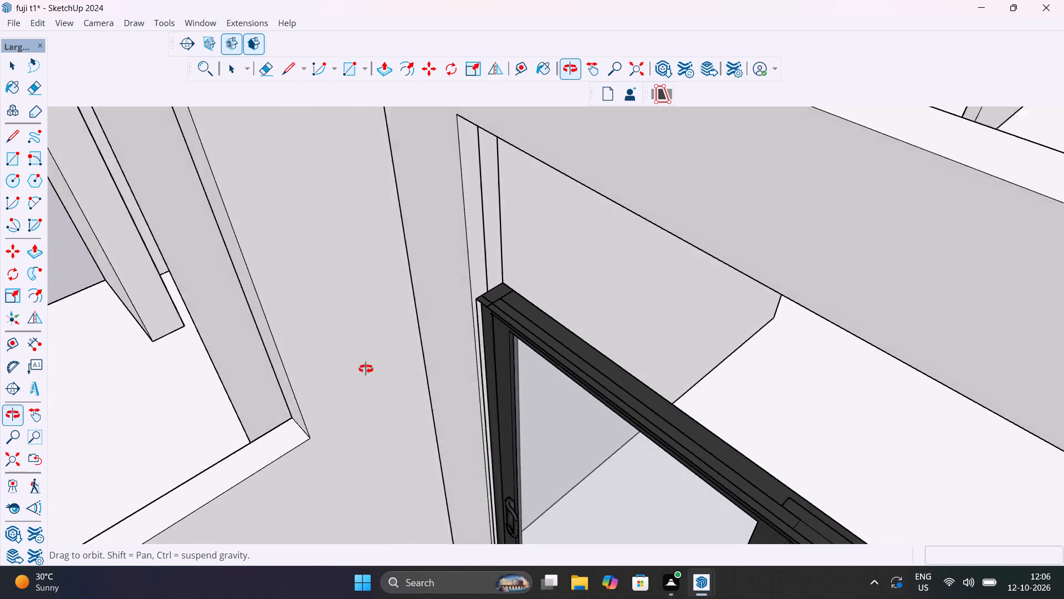
{"action": "middle_click_drag", "start_coordinate": [366, 369], "coordinate": [530, 277]}
{"action": "left_click", "coordinate": [561, 349]}
{"action": "scroll", "coordinate": [581, 366], "scroll_direction": "down", "scroll_amount": 3}
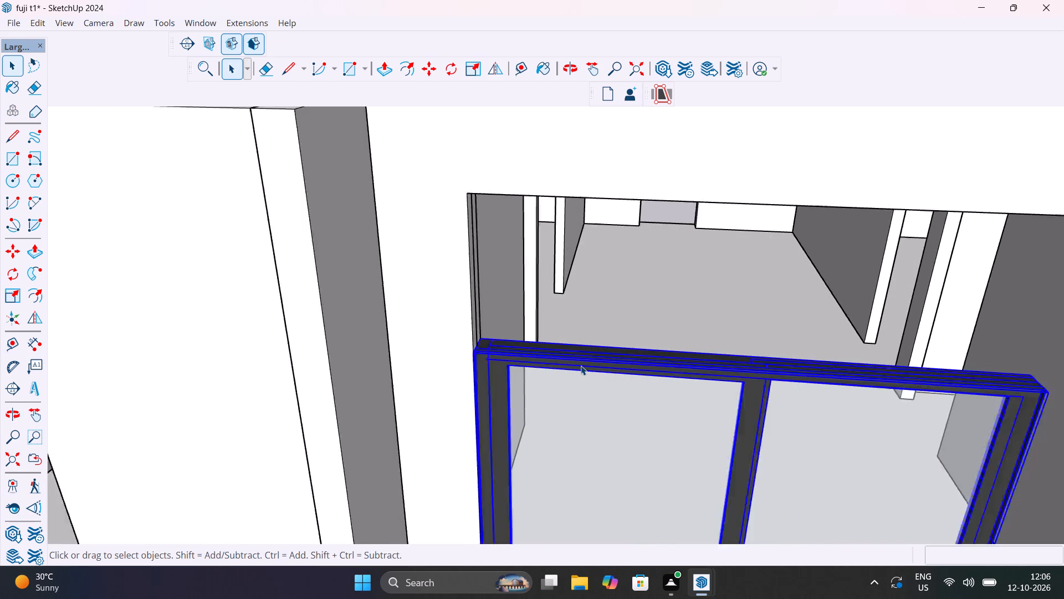
{"action": "scroll", "coordinate": [581, 366], "scroll_direction": "down", "scroll_amount": 12}
{"action": "key", "text": "s"}
{"action": "scroll", "coordinate": [723, 367], "scroll_direction": "up", "scroll_amount": 3}
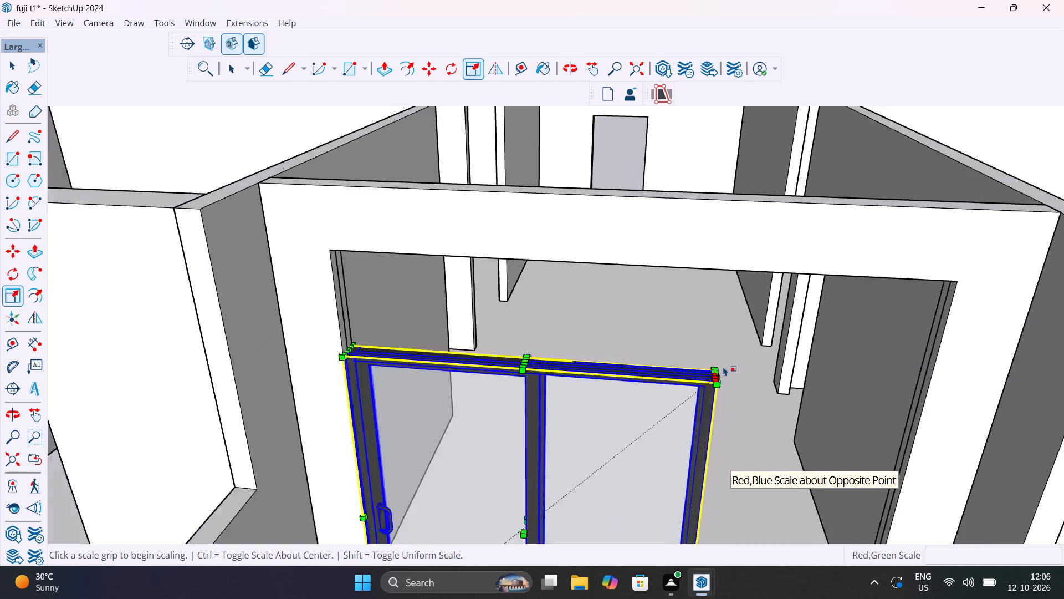
{"action": "scroll", "coordinate": [723, 367], "scroll_direction": "up", "scroll_amount": 8}
{"action": "scroll", "coordinate": [725, 367], "scroll_direction": "down", "scroll_amount": 5}
{"action": "left_click", "coordinate": [708, 392]}
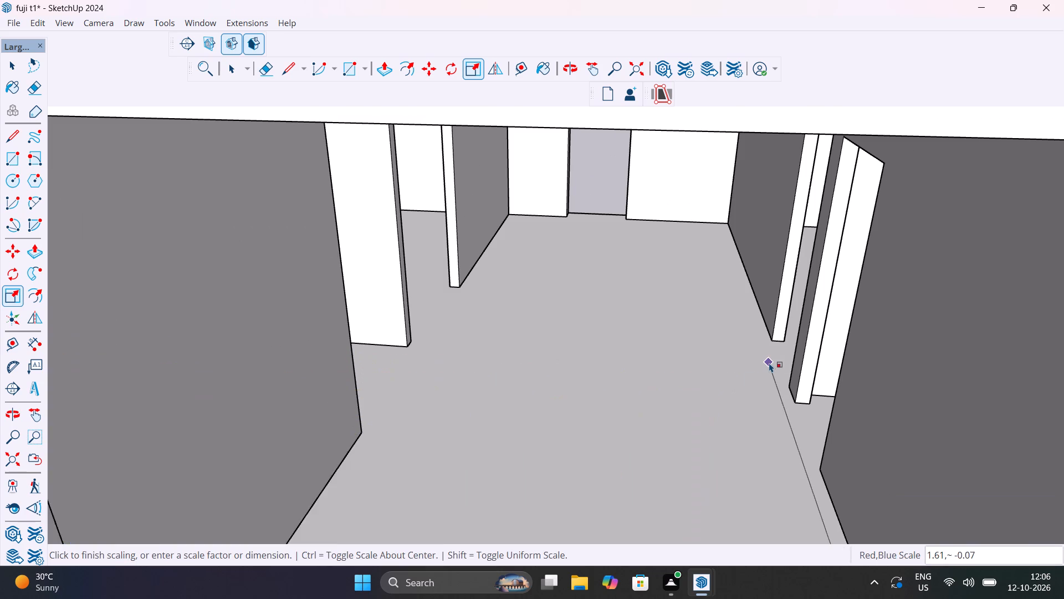
{"action": "scroll", "coordinate": [769, 363], "scroll_direction": "down", "scroll_amount": 13}
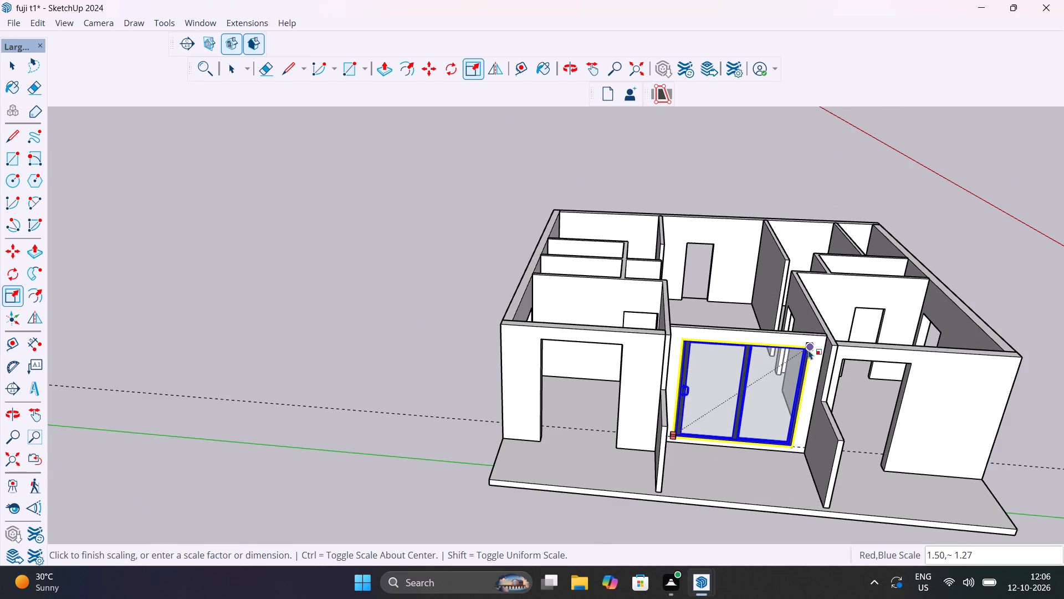
{"action": "scroll", "coordinate": [809, 349], "scroll_direction": "up", "scroll_amount": 18}
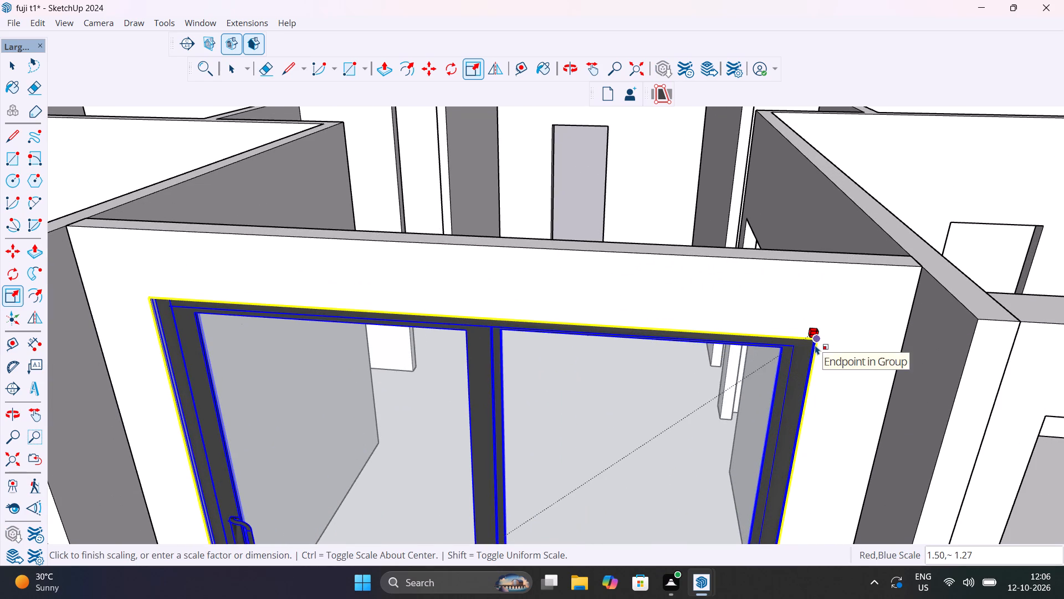
{"action": "left_click", "coordinate": [815, 345]}
{"action": "scroll", "coordinate": [729, 377], "scroll_direction": "down", "scroll_amount": 20}
{"action": "scroll", "coordinate": [729, 377], "scroll_direction": "down", "scroll_amount": 1}
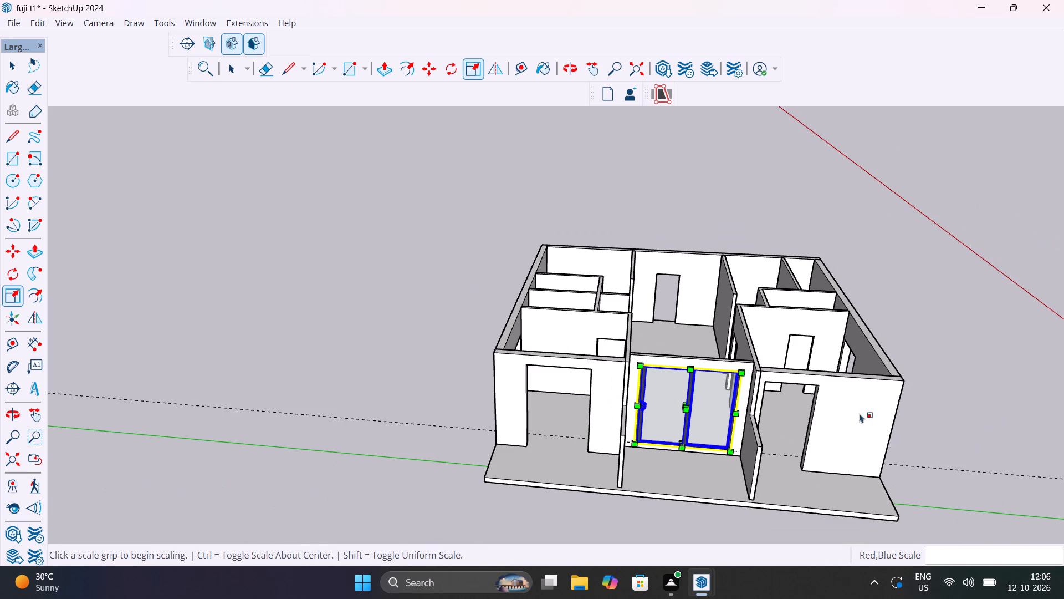
{"action": "key", "text": "space"}
{"action": "left_click", "coordinate": [958, 375]}
Examine the enlarged sliding door's fit along the top and sides of the central opening.
{"action": "scroll", "coordinate": [703, 376], "scroll_direction": "up", "scroll_amount": 10}
{"action": "middle_click_drag", "start_coordinate": [675, 358], "coordinate": [664, 348]}
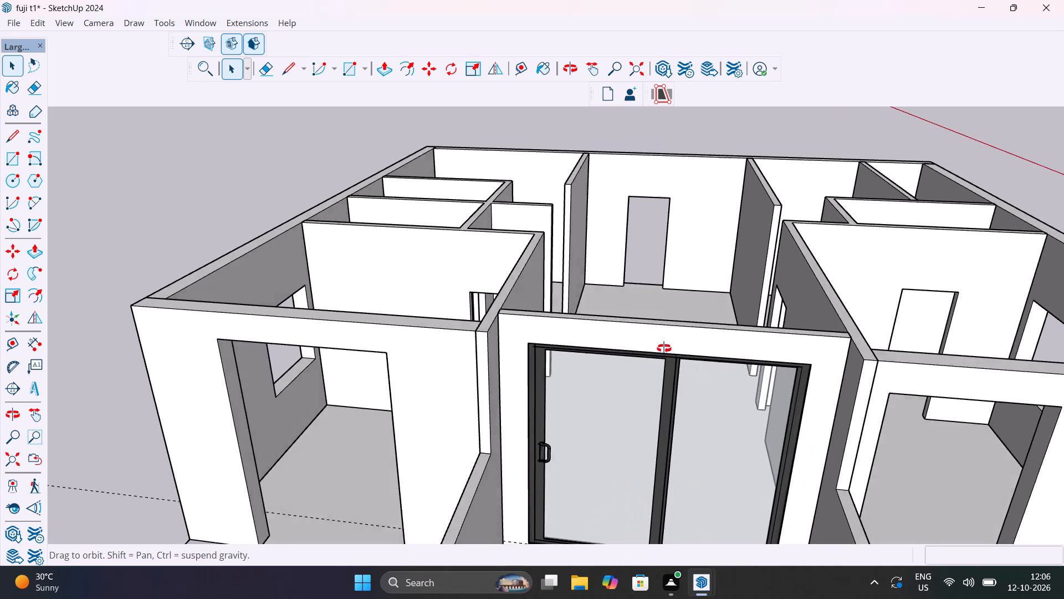
{"action": "middle_click_drag", "start_coordinate": [664, 348], "coordinate": [705, 202]}
{"action": "scroll", "coordinate": [700, 244], "scroll_direction": "up", "scroll_amount": 12}
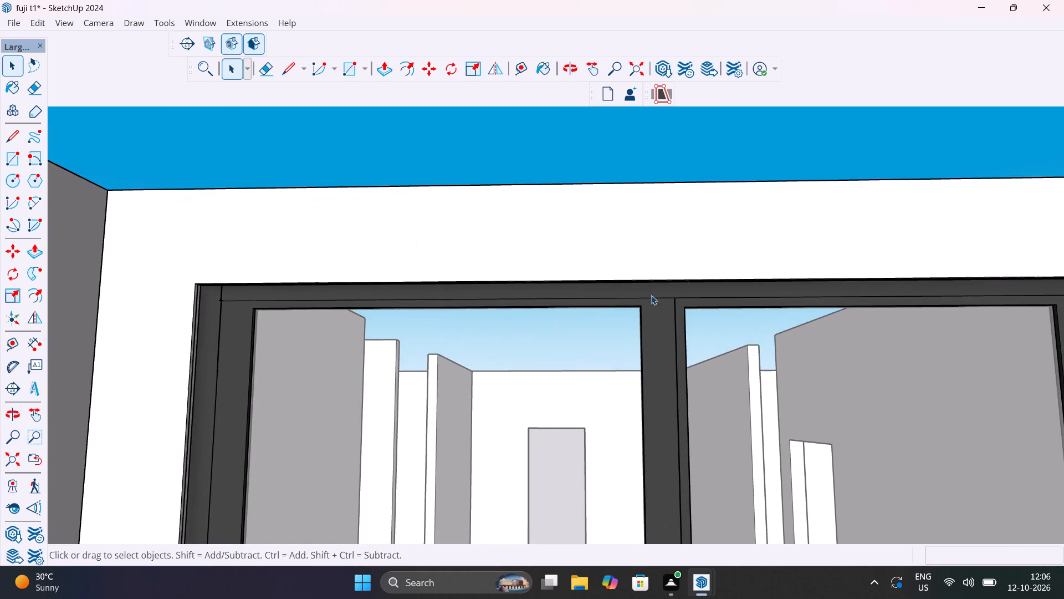
{"action": "middle_click_drag", "start_coordinate": [651, 292], "coordinate": [838, 505]}
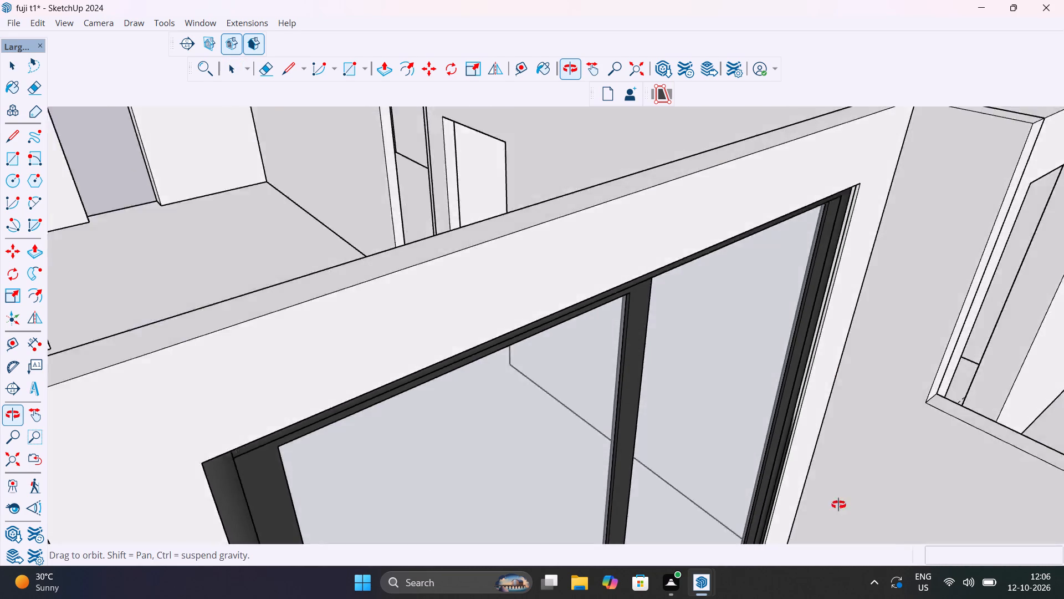
{"action": "middle_click_drag", "start_coordinate": [838, 505], "coordinate": [1027, 486]}
{"action": "scroll", "coordinate": [580, 363], "scroll_direction": "up", "scroll_amount": 1}
{"action": "middle_click_drag", "start_coordinate": [584, 362], "coordinate": [432, 319]}
{"action": "scroll", "coordinate": [432, 319], "scroll_direction": "down", "scroll_amount": 12}
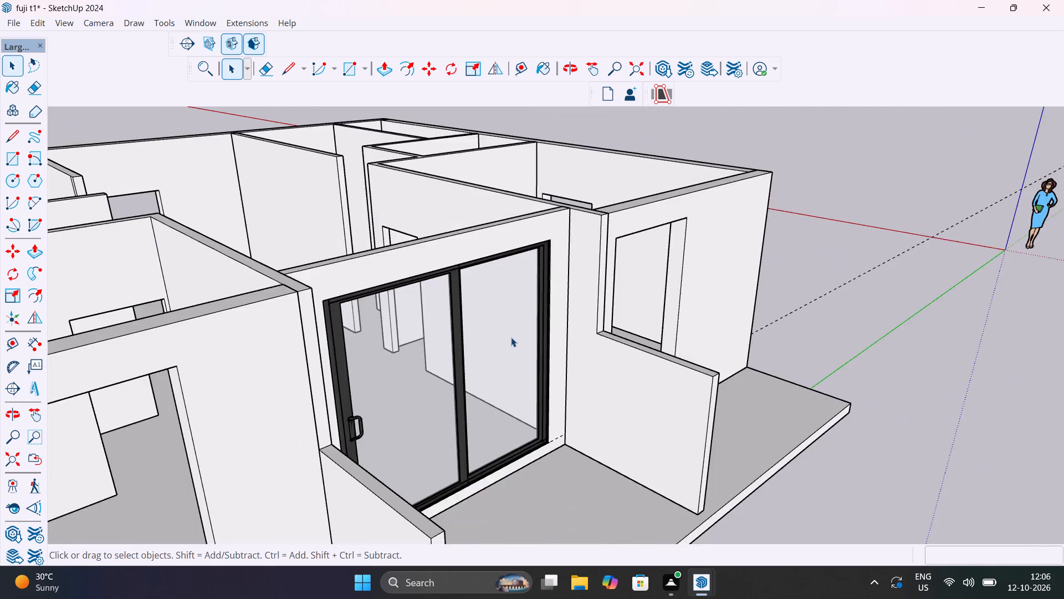
{"action": "scroll", "coordinate": [511, 337], "scroll_direction": "down", "scroll_amount": 5}
{"action": "middle_click_drag", "start_coordinate": [595, 357], "coordinate": [464, 384]}
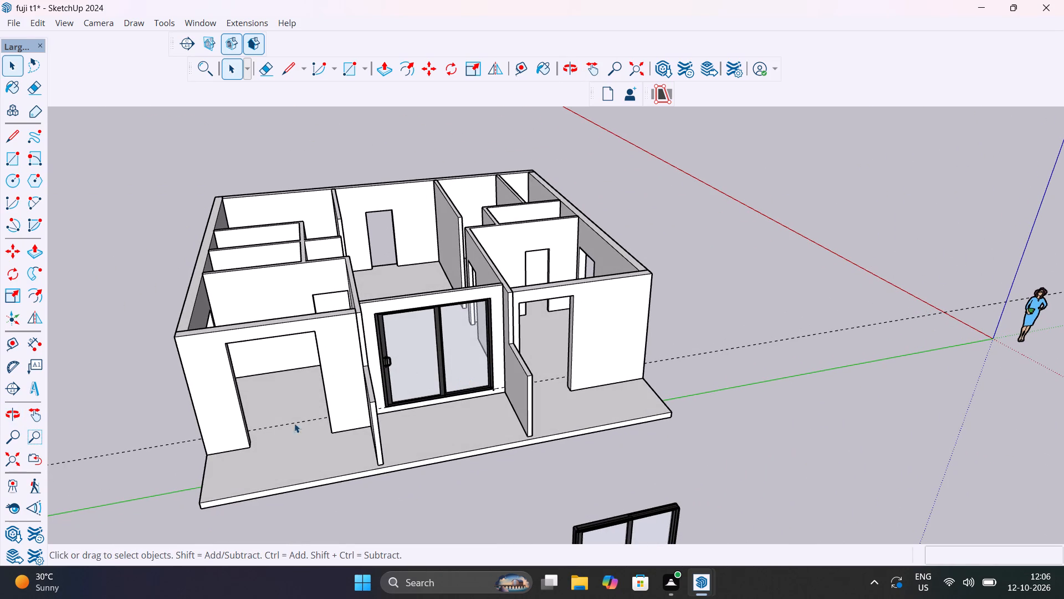
Inside the balcony wall group, draw a 6' by 9" rectangle across the base of the opening on the sliding door's handle side.
{"action": "scroll", "coordinate": [269, 429], "scroll_direction": "up", "scroll_amount": 7}
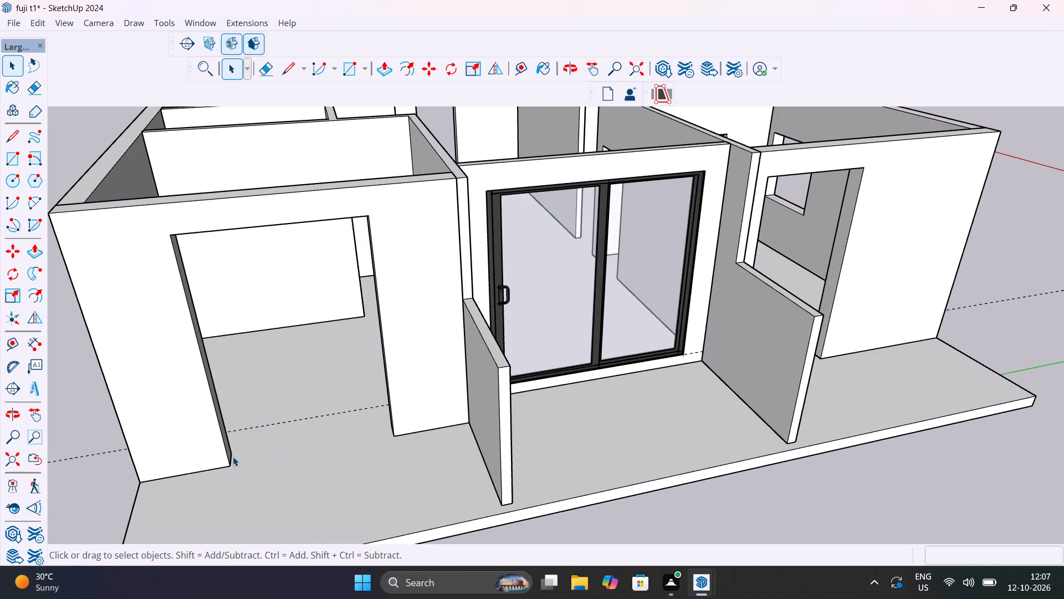
{"action": "scroll", "coordinate": [233, 456], "scroll_direction": "up", "scroll_amount": 6}
{"action": "double_click", "coordinate": [193, 442]}
{"action": "scroll", "coordinate": [206, 444], "scroll_direction": "up", "scroll_amount": 6}
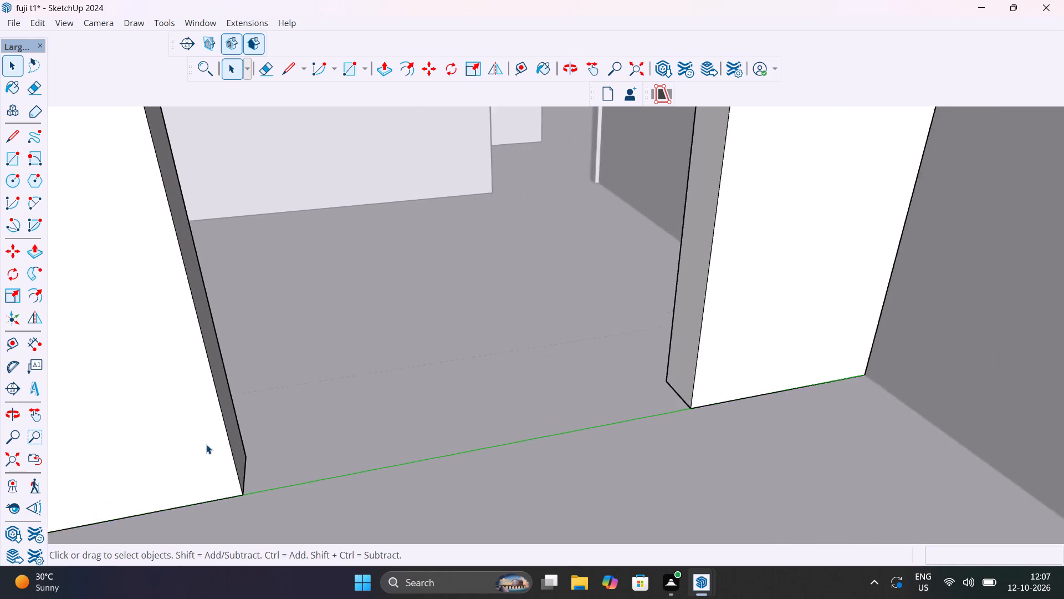
{"action": "scroll", "coordinate": [206, 444], "scroll_direction": "up", "scroll_amount": 1}
{"action": "key", "text": "r"}
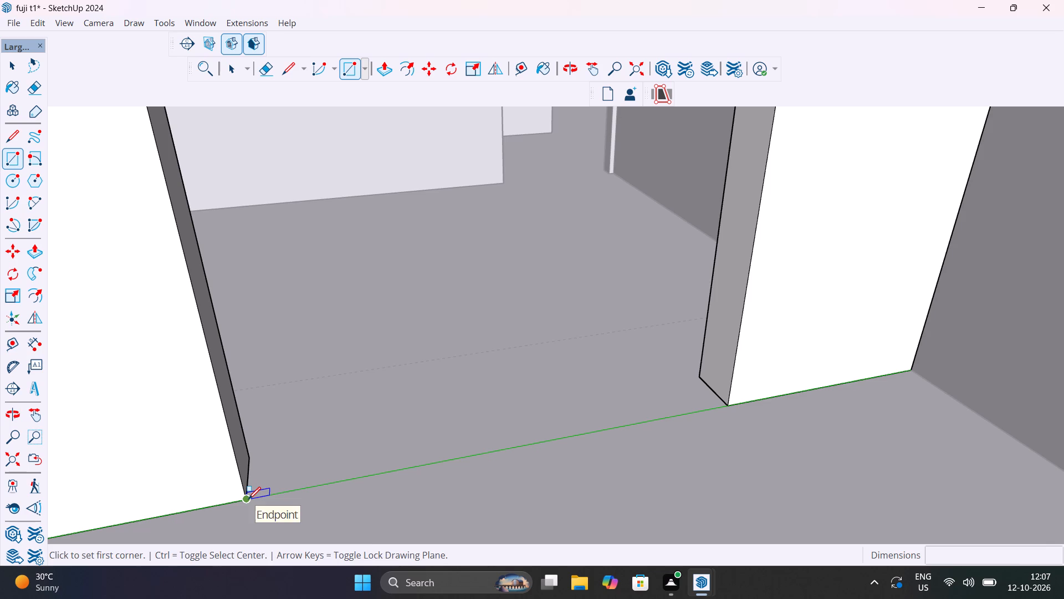
{"action": "left_click", "coordinate": [248, 499]}
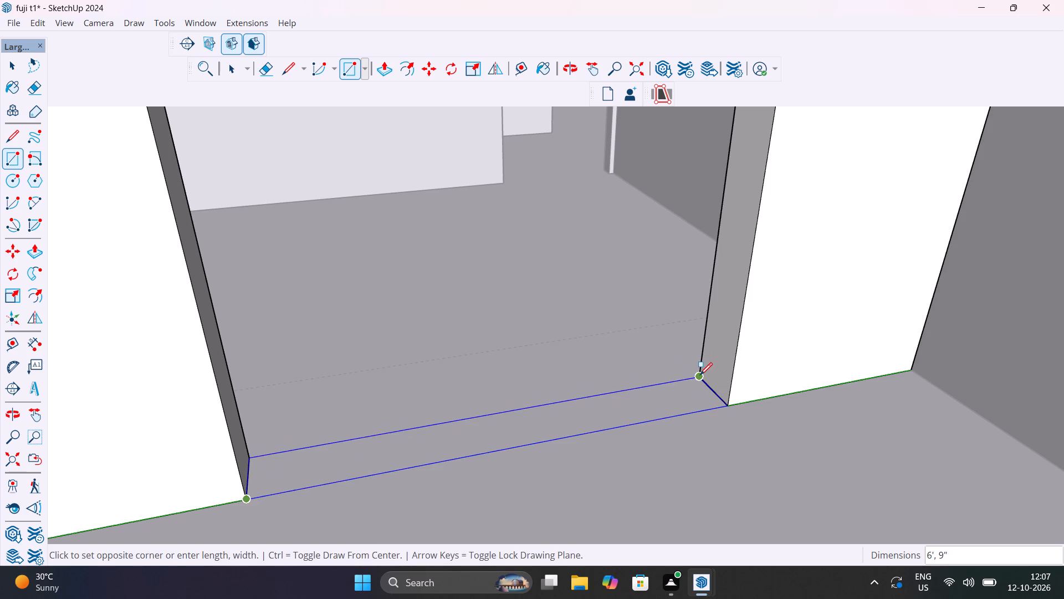
{"action": "left_click", "coordinate": [700, 375]}
{"action": "key", "text": "space"}
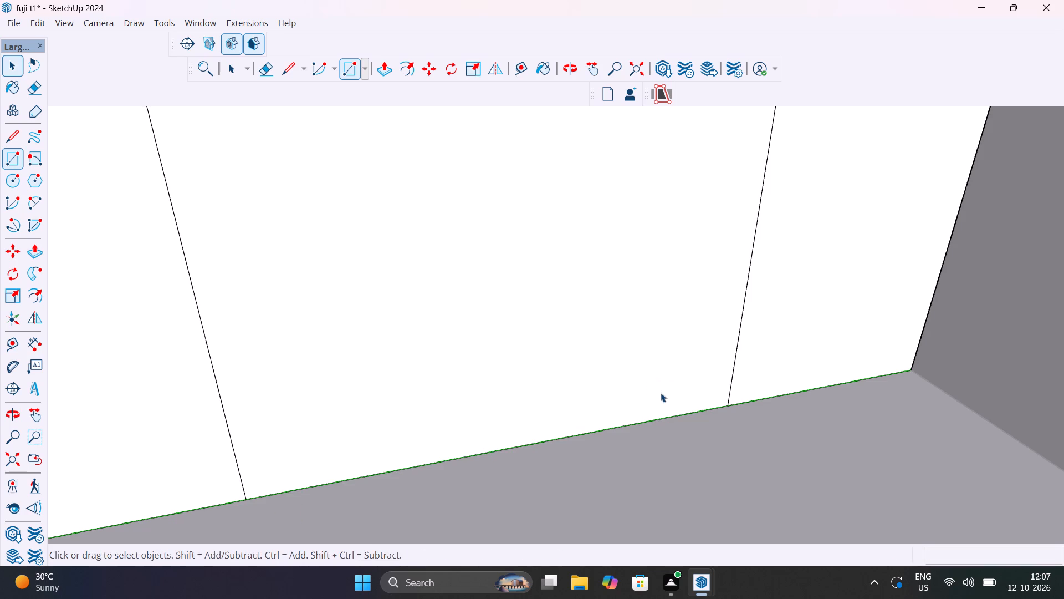
Place a guide line 6" above the bottom edge of the wall with the handle-side balcony opening.
{"action": "scroll", "coordinate": [571, 413], "scroll_direction": "down", "scroll_amount": 16}
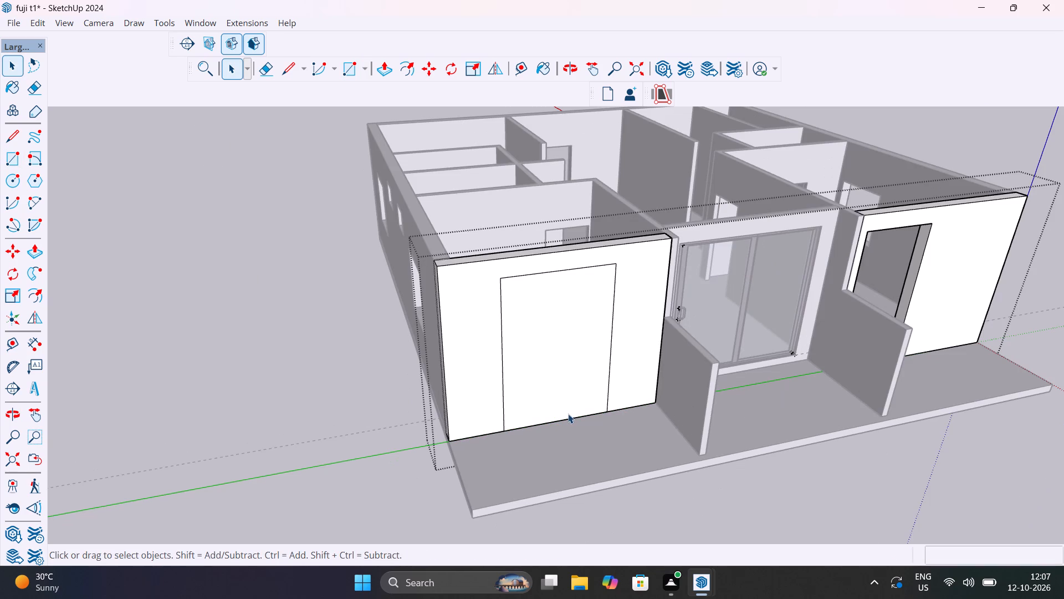
{"action": "key", "text": "t"}
{"action": "left_click", "coordinate": [566, 419]}
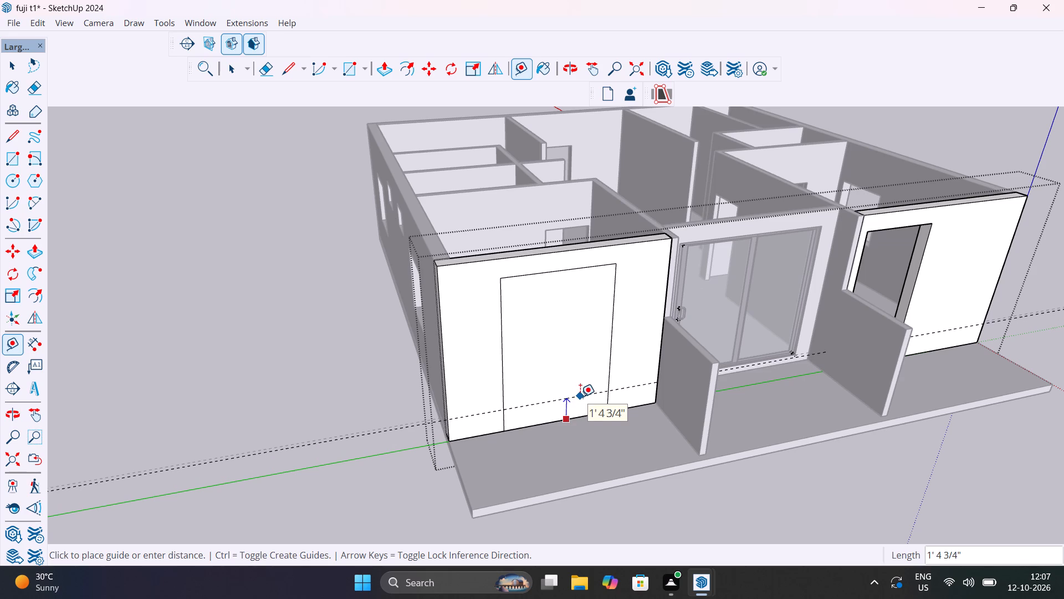
{"action": "type", "text": "6\""}
{"action": "key", "text": "Return"}
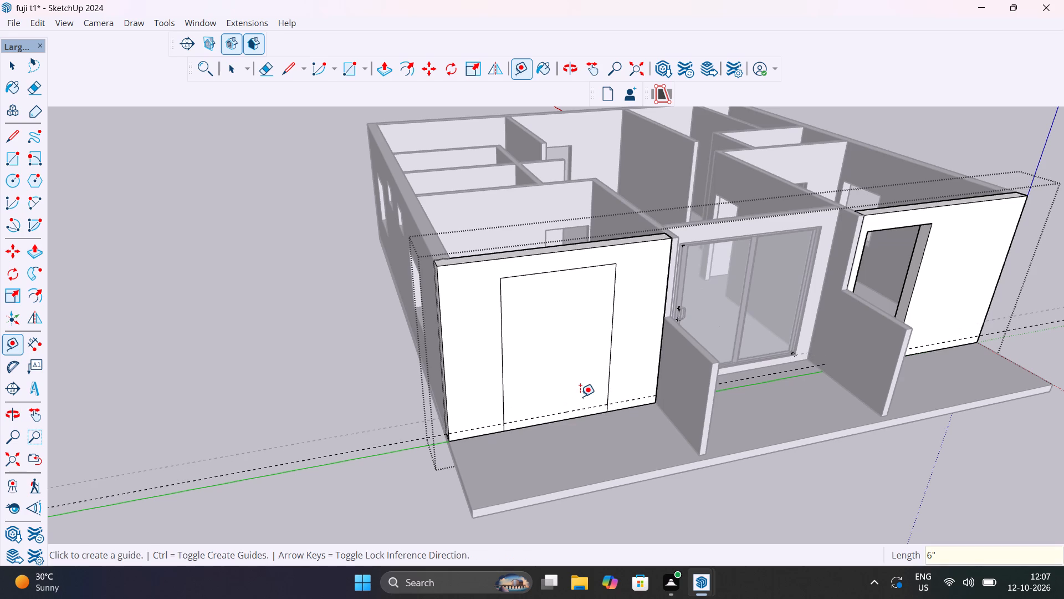
{"action": "key", "text": "space"}
Draw a 6' by 6" rectangle across the base of the handle-side balcony opening, from the guide line to the wall's bottom edge.
{"action": "key", "text": "r"}
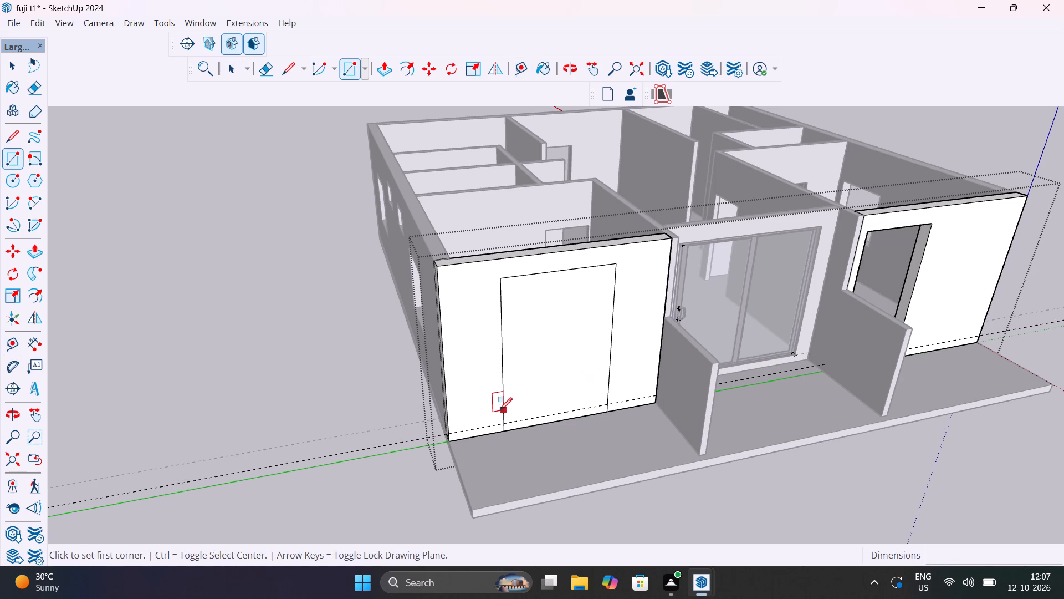
{"action": "scroll", "coordinate": [516, 440], "scroll_direction": "up", "scroll_amount": 12}
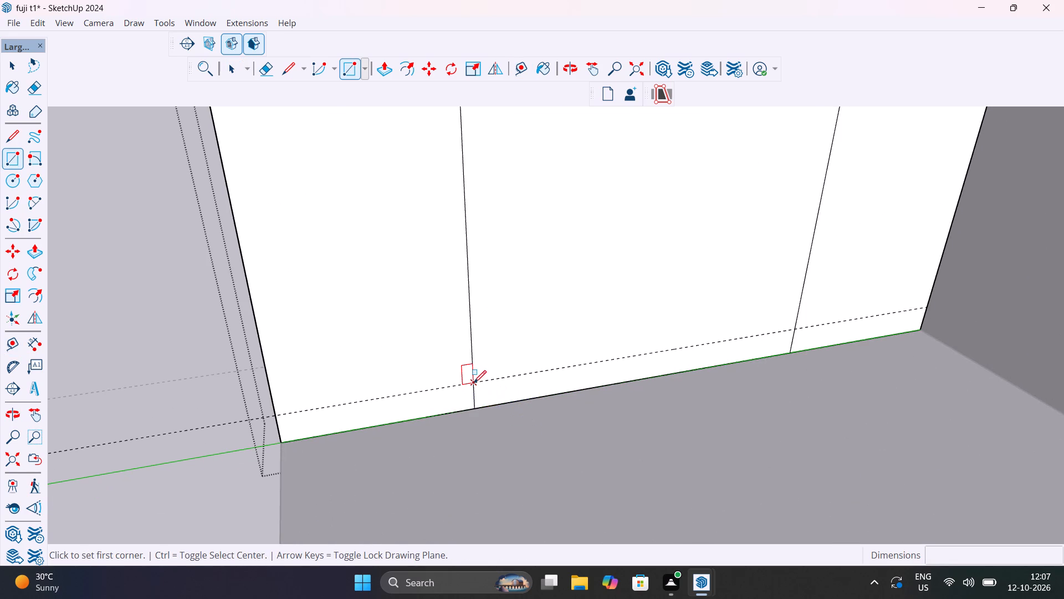
{"action": "left_click", "coordinate": [474, 383]}
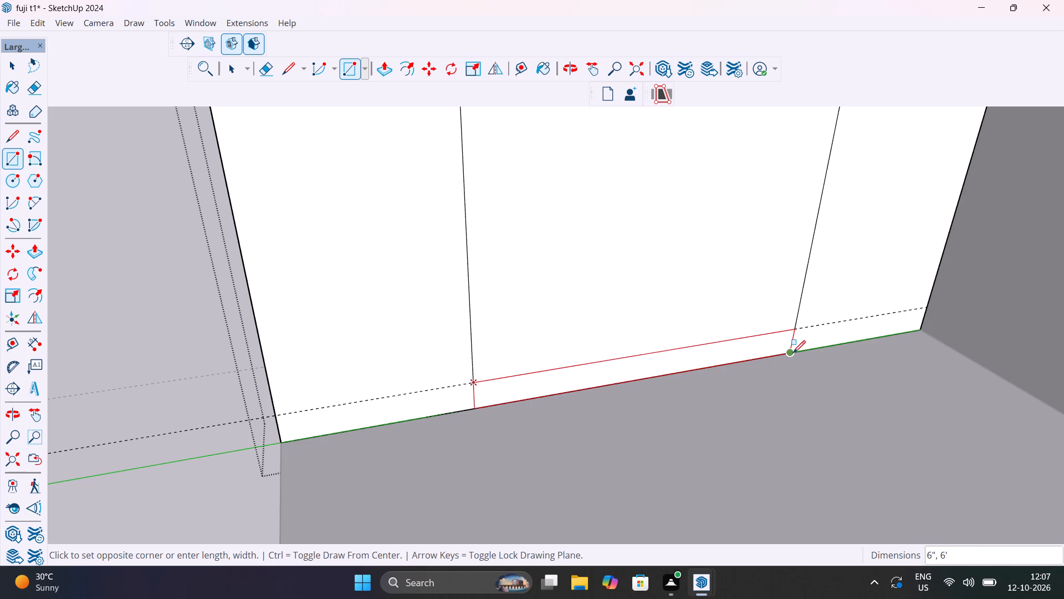
{"action": "left_click", "coordinate": [793, 353]}
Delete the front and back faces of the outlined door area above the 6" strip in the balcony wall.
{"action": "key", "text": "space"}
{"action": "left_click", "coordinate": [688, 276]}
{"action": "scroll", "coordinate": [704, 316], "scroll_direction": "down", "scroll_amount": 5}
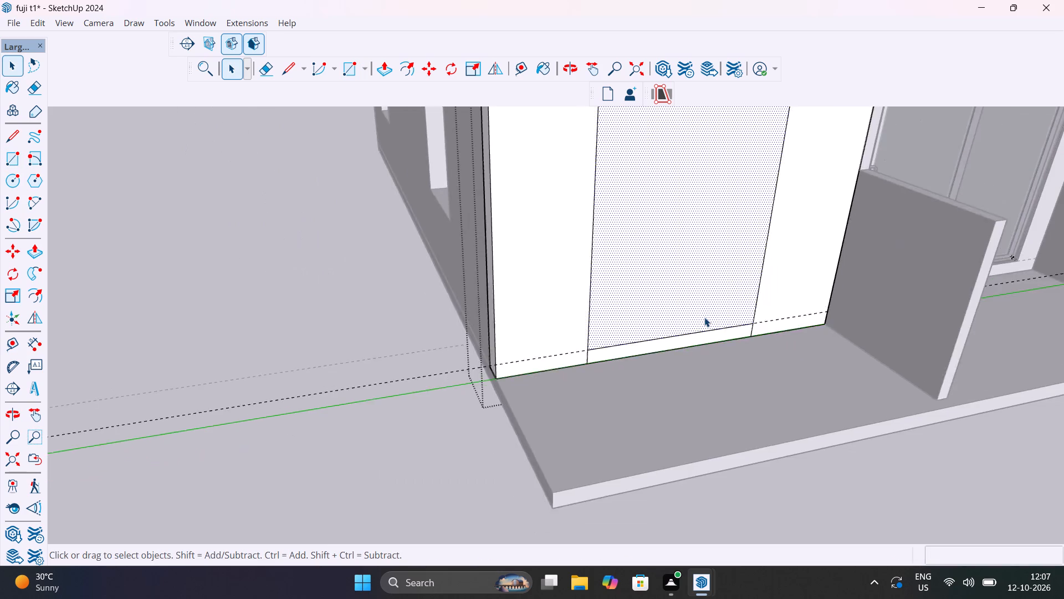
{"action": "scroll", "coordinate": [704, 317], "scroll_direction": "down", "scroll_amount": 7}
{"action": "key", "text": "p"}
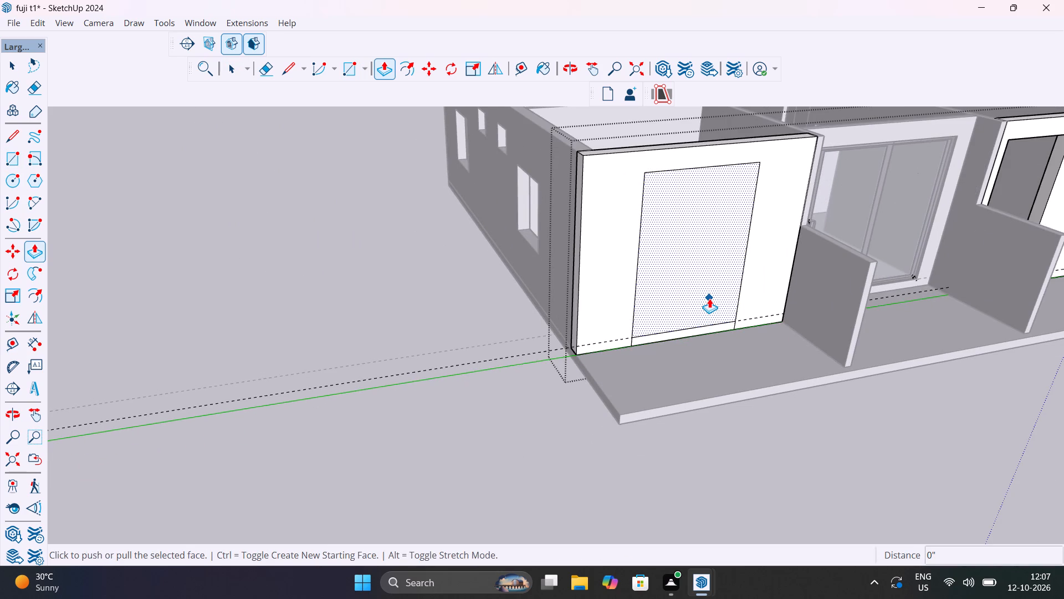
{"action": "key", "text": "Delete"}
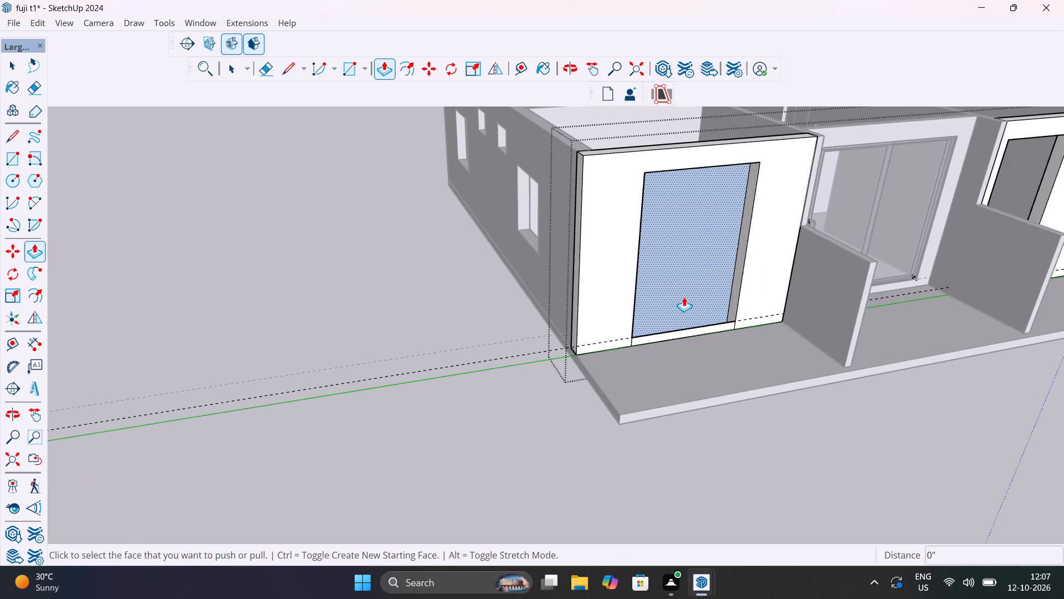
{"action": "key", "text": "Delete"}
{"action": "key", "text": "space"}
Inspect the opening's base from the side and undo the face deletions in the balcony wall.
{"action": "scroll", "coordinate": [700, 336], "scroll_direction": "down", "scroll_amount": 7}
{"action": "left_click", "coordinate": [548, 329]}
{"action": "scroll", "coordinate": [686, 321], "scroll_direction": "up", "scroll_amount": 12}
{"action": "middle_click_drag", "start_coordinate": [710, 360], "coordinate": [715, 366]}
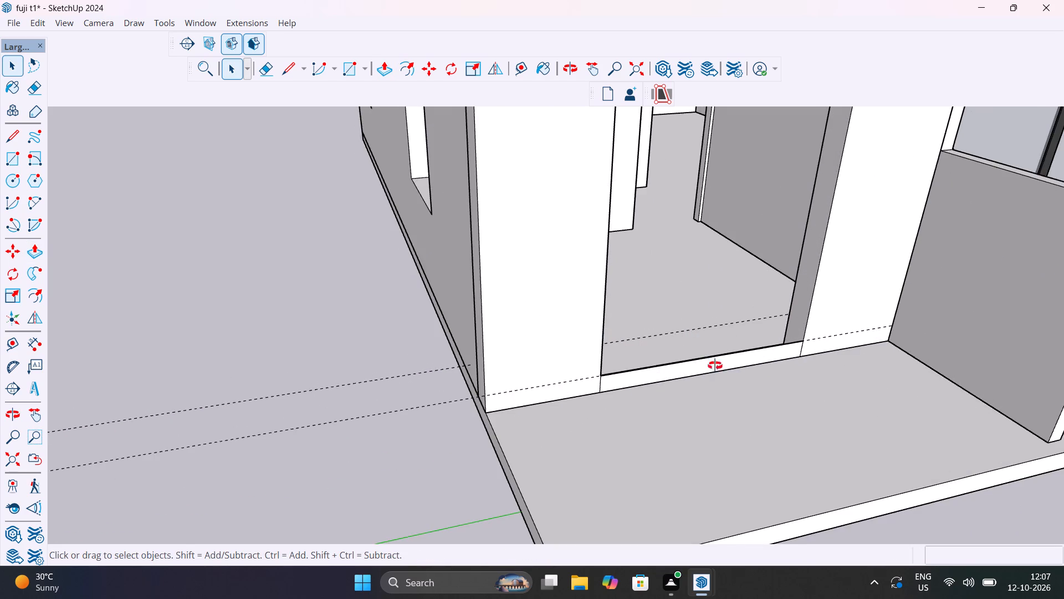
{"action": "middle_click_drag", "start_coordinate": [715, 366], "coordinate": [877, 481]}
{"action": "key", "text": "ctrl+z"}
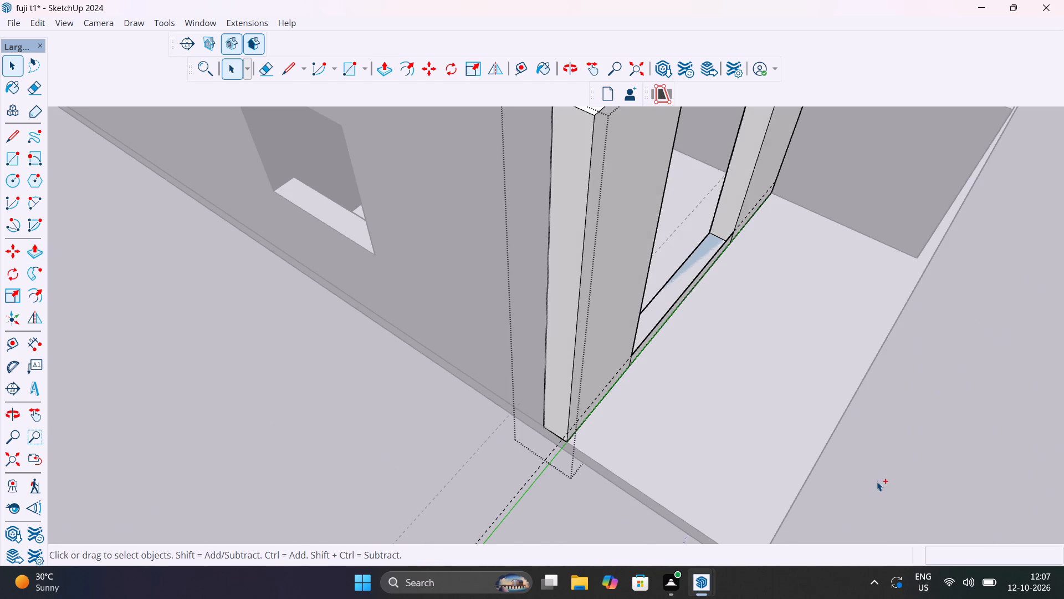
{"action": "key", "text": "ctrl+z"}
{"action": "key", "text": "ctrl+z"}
Push the door face 9" through the handle-side balcony wall, keeping the 6" sill strip, and leave the wall group.
{"action": "middle_click_drag", "start_coordinate": [734, 321], "coordinate": [473, 305]}
{"action": "left_click", "coordinate": [655, 262]}
{"action": "key", "text": "p"}
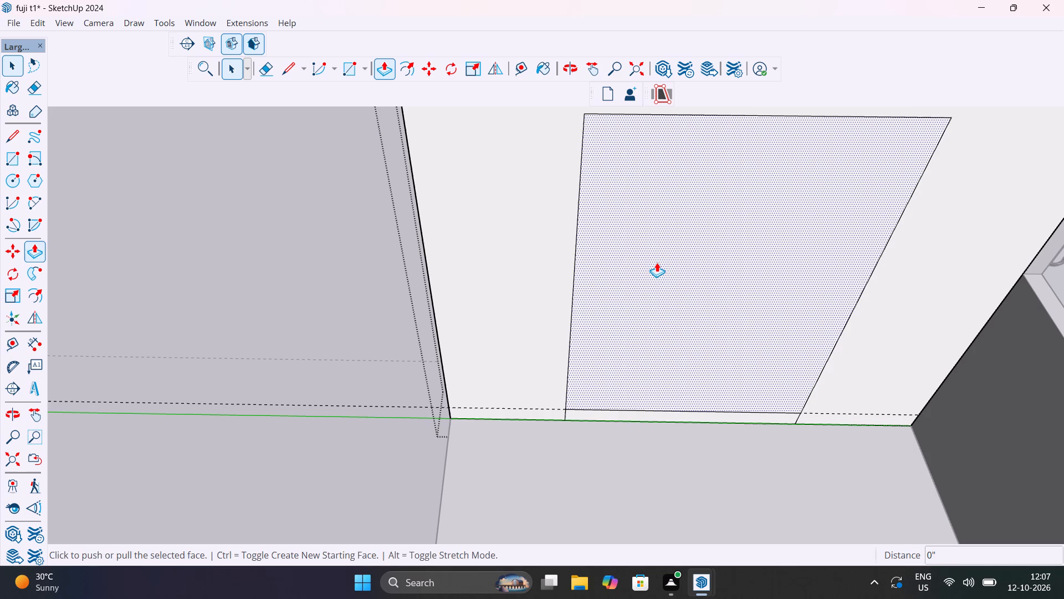
{"action": "left_click", "coordinate": [657, 262]}
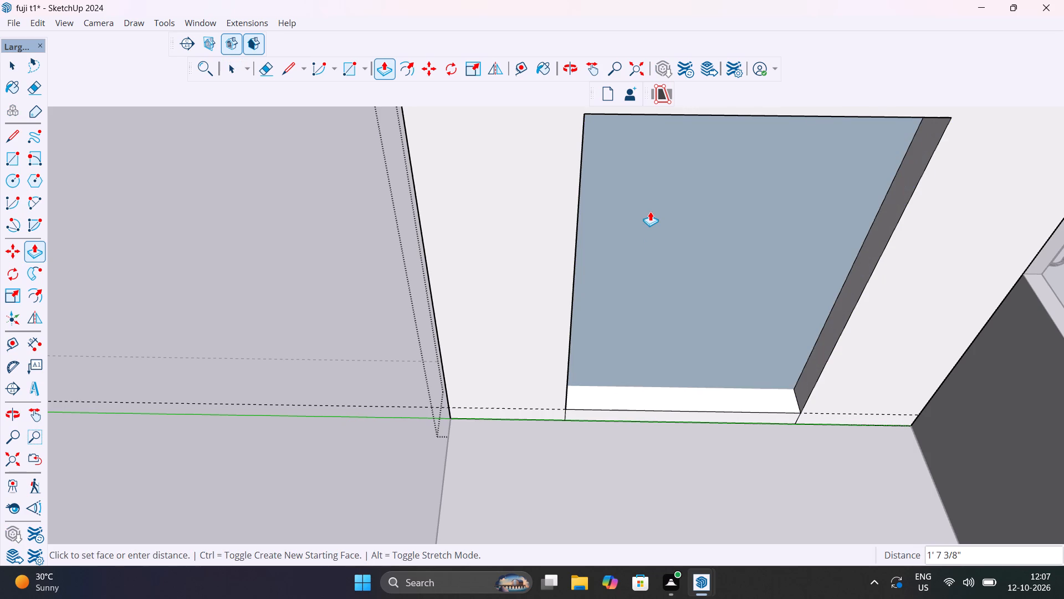
{"action": "left_click", "coordinate": [622, 208]}
{"action": "scroll", "coordinate": [647, 329], "scroll_direction": "down", "scroll_amount": 4}
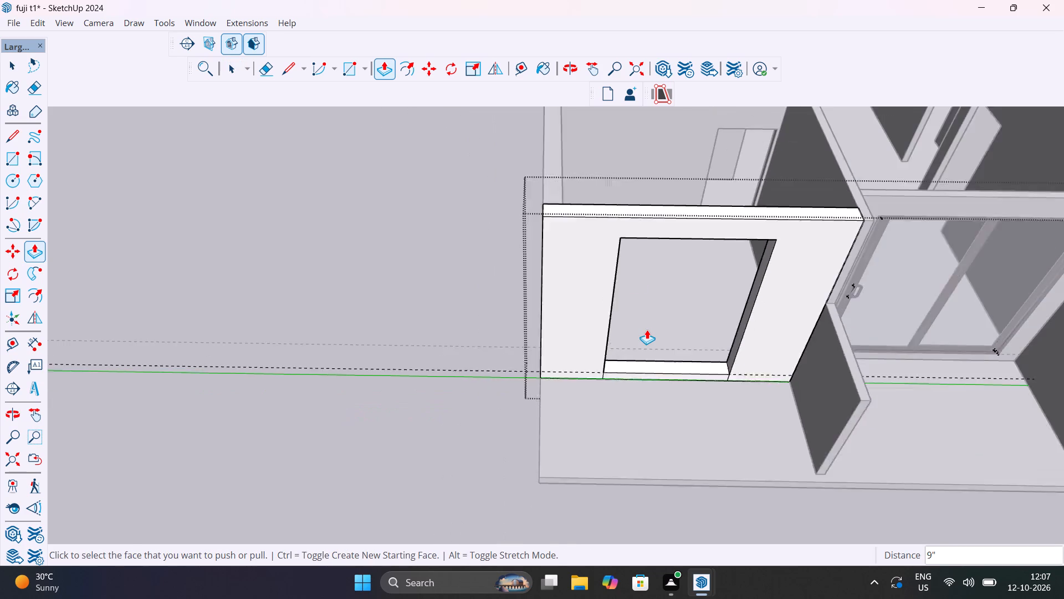
{"action": "scroll", "coordinate": [647, 329], "scroll_direction": "down", "scroll_amount": 10}
{"action": "key", "text": "space"}
{"action": "left_click", "coordinate": [485, 301]}
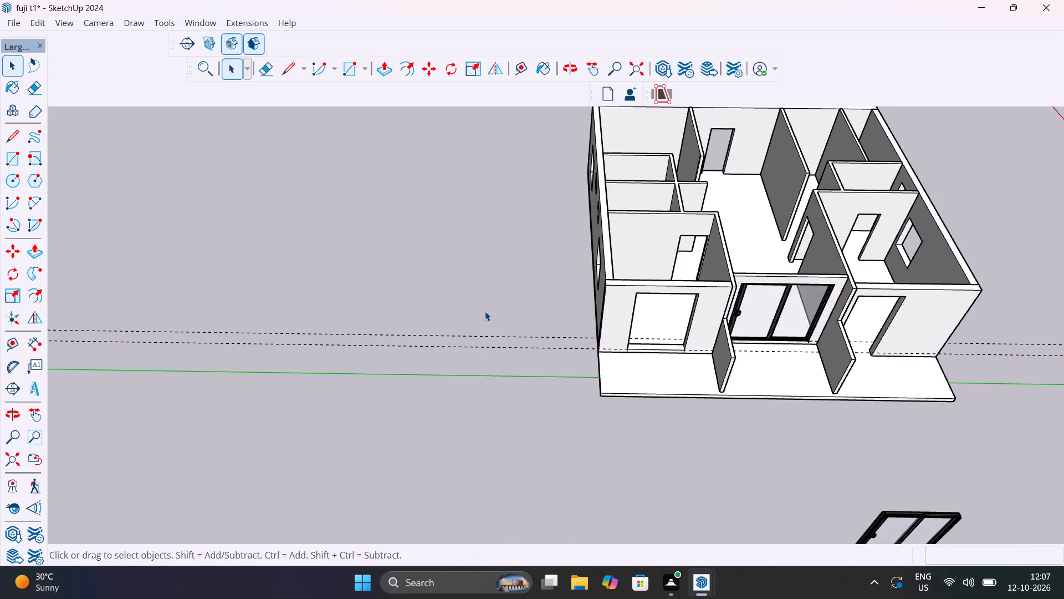
Copy the spare sliding door standing in front of the balcony into the new opening with the 6" sill.
{"action": "scroll", "coordinate": [485, 311], "scroll_direction": "down", "scroll_amount": 6}
{"action": "middle_click_drag", "start_coordinate": [566, 344], "coordinate": [605, 179]}
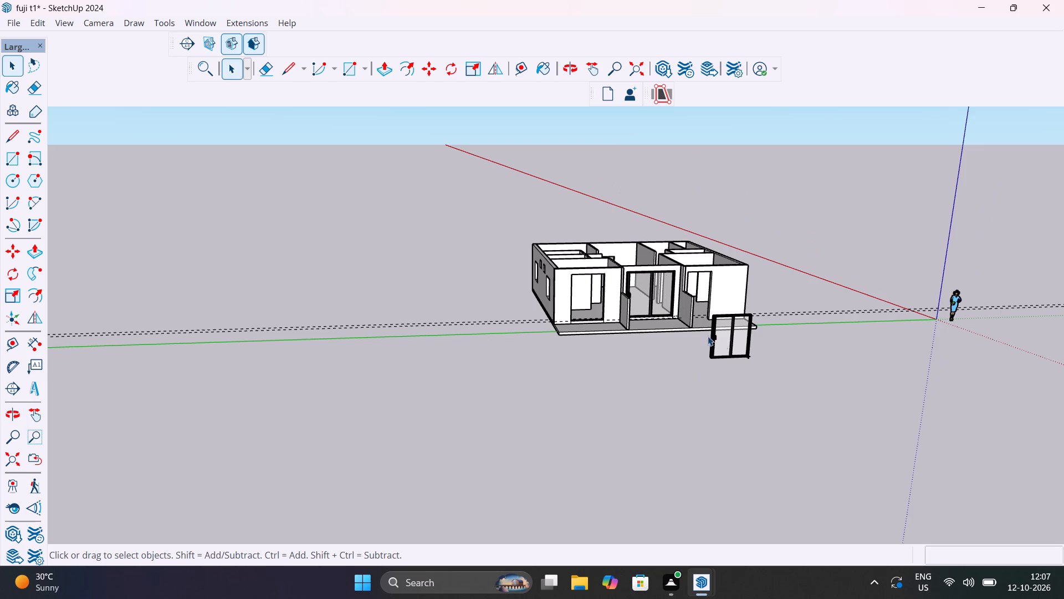
{"action": "scroll", "coordinate": [722, 340], "scroll_direction": "up", "scroll_amount": 19}
{"action": "middle_click_drag", "start_coordinate": [692, 339], "coordinate": [646, 383]}
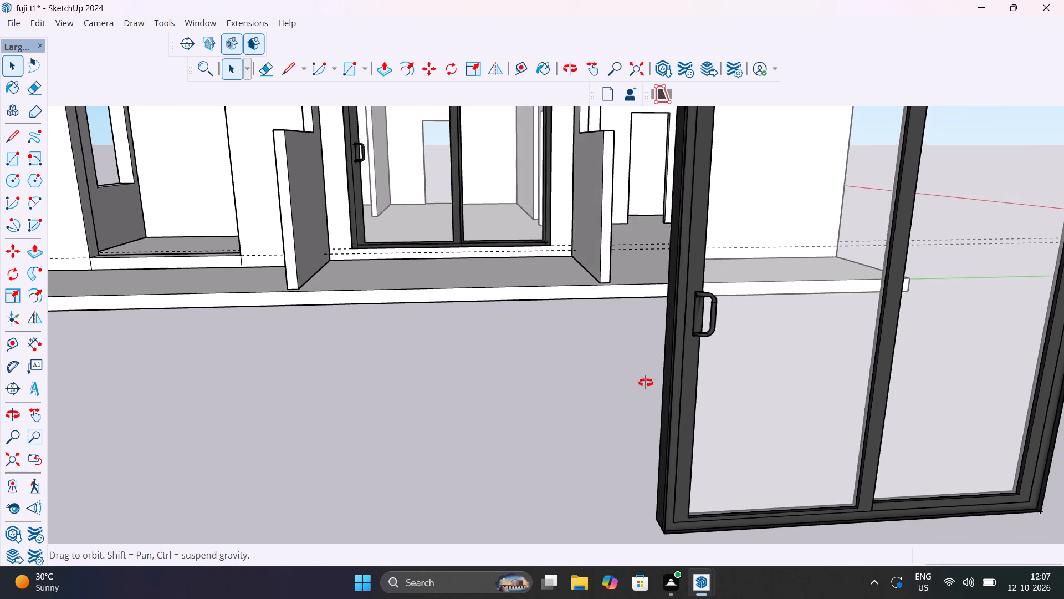
{"action": "middle_click_drag", "start_coordinate": [646, 383], "coordinate": [663, 422]}
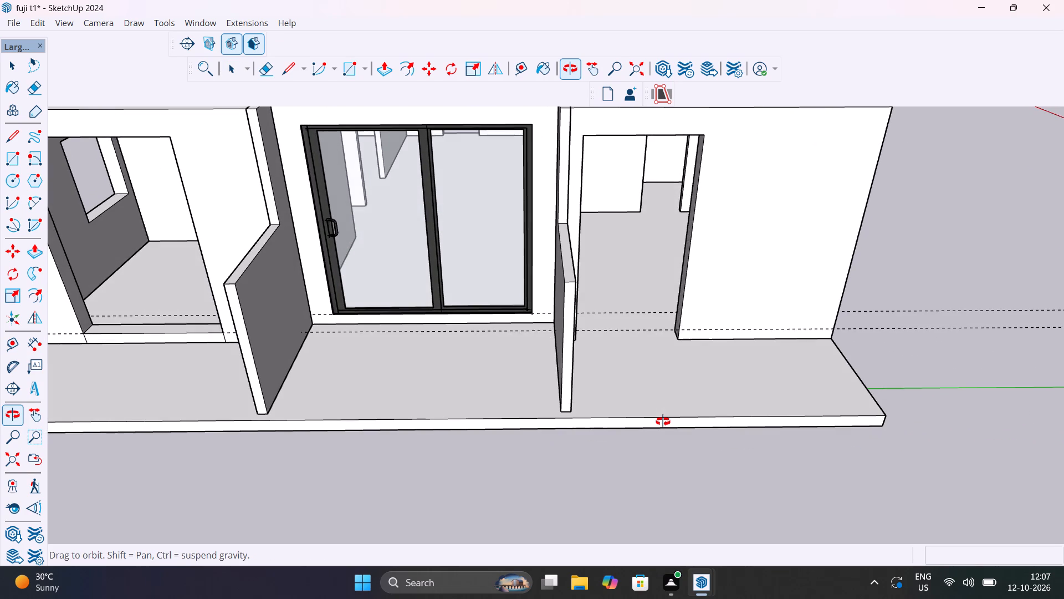
{"action": "middle_click_drag", "start_coordinate": [663, 422], "coordinate": [670, 458]}
{"action": "scroll", "coordinate": [677, 374], "scroll_direction": "down", "scroll_amount": 13}
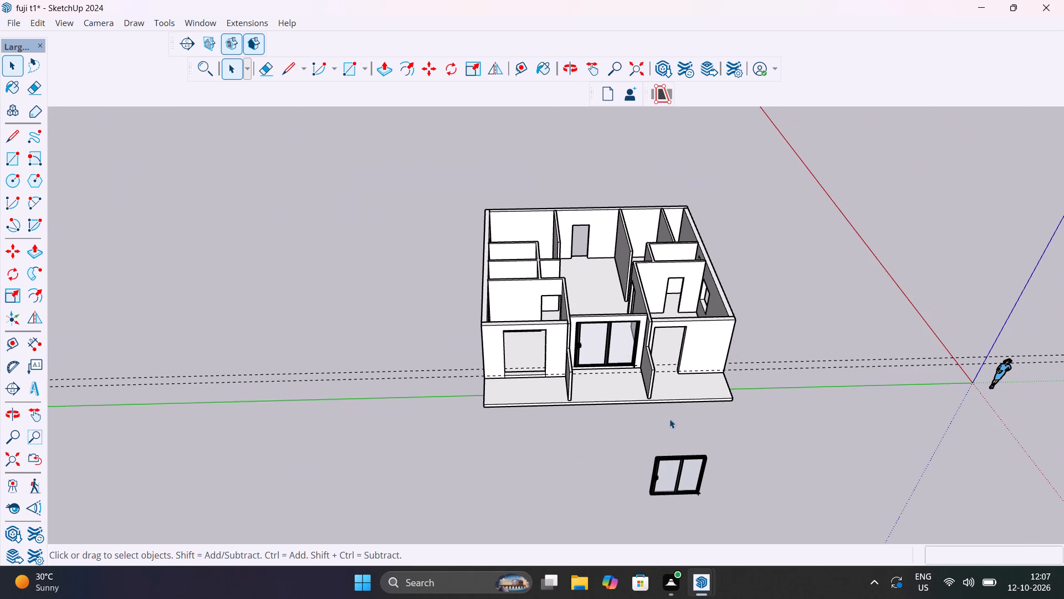
{"action": "left_click", "coordinate": [673, 461]}
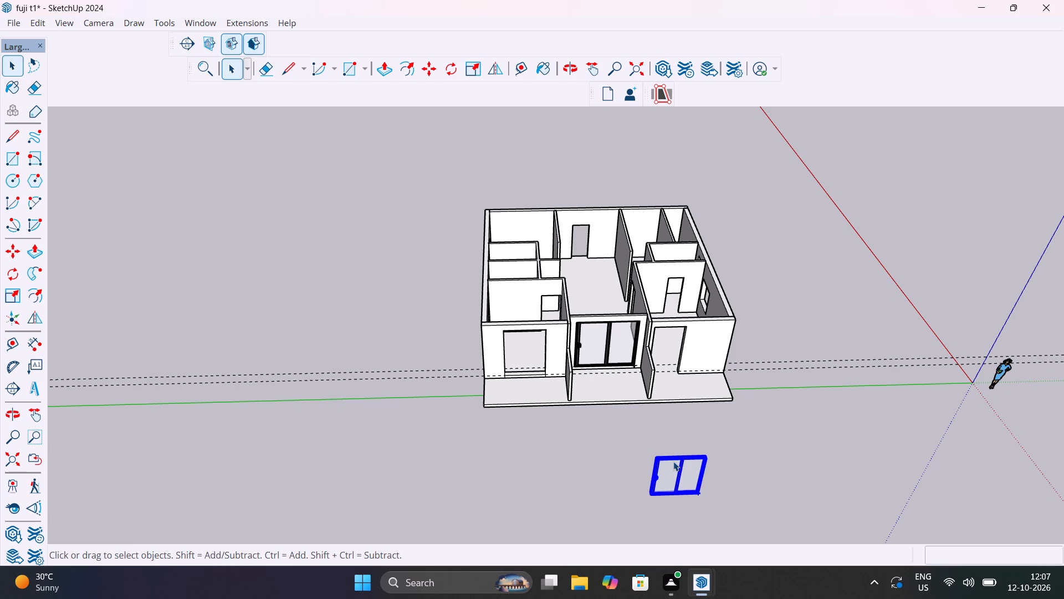
{"action": "key", "text": "m"}
{"action": "scroll", "coordinate": [648, 484], "scroll_direction": "up", "scroll_amount": 8}
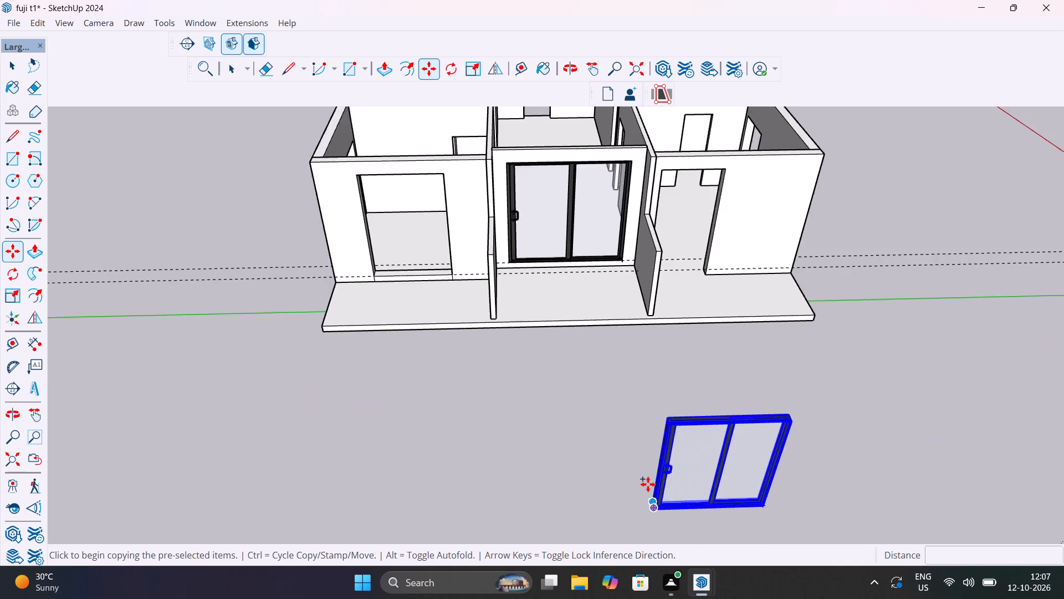
{"action": "scroll", "coordinate": [648, 484], "scroll_direction": "up", "scroll_amount": 7}
{"action": "middle_click_drag", "start_coordinate": [648, 525], "coordinate": [700, 514]}
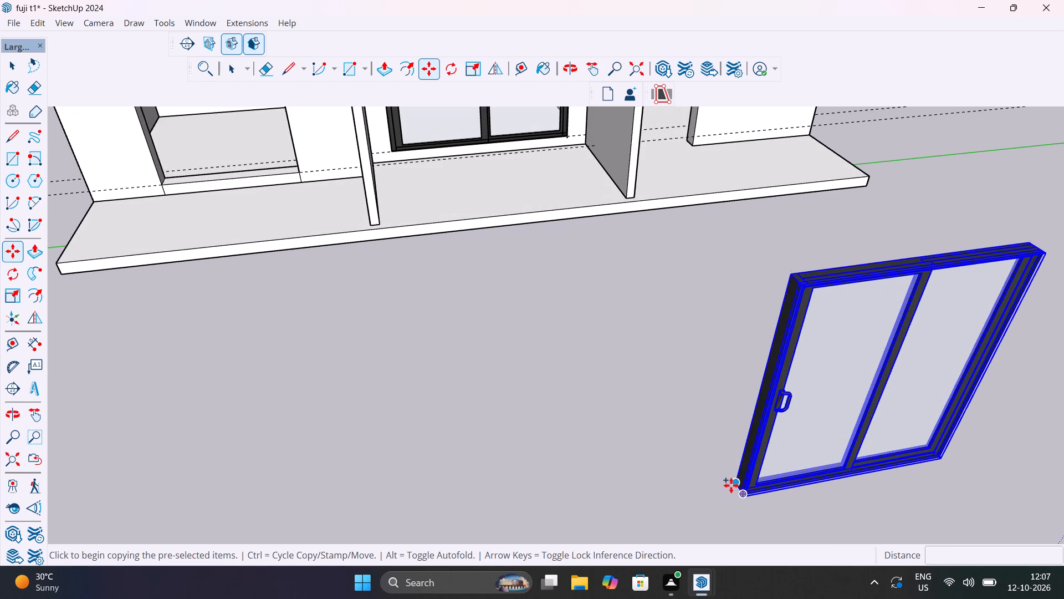
{"action": "left_click", "coordinate": [731, 485]}
{"action": "scroll", "coordinate": [525, 413], "scroll_direction": "down", "scroll_amount": 7}
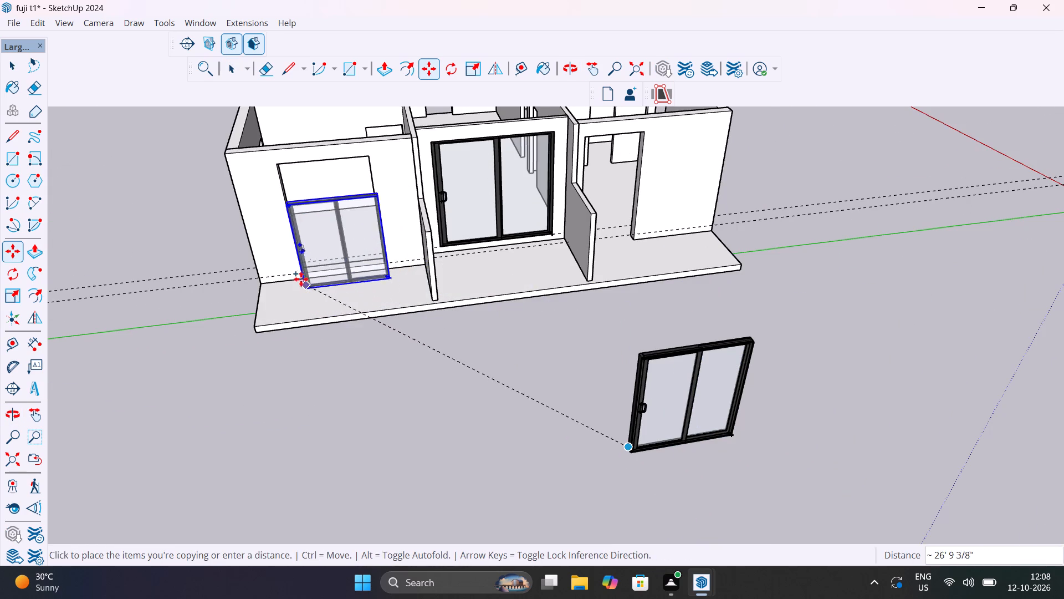
{"action": "scroll", "coordinate": [302, 278], "scroll_direction": "up", "scroll_amount": 18}
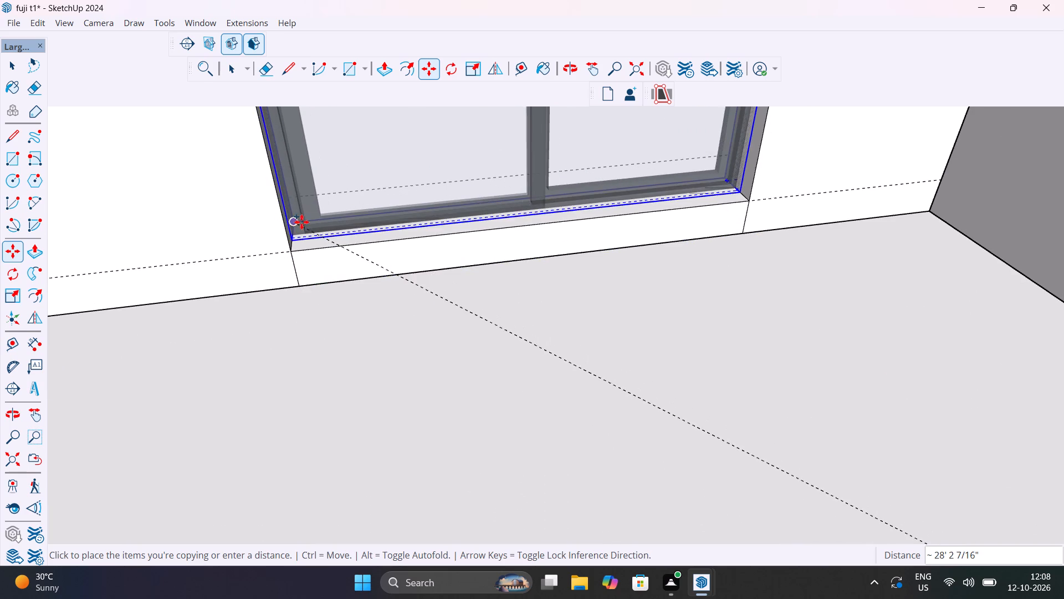
{"action": "scroll", "coordinate": [301, 231], "scroll_direction": "up", "scroll_amount": 19}
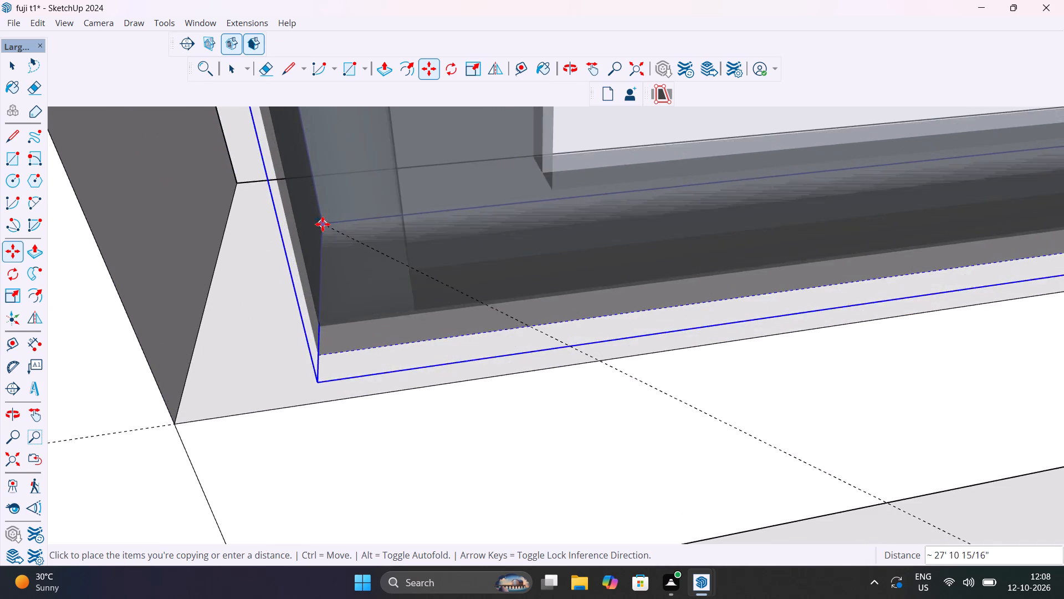
{"action": "left_click", "coordinate": [306, 215]}
Move the copied sliding door so its lower handle-side corner meets the opening's corner on the outer wall face.
{"action": "left_click", "coordinate": [294, 361]}
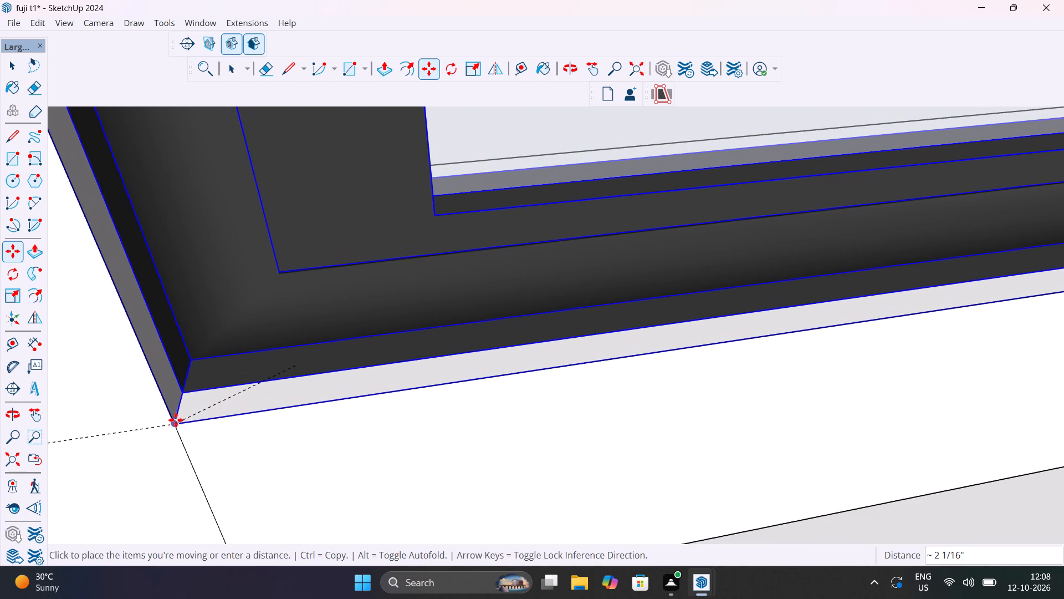
{"action": "left_click", "coordinate": [176, 420]}
Check the copied sliding door's fit from both sides and scale its height by 1.25 toward the top of the opening.
{"action": "scroll", "coordinate": [227, 387], "scroll_direction": "down", "scroll_amount": 20}
{"action": "scroll", "coordinate": [227, 387], "scroll_direction": "down", "scroll_amount": 13}
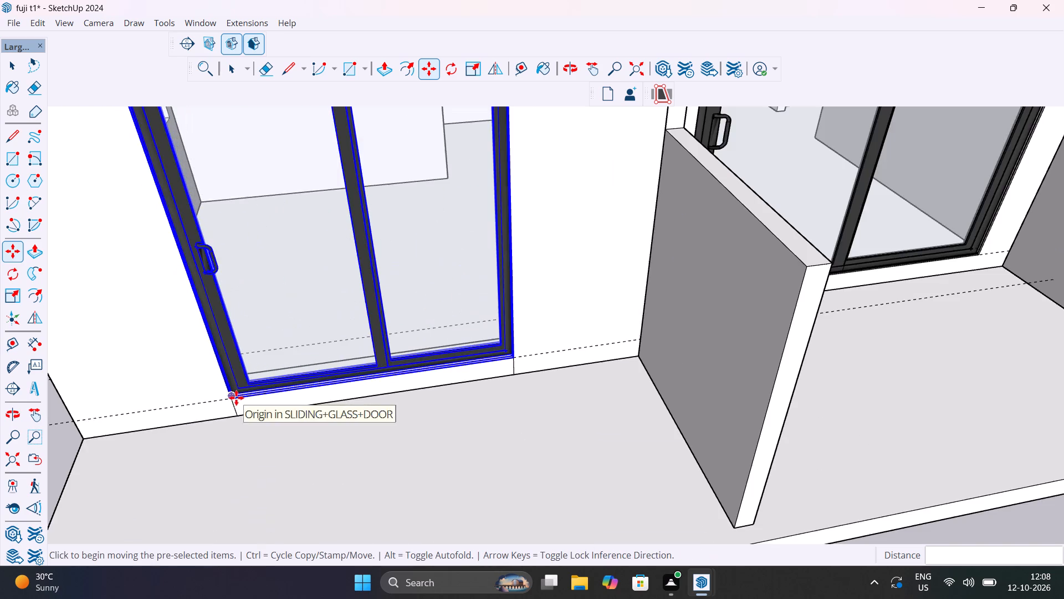
{"action": "scroll", "coordinate": [237, 398], "scroll_direction": "down", "scroll_amount": 7}
{"action": "scroll", "coordinate": [218, 273], "scroll_direction": "up", "scroll_amount": 6}
{"action": "middle_click_drag", "start_coordinate": [215, 331], "coordinate": [223, 338]}
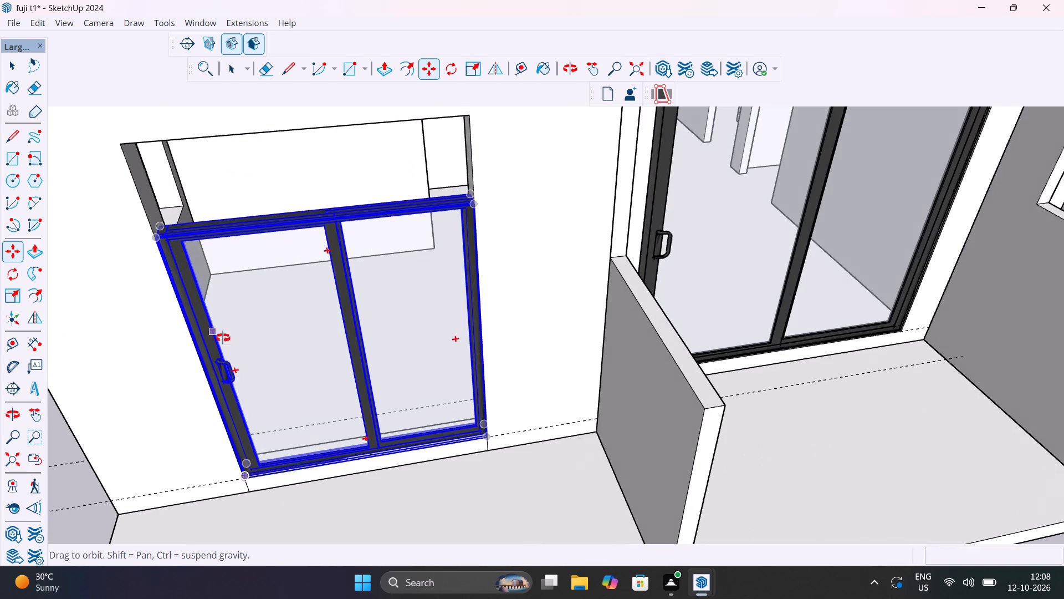
{"action": "middle_click_drag", "start_coordinate": [223, 338], "coordinate": [849, 431]}
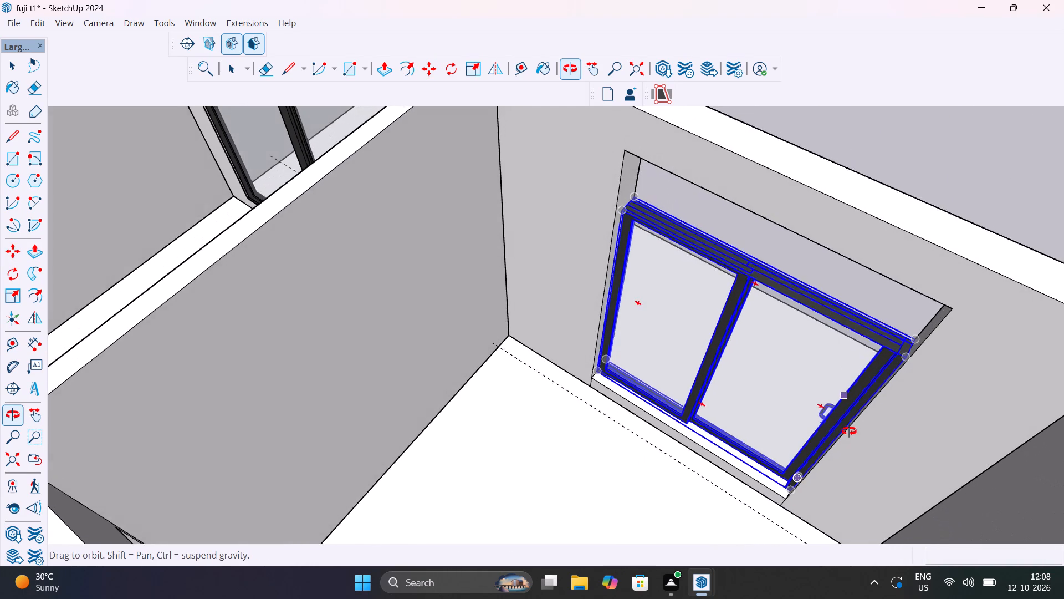
{"action": "middle_click_drag", "start_coordinate": [849, 431], "coordinate": [163, 376]}
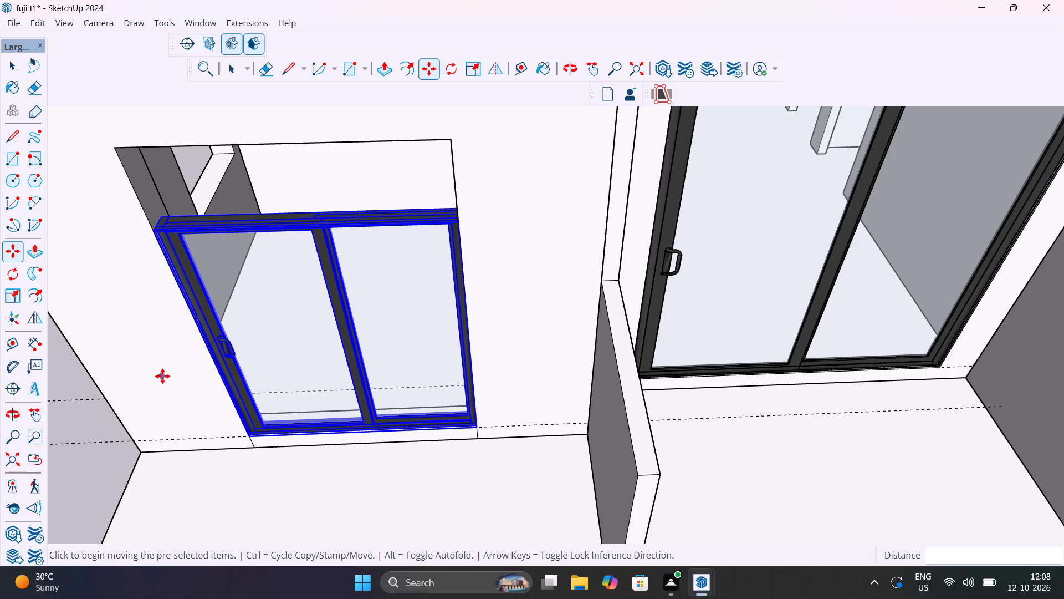
{"action": "key", "text": "s"}
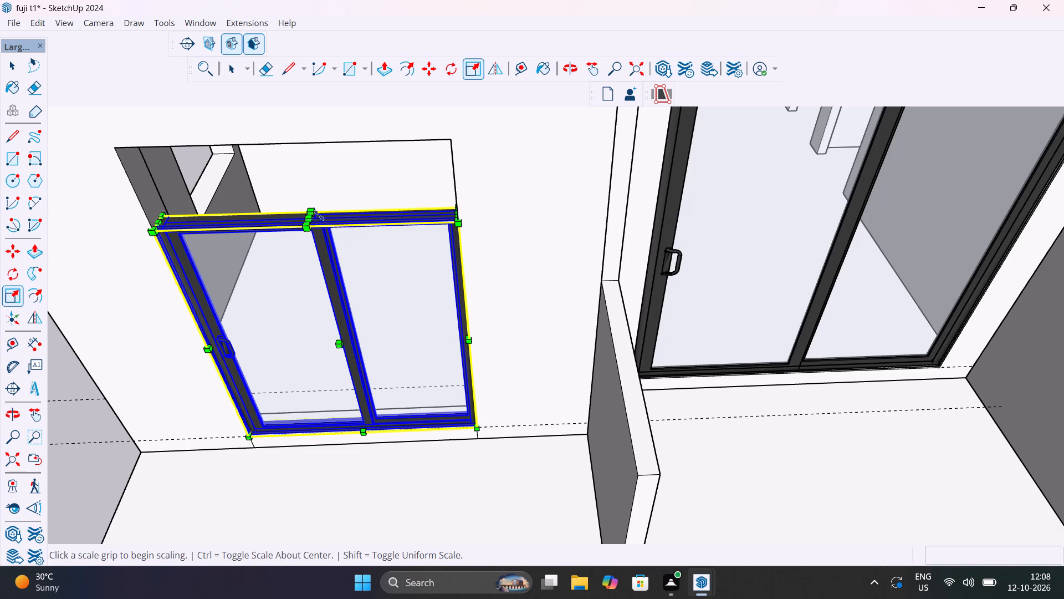
{"action": "middle_click_drag", "start_coordinate": [319, 248], "coordinate": [447, 182]}
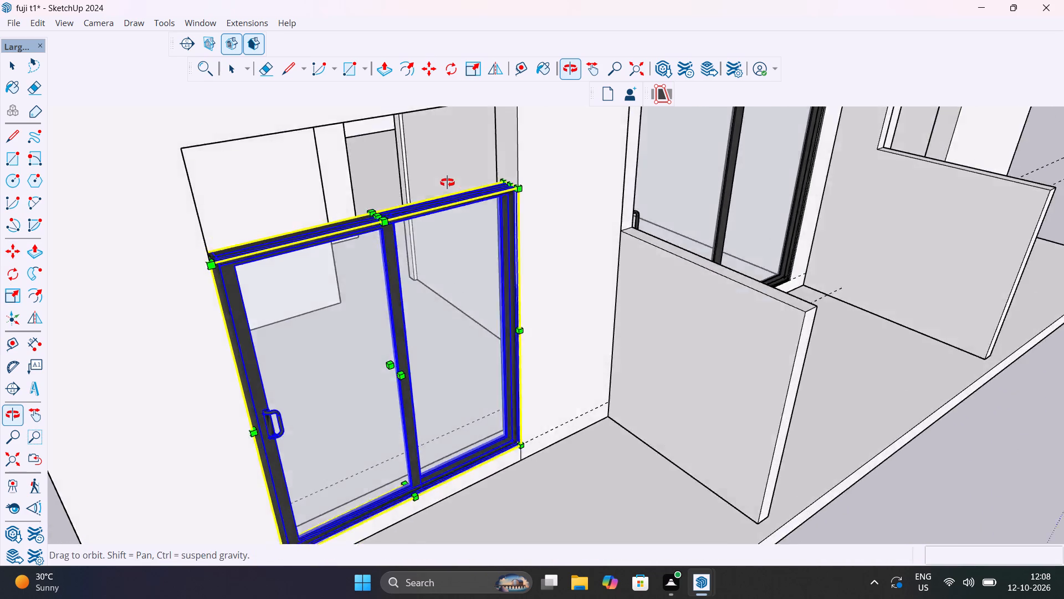
{"action": "middle_click_drag", "start_coordinate": [447, 182], "coordinate": [447, 182]}
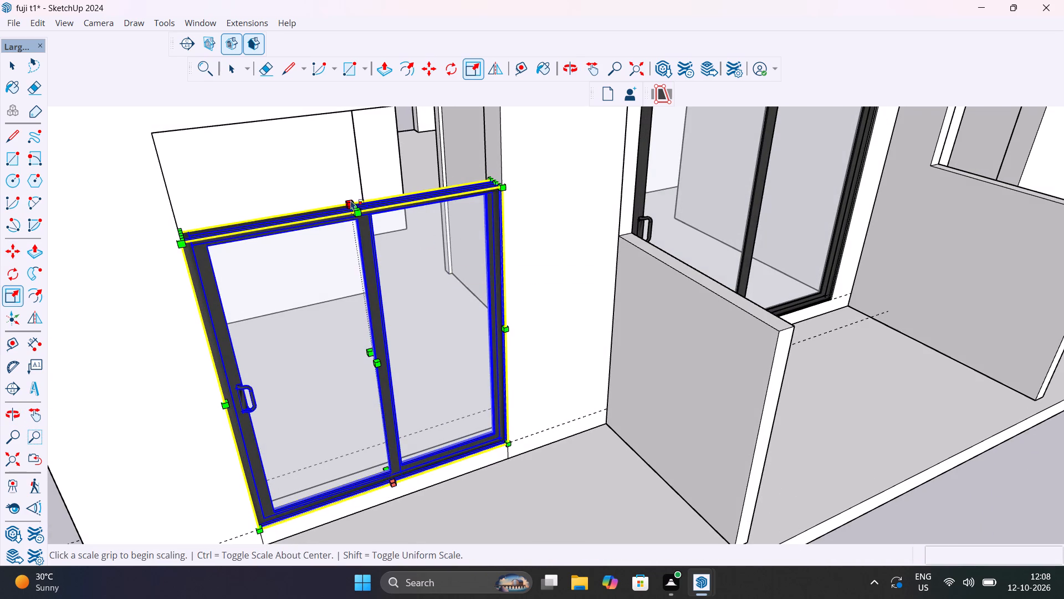
{"action": "scroll", "coordinate": [351, 197], "scroll_direction": "up", "scroll_amount": 11}
{"action": "scroll", "coordinate": [351, 197], "scroll_direction": "down", "scroll_amount": 6}
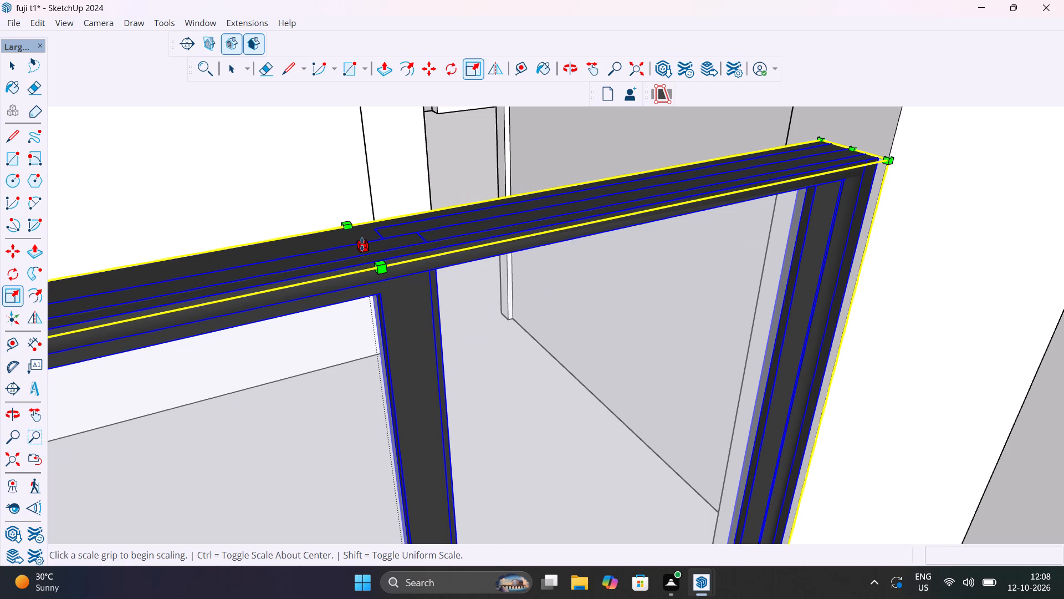
{"action": "left_click", "coordinate": [363, 245]}
{"action": "scroll", "coordinate": [345, 216], "scroll_direction": "down", "scroll_amount": 20}
{"action": "scroll", "coordinate": [345, 216], "scroll_direction": "down", "scroll_amount": 1}
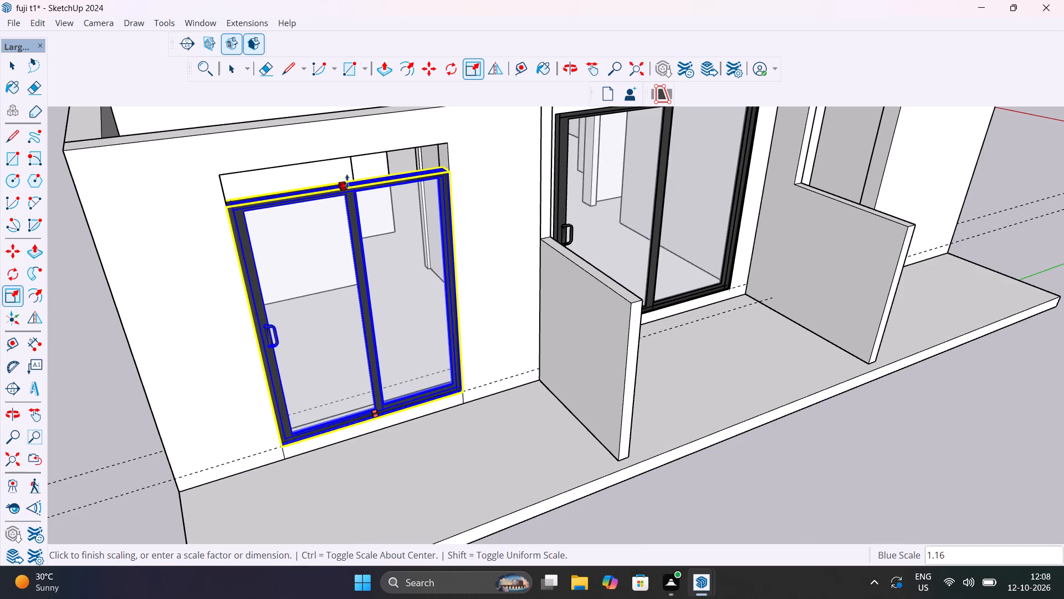
{"action": "scroll", "coordinate": [342, 161], "scroll_direction": "up", "scroll_amount": 7}
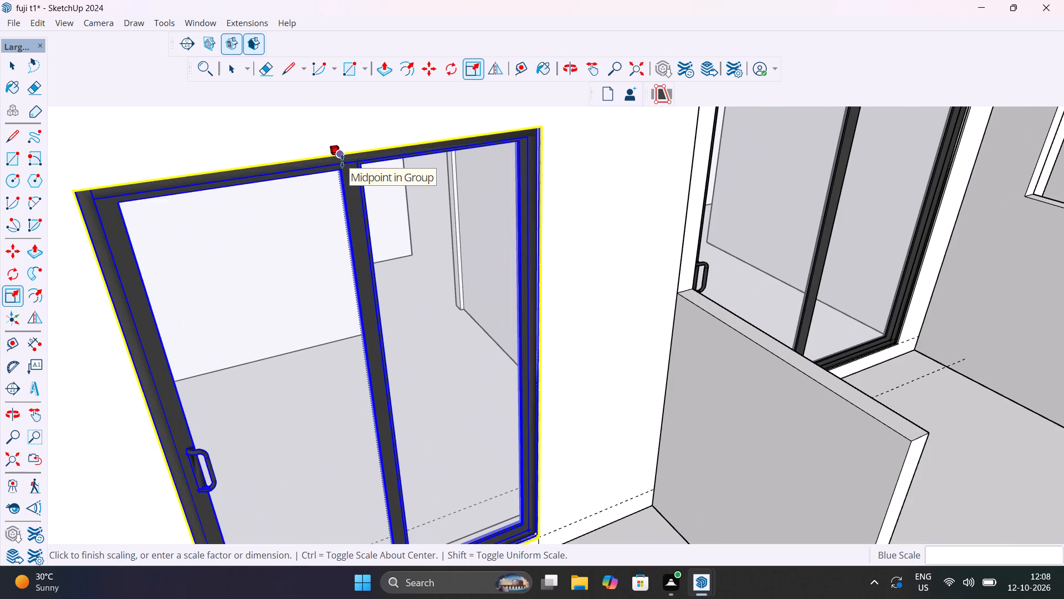
{"action": "left_click", "coordinate": [342, 161]}
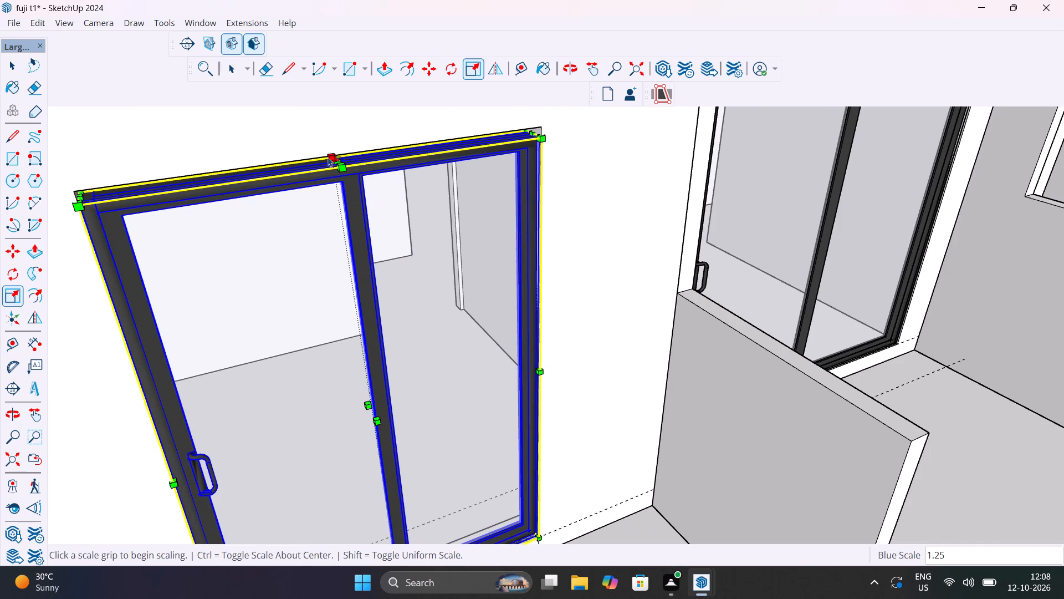
{"action": "scroll", "coordinate": [336, 158], "scroll_direction": "up", "scroll_amount": 13}
{"action": "scroll", "coordinate": [335, 183], "scroll_direction": "down", "scroll_amount": 6}
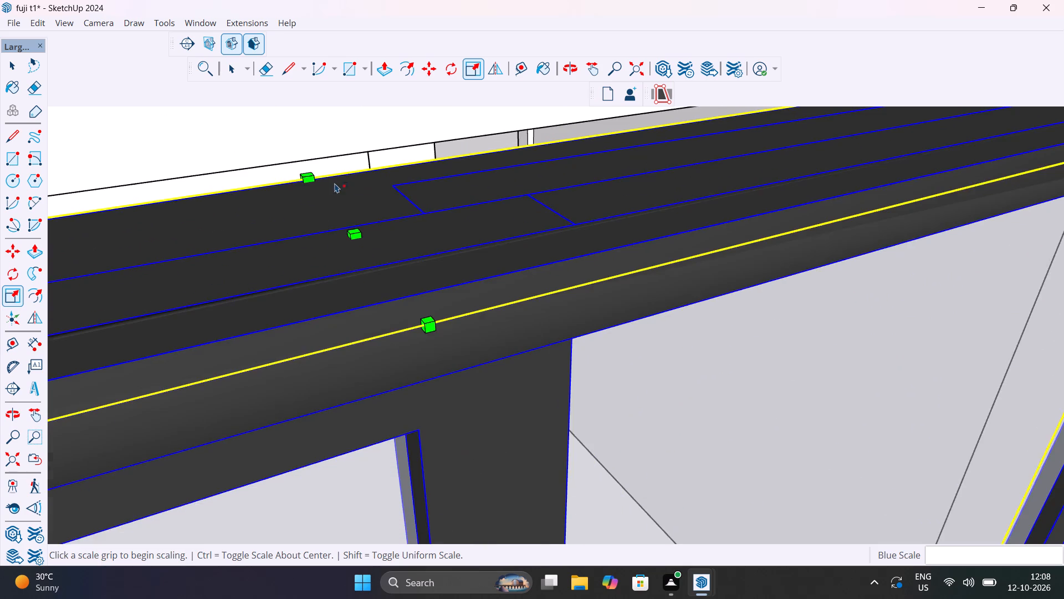
Scale the copied sliding door's height by about 1.02 from its top to meet the head of the opening.
{"action": "middle_click_drag", "start_coordinate": [344, 200], "coordinate": [494, 137]}
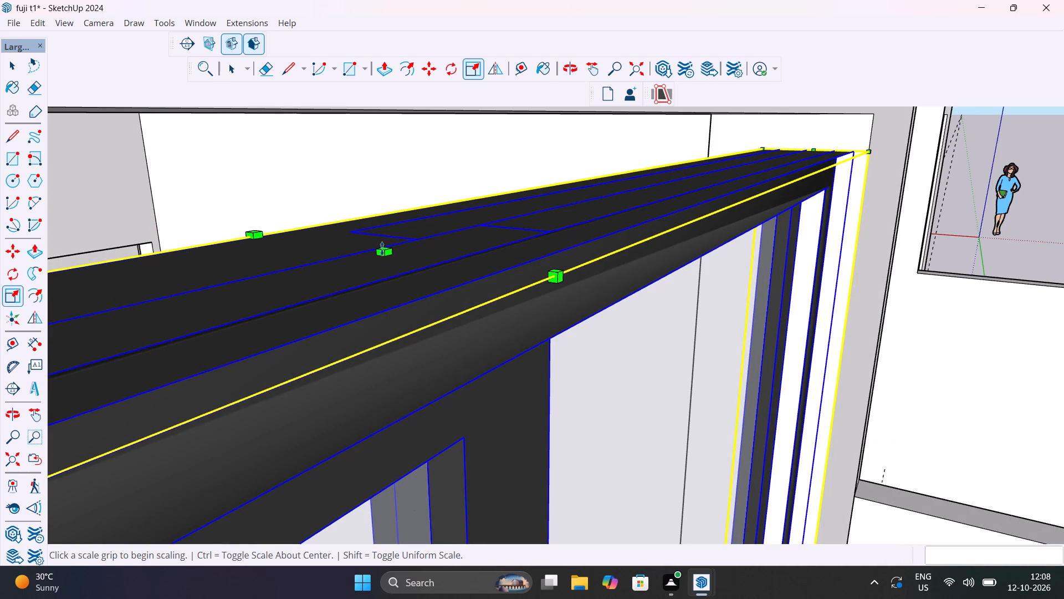
{"action": "left_click", "coordinate": [382, 251]}
{"action": "scroll", "coordinate": [380, 220], "scroll_direction": "down", "scroll_amount": 12}
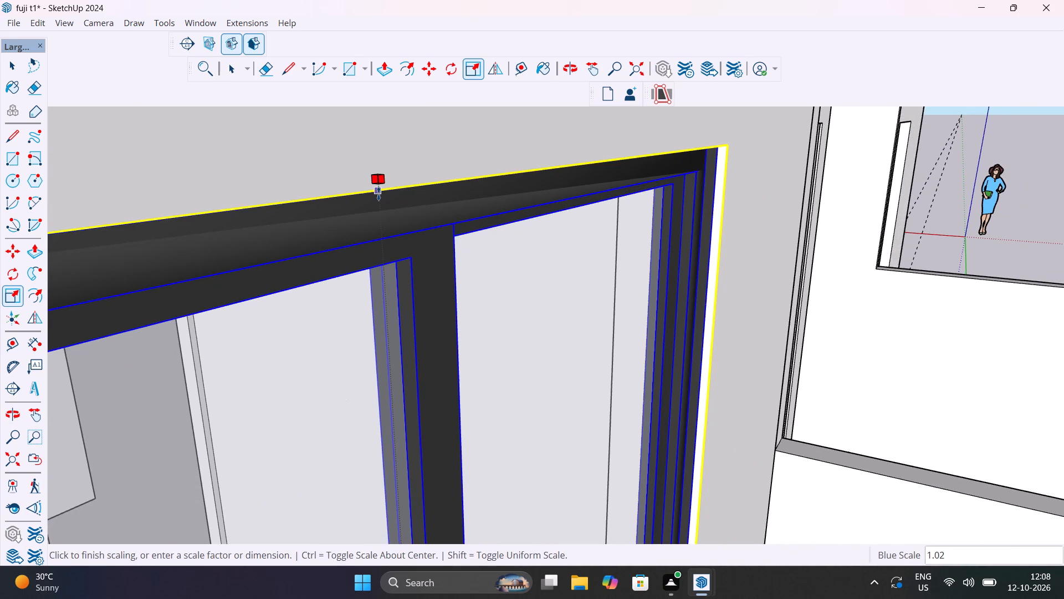
{"action": "left_click", "coordinate": [378, 193]}
{"action": "scroll", "coordinate": [412, 233], "scroll_direction": "down", "scroll_amount": 20}
{"action": "scroll", "coordinate": [412, 233], "scroll_direction": "down", "scroll_amount": 3}
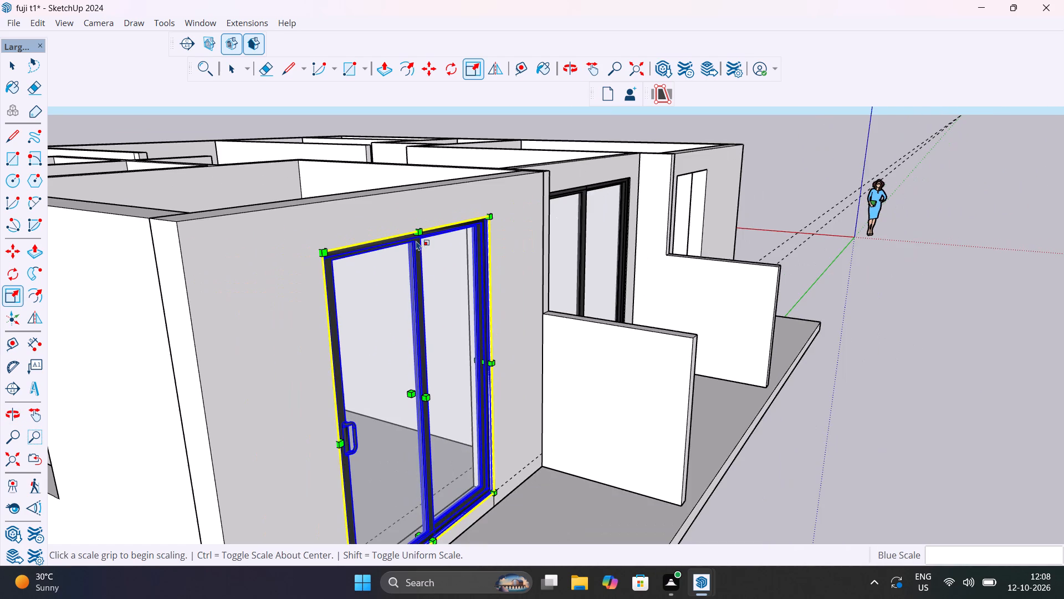
Scale the copied sliding door's width along its red axis from the side opposite the handle.
{"action": "scroll", "coordinate": [486, 351], "scroll_direction": "up", "scroll_amount": 7}
{"action": "left_click", "coordinate": [482, 375]}
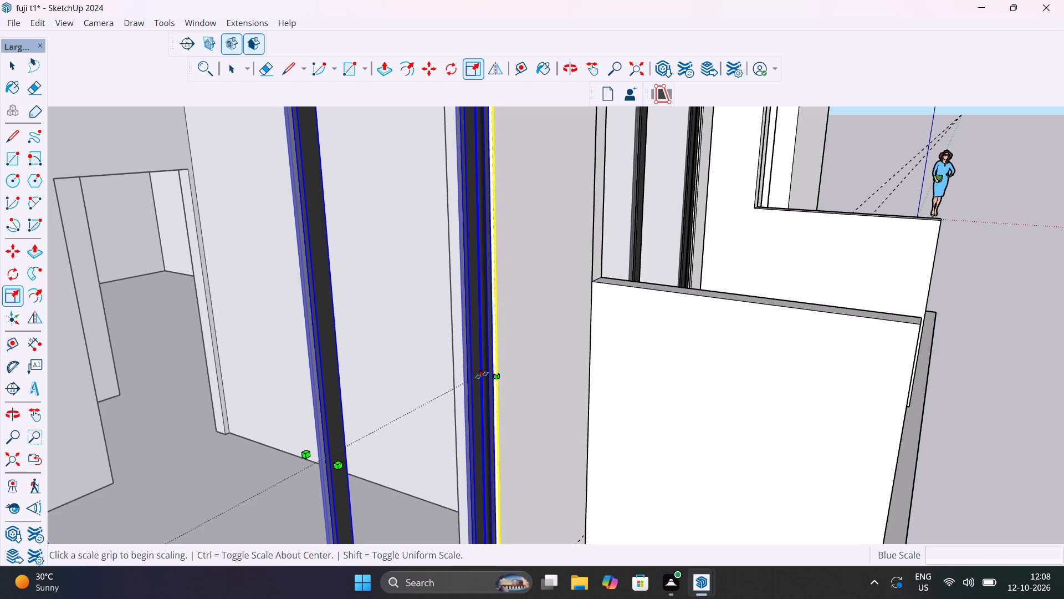
{"action": "middle_click_drag", "start_coordinate": [485, 388], "coordinate": [478, 387]}
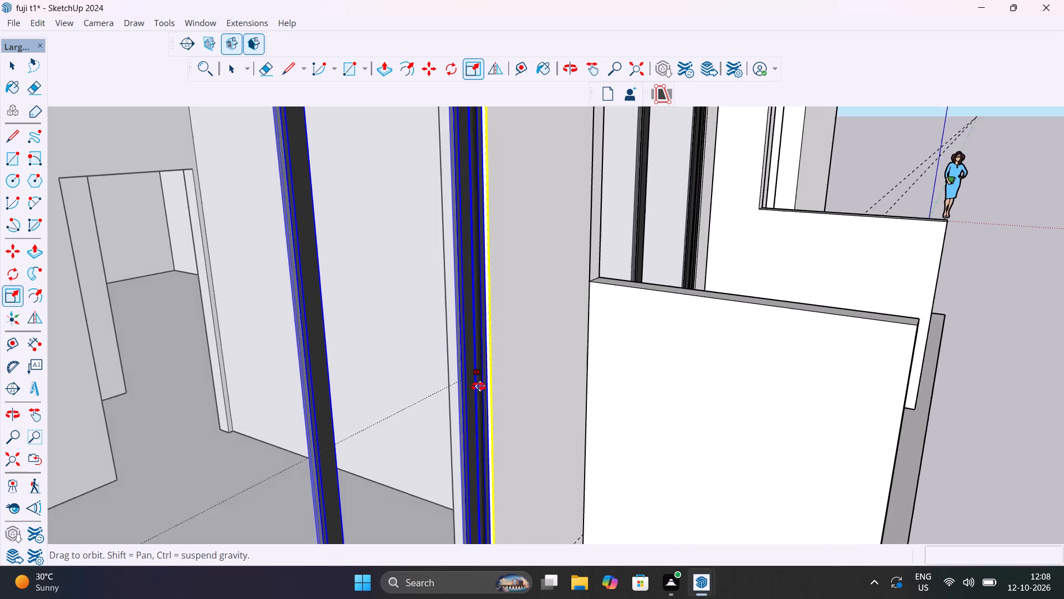
{"action": "middle_click_drag", "start_coordinate": [478, 387], "coordinate": [328, 405]}
{"action": "left_click", "coordinate": [323, 388]}
{"action": "scroll", "coordinate": [237, 384], "scroll_direction": "down", "scroll_amount": 8}
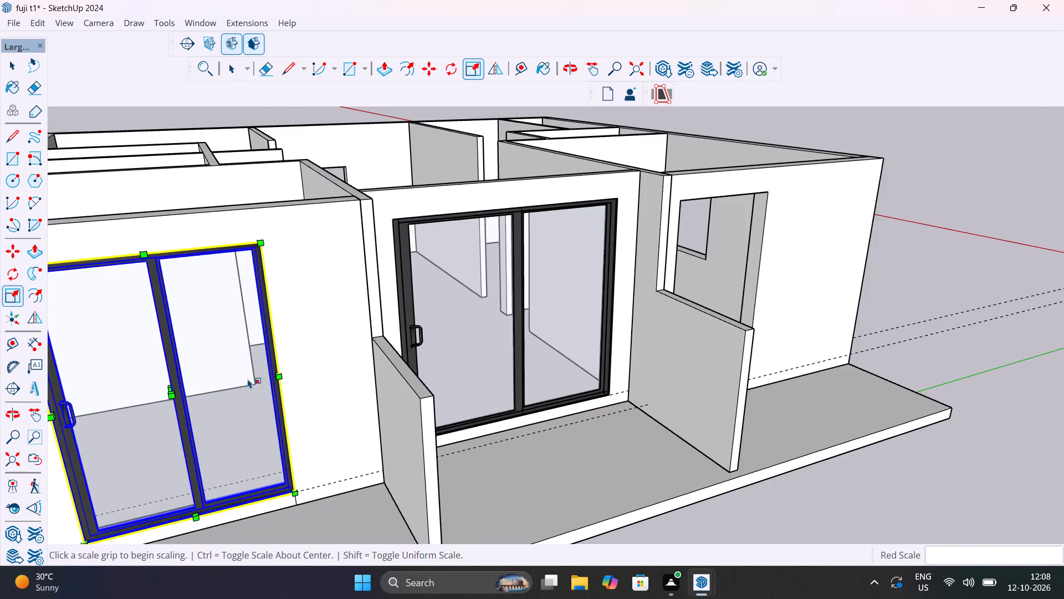
Scale the copied door from its handle-side edge by 1.00 in red and 0.59 in green, and deselect it.
{"action": "scroll", "coordinate": [248, 379], "scroll_direction": "down", "scroll_amount": 8}
{"action": "scroll", "coordinate": [149, 403], "scroll_direction": "up", "scroll_amount": 20}
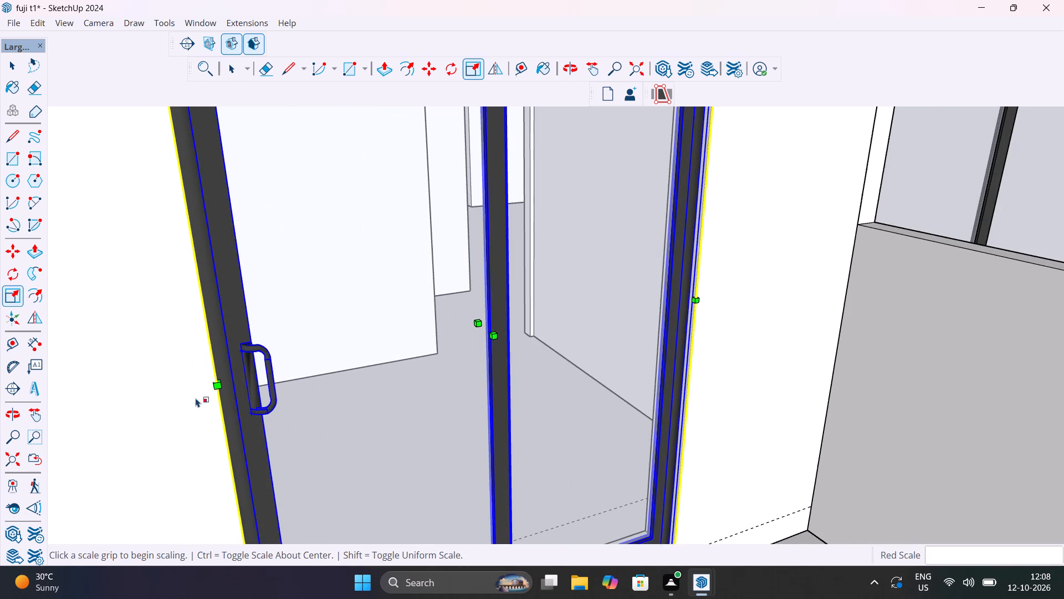
{"action": "left_click", "coordinate": [217, 383]}
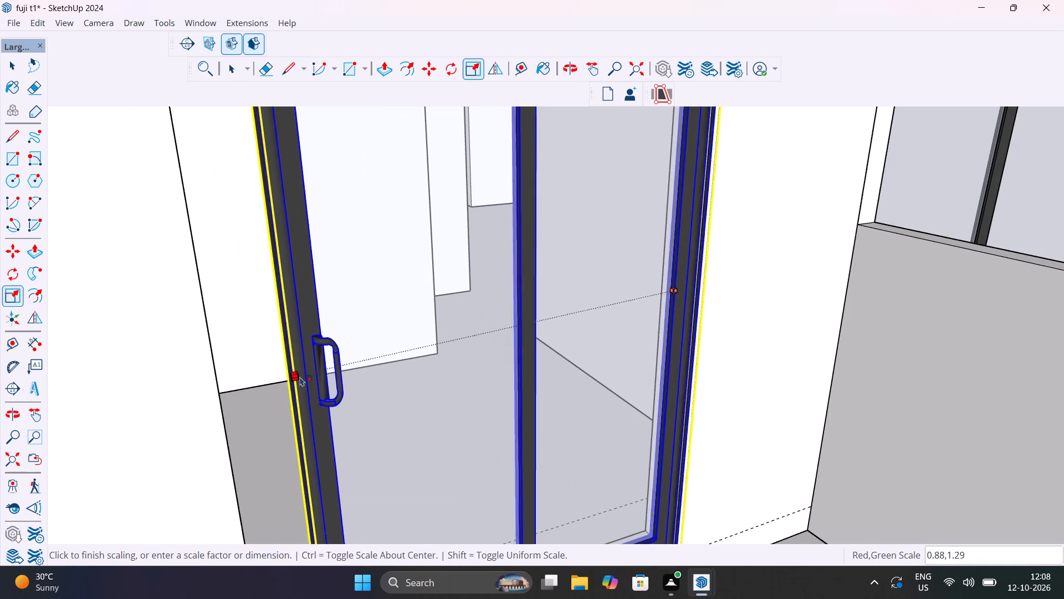
{"action": "left_click", "coordinate": [252, 372]}
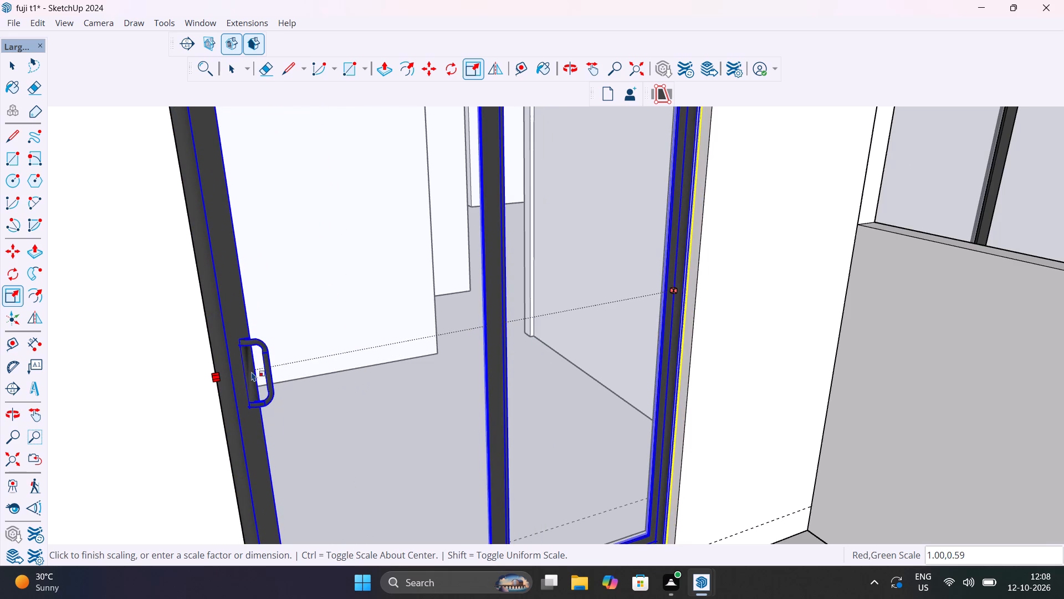
{"action": "key", "text": "space"}
{"action": "scroll", "coordinate": [254, 377], "scroll_direction": "down", "scroll_amount": 17}
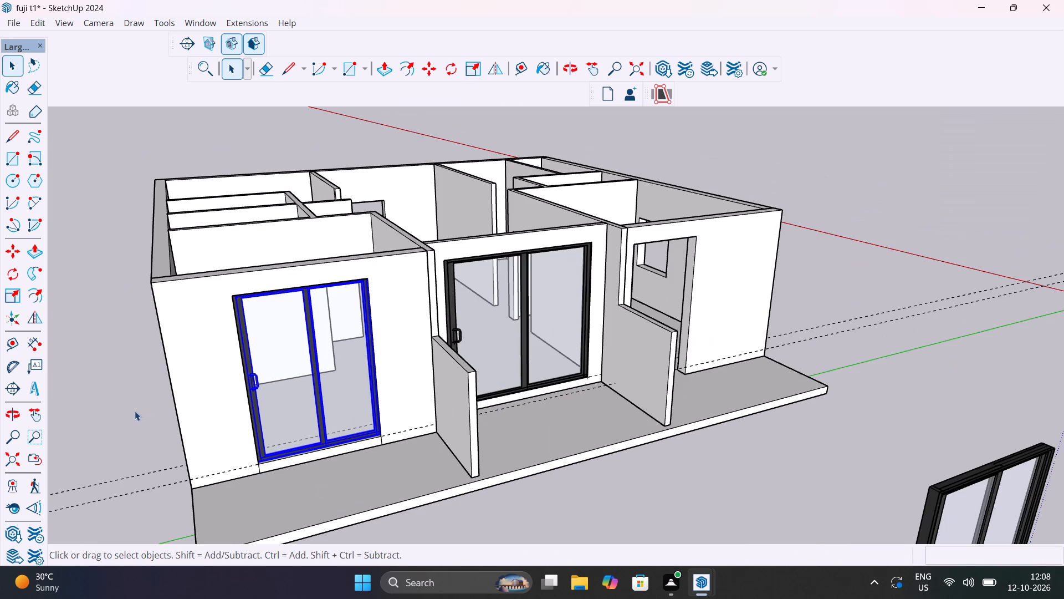
{"action": "left_click", "coordinate": [134, 411]}
Examine the two fitted balcony sliding doors and their sills from several angles.
{"action": "scroll", "coordinate": [259, 388], "scroll_direction": "up", "scroll_amount": 5}
{"action": "scroll", "coordinate": [295, 435], "scroll_direction": "up", "scroll_amount": 2}
{"action": "middle_click_drag", "start_coordinate": [281, 457], "coordinate": [154, 545]}
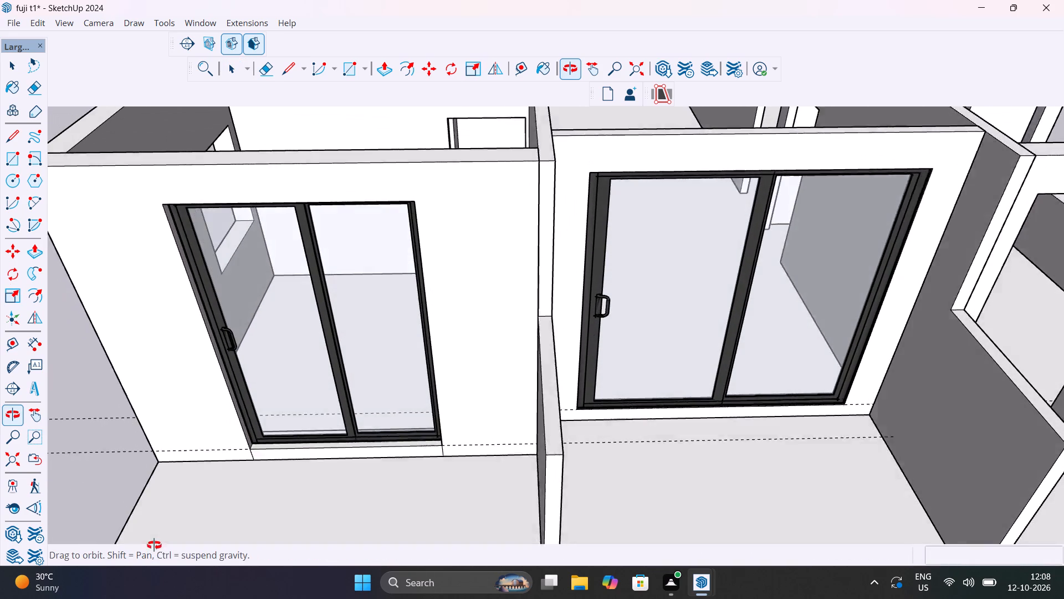
{"action": "middle_click_drag", "start_coordinate": [154, 545], "coordinate": [150, 555]}
{"action": "scroll", "coordinate": [209, 374], "scroll_direction": "down", "scroll_amount": 9}
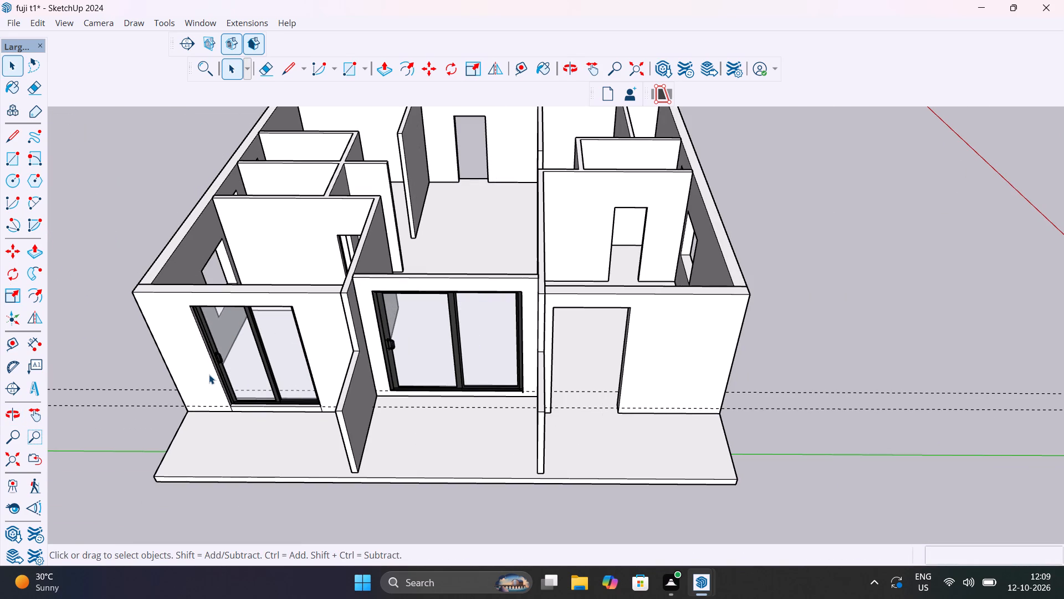
{"action": "scroll", "coordinate": [287, 359], "scroll_direction": "up", "scroll_amount": 6}
{"action": "middle_click_drag", "start_coordinate": [282, 364], "coordinate": [423, 257]}
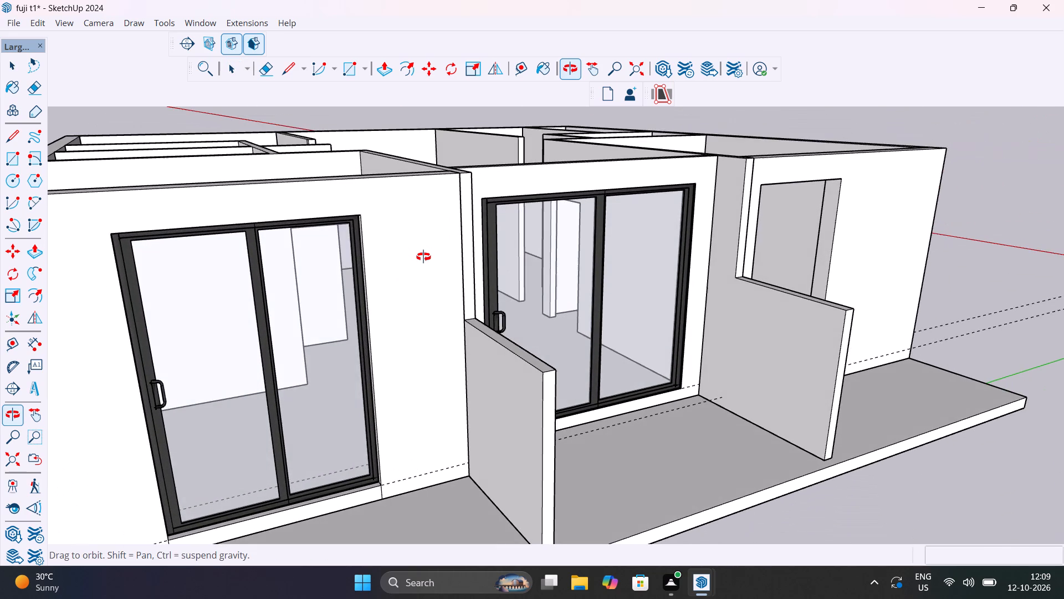
{"action": "middle_click_drag", "start_coordinate": [423, 257], "coordinate": [318, 297]}
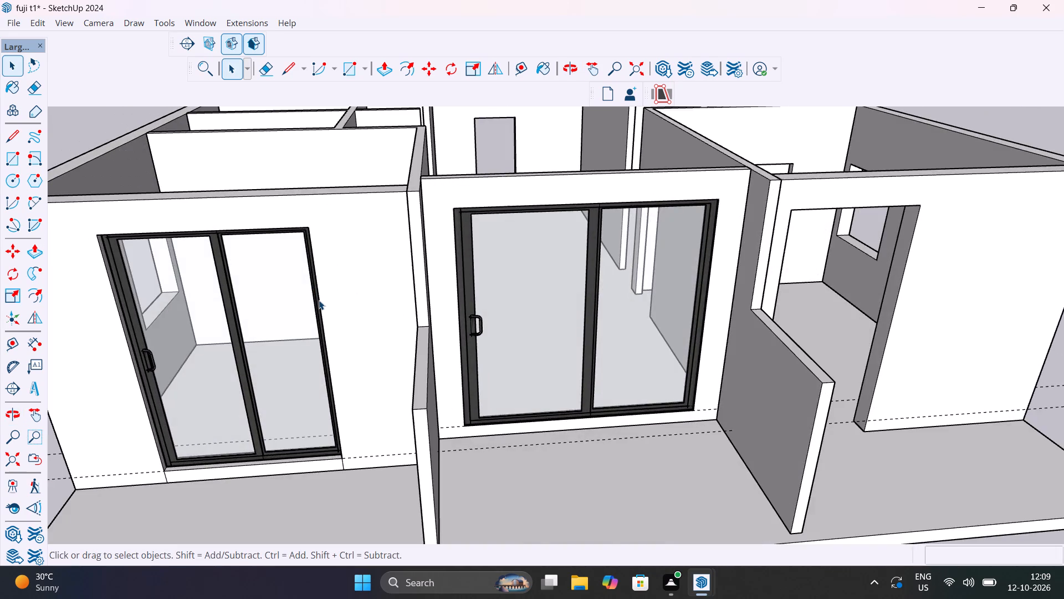
{"action": "scroll", "coordinate": [319, 300], "scroll_direction": "down", "scroll_amount": 16}
Inside the wall group, draw a 9" by 4' 6" rectangle across the base of the remaining balcony opening.
{"action": "scroll", "coordinate": [434, 392], "scroll_direction": "up", "scroll_amount": 7}
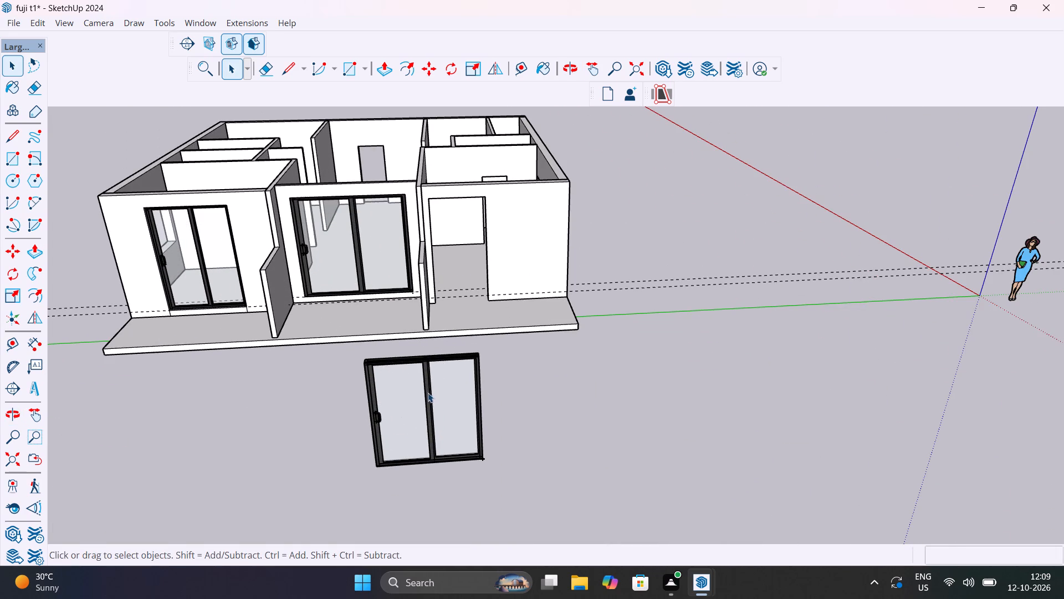
{"action": "scroll", "coordinate": [446, 300], "scroll_direction": "up", "scroll_amount": 12}
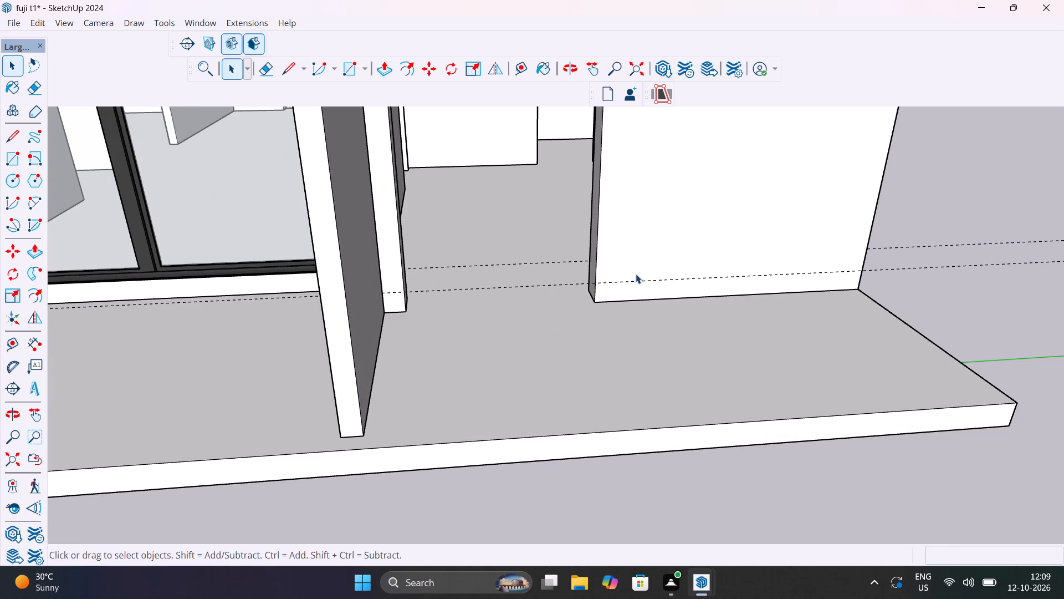
{"action": "double_click", "coordinate": [636, 274]}
{"action": "scroll", "coordinate": [482, 270], "scroll_direction": "up", "scroll_amount": 6}
{"action": "middle_click_drag", "start_coordinate": [468, 334], "coordinate": [468, 432]}
{"action": "scroll", "coordinate": [468, 432], "scroll_direction": "up", "scroll_amount": 1}
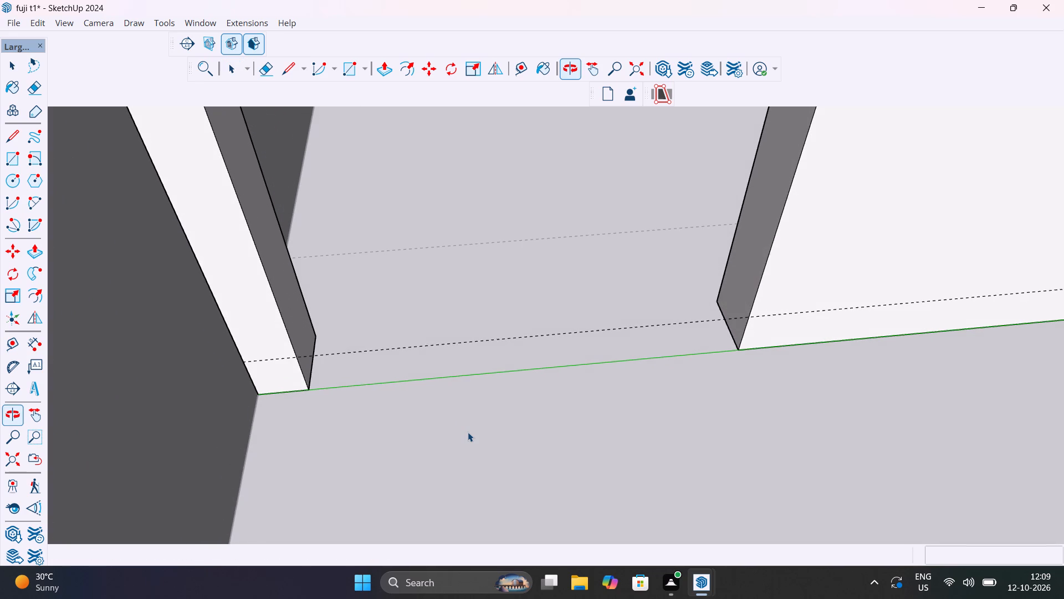
{"action": "key", "text": "r"}
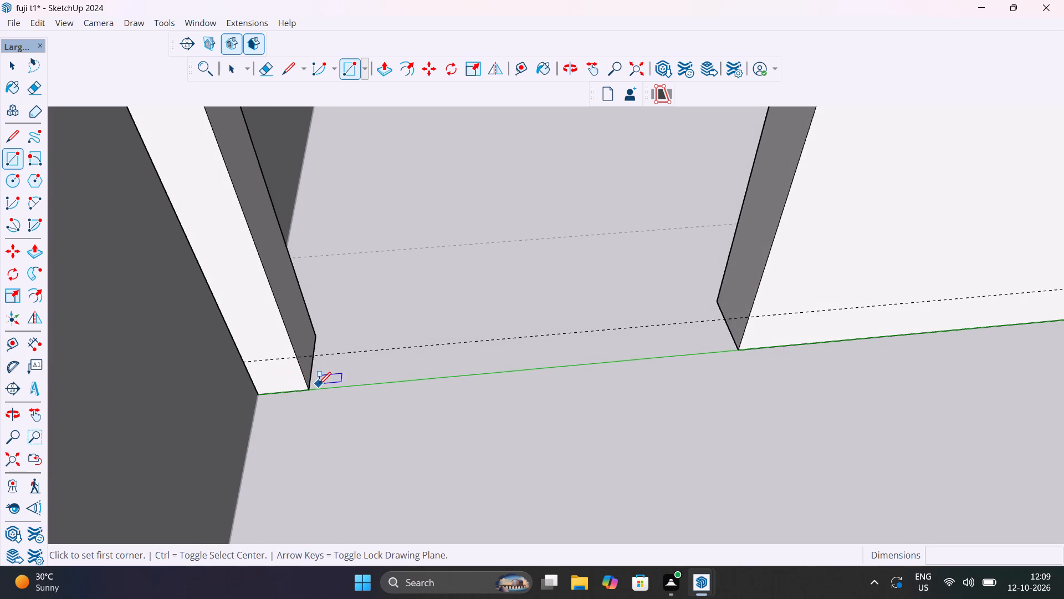
{"action": "left_click", "coordinate": [310, 390]}
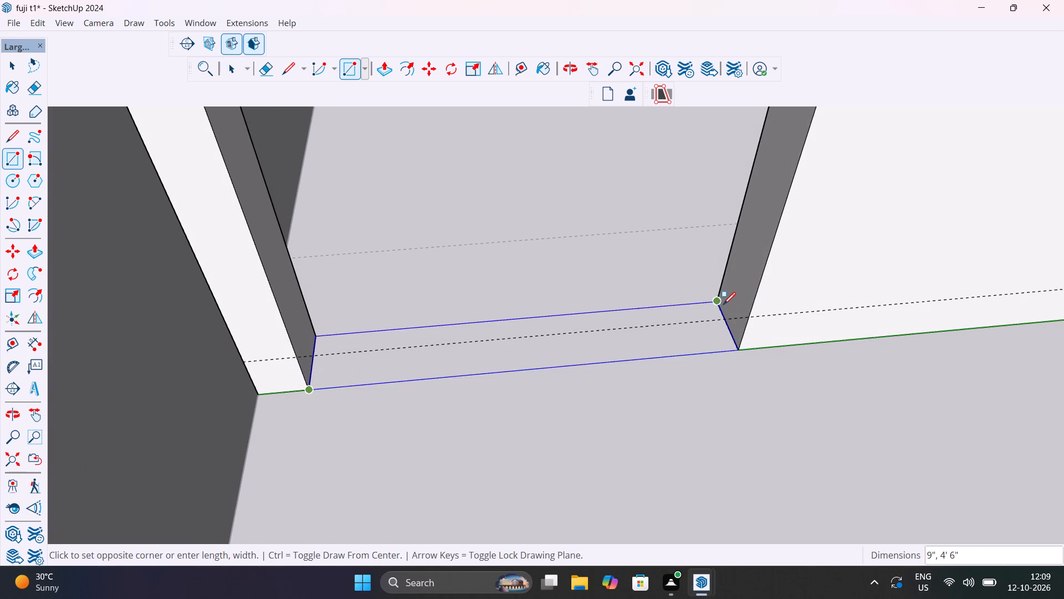
{"action": "left_click", "coordinate": [718, 302]}
{"action": "scroll", "coordinate": [549, 321], "scroll_direction": "down", "scroll_amount": 8}
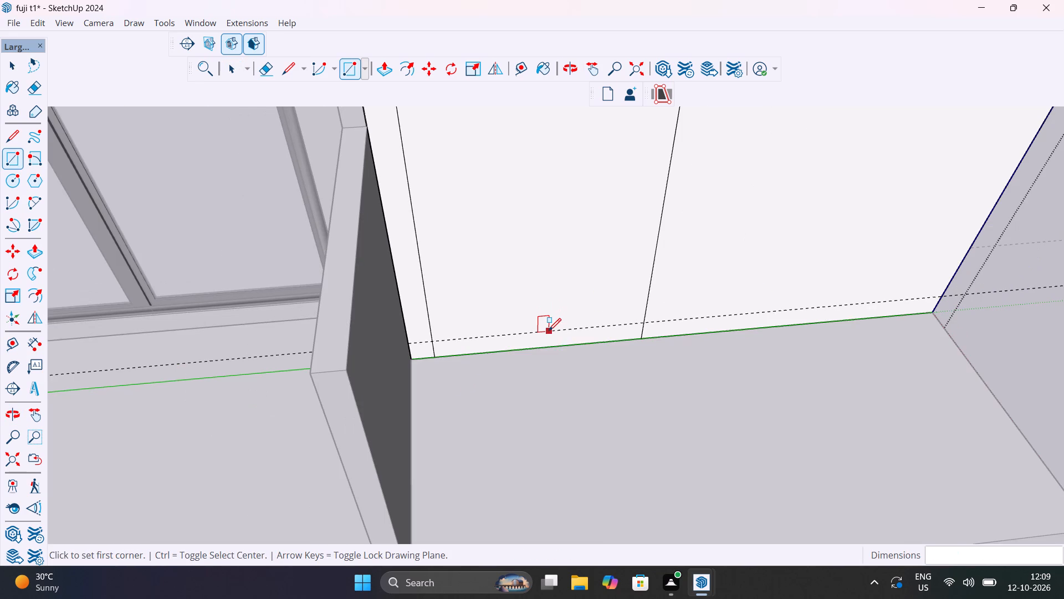
Draw a 6" by 4' 6" sill rectangle along the bottom of the closed opening's outer face, up to the guide line.
{"action": "scroll", "coordinate": [524, 362], "scroll_direction": "down", "scroll_amount": 1}
{"action": "middle_click_drag", "start_coordinate": [518, 360], "coordinate": [505, 275]}
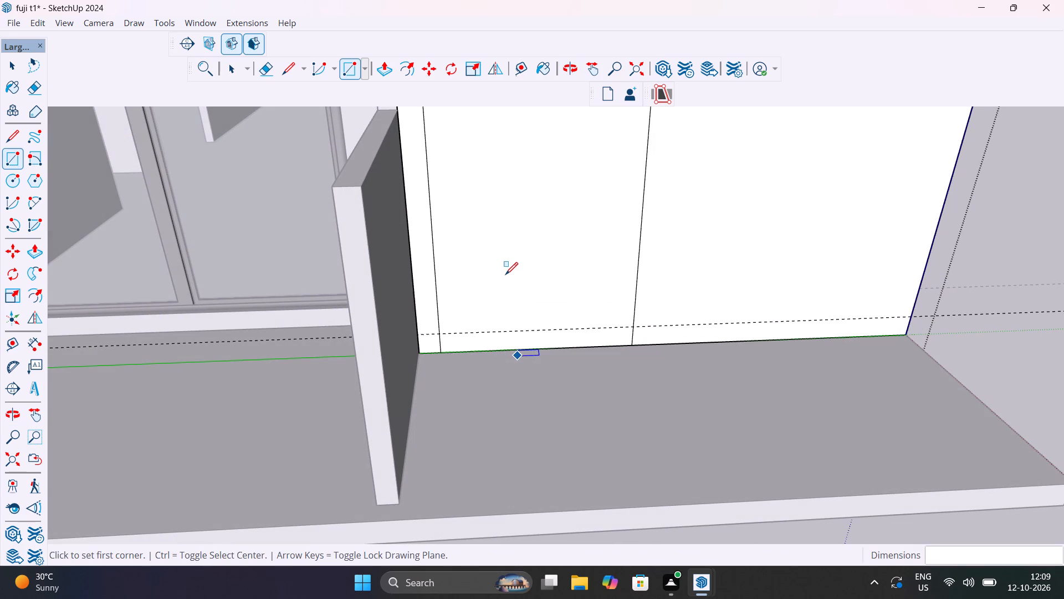
{"action": "key", "text": "r"}
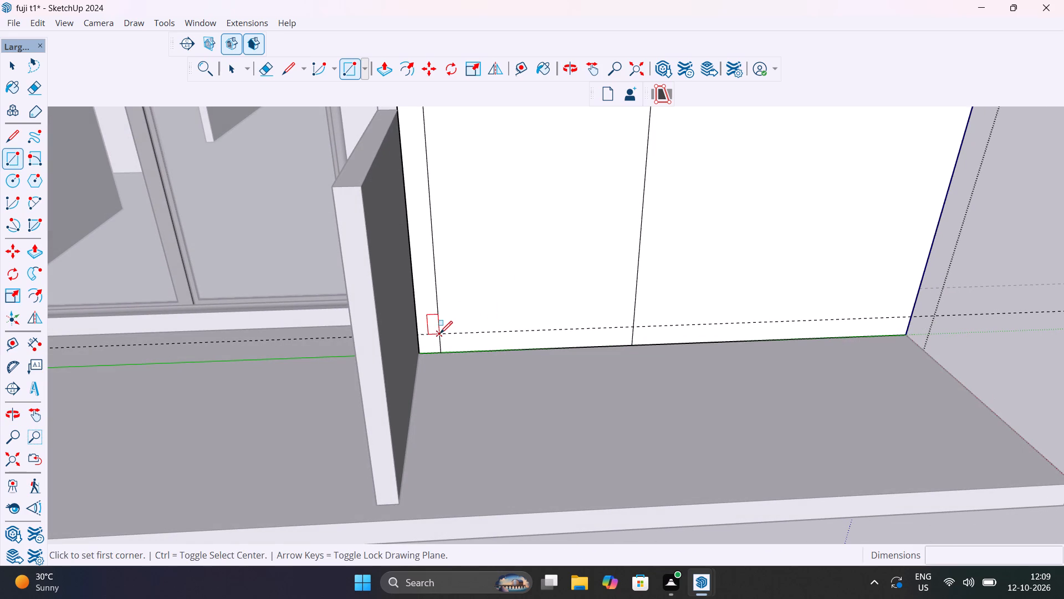
{"action": "left_click", "coordinate": [440, 333]}
{"action": "left_click", "coordinate": [630, 343]}
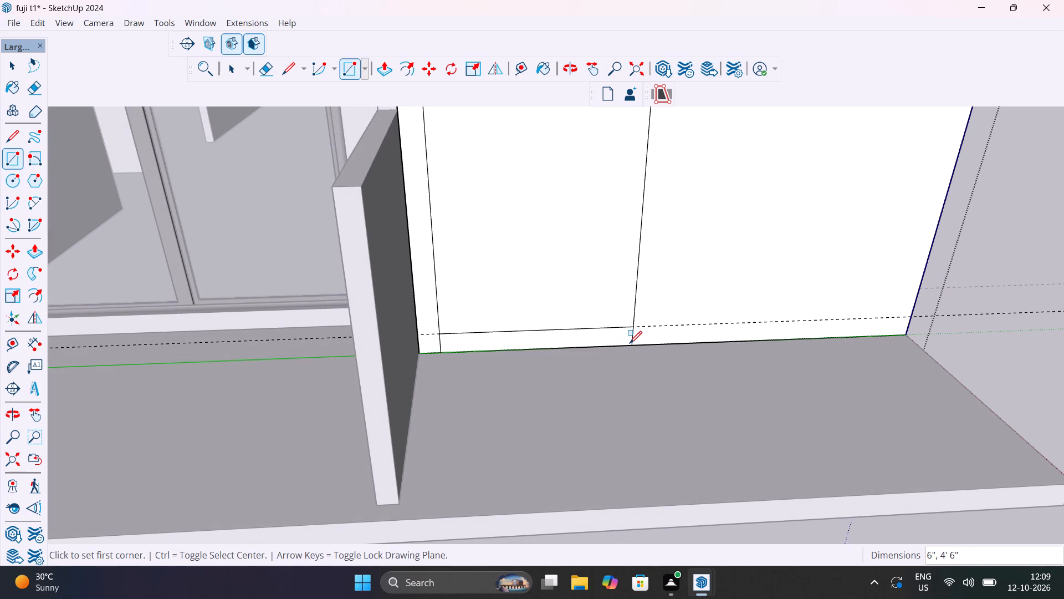
Push the opening's face above the sill strip 9" through the wall, and leave the wall group.
{"action": "key", "text": "p"}
{"action": "left_click", "coordinate": [588, 289]}
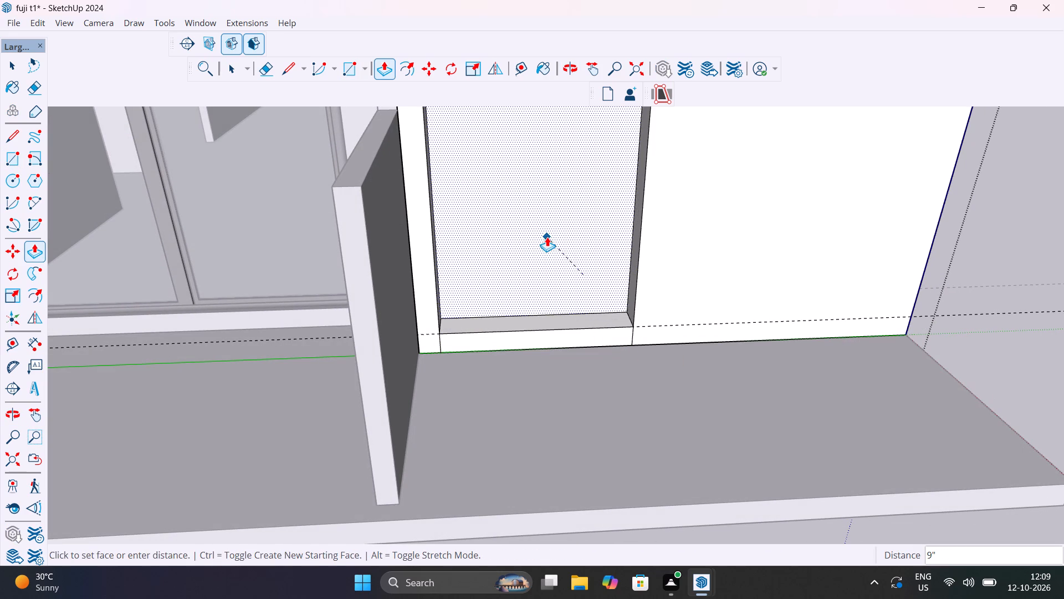
{"action": "left_click", "coordinate": [487, 237]}
{"action": "scroll", "coordinate": [517, 253], "scroll_direction": "down", "scroll_amount": 8}
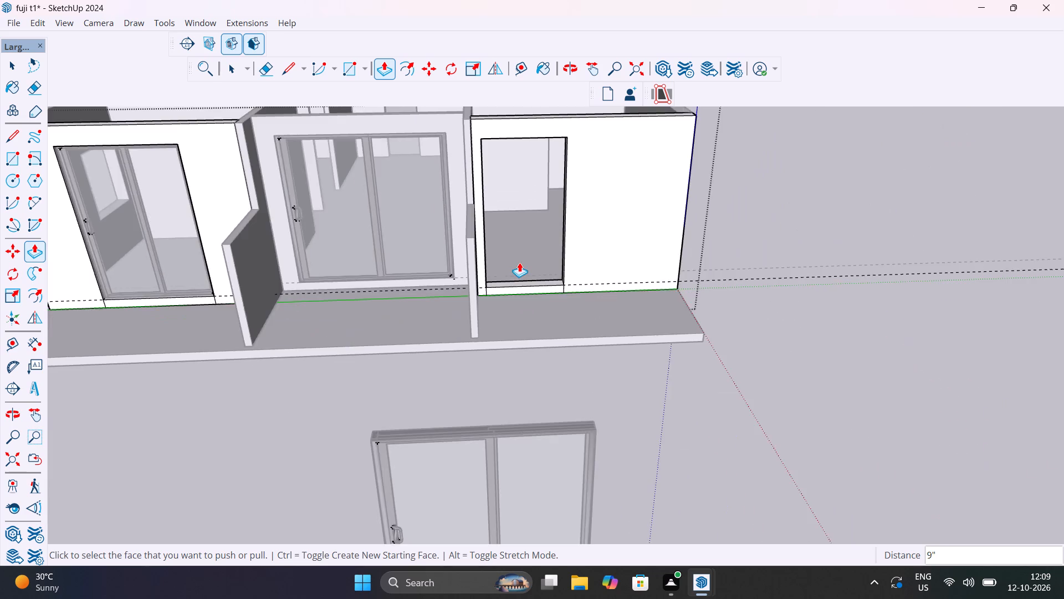
{"action": "scroll", "coordinate": [519, 262], "scroll_direction": "down", "scroll_amount": 6}
{"action": "key", "text": "space"}
{"action": "left_click", "coordinate": [702, 324]}
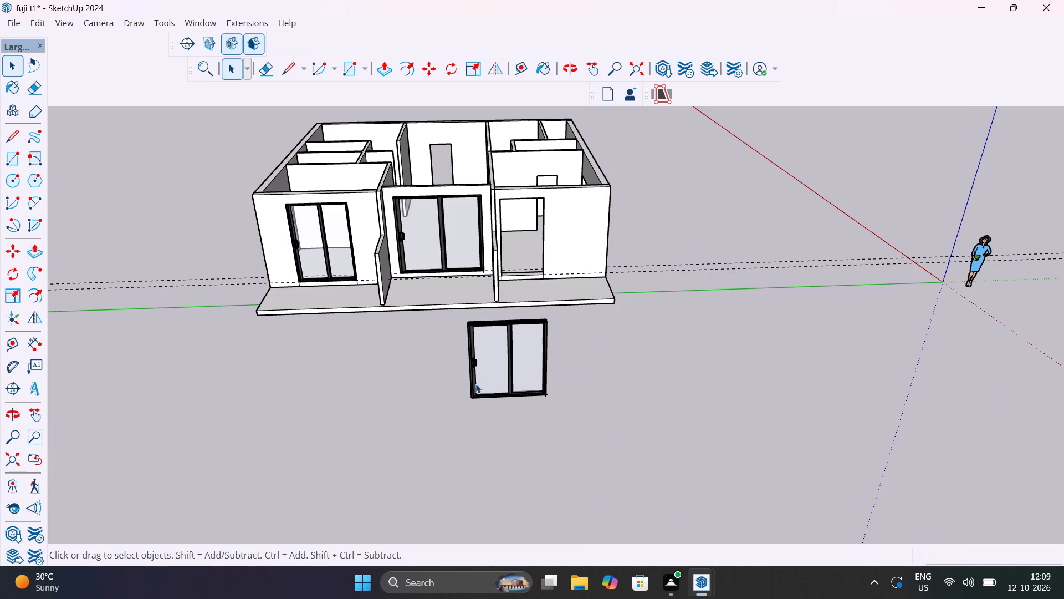
Copy the spare sliding door in front of the balcony into the new 4' 6" opening, using its lower handle-side corner.
{"action": "scroll", "coordinate": [475, 384], "scroll_direction": "up", "scroll_amount": 7}
{"action": "left_click", "coordinate": [474, 394]}
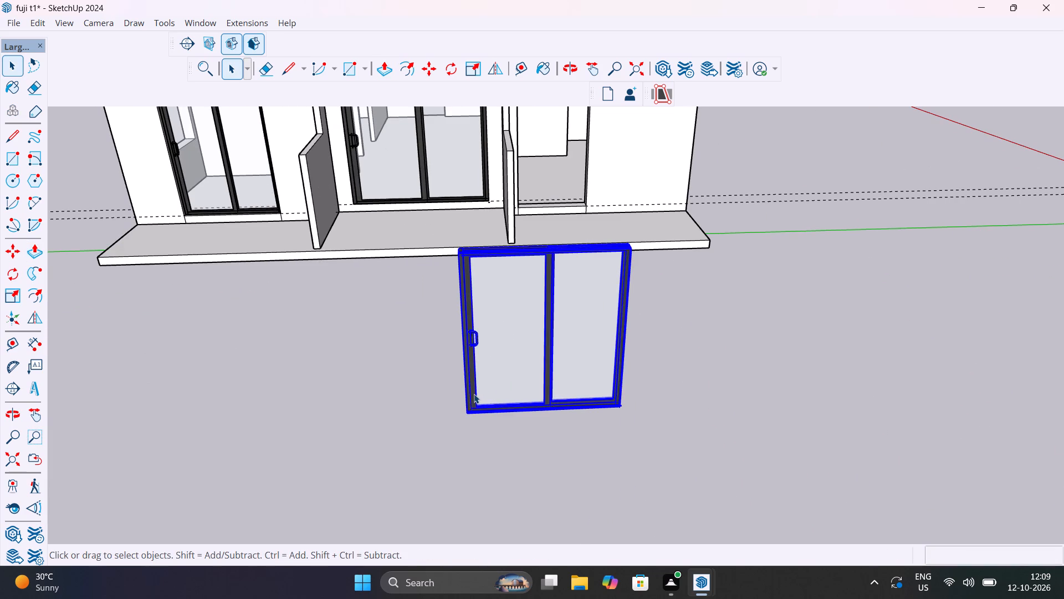
{"action": "key", "text": "m"}
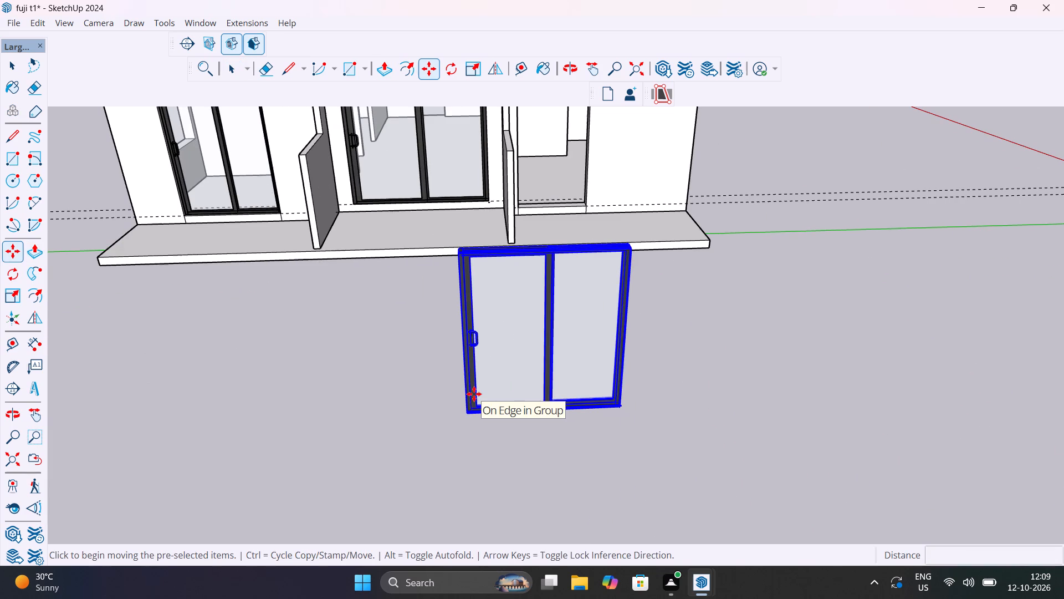
{"action": "middle_click_drag", "start_coordinate": [448, 403], "coordinate": [612, 417]}
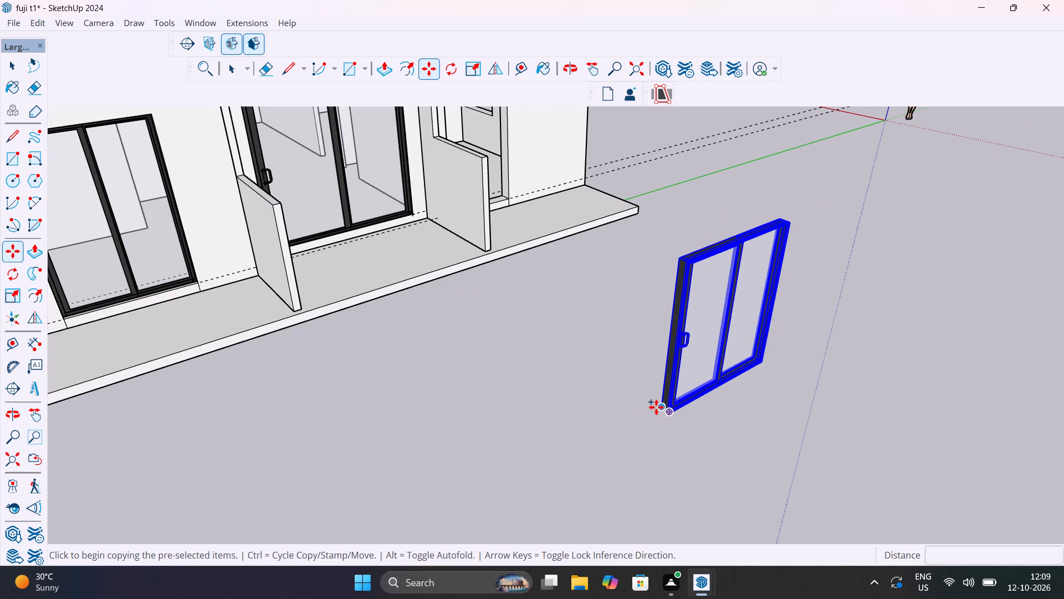
{"action": "left_click", "coordinate": [658, 407]}
{"action": "scroll", "coordinate": [582, 321], "scroll_direction": "down", "scroll_amount": 13}
{"action": "scroll", "coordinate": [551, 254], "scroll_direction": "up", "scroll_amount": 6}
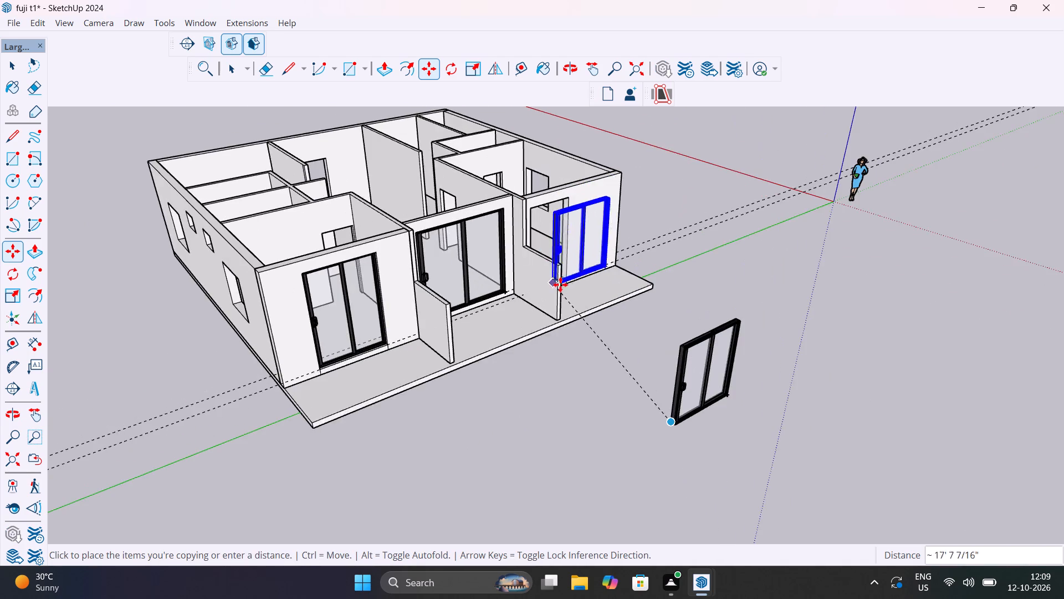
{"action": "middle_click_drag", "start_coordinate": [567, 277], "coordinate": [371, 327]}
{"action": "scroll", "coordinate": [530, 291], "scroll_direction": "up", "scroll_amount": 12}
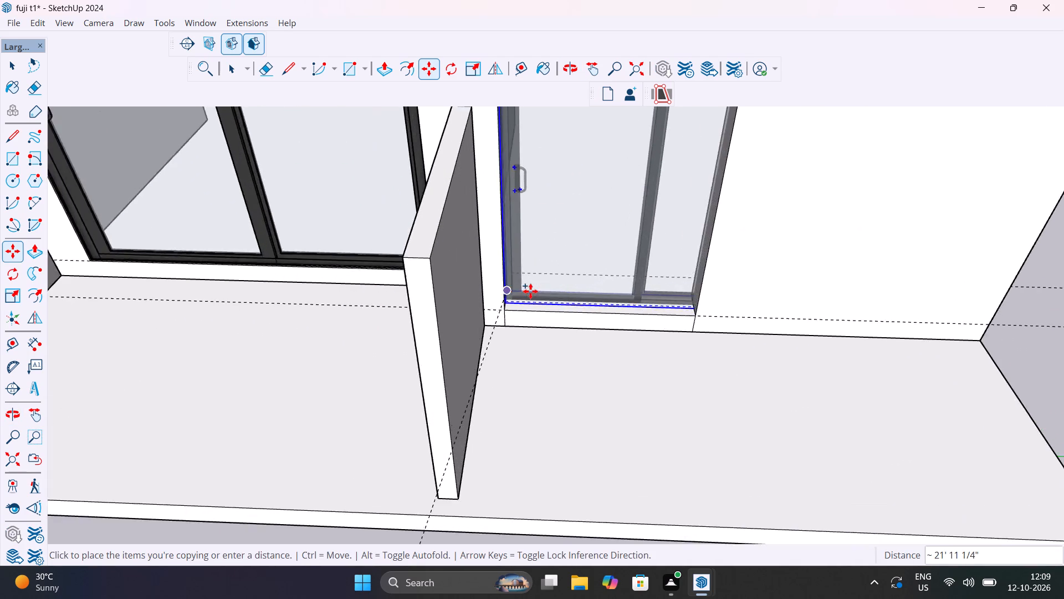
{"action": "scroll", "coordinate": [530, 291], "scroll_direction": "up", "scroll_amount": 13}
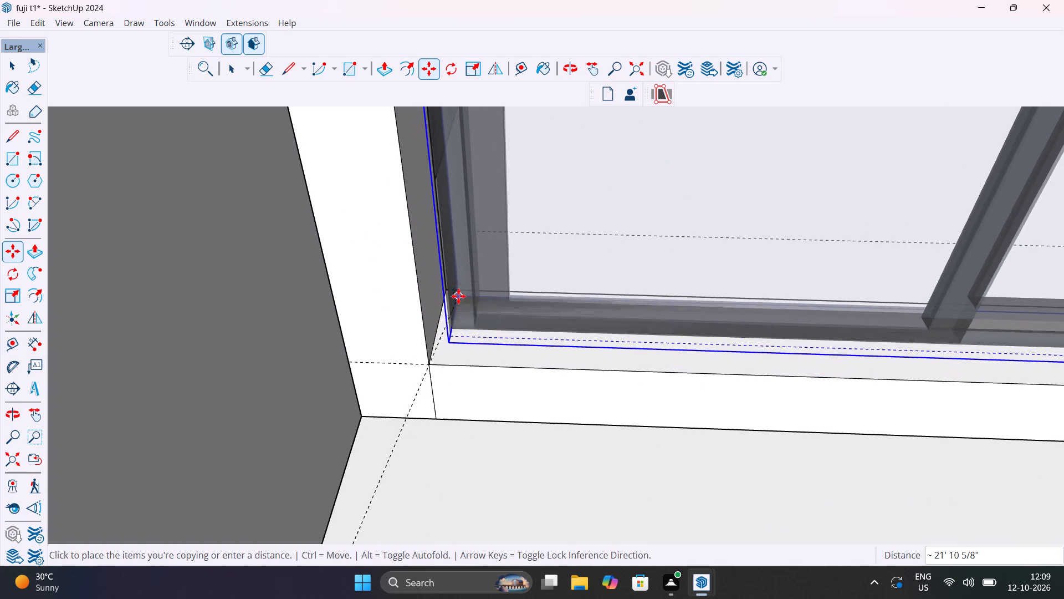
{"action": "left_click", "coordinate": [458, 296]}
Move the copied door about 3 3/8" so its lower handle-side corner meets the sill corner on the outer wall face.
{"action": "left_click", "coordinate": [451, 342]}
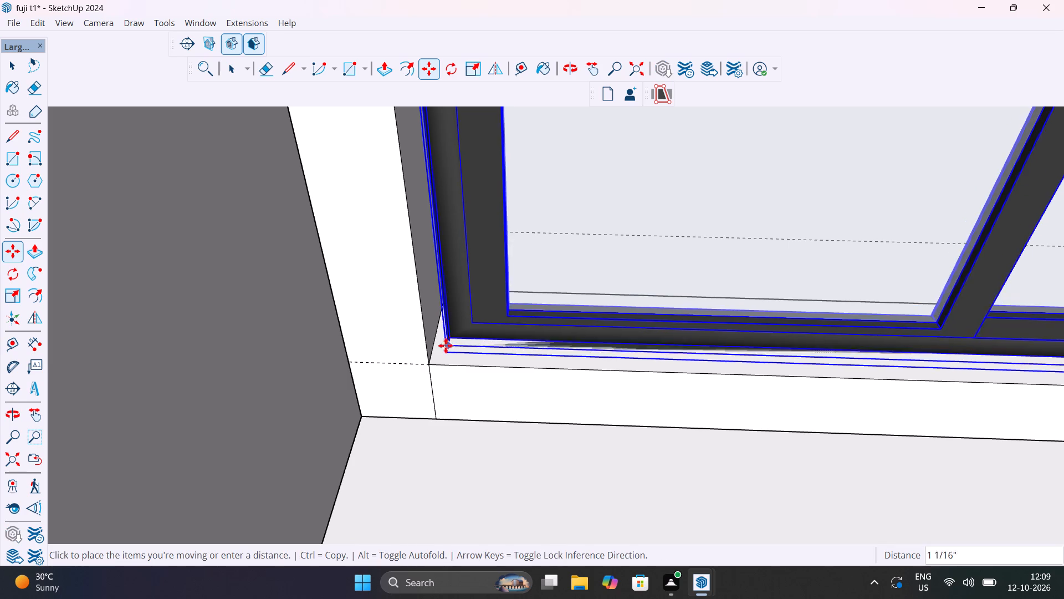
{"action": "scroll", "coordinate": [432, 349], "scroll_direction": "up", "scroll_amount": 12}
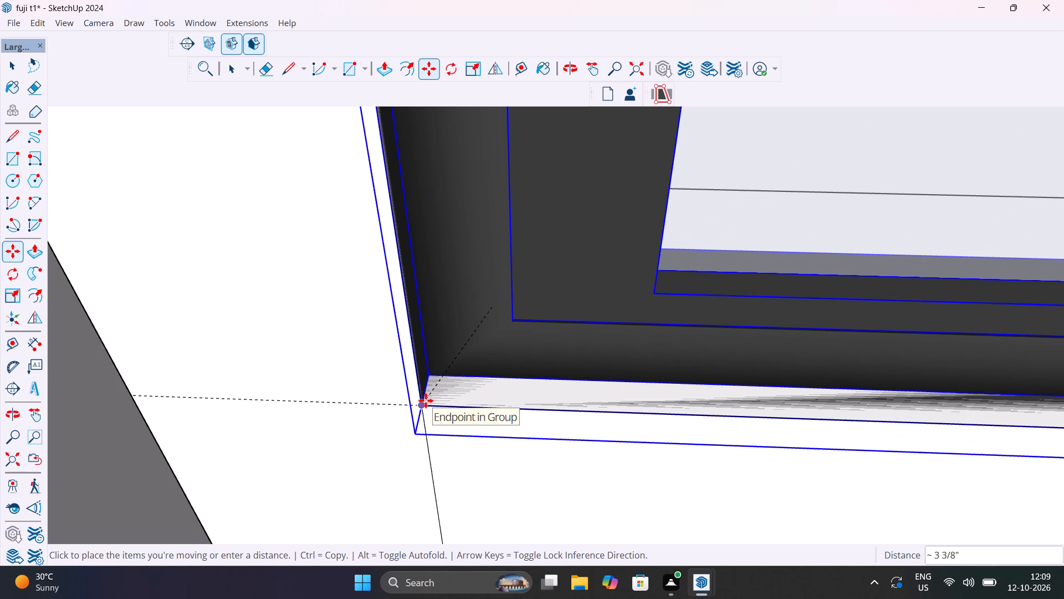
{"action": "left_click", "coordinate": [426, 400]}
{"action": "scroll", "coordinate": [464, 398], "scroll_direction": "down", "scroll_amount": 20}
{"action": "scroll", "coordinate": [464, 398], "scroll_direction": "down", "scroll_amount": 12}
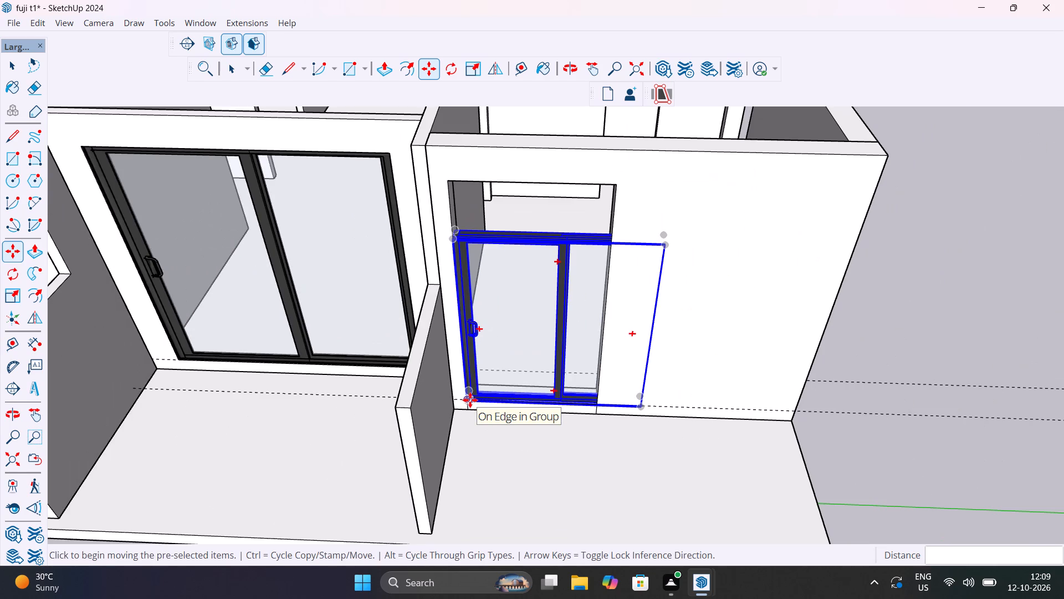
Scale the copied sliding door to 0.74 in width and about 1.27 in height, filling the 4' 6" balcony opening.
{"action": "key", "text": "space"}
{"action": "key", "text": "s"}
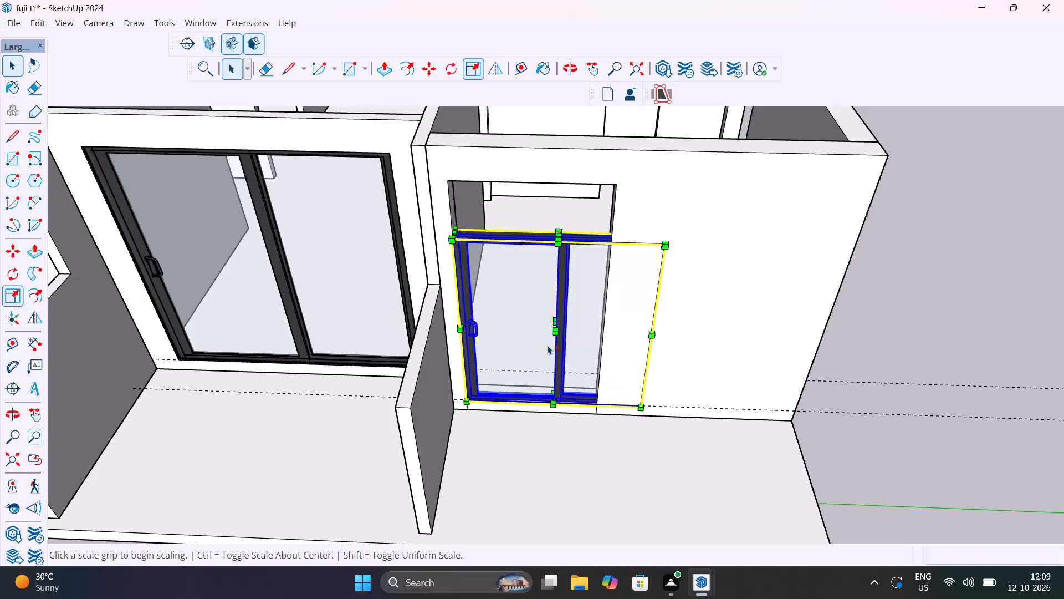
{"action": "left_click", "coordinate": [650, 333]}
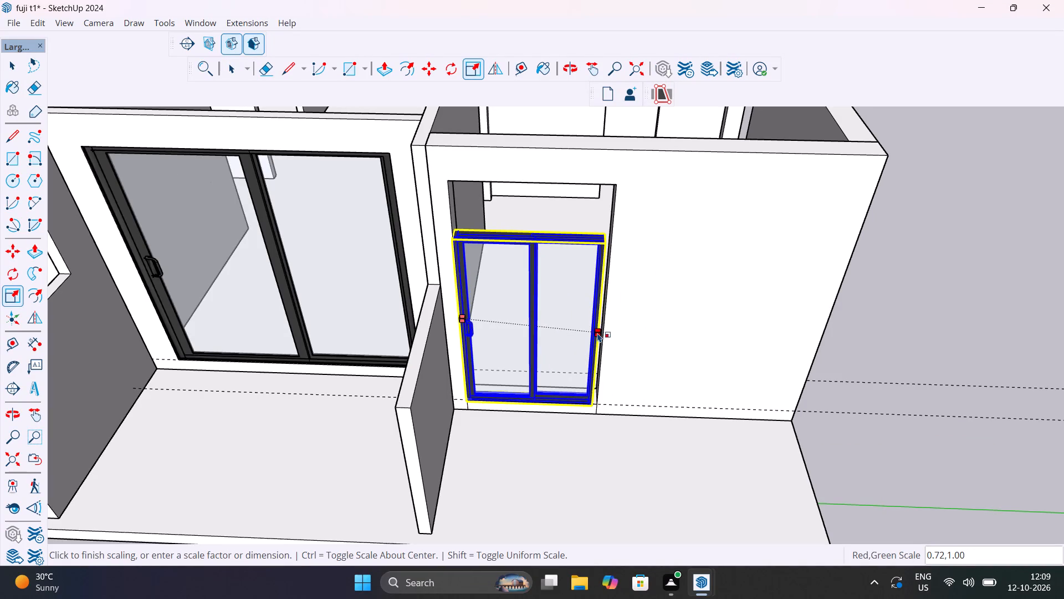
{"action": "left_click", "coordinate": [602, 333]}
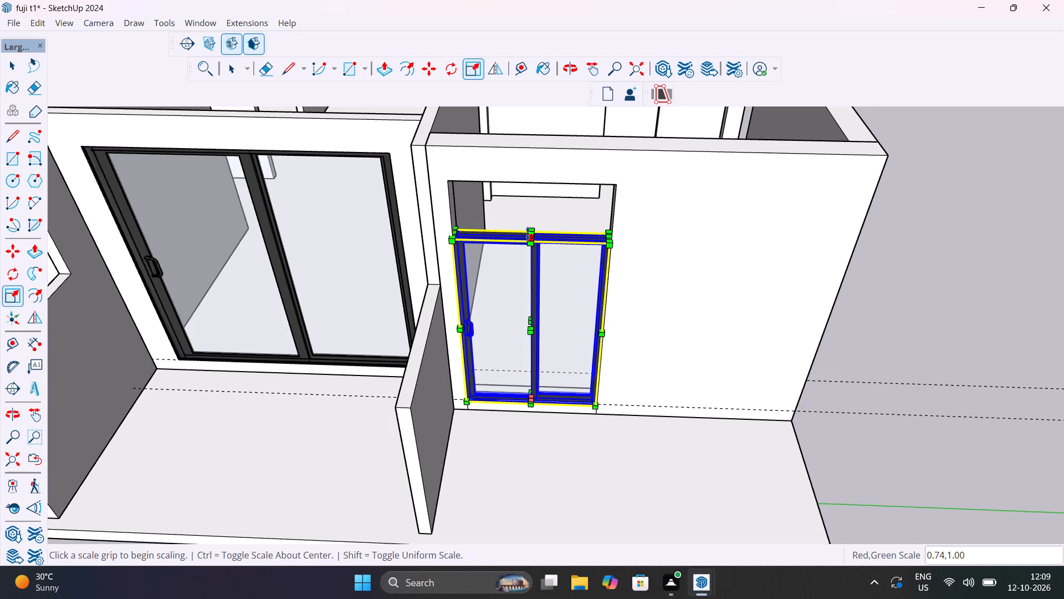
{"action": "left_click", "coordinate": [533, 235]}
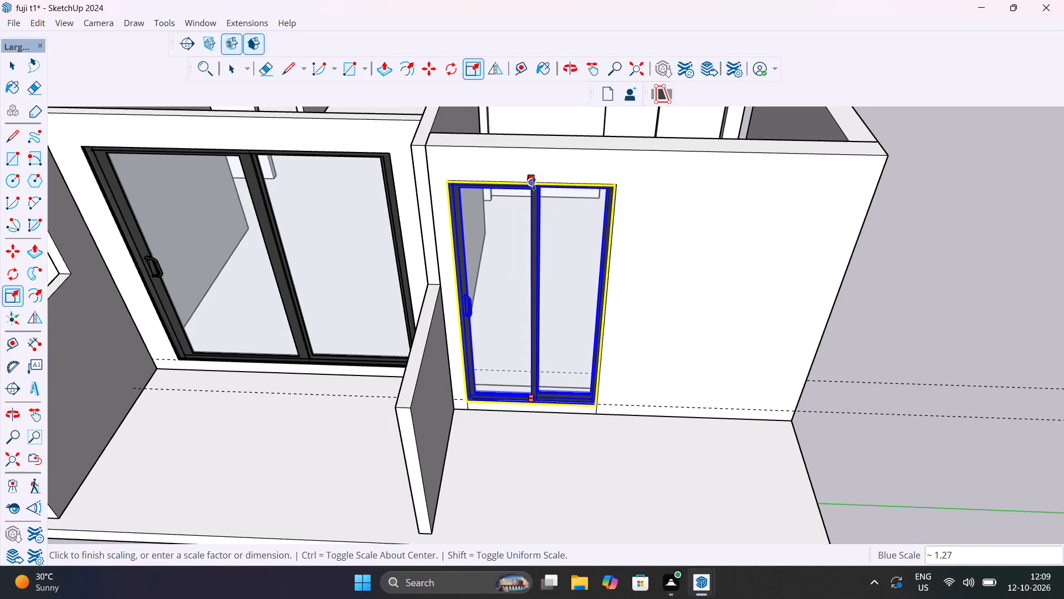
{"action": "left_click", "coordinate": [534, 184]}
{"action": "scroll", "coordinate": [568, 325], "scroll_direction": "down", "scroll_amount": 6}
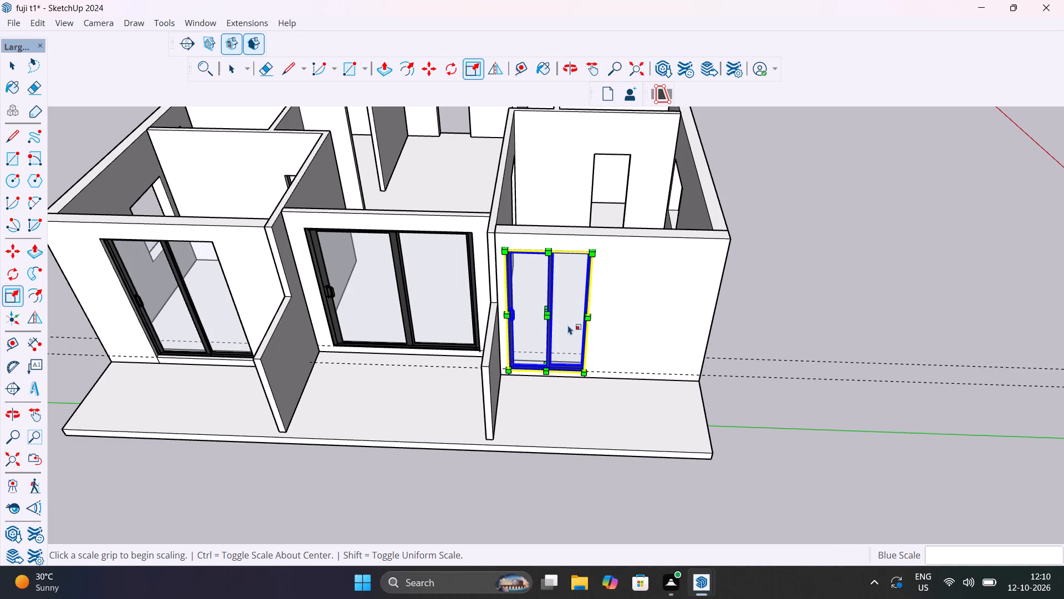
{"action": "scroll", "coordinate": [604, 346], "scroll_direction": "down", "scroll_amount": 6}
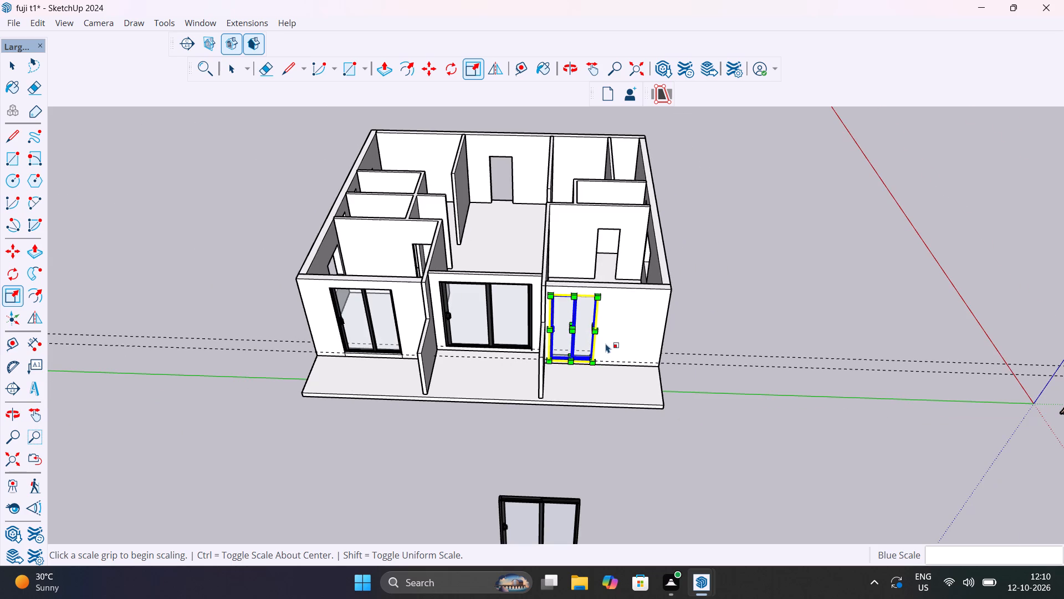
{"action": "key", "text": "space"}
{"action": "left_click", "coordinate": [842, 287]}
Examine the newly fitted sliding door and its sill alongside the other balcony doors.
{"action": "scroll", "coordinate": [558, 369], "scroll_direction": "up", "scroll_amount": 13}
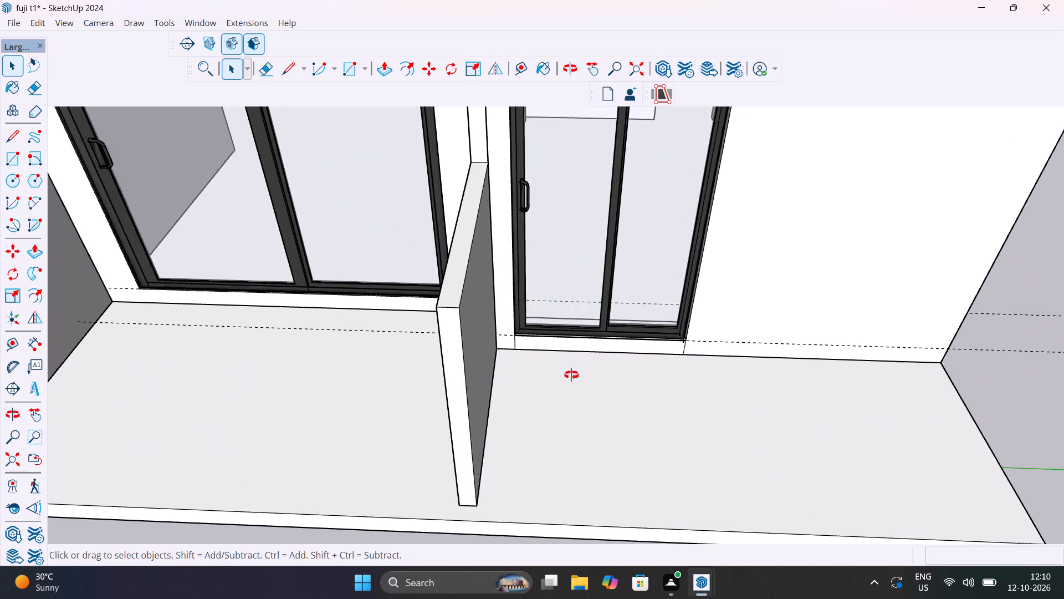
{"action": "middle_click_drag", "start_coordinate": [570, 375], "coordinate": [554, 318]}
{"action": "scroll", "coordinate": [554, 318], "scroll_direction": "down", "scroll_amount": 8}
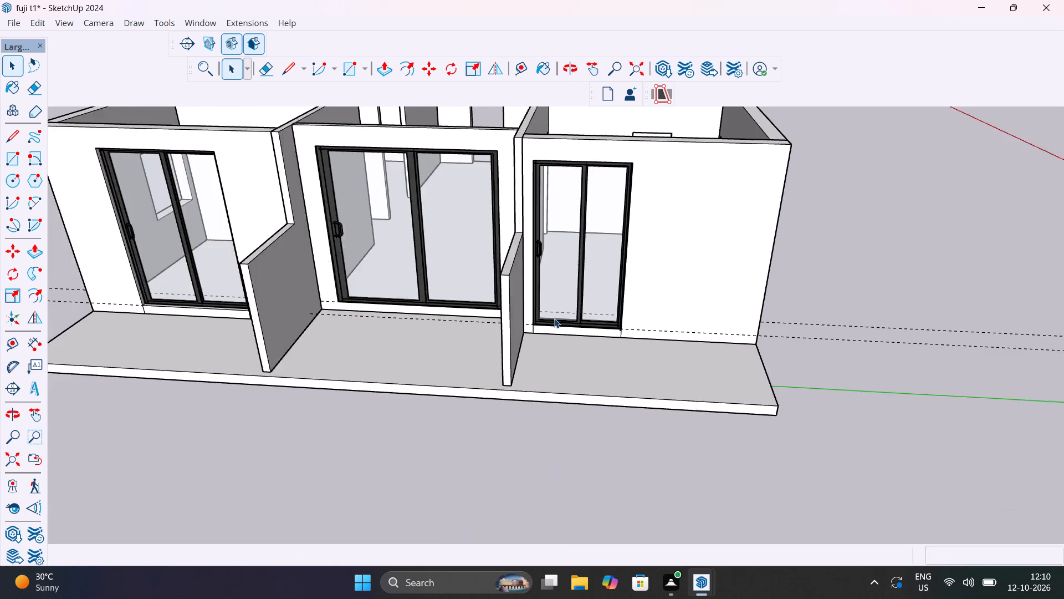
{"action": "scroll", "coordinate": [554, 318], "scroll_direction": "down", "scroll_amount": 8}
{"action": "scroll", "coordinate": [564, 444], "scroll_direction": "down", "scroll_amount": 7}
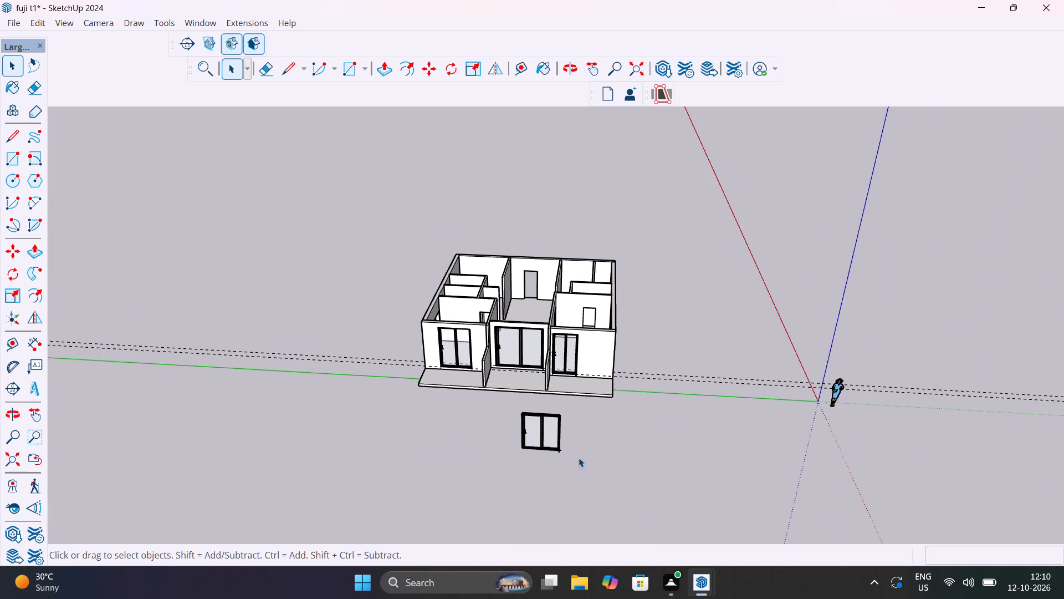
{"action": "middle_click_drag", "start_coordinate": [603, 450], "coordinate": [682, 403]}
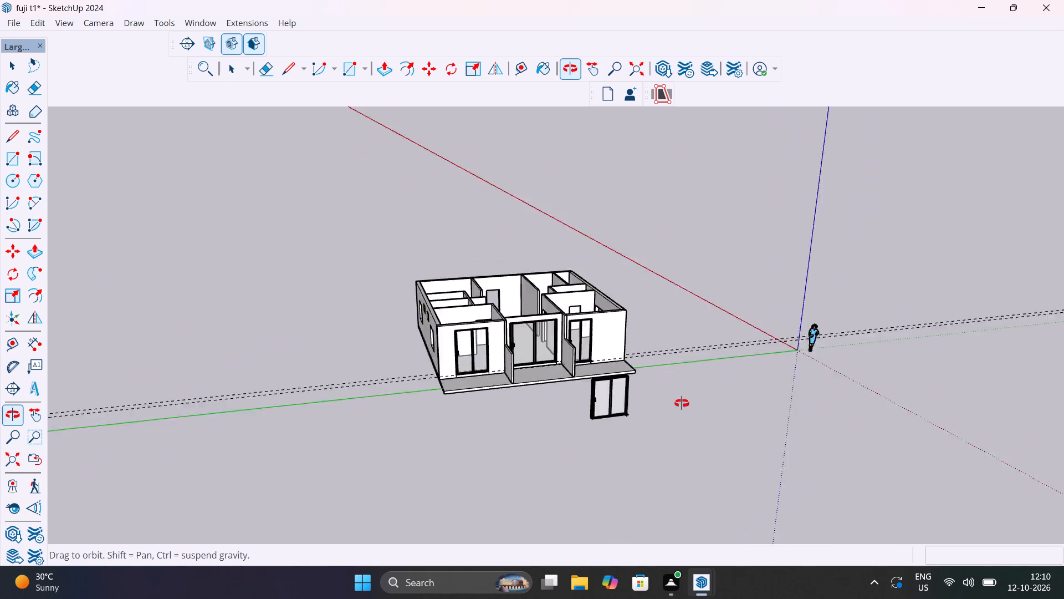
Examine the window openings in the outer side wall, focusing on the large one nearest the balcony.
{"action": "middle_click_drag", "start_coordinate": [682, 403], "coordinate": [366, 570]}
{"action": "scroll", "coordinate": [310, 512], "scroll_direction": "down", "scroll_amount": 1}
{"action": "scroll", "coordinate": [489, 262], "scroll_direction": "up", "scroll_amount": 3}
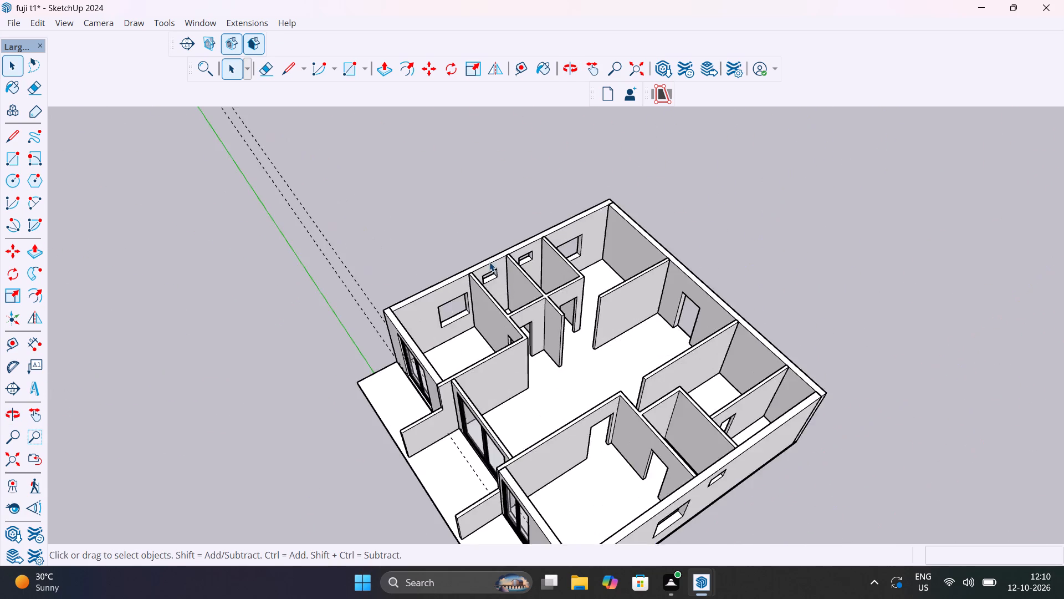
{"action": "scroll", "coordinate": [489, 262], "scroll_direction": "up", "scroll_amount": 10}
{"action": "scroll", "coordinate": [436, 315], "scroll_direction": "up", "scroll_amount": 7}
{"action": "middle_click_drag", "start_coordinate": [395, 367], "coordinate": [887, 338]}
{"action": "middle_click_drag", "start_coordinate": [612, 310], "coordinate": [503, 348]}
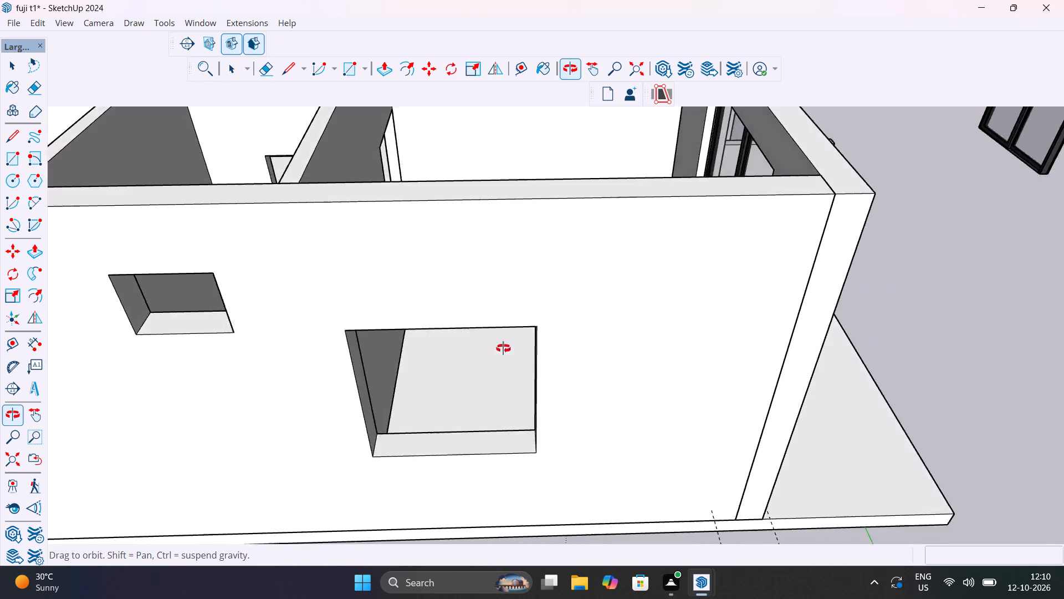
{"action": "middle_click_drag", "start_coordinate": [503, 348], "coordinate": [412, 286]}
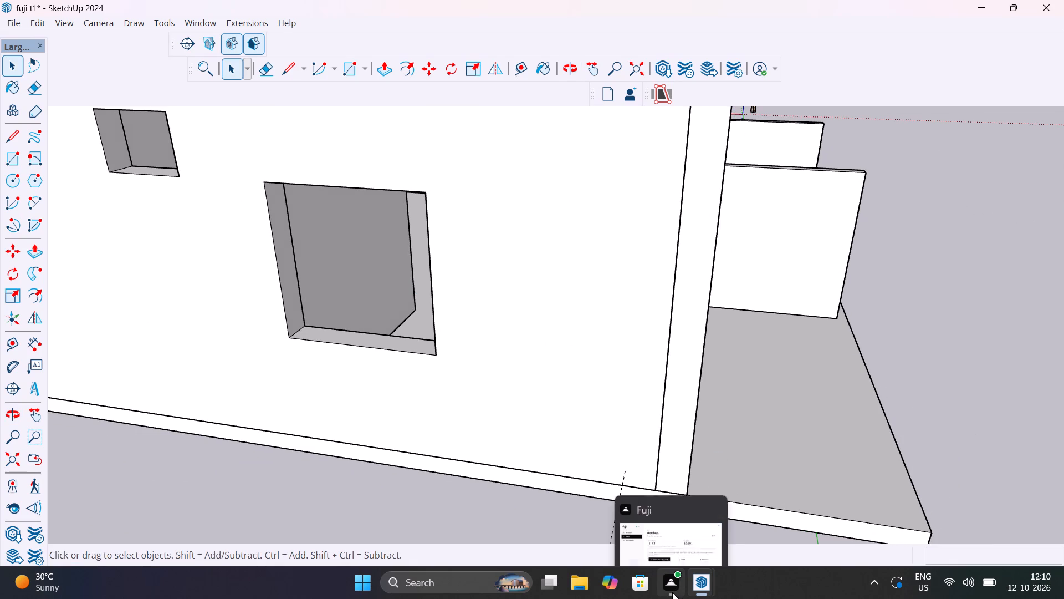
{"action": "left_click", "coordinate": [517, 517]}
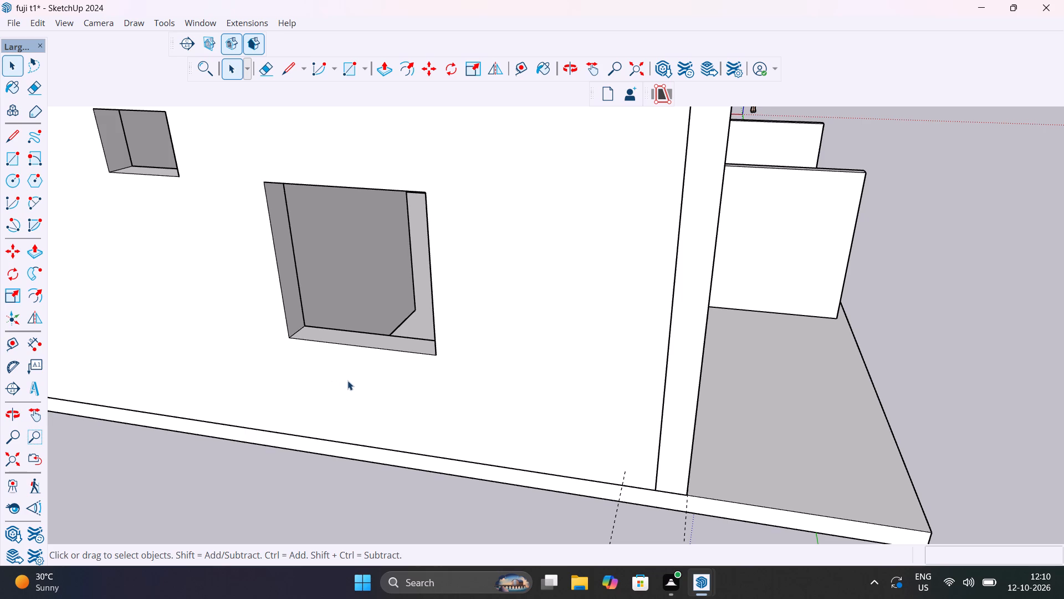
{"action": "middle_click_drag", "start_coordinate": [340, 362], "coordinate": [367, 379]}
{"action": "scroll", "coordinate": [315, 231], "scroll_direction": "up", "scroll_amount": 5}
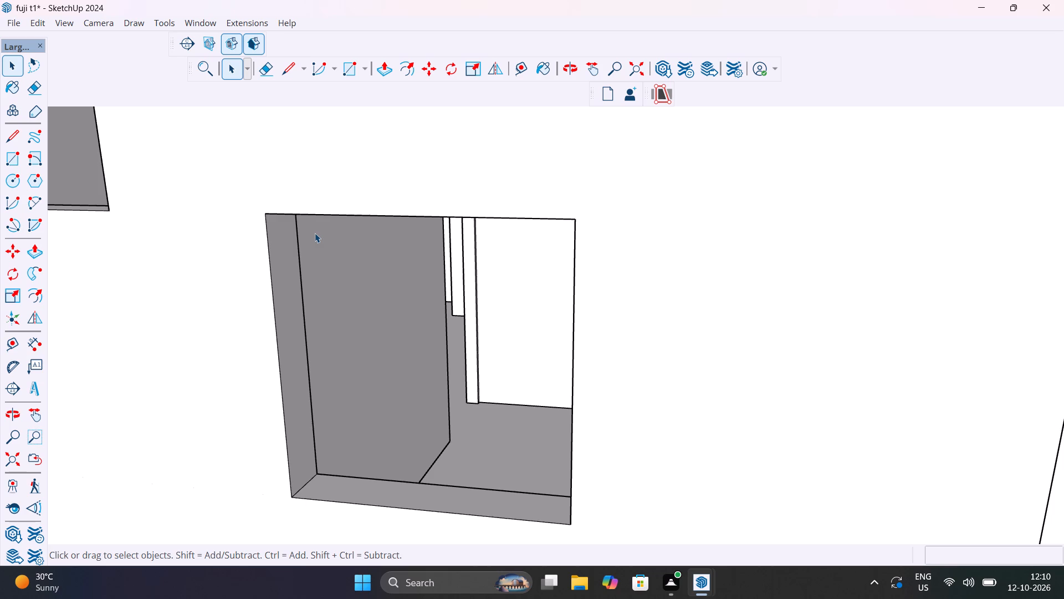
{"action": "scroll", "coordinate": [315, 233], "scroll_direction": "down", "scroll_amount": 9}
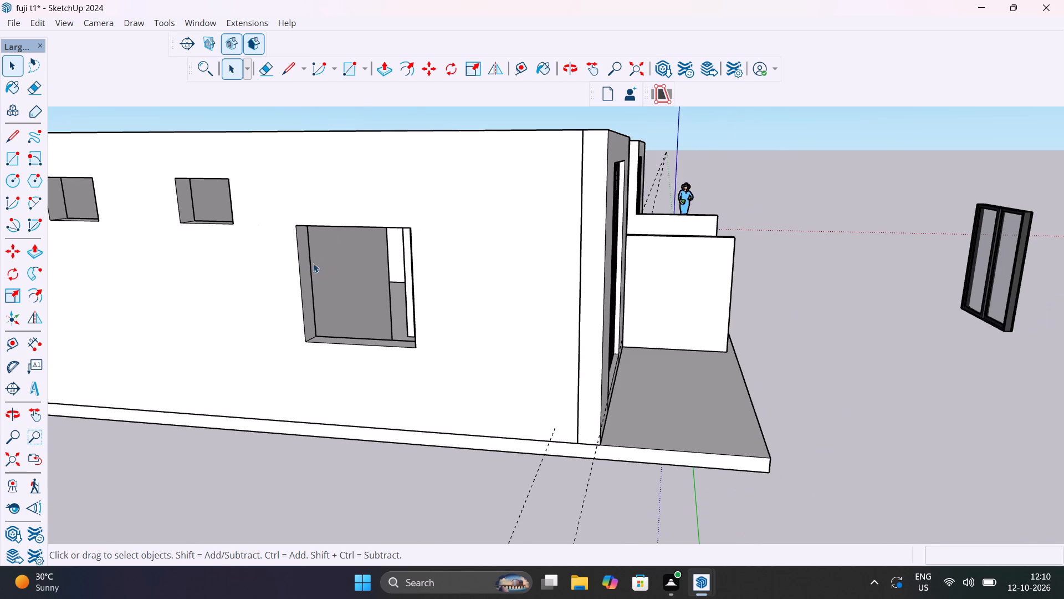
{"action": "middle_click_drag", "start_coordinate": [313, 262], "coordinate": [301, 269]}
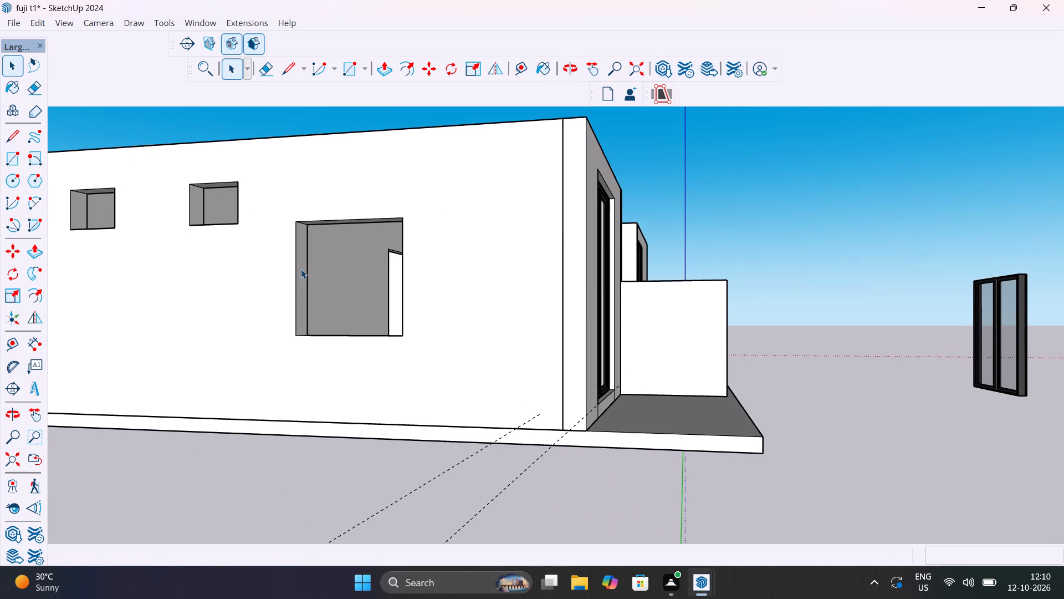
{"action": "scroll", "coordinate": [308, 226], "scroll_direction": "up", "scroll_amount": 5}
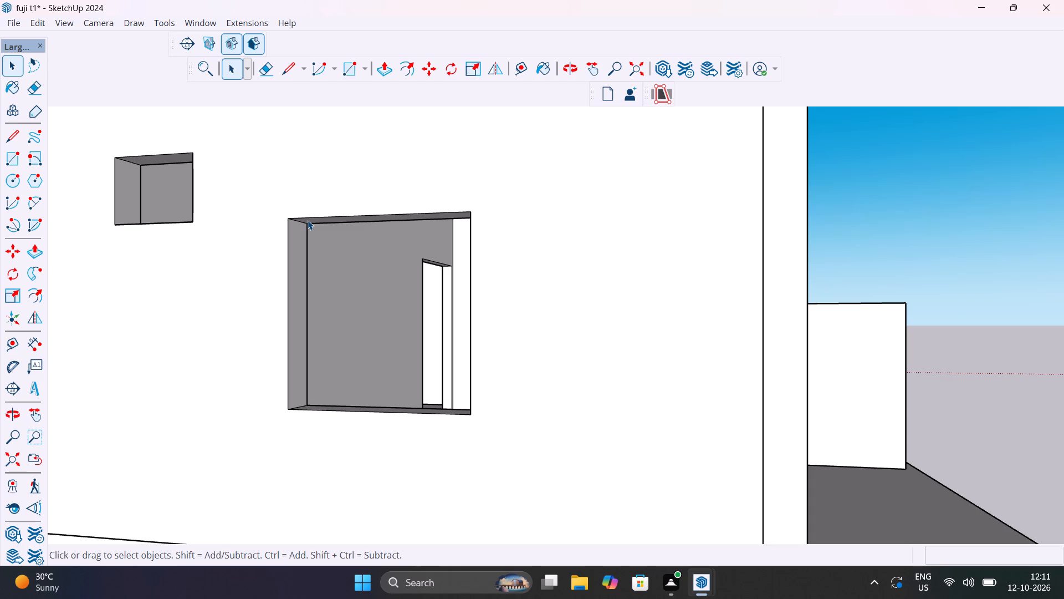
{"action": "scroll", "coordinate": [296, 308], "scroll_direction": "down", "scroll_amount": 4}
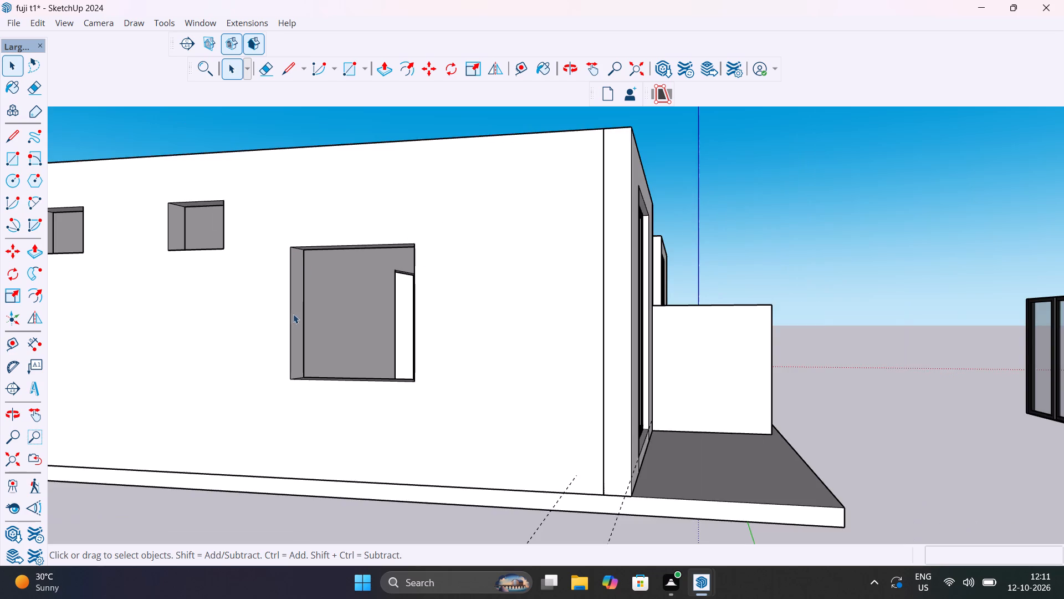
{"action": "middle_click_drag", "start_coordinate": [301, 338], "coordinate": [253, 454]}
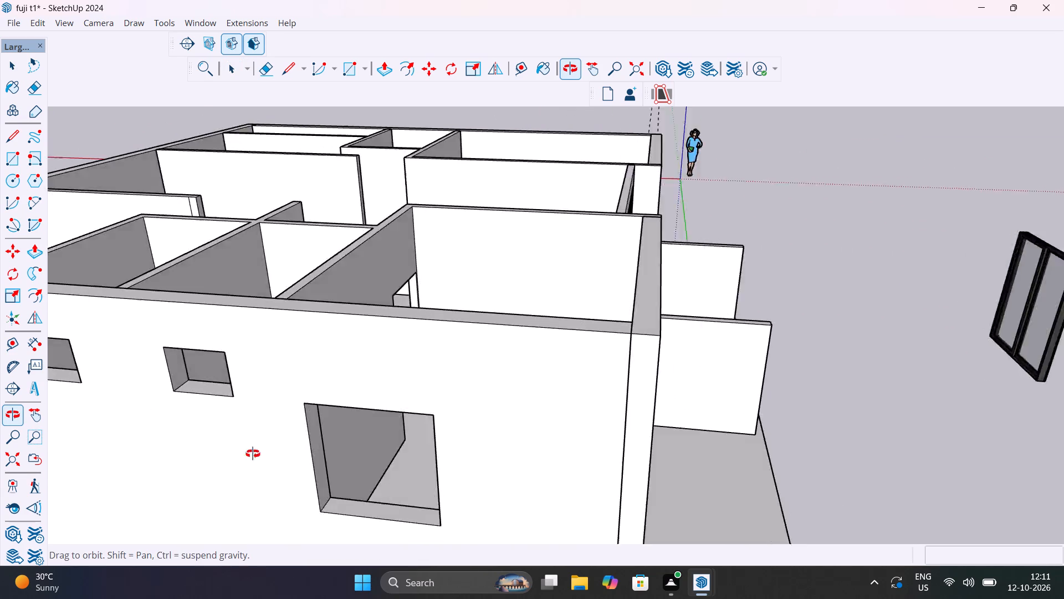
Review all three balcony sliding doors and the apartment's outer walls from several sides.
{"action": "middle_click_drag", "start_coordinate": [253, 454], "coordinate": [0, 469]}
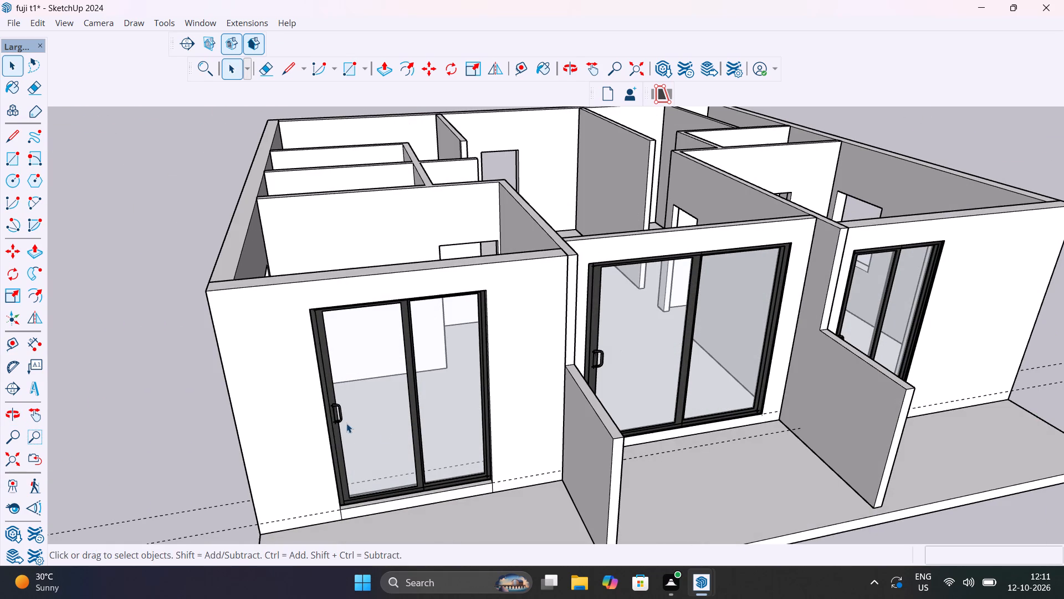
{"action": "scroll", "coordinate": [465, 403], "scroll_direction": "down", "scroll_amount": 6}
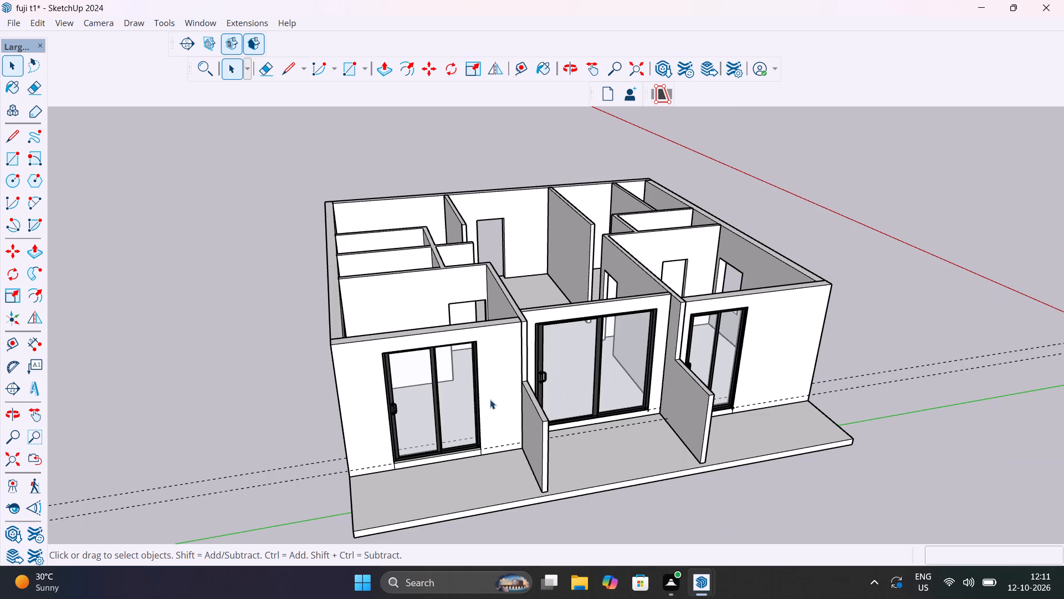
{"action": "middle_click_drag", "start_coordinate": [488, 399], "coordinate": [389, 408]}
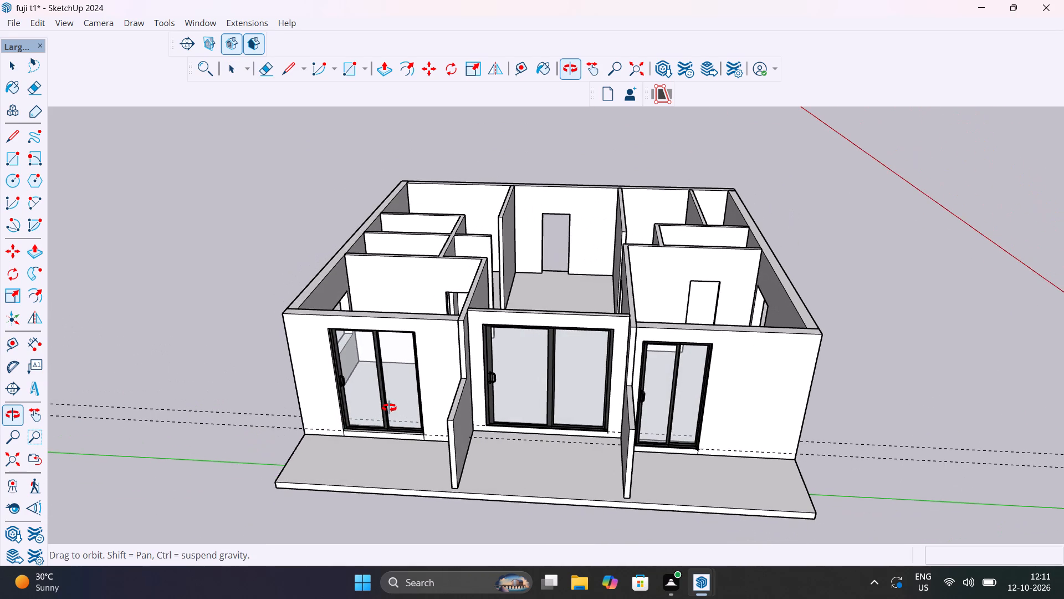
{"action": "middle_click_drag", "start_coordinate": [389, 408], "coordinate": [399, 410]}
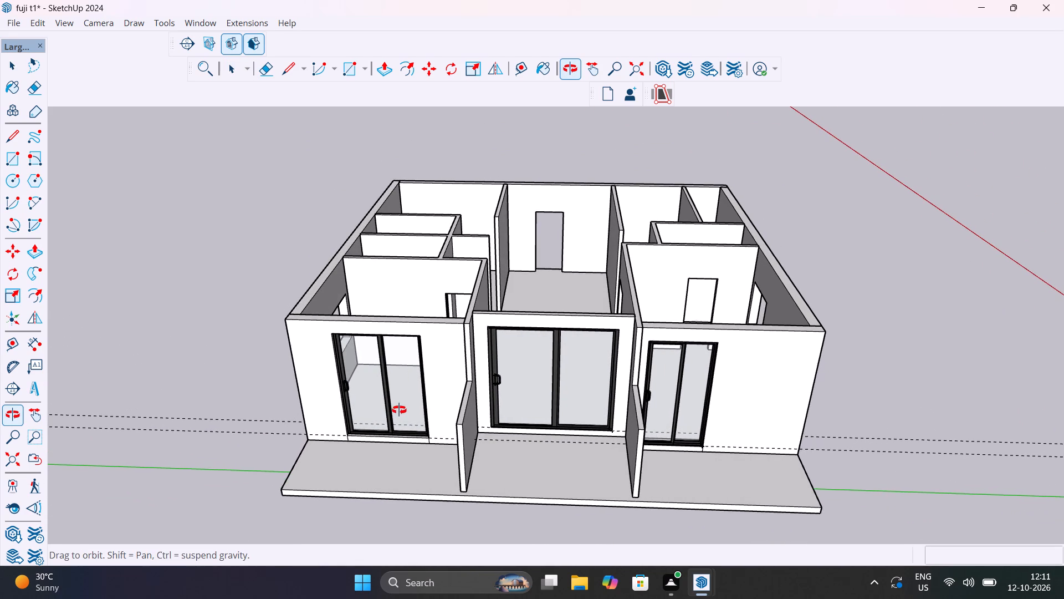
{"action": "middle_click_drag", "start_coordinate": [399, 410], "coordinate": [664, 454]}
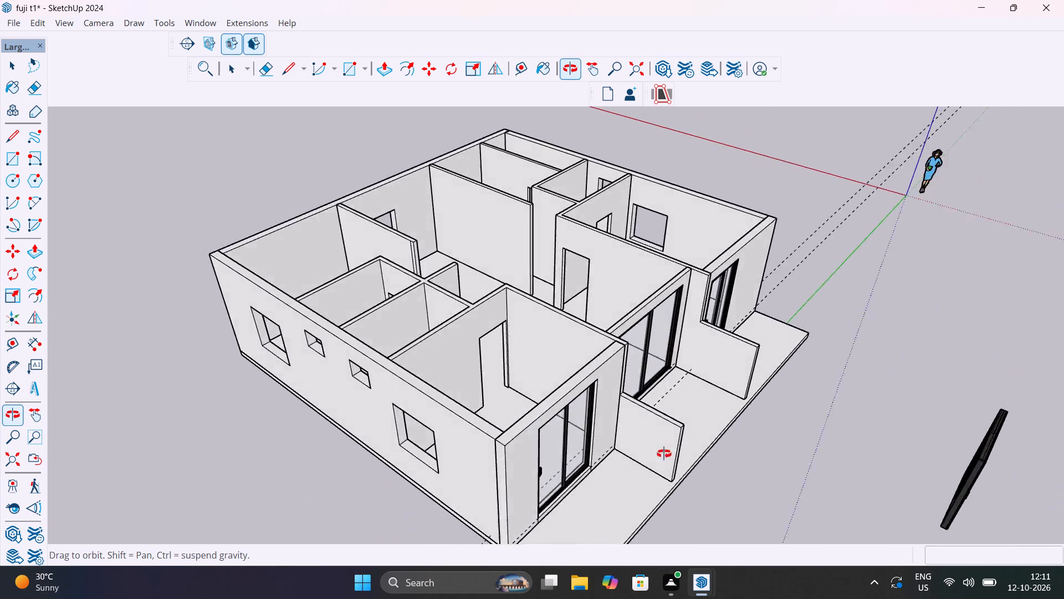
{"action": "middle_click_drag", "start_coordinate": [664, 454], "coordinate": [786, 379]}
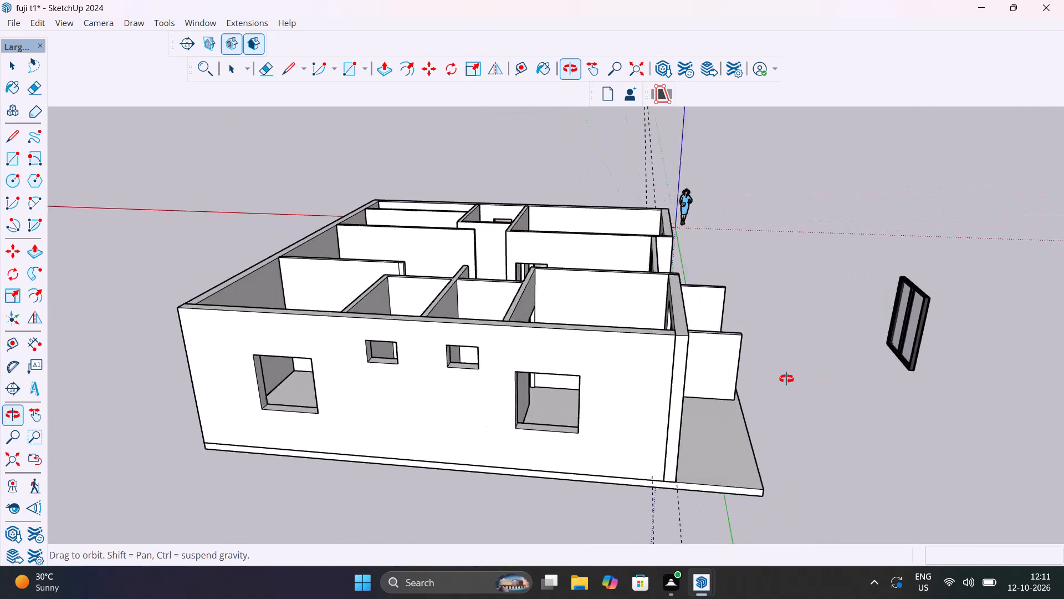
{"action": "middle_click_drag", "start_coordinate": [786, 379], "coordinate": [553, 385]}
{"action": "middle_click_drag", "start_coordinate": [587, 412], "coordinate": [339, 435]}
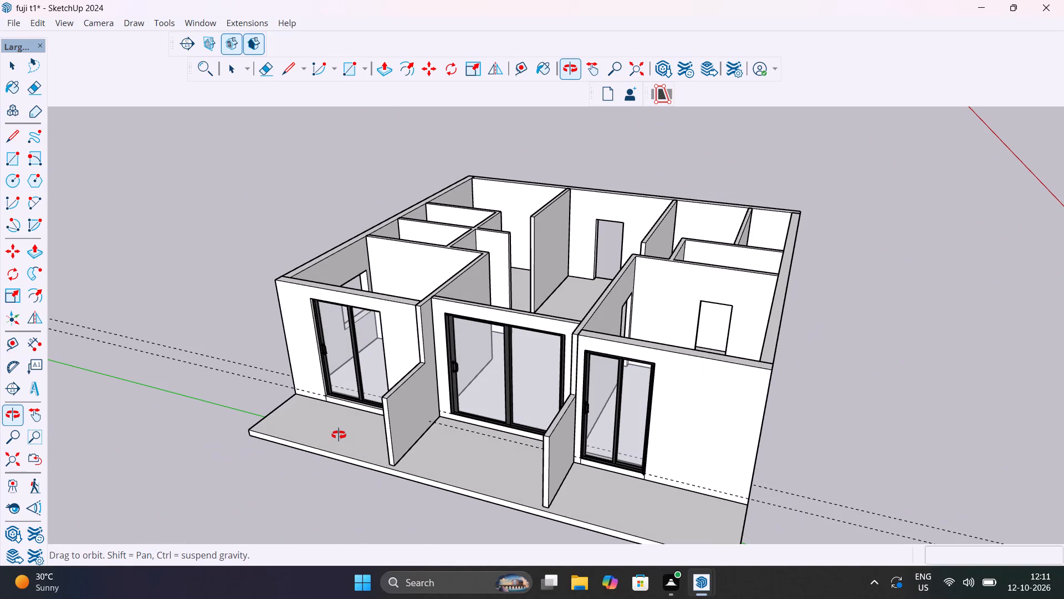
{"action": "middle_click_drag", "start_coordinate": [339, 435], "coordinate": [340, 435]}
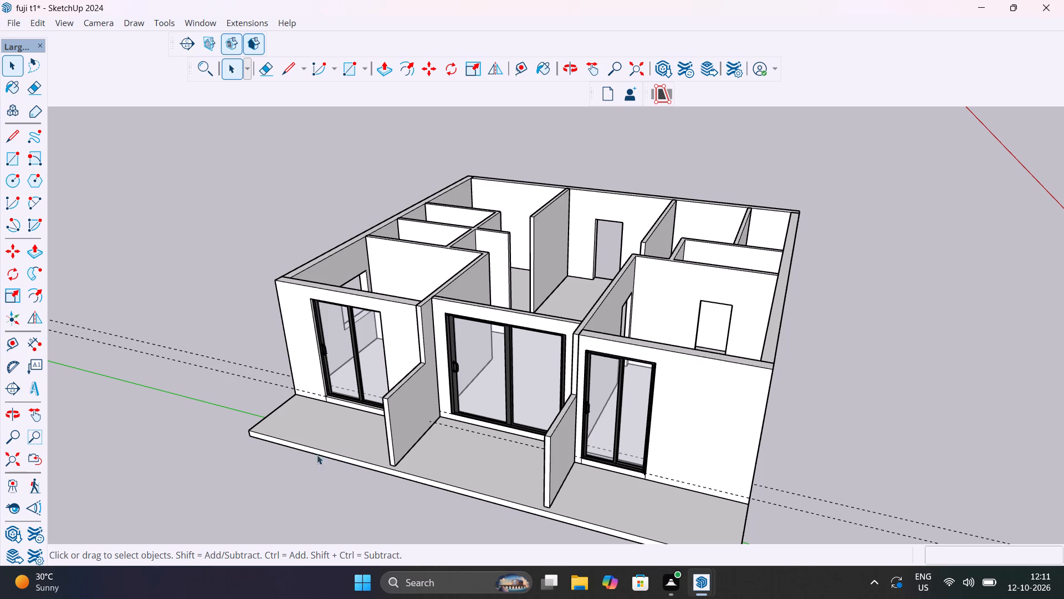
Open the outer side wall for editing at the large window opening nearest the balcony.
{"action": "scroll", "coordinate": [361, 347], "scroll_direction": "up", "scroll_amount": 5}
{"action": "middle_click_drag", "start_coordinate": [367, 380], "coordinate": [923, 399]}
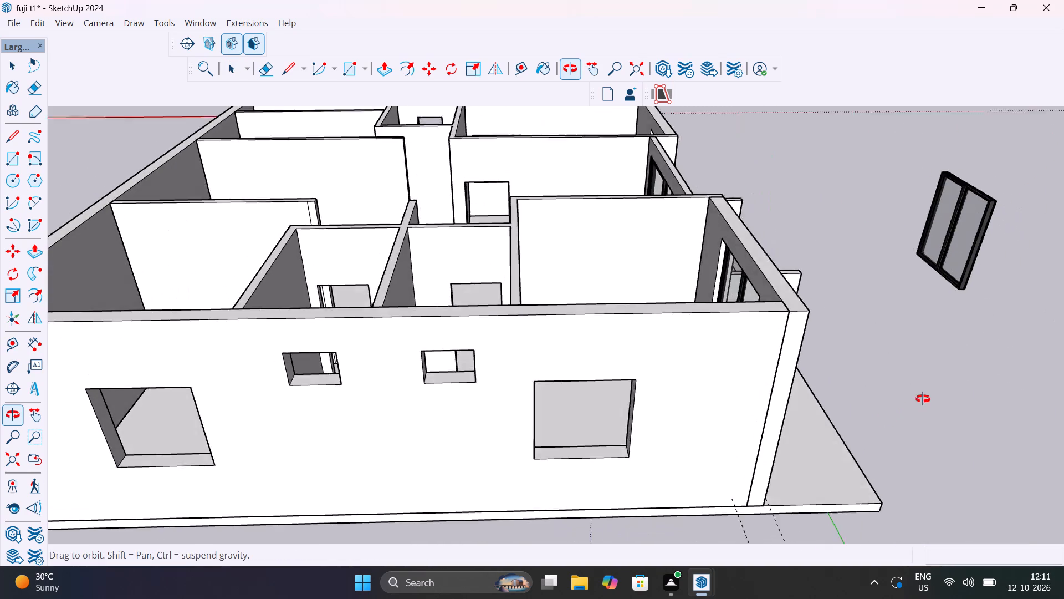
{"action": "middle_click_drag", "start_coordinate": [923, 399], "coordinate": [752, 353]}
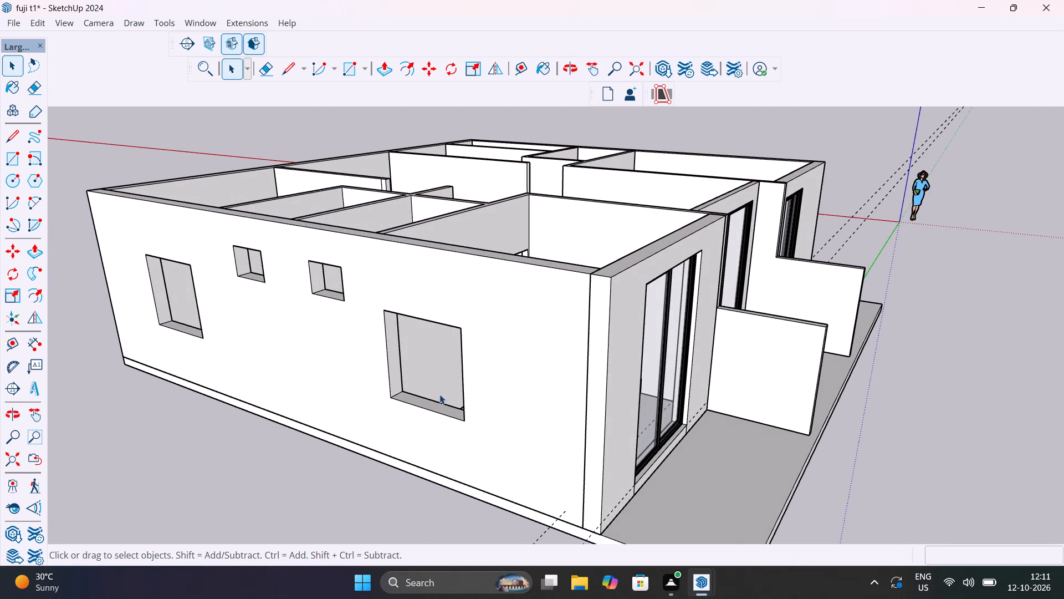
{"action": "scroll", "coordinate": [395, 402], "scroll_direction": "up", "scroll_amount": 9}
{"action": "middle_click_drag", "start_coordinate": [421, 423], "coordinate": [446, 436]}
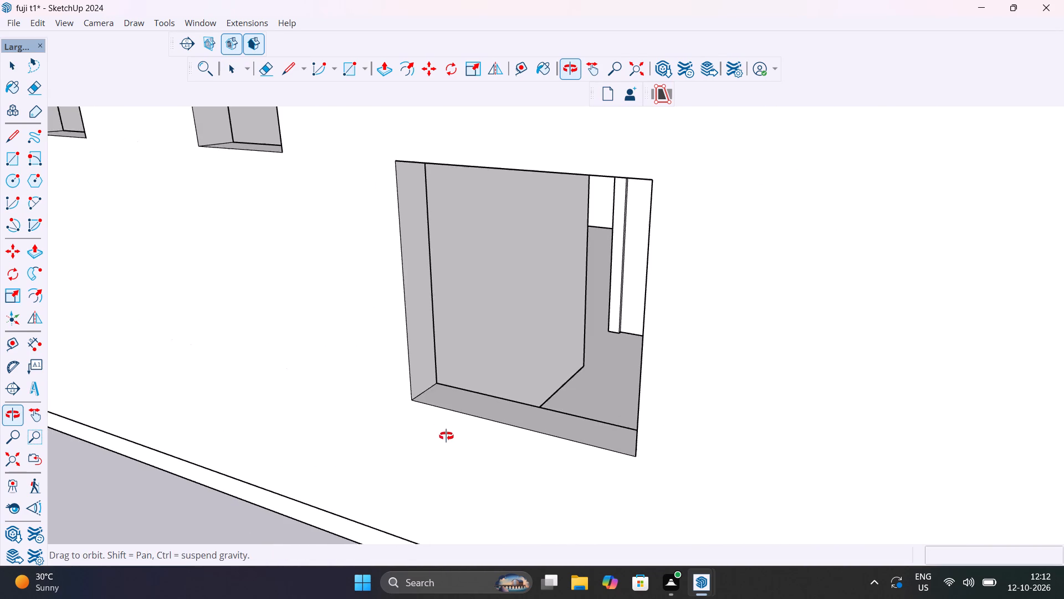
{"action": "middle_click_drag", "start_coordinate": [446, 436], "coordinate": [453, 446]}
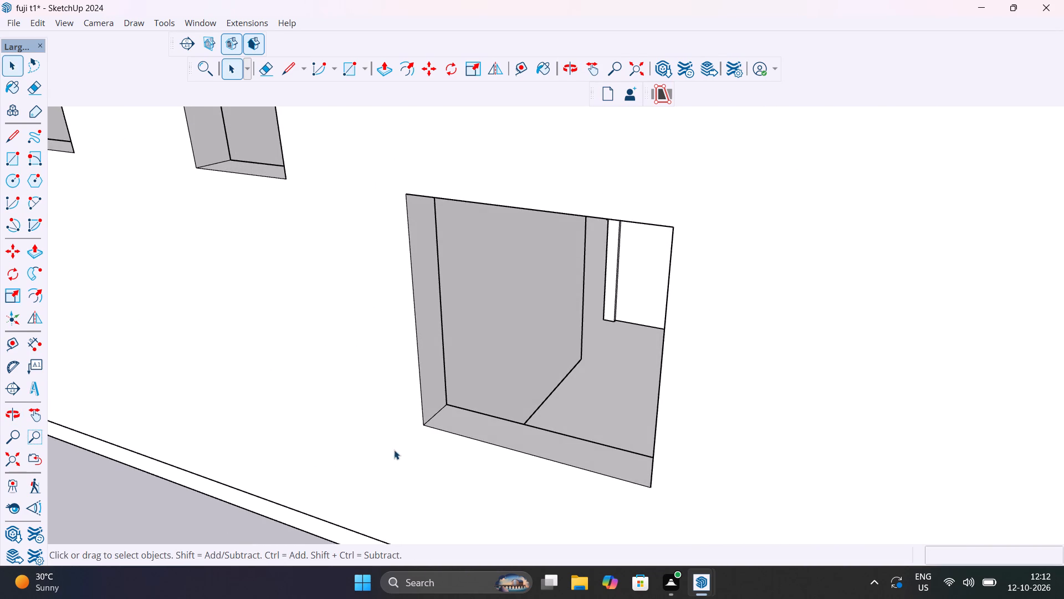
{"action": "double_click", "coordinate": [375, 394]}
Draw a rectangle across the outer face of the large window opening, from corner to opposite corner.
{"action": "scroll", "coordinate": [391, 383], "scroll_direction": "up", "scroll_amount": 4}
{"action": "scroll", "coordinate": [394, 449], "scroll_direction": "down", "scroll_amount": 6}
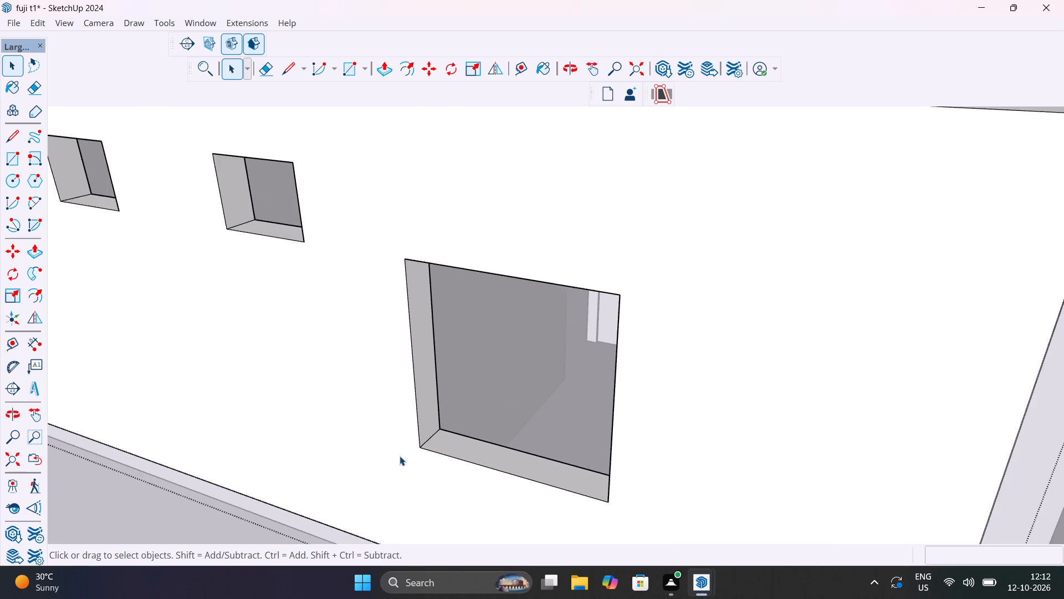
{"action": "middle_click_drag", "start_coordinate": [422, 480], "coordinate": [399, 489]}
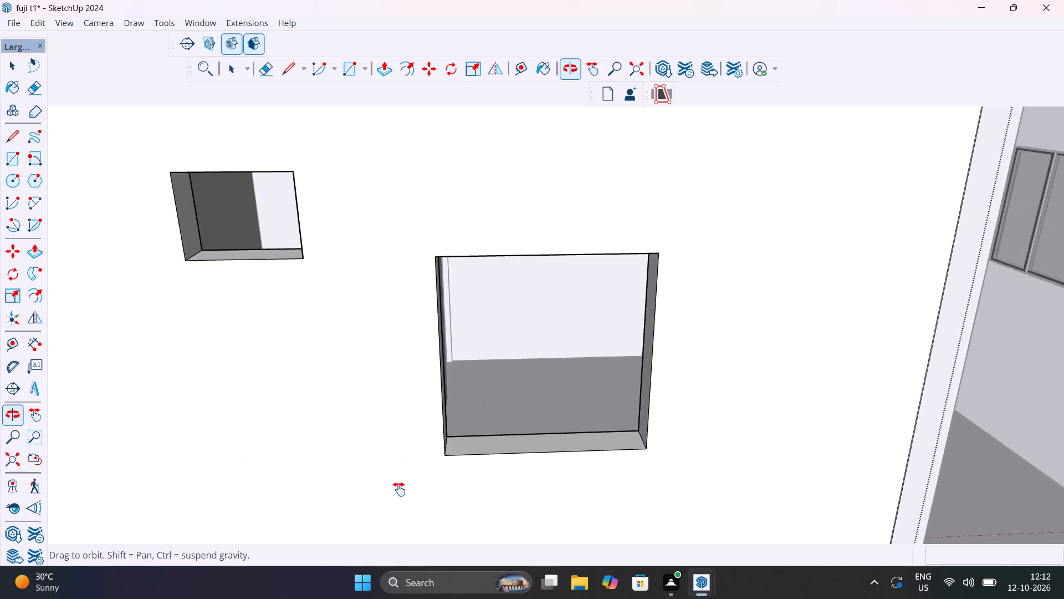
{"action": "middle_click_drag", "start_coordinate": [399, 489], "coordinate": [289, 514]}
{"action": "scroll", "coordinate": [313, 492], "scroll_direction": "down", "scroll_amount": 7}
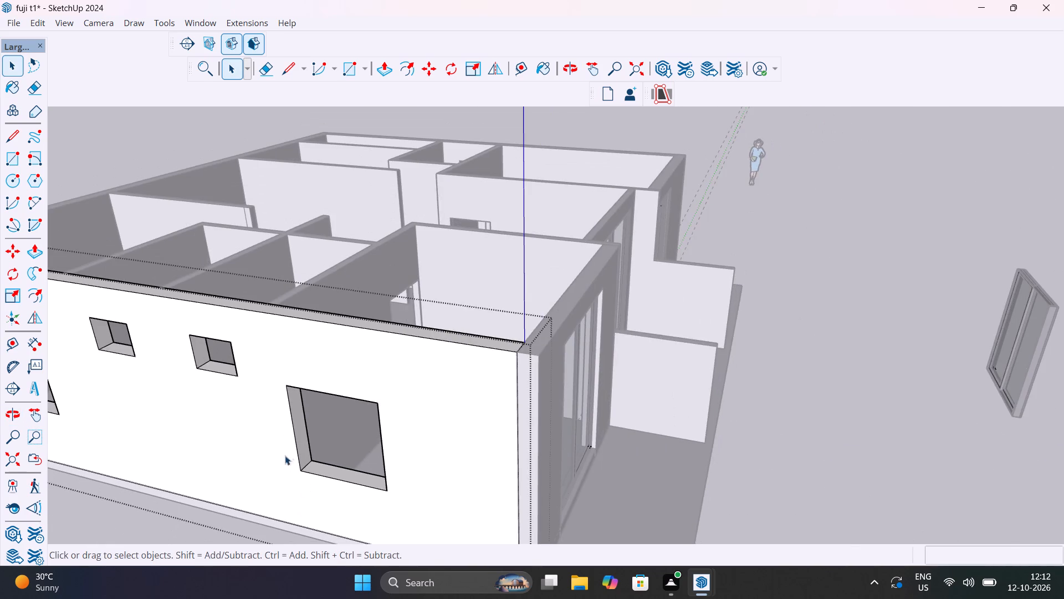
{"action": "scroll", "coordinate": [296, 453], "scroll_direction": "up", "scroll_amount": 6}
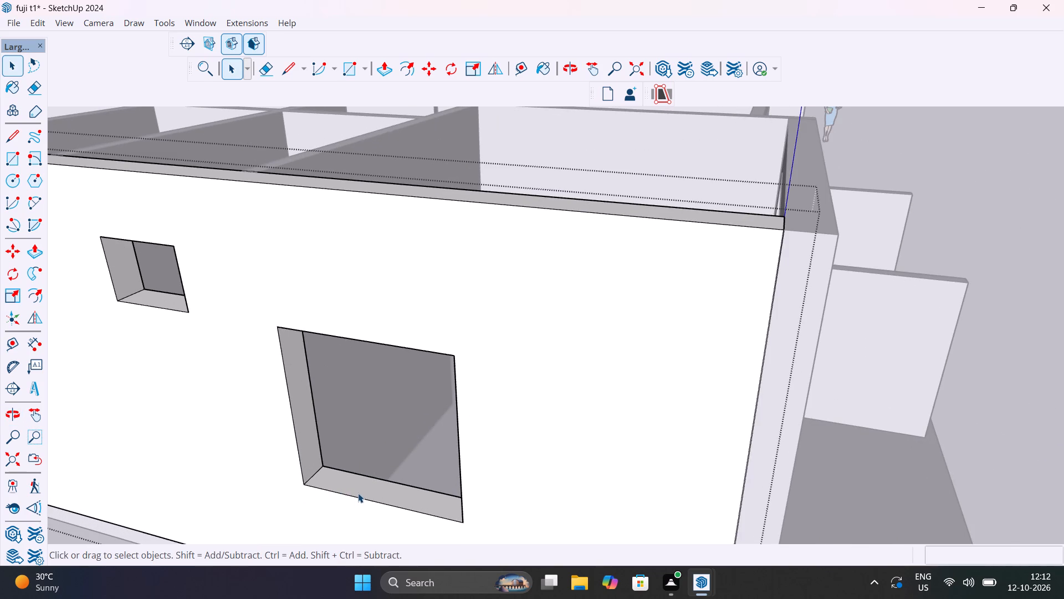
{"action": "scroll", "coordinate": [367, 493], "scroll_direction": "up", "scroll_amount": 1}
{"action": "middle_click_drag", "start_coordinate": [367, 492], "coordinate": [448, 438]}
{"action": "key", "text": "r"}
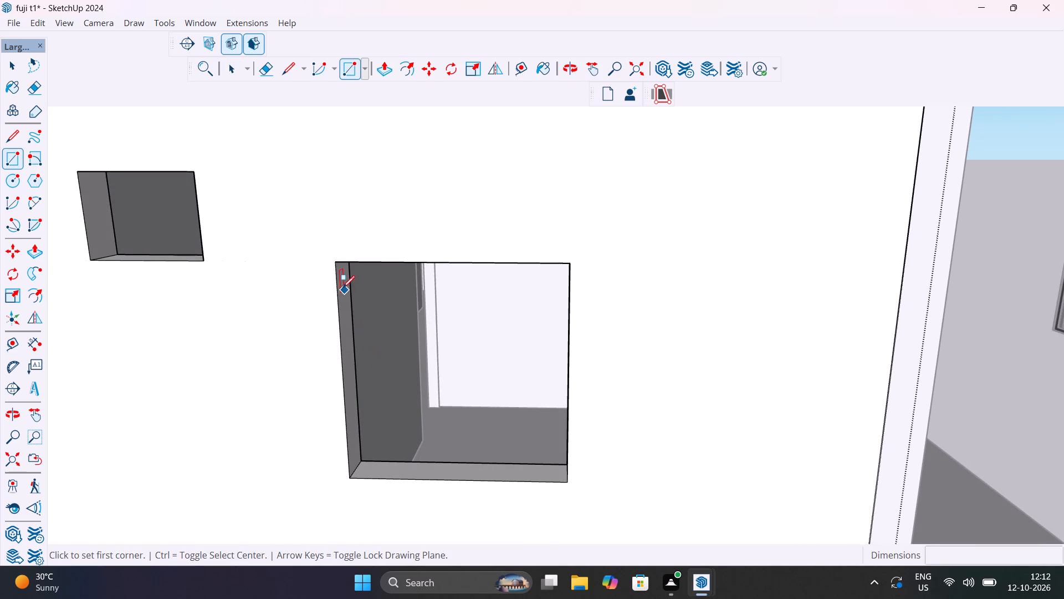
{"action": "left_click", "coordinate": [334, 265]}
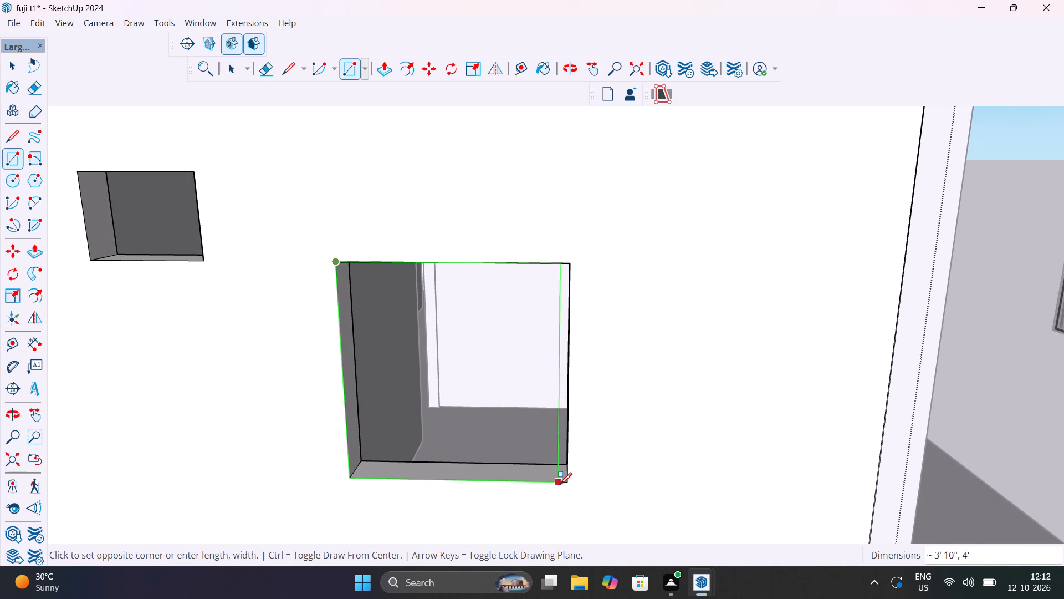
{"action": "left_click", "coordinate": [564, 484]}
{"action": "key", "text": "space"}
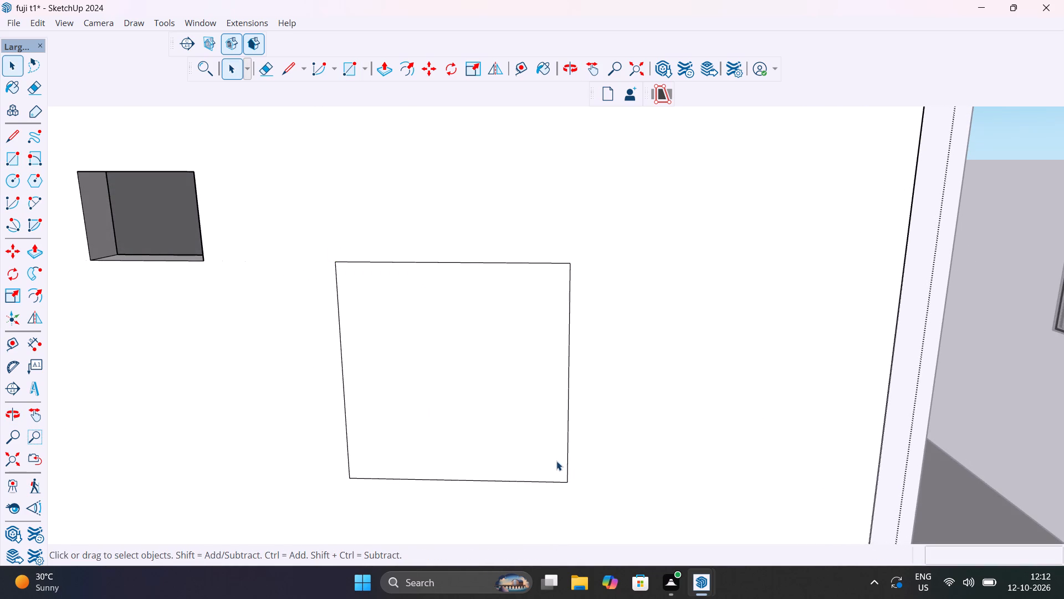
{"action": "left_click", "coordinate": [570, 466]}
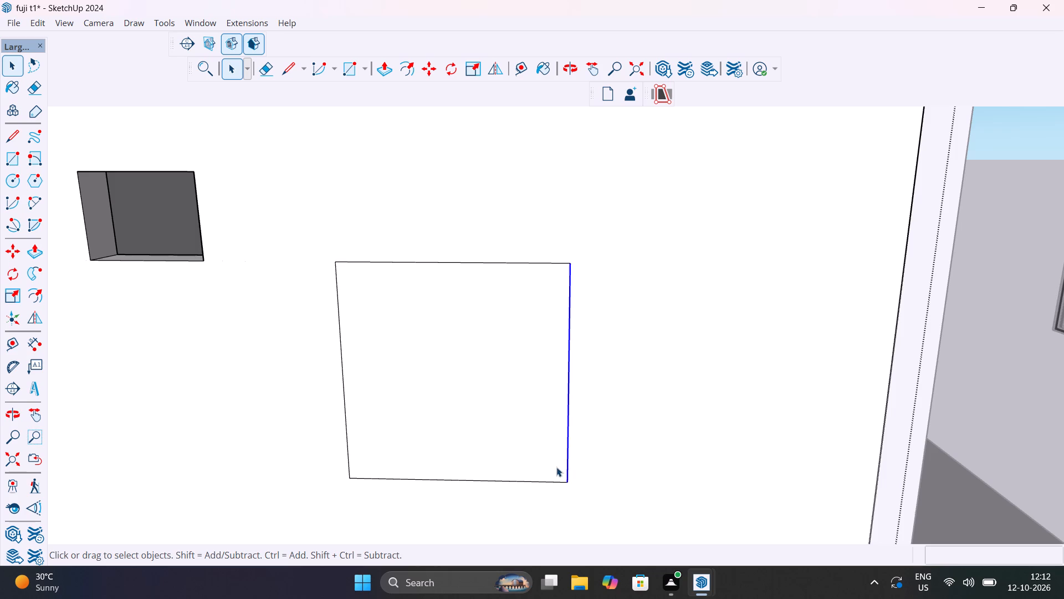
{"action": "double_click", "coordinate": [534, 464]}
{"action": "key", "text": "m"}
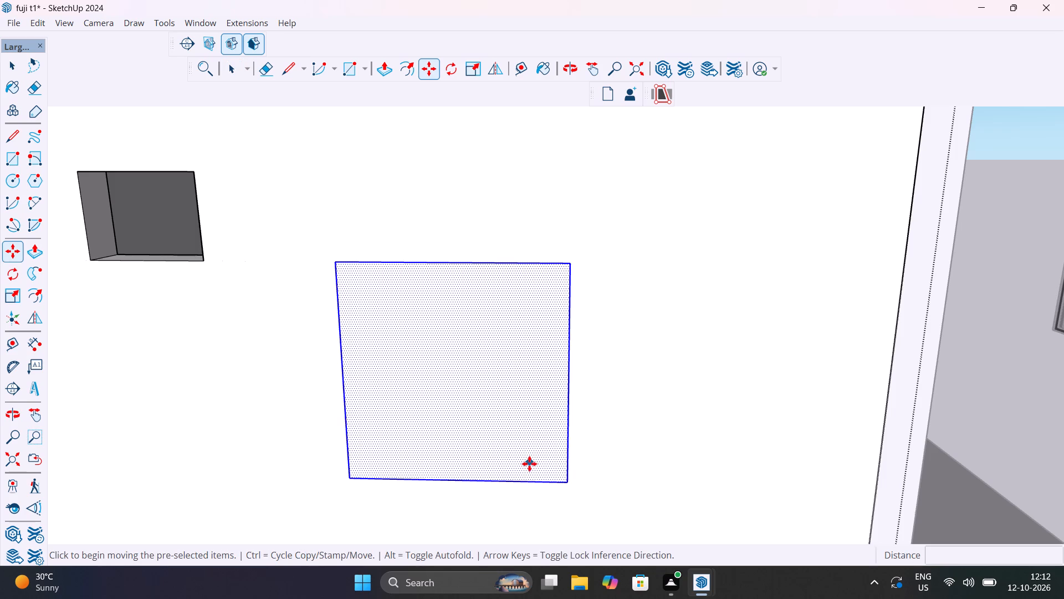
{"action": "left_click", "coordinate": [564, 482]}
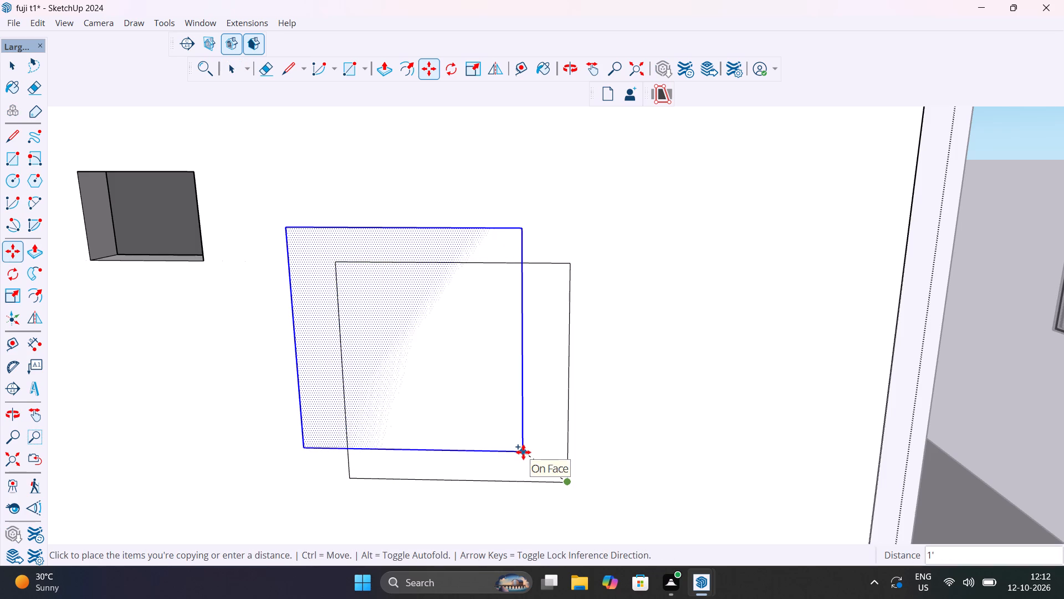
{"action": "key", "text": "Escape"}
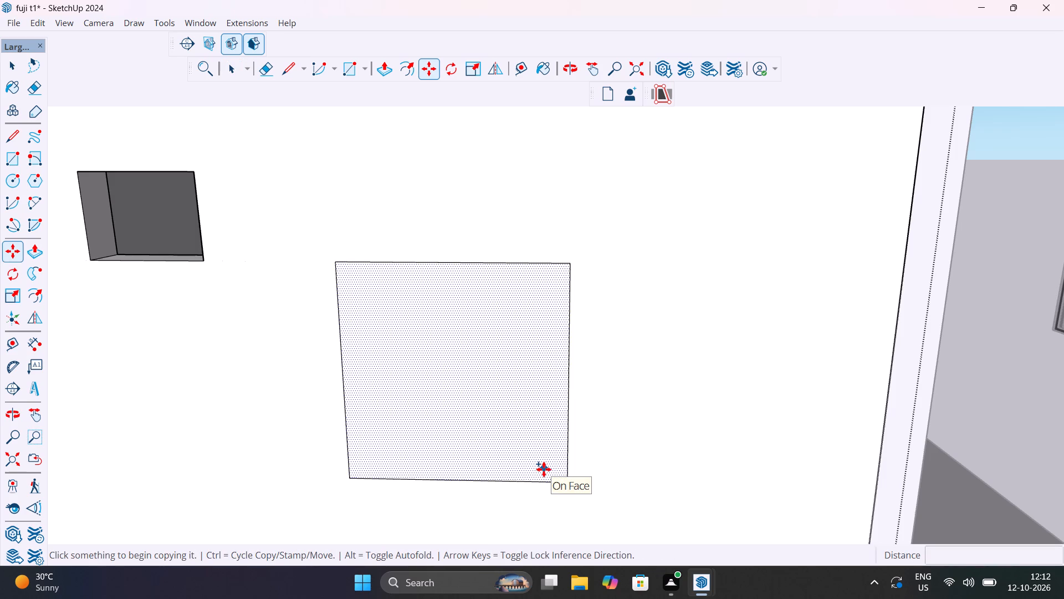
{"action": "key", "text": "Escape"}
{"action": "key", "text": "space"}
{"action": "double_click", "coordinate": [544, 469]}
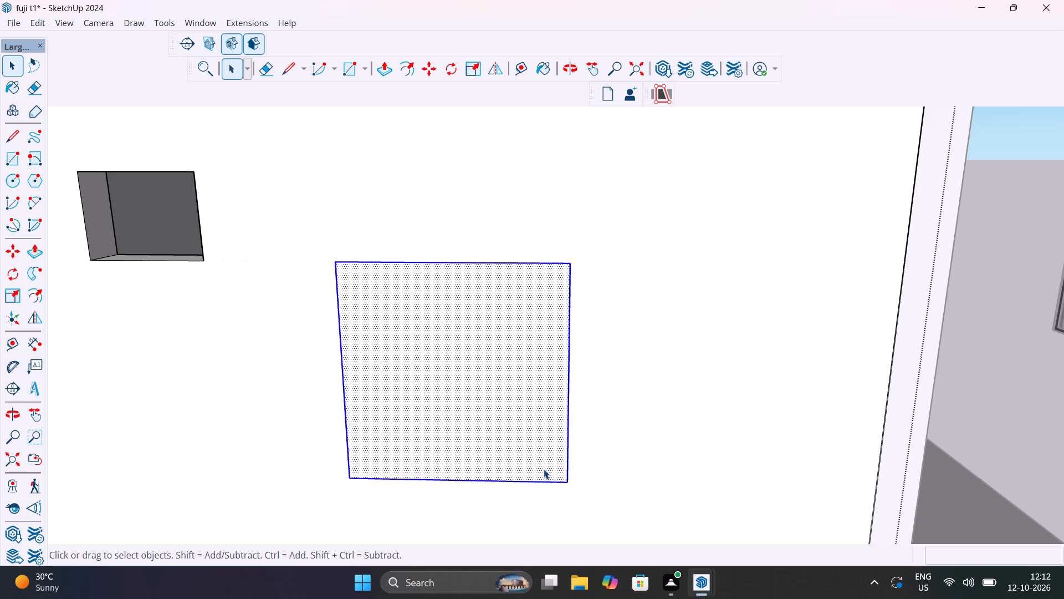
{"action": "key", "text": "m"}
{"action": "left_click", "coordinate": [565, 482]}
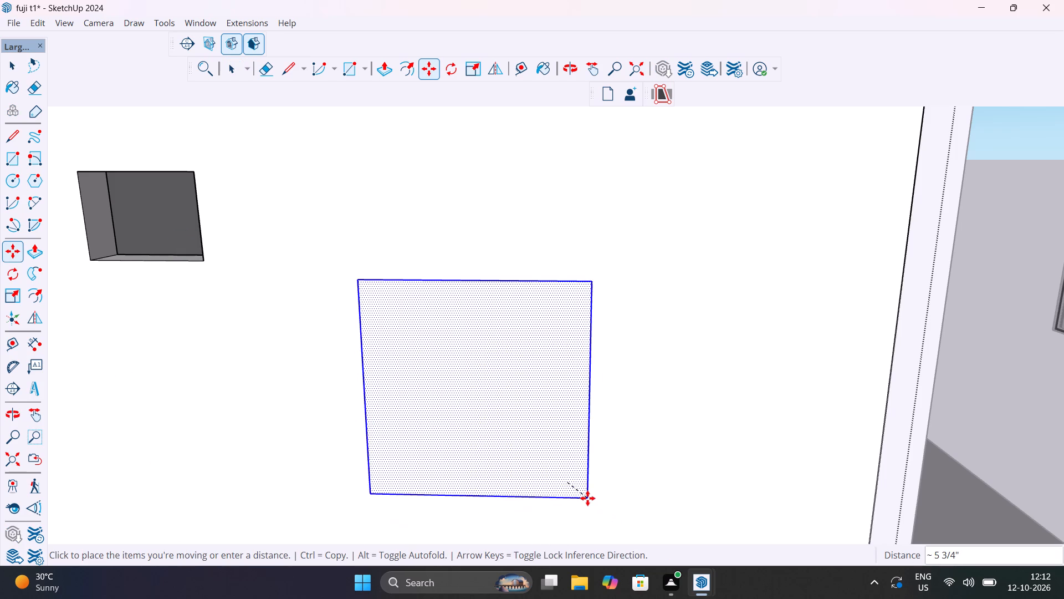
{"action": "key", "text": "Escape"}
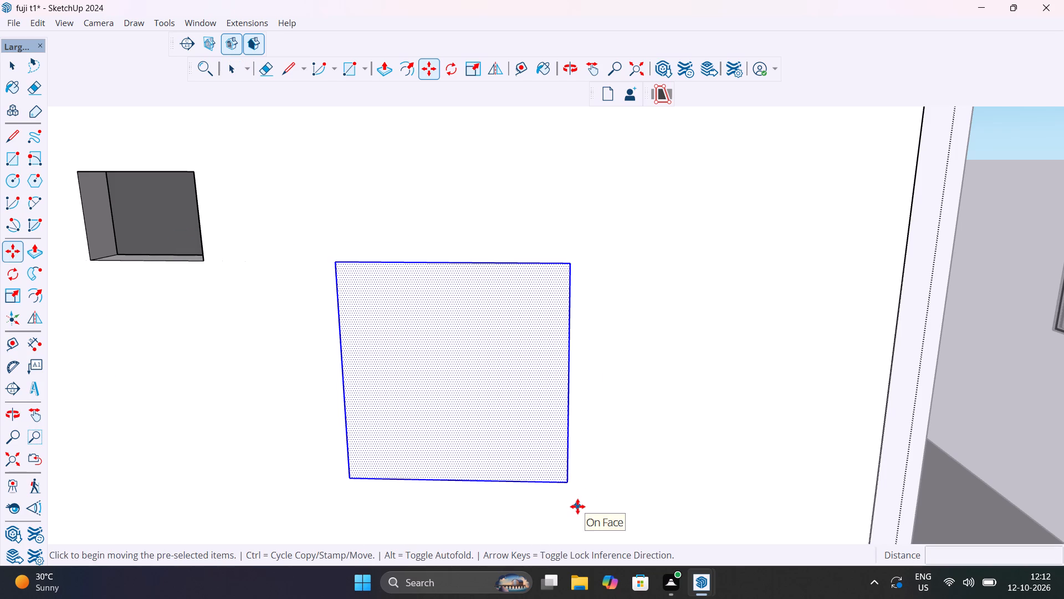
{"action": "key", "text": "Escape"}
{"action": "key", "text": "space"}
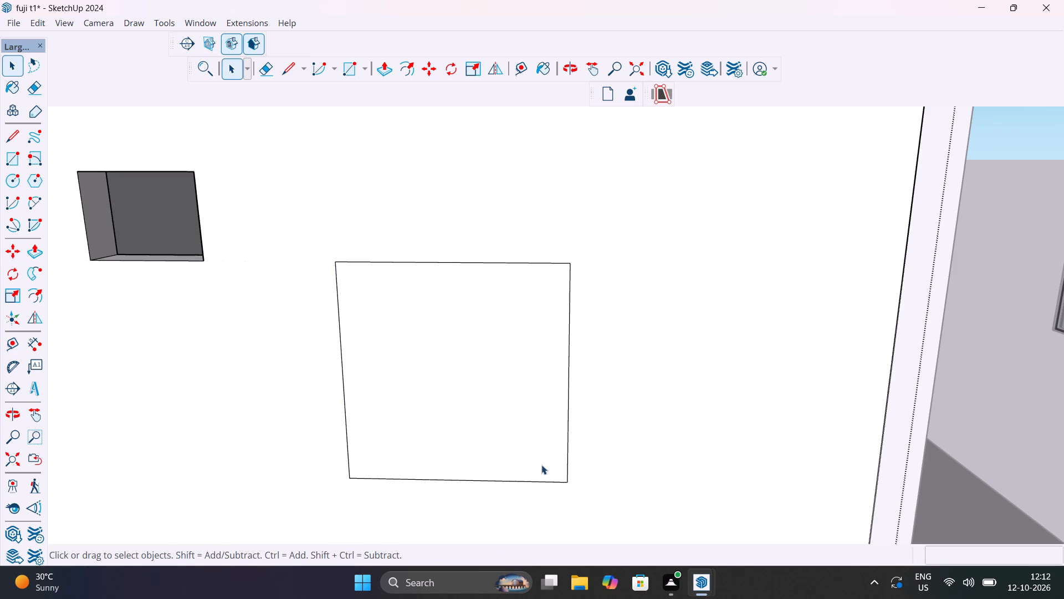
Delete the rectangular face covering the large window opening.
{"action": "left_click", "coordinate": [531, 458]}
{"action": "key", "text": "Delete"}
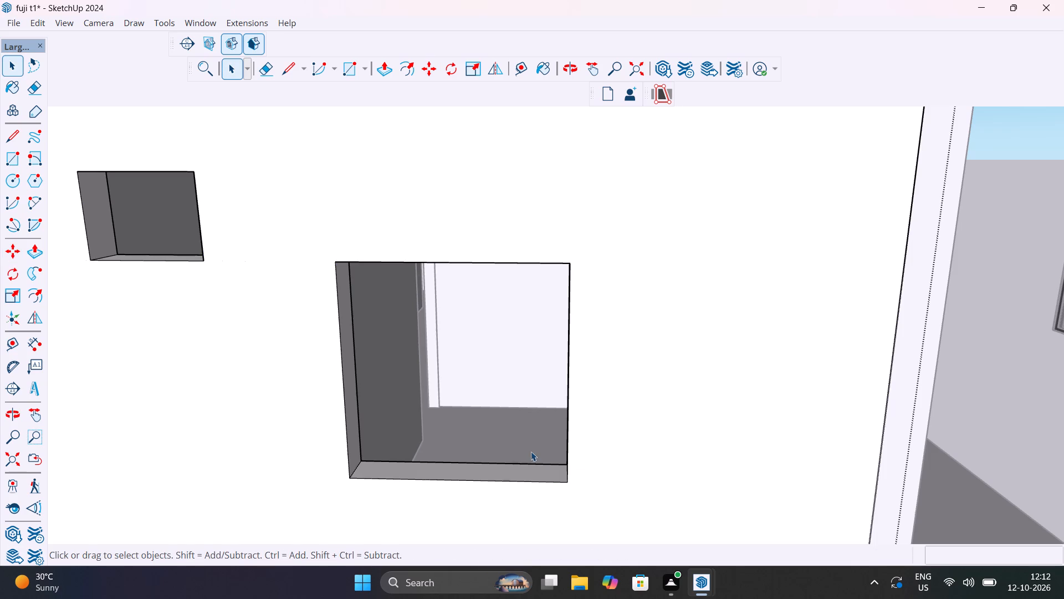
Copy the four outer edges of the large window opening 4 1/2" inward along the wall thickness.
{"action": "left_click", "coordinate": [539, 482]}
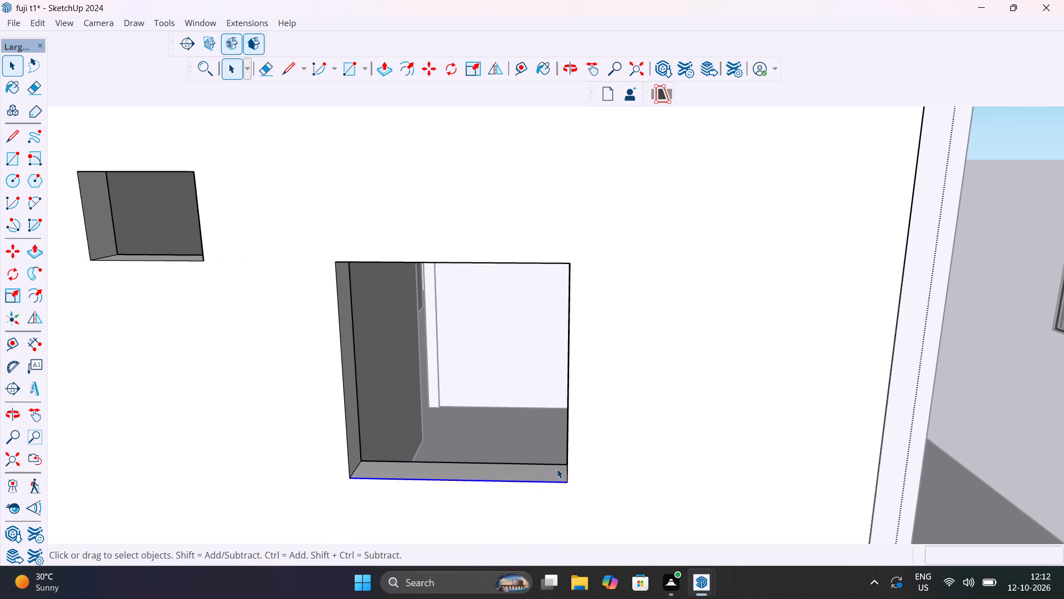
{"action": "left_click", "coordinate": [569, 439], "text": "shift"}
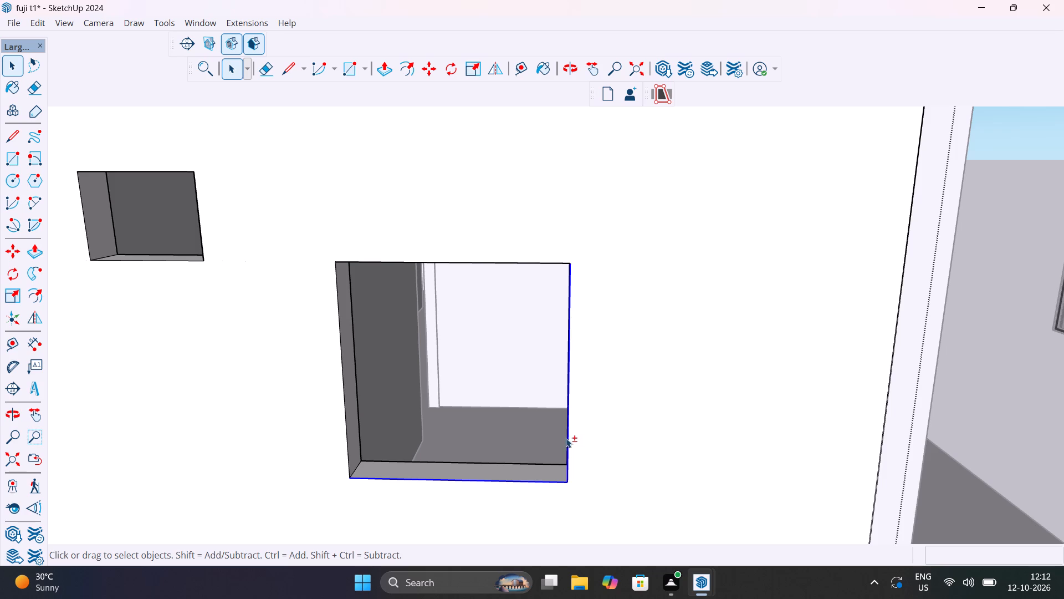
{"action": "left_click", "coordinate": [503, 263], "text": "shift"}
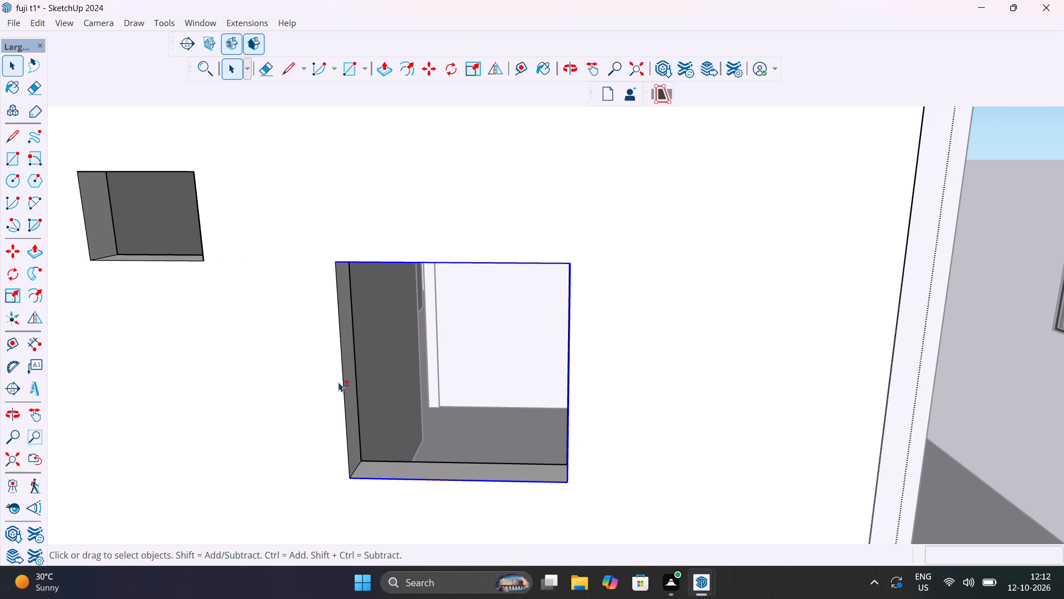
{"action": "left_click", "coordinate": [342, 388], "text": "shift"}
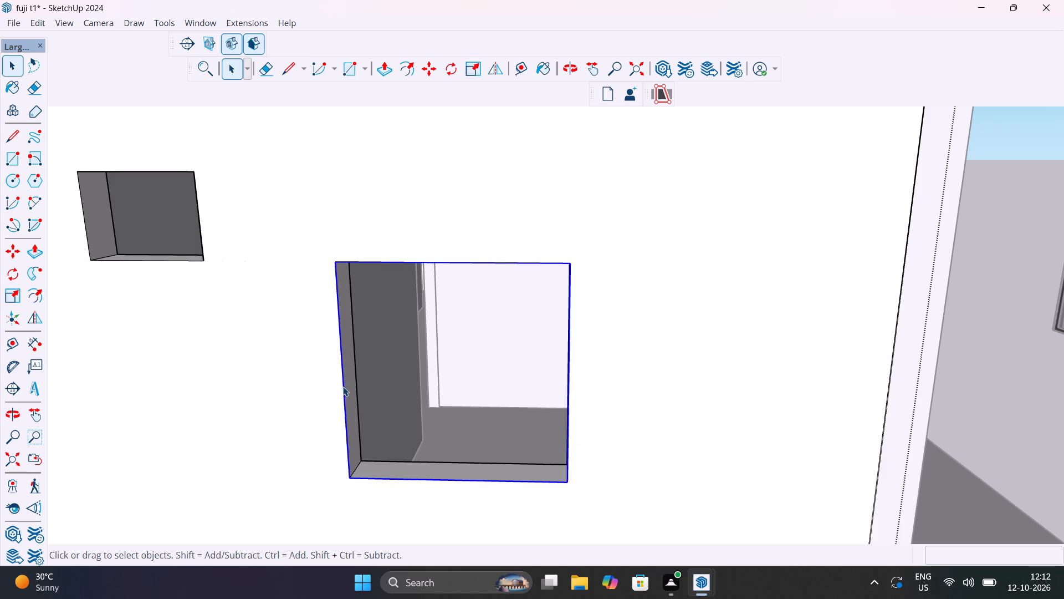
{"action": "key", "text": "m"}
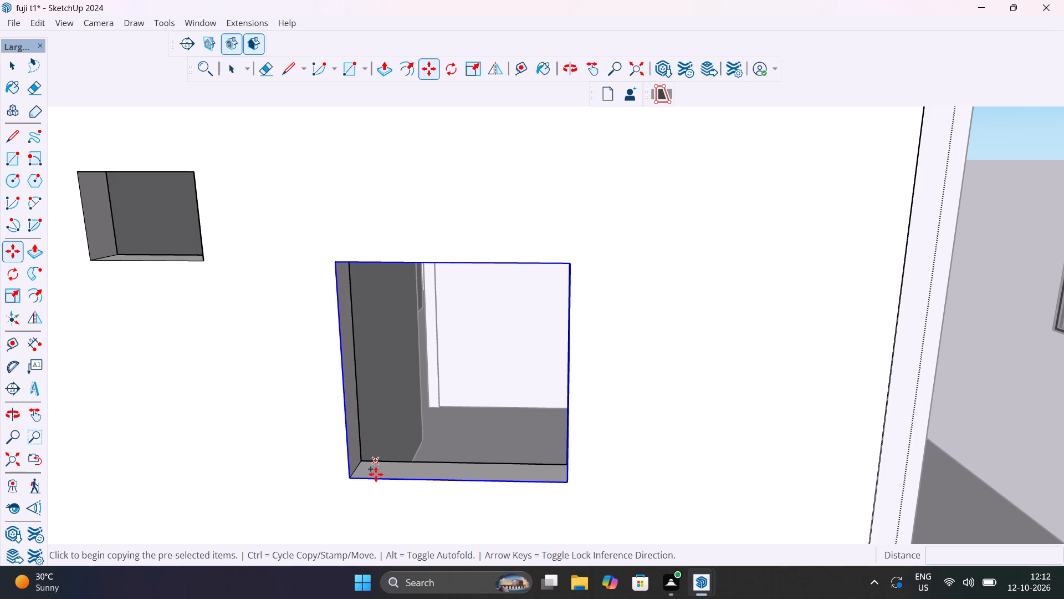
{"action": "middle_click_drag", "start_coordinate": [380, 478], "coordinate": [300, 407]}
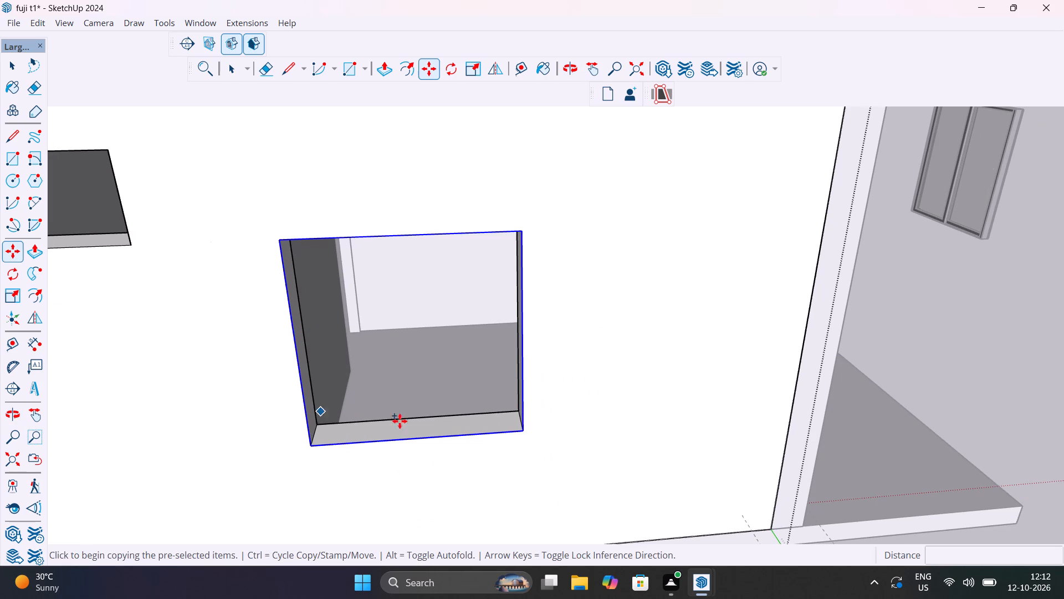
{"action": "left_click", "coordinate": [522, 432]}
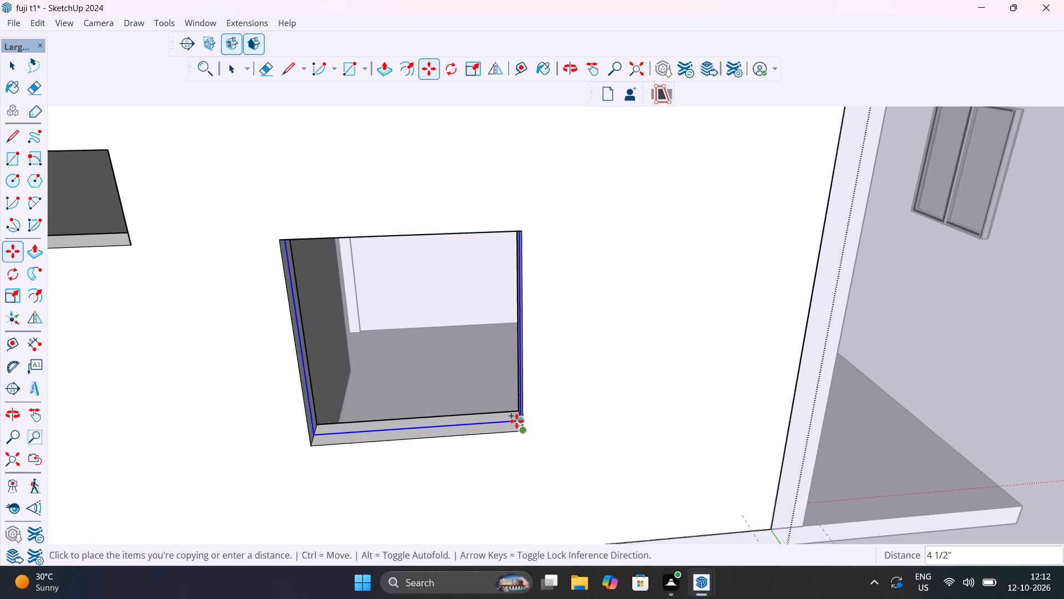
{"action": "scroll", "coordinate": [516, 421], "scroll_direction": "up", "scroll_amount": 11}
{"action": "middle_click_drag", "start_coordinate": [524, 410], "coordinate": [581, 424]}
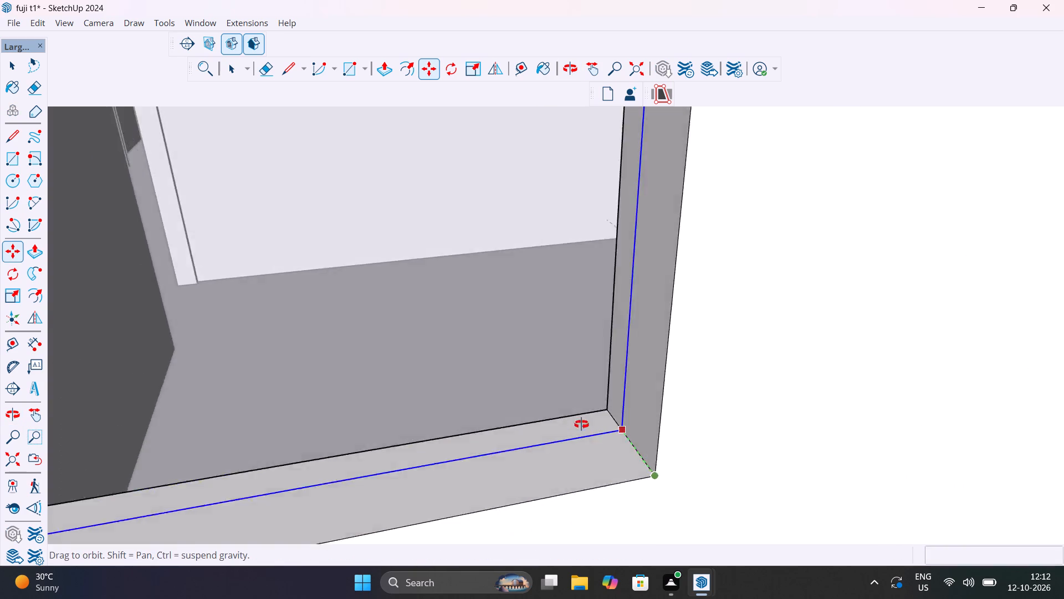
{"action": "middle_click_drag", "start_coordinate": [581, 424], "coordinate": [643, 436]}
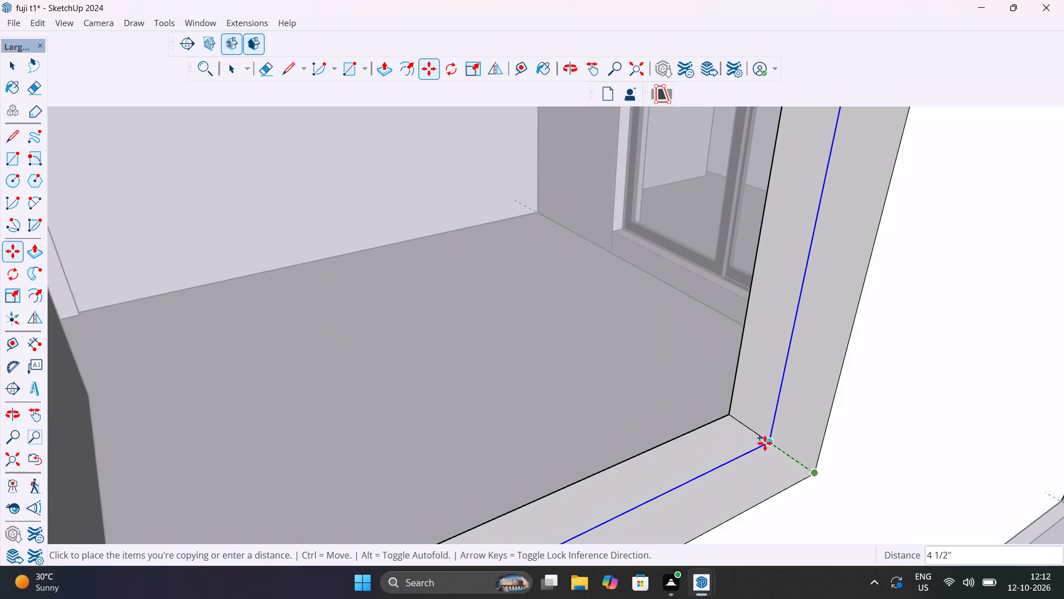
{"action": "left_click", "coordinate": [766, 444]}
{"action": "scroll", "coordinate": [702, 456], "scroll_direction": "down", "scroll_amount": 13}
{"action": "middle_click_drag", "start_coordinate": [710, 465], "coordinate": [688, 459]}
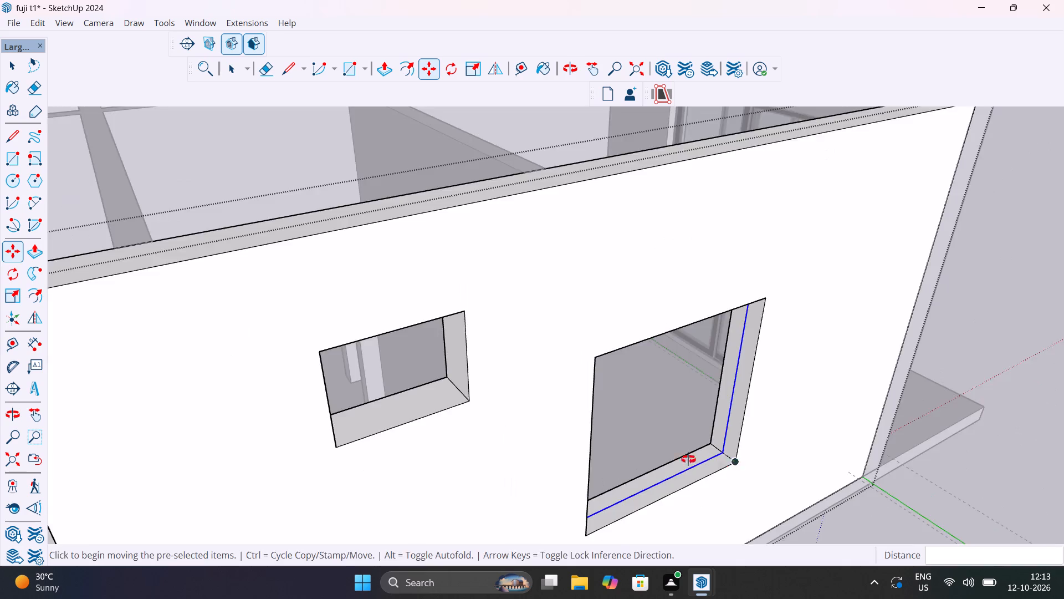
{"action": "middle_click_drag", "start_coordinate": [688, 459], "coordinate": [563, 442]}
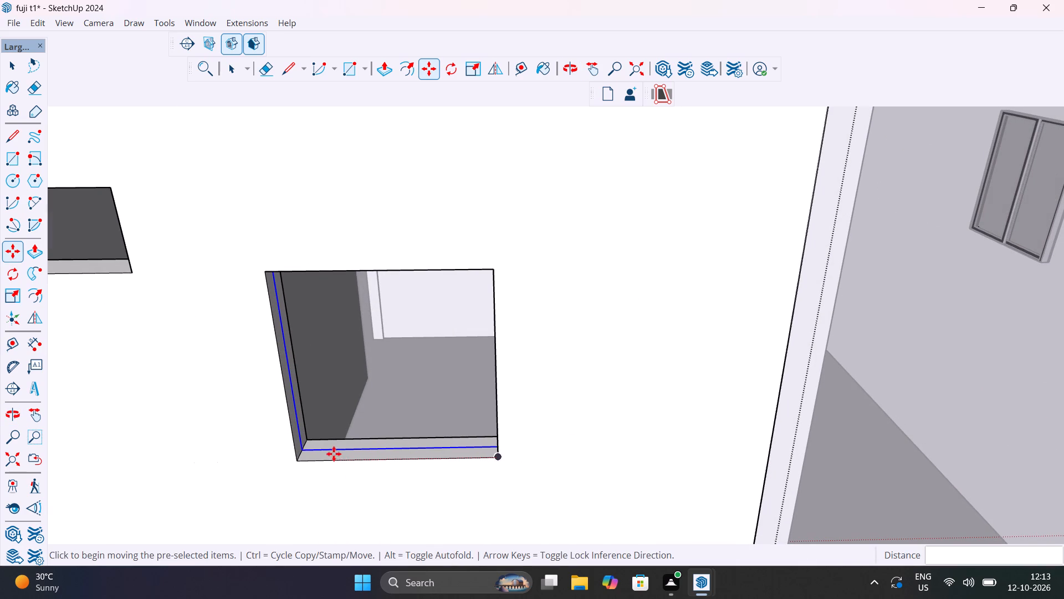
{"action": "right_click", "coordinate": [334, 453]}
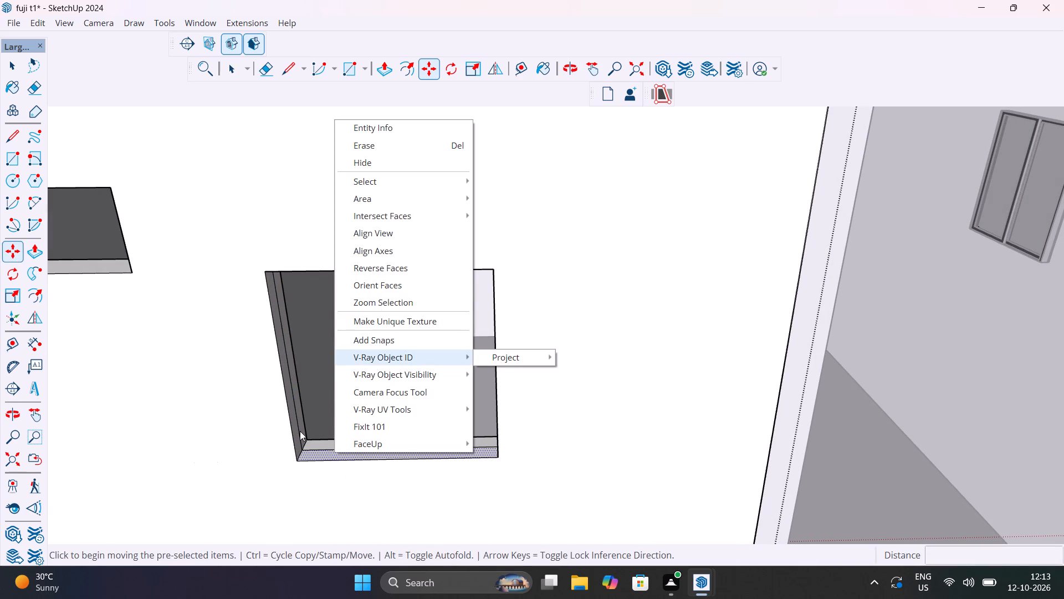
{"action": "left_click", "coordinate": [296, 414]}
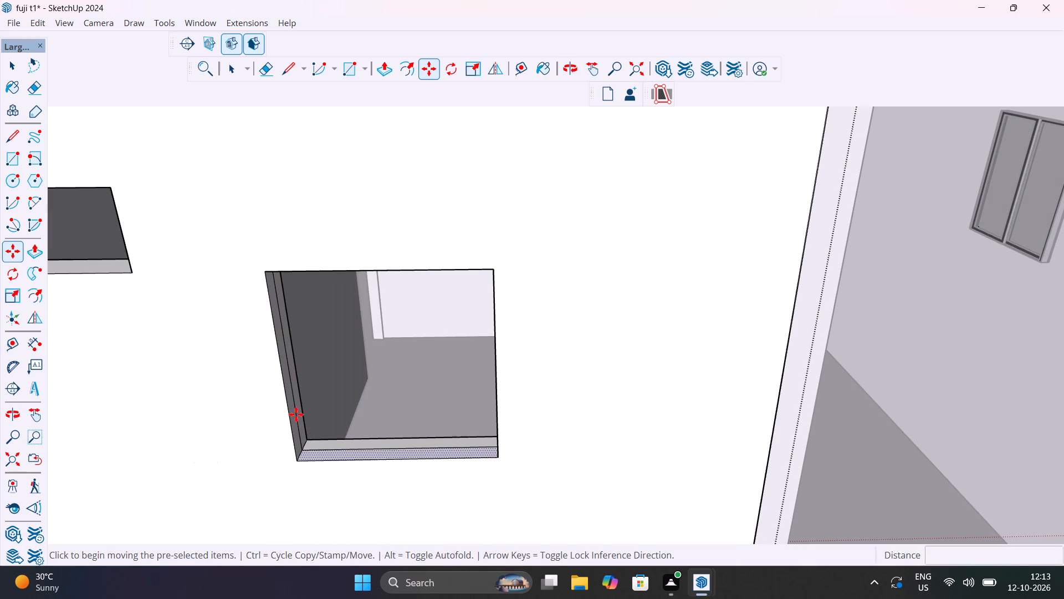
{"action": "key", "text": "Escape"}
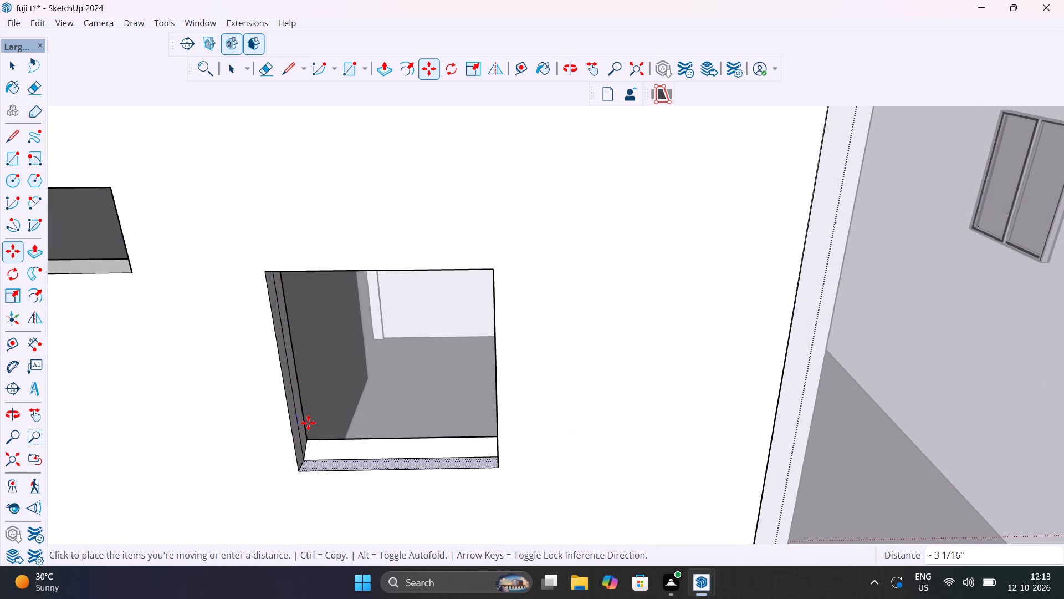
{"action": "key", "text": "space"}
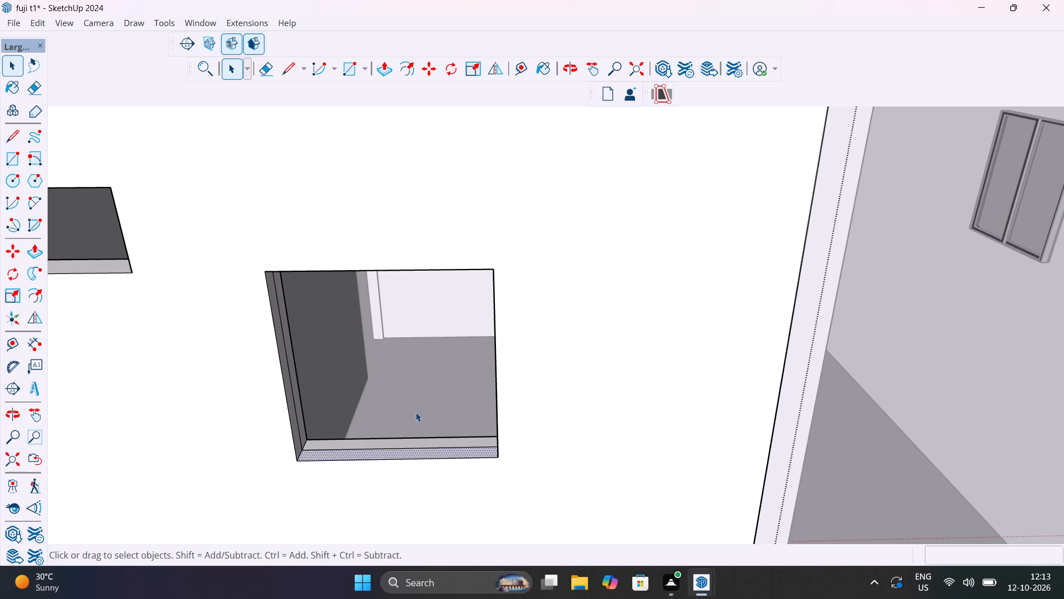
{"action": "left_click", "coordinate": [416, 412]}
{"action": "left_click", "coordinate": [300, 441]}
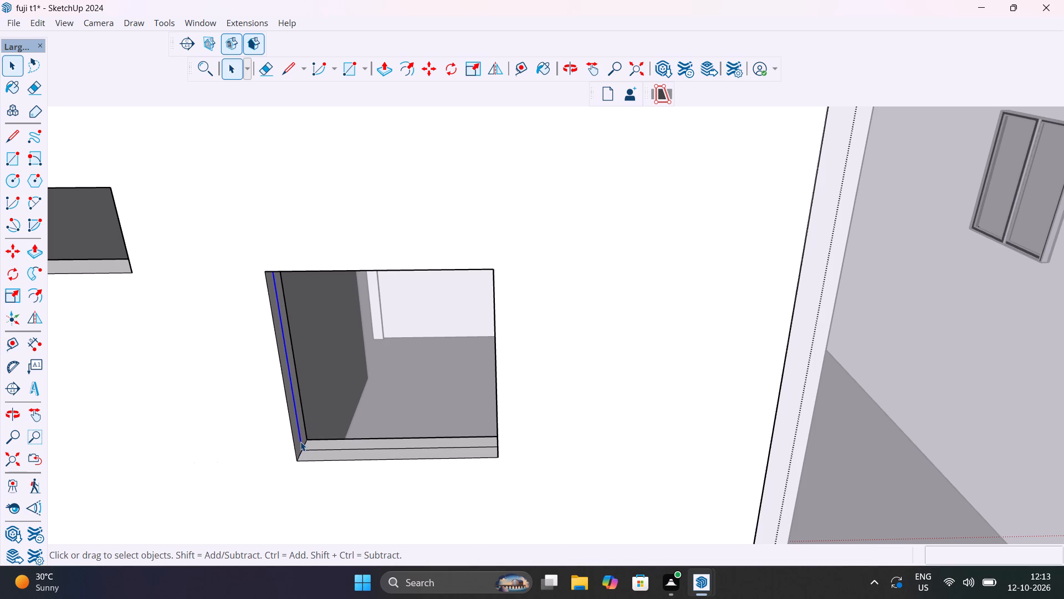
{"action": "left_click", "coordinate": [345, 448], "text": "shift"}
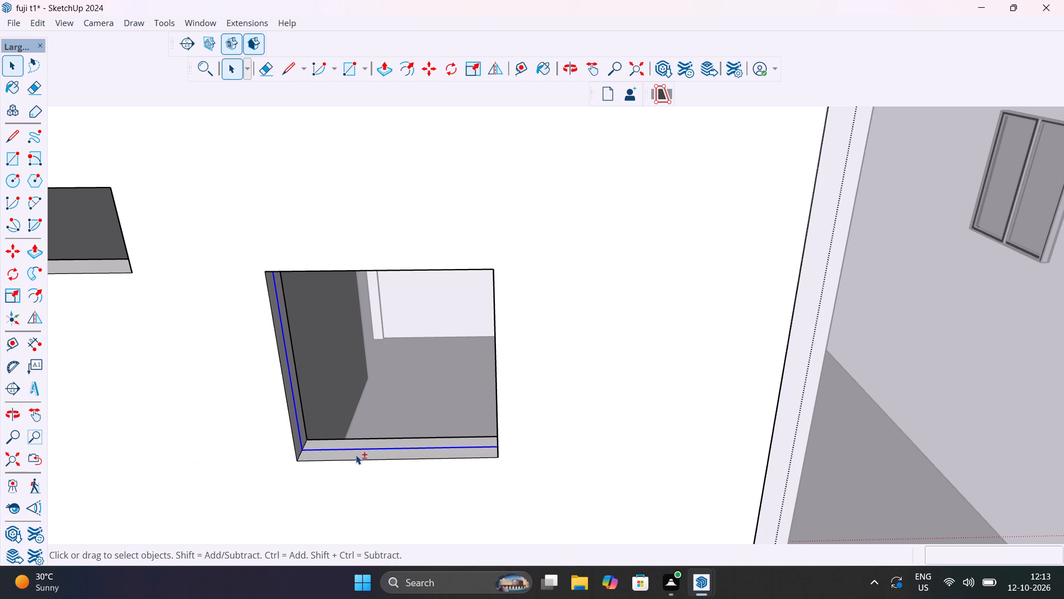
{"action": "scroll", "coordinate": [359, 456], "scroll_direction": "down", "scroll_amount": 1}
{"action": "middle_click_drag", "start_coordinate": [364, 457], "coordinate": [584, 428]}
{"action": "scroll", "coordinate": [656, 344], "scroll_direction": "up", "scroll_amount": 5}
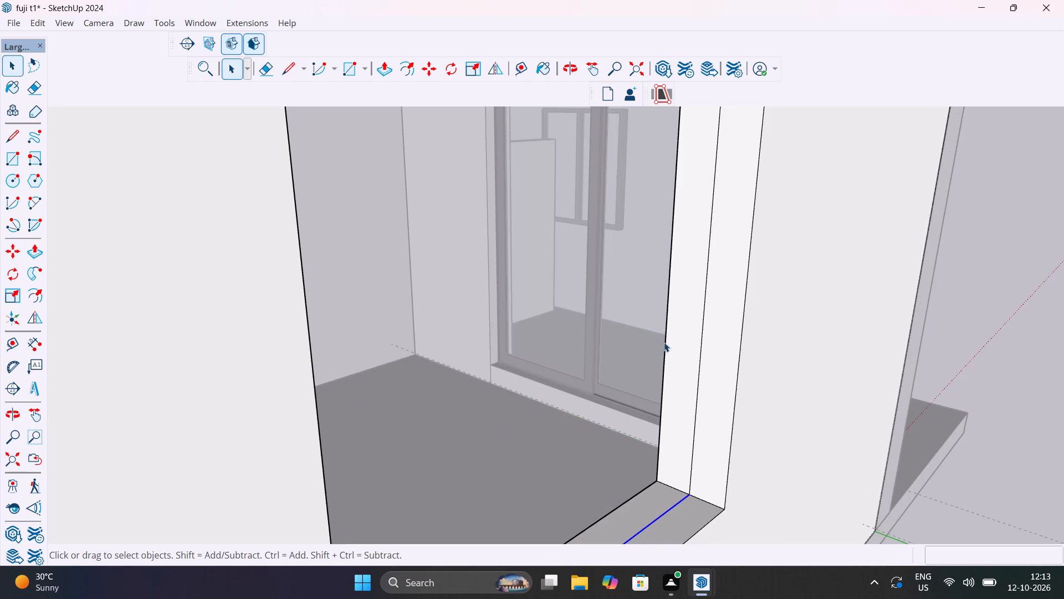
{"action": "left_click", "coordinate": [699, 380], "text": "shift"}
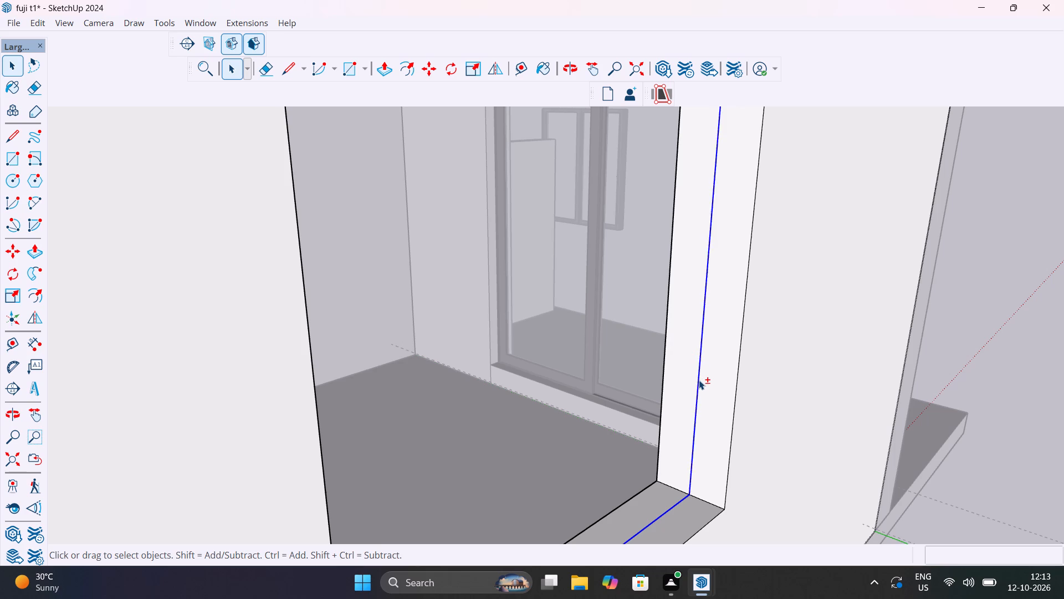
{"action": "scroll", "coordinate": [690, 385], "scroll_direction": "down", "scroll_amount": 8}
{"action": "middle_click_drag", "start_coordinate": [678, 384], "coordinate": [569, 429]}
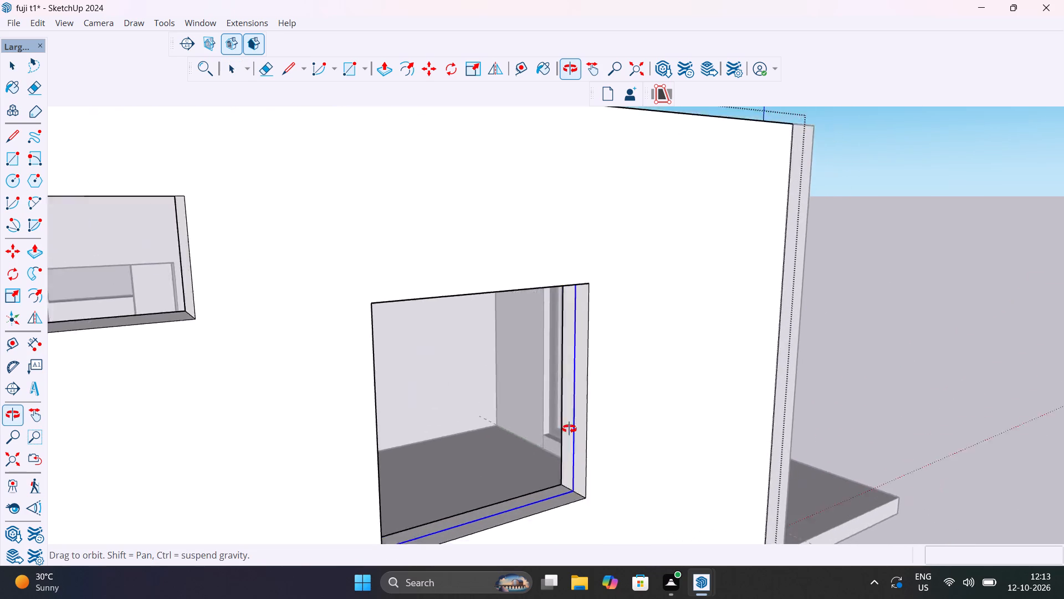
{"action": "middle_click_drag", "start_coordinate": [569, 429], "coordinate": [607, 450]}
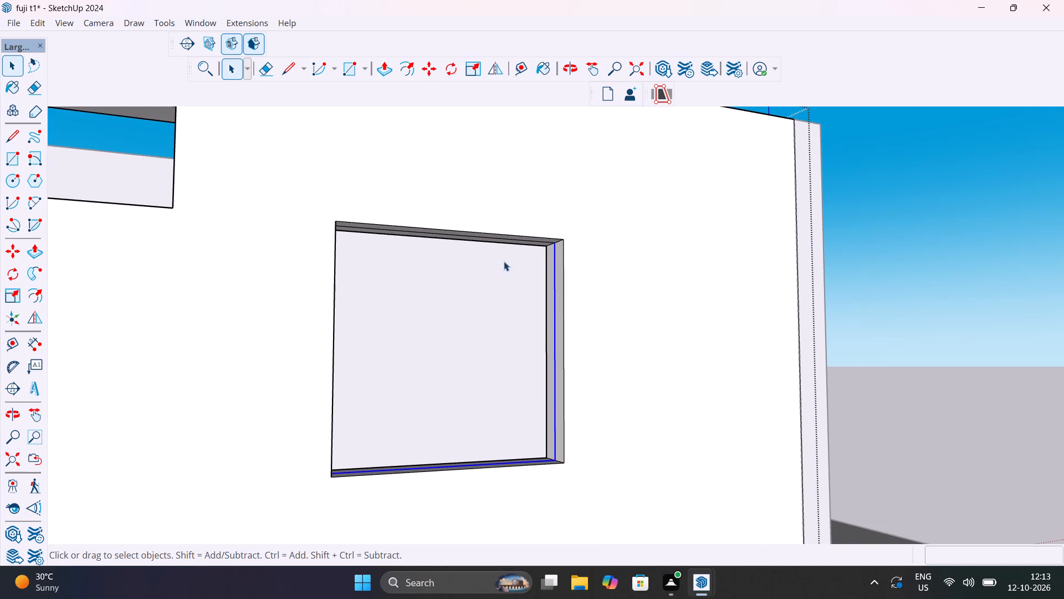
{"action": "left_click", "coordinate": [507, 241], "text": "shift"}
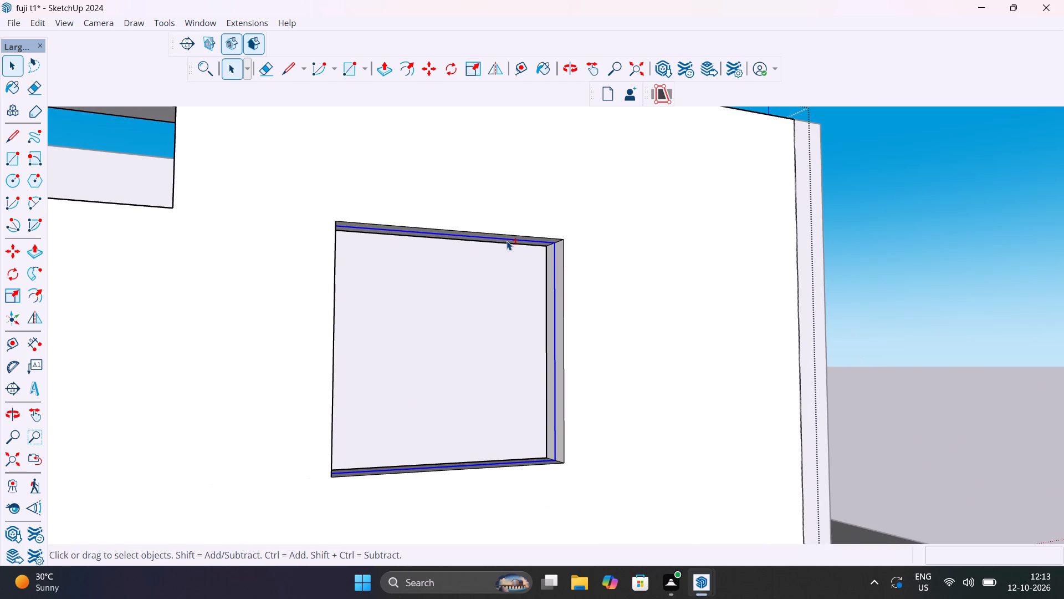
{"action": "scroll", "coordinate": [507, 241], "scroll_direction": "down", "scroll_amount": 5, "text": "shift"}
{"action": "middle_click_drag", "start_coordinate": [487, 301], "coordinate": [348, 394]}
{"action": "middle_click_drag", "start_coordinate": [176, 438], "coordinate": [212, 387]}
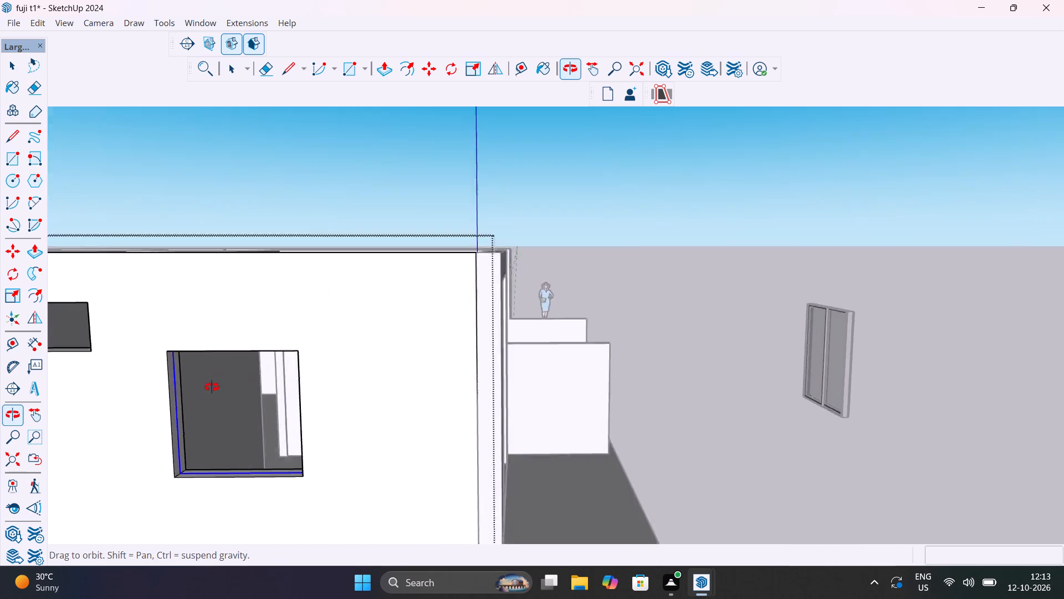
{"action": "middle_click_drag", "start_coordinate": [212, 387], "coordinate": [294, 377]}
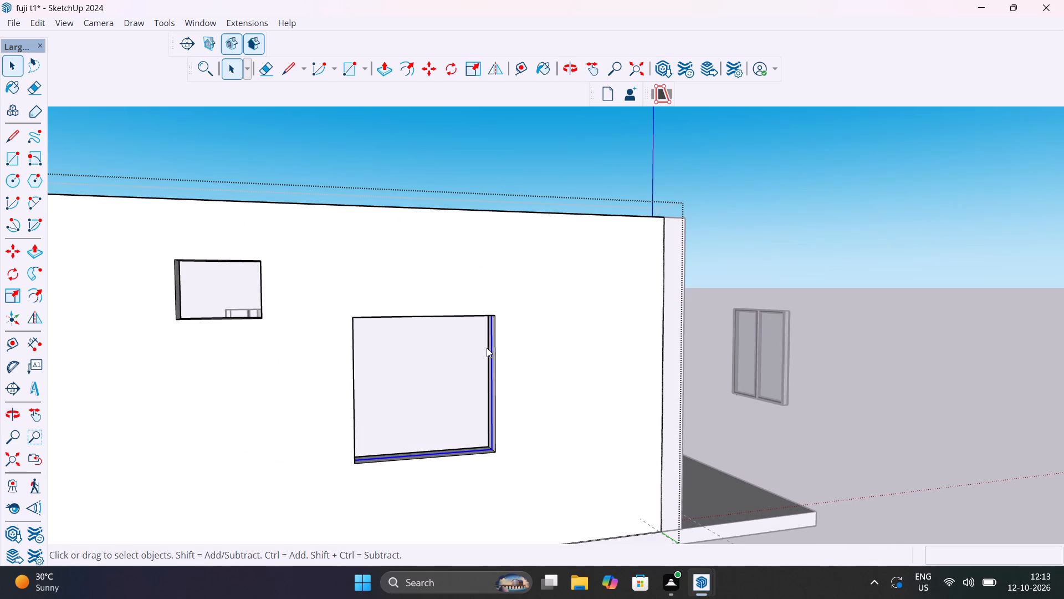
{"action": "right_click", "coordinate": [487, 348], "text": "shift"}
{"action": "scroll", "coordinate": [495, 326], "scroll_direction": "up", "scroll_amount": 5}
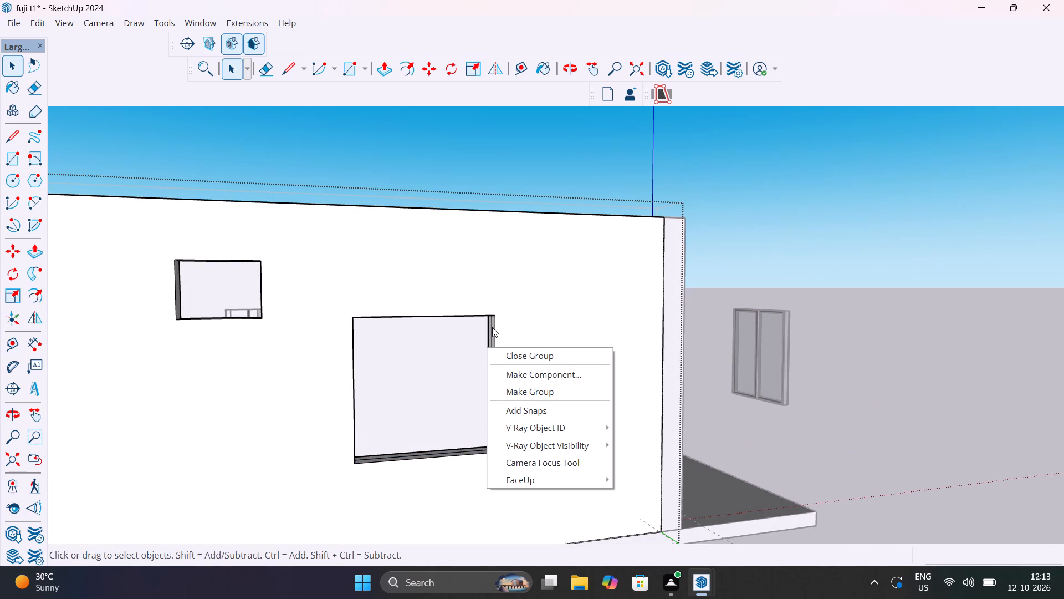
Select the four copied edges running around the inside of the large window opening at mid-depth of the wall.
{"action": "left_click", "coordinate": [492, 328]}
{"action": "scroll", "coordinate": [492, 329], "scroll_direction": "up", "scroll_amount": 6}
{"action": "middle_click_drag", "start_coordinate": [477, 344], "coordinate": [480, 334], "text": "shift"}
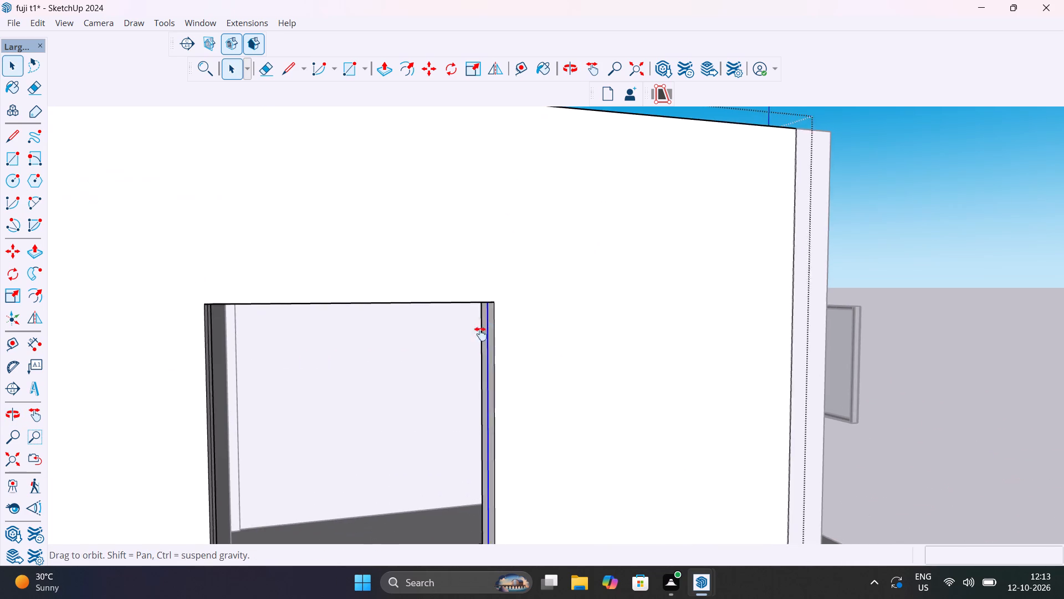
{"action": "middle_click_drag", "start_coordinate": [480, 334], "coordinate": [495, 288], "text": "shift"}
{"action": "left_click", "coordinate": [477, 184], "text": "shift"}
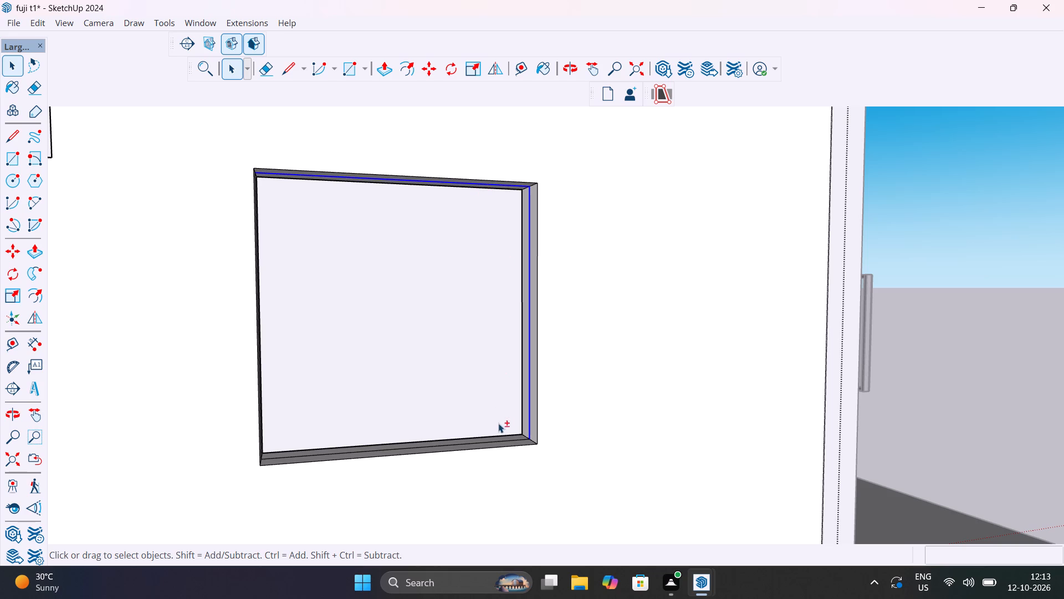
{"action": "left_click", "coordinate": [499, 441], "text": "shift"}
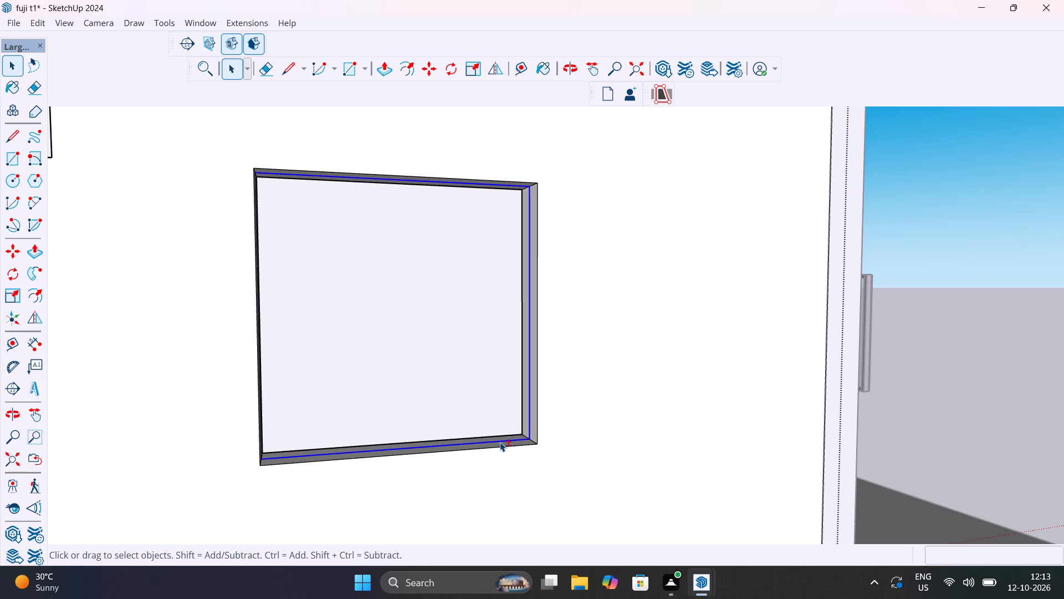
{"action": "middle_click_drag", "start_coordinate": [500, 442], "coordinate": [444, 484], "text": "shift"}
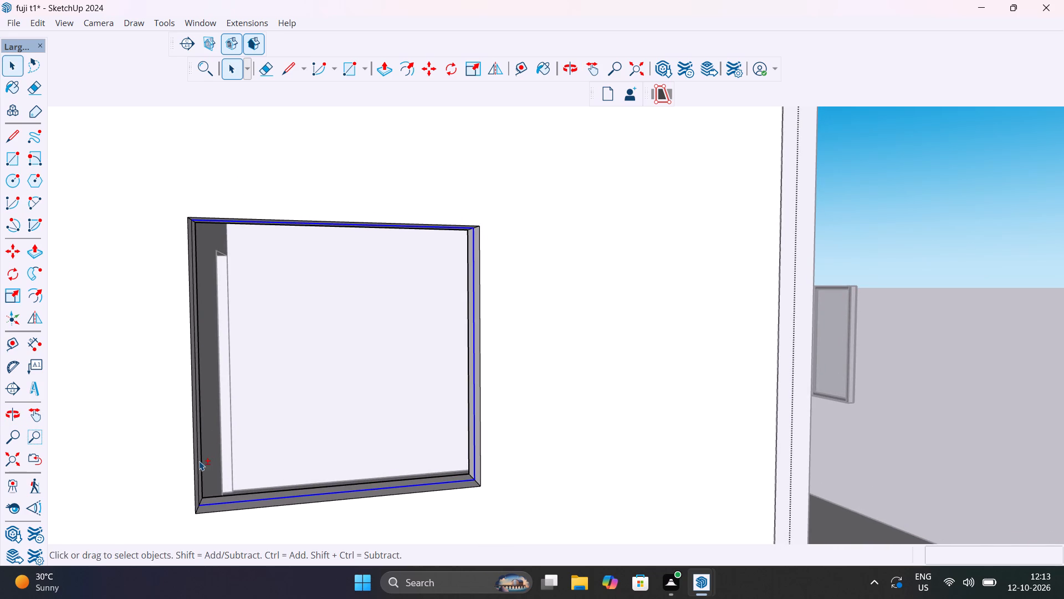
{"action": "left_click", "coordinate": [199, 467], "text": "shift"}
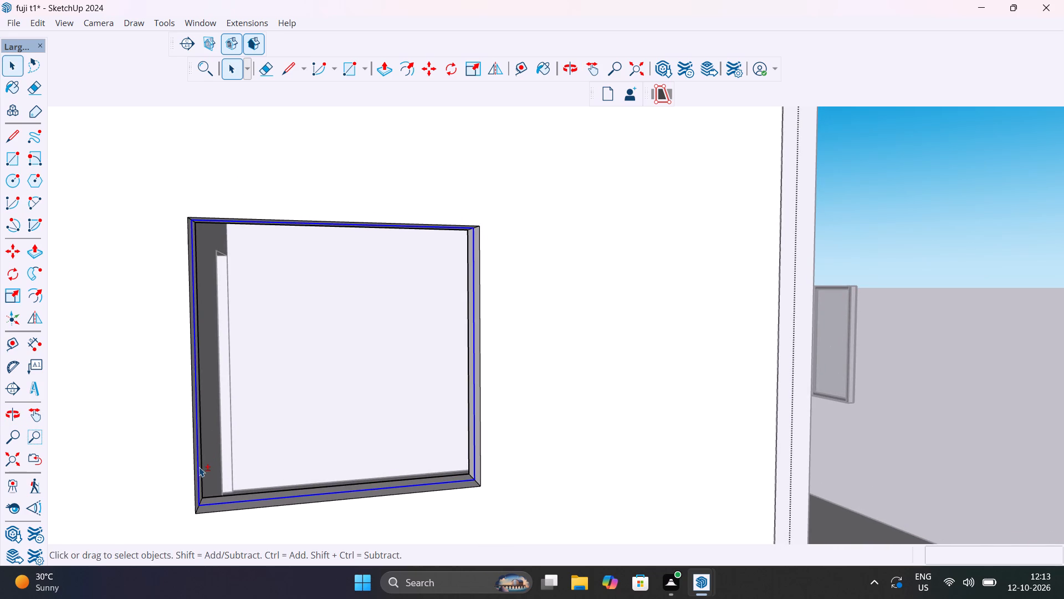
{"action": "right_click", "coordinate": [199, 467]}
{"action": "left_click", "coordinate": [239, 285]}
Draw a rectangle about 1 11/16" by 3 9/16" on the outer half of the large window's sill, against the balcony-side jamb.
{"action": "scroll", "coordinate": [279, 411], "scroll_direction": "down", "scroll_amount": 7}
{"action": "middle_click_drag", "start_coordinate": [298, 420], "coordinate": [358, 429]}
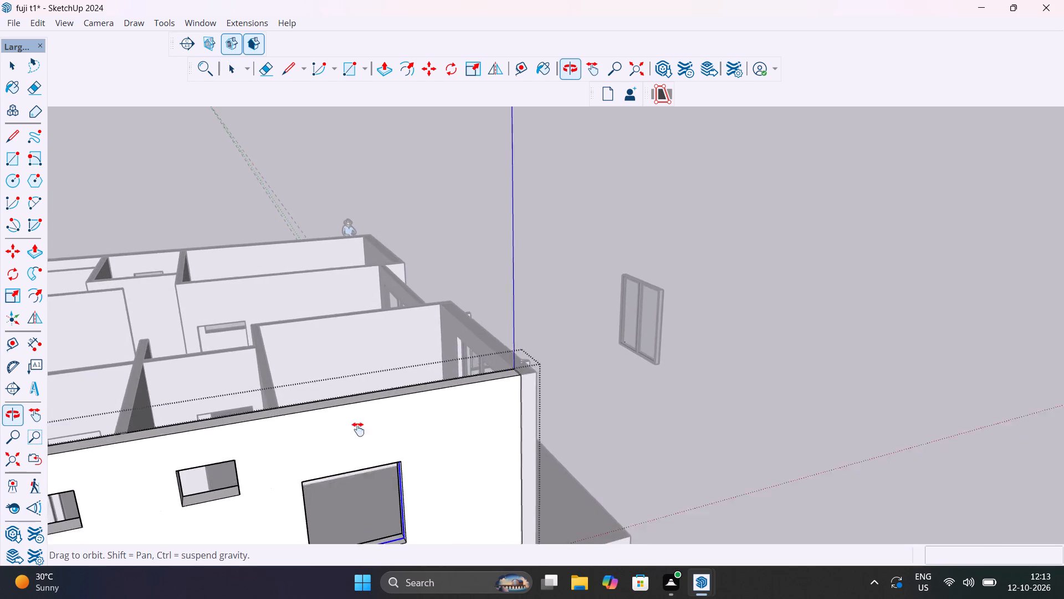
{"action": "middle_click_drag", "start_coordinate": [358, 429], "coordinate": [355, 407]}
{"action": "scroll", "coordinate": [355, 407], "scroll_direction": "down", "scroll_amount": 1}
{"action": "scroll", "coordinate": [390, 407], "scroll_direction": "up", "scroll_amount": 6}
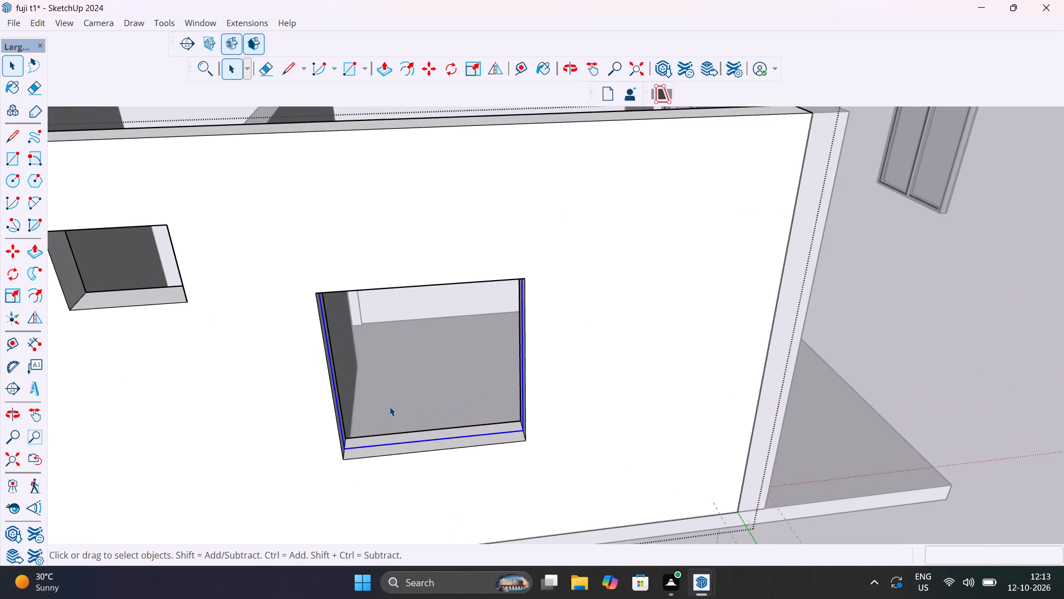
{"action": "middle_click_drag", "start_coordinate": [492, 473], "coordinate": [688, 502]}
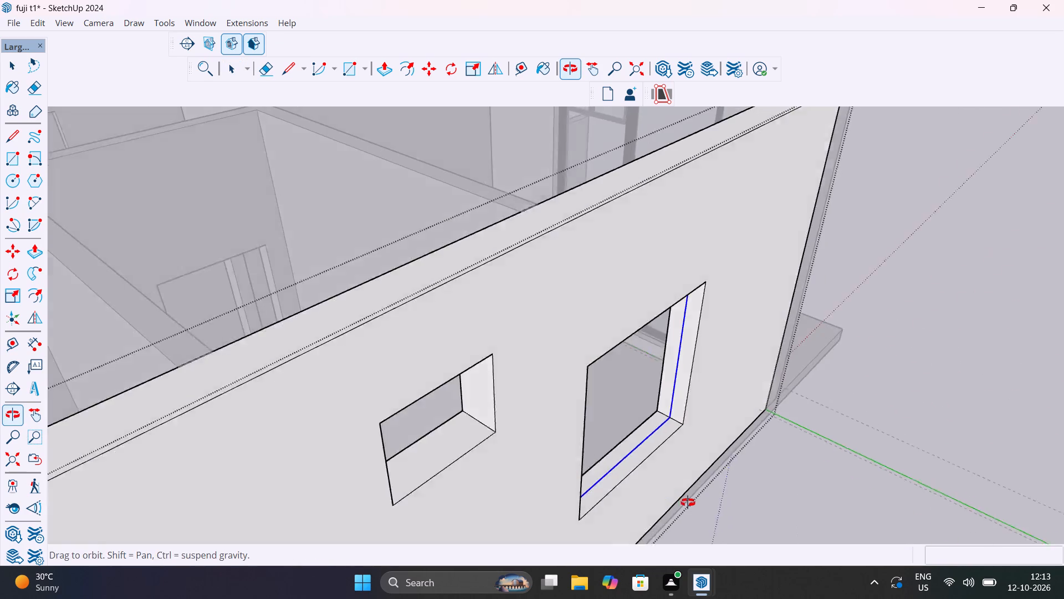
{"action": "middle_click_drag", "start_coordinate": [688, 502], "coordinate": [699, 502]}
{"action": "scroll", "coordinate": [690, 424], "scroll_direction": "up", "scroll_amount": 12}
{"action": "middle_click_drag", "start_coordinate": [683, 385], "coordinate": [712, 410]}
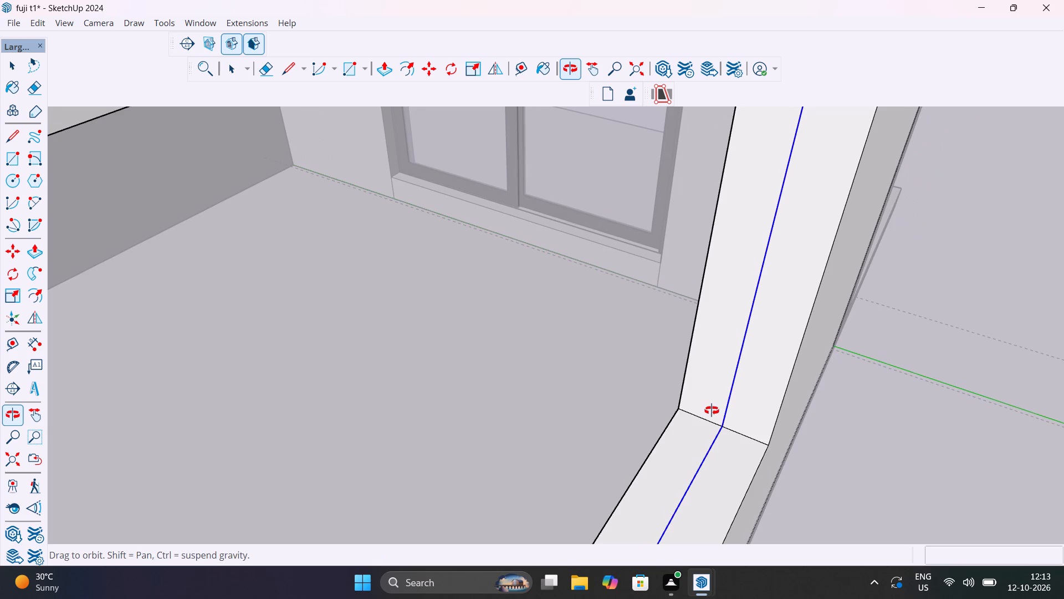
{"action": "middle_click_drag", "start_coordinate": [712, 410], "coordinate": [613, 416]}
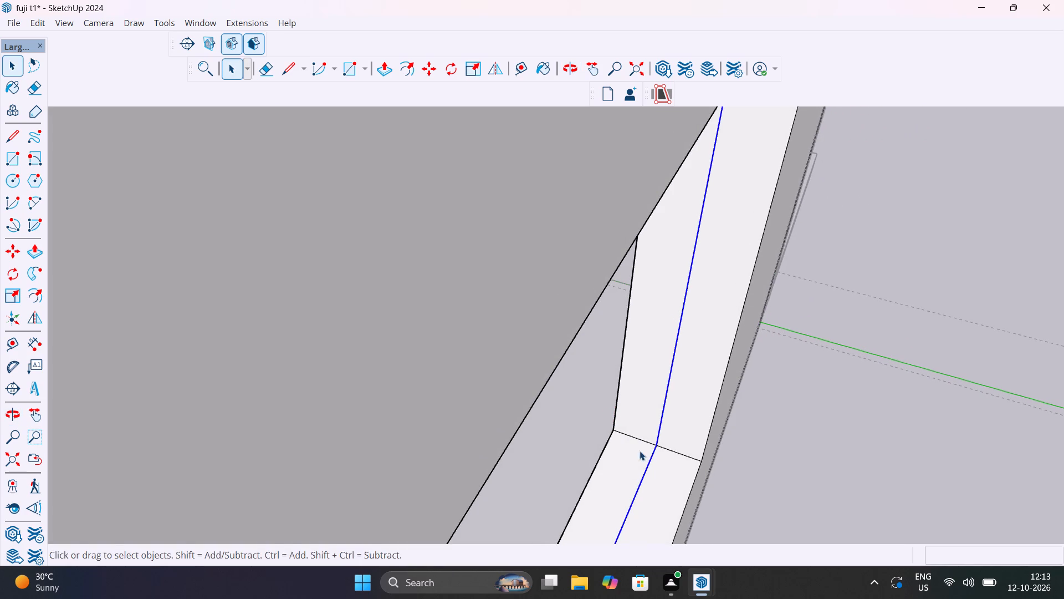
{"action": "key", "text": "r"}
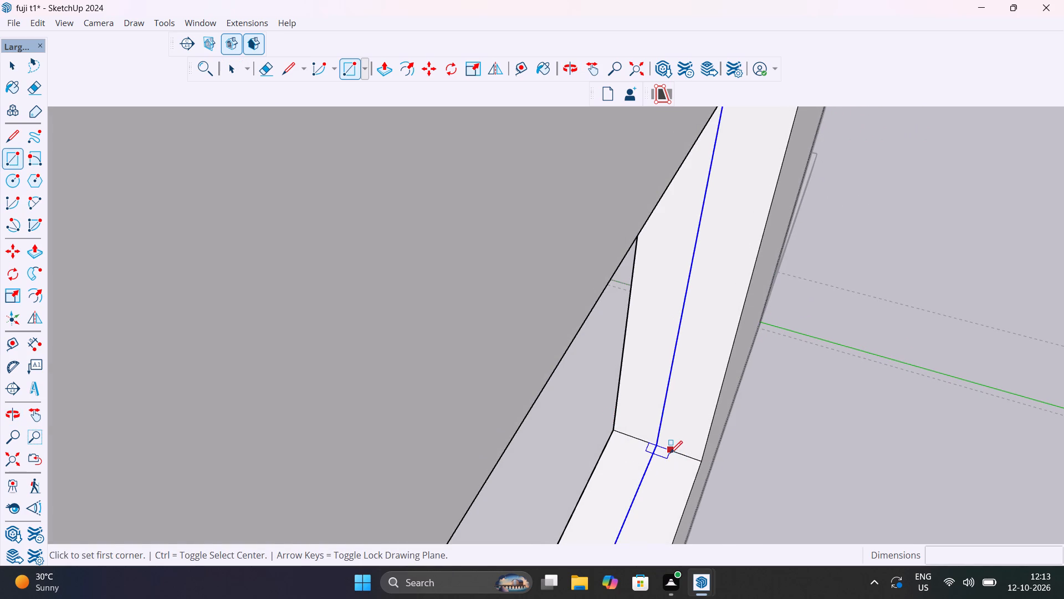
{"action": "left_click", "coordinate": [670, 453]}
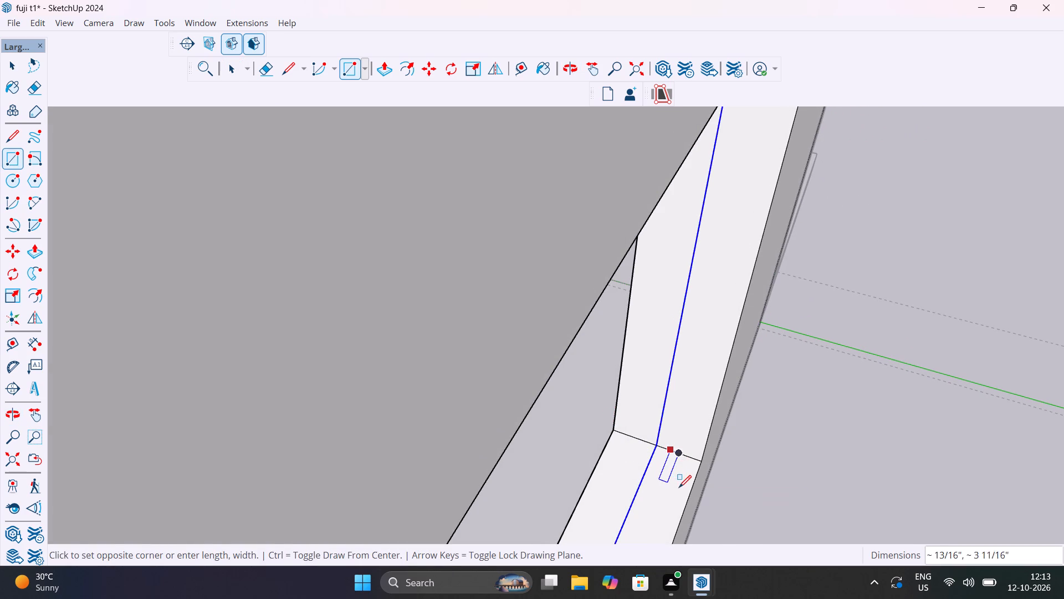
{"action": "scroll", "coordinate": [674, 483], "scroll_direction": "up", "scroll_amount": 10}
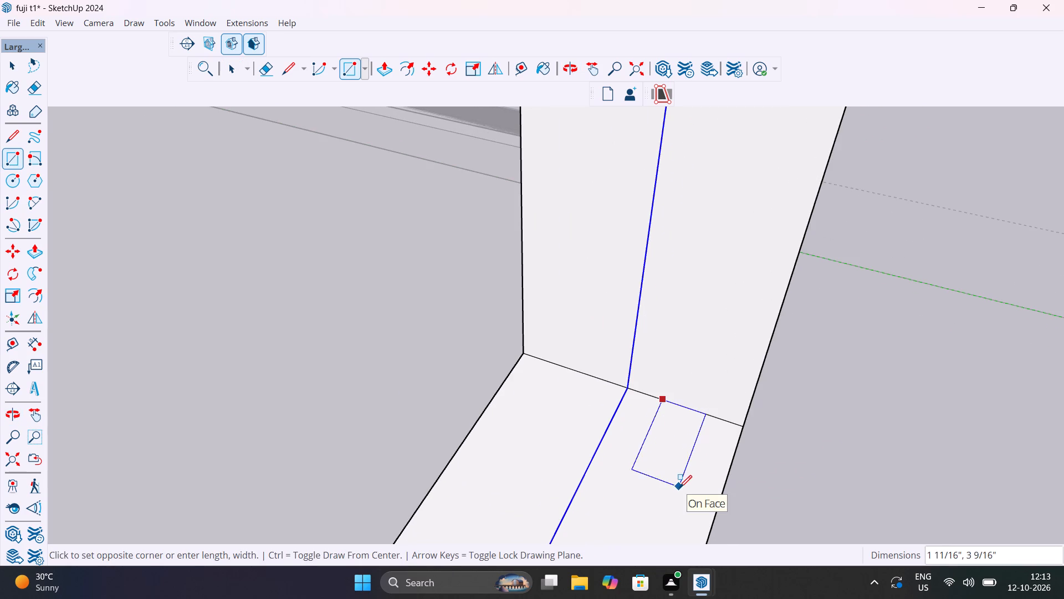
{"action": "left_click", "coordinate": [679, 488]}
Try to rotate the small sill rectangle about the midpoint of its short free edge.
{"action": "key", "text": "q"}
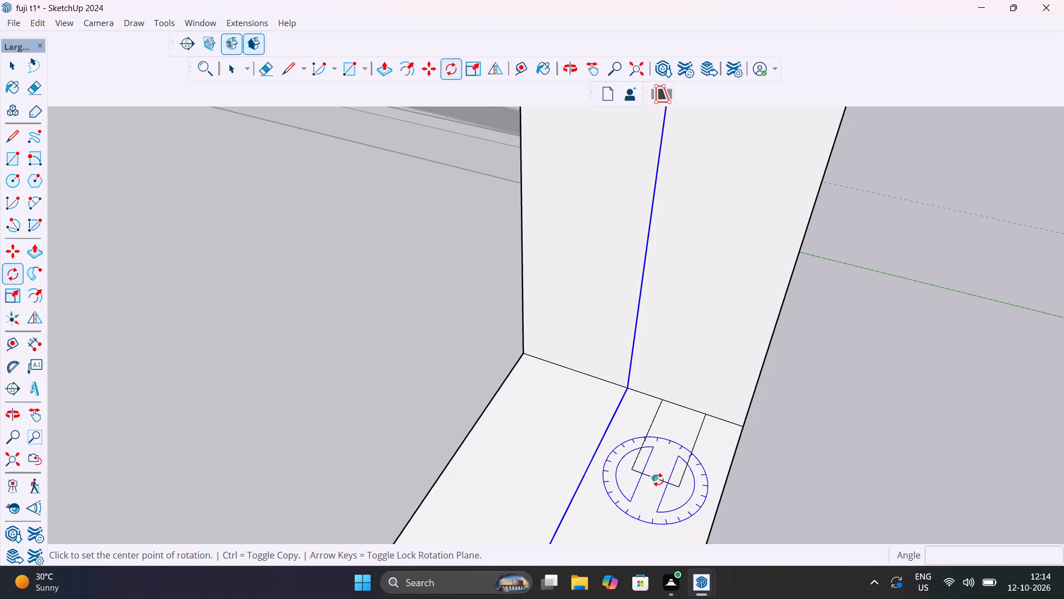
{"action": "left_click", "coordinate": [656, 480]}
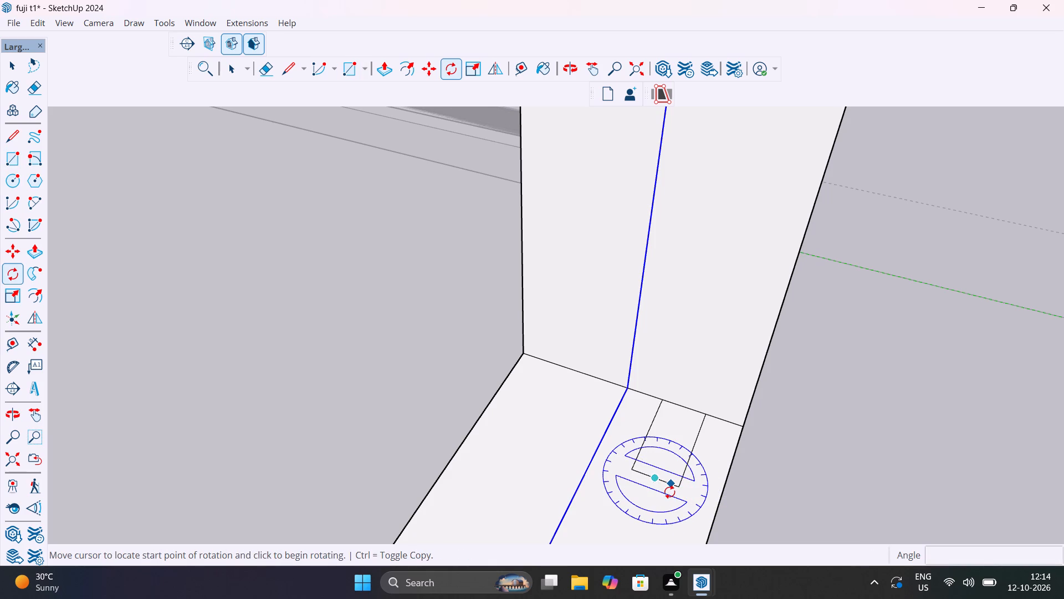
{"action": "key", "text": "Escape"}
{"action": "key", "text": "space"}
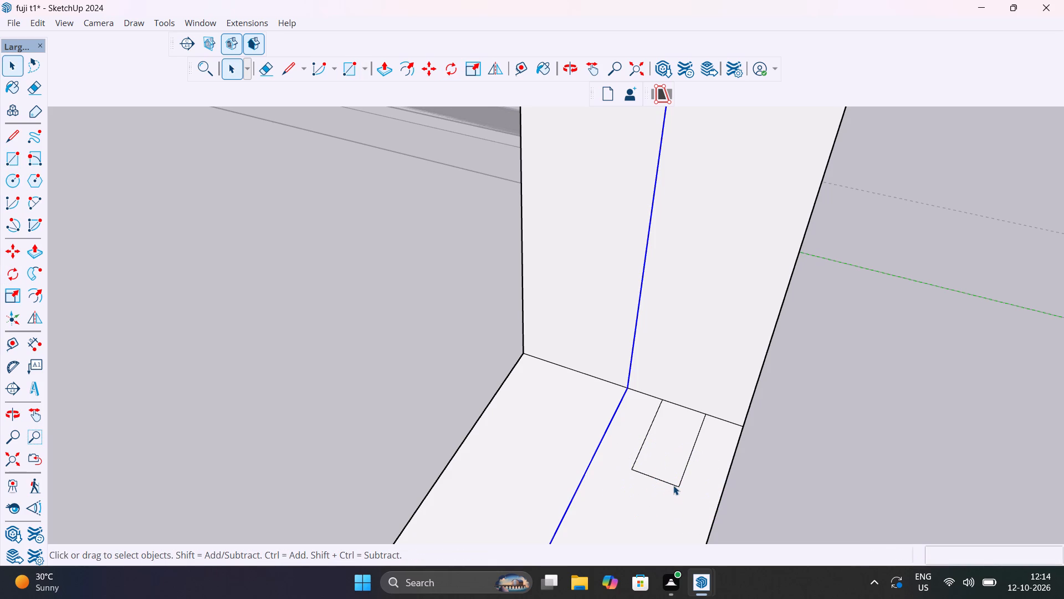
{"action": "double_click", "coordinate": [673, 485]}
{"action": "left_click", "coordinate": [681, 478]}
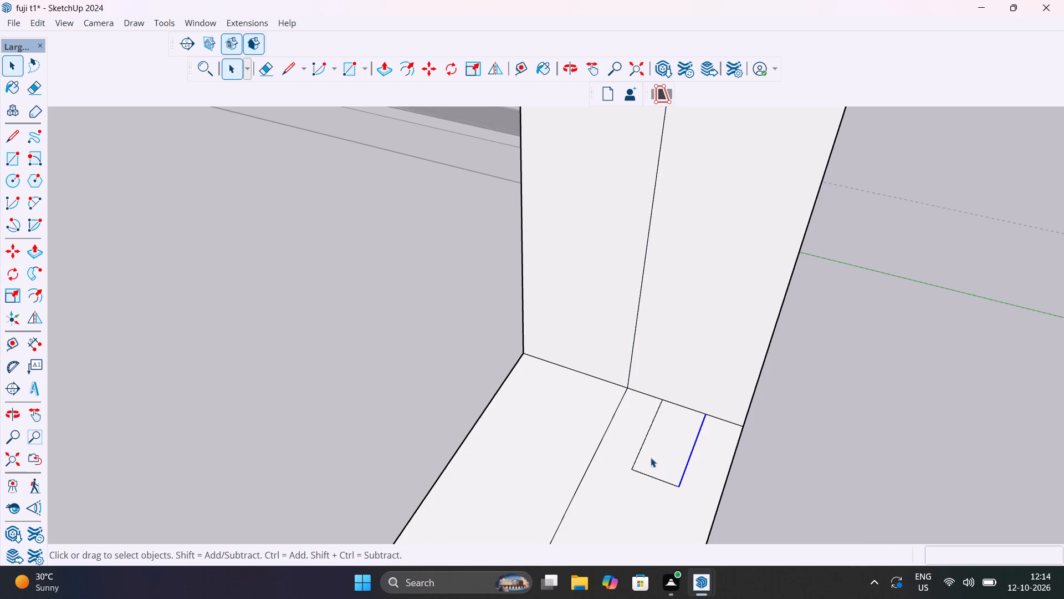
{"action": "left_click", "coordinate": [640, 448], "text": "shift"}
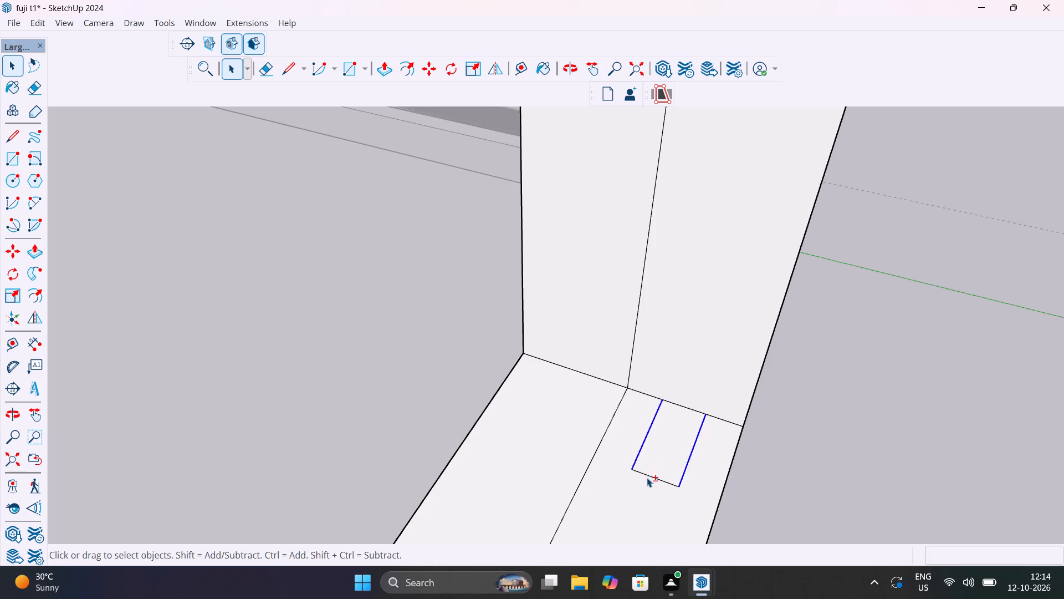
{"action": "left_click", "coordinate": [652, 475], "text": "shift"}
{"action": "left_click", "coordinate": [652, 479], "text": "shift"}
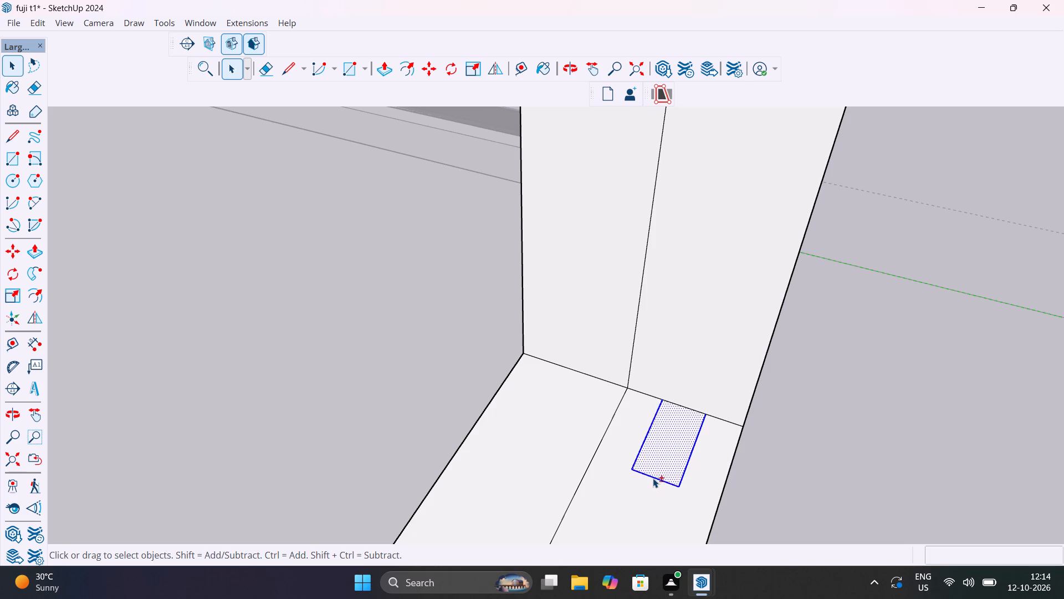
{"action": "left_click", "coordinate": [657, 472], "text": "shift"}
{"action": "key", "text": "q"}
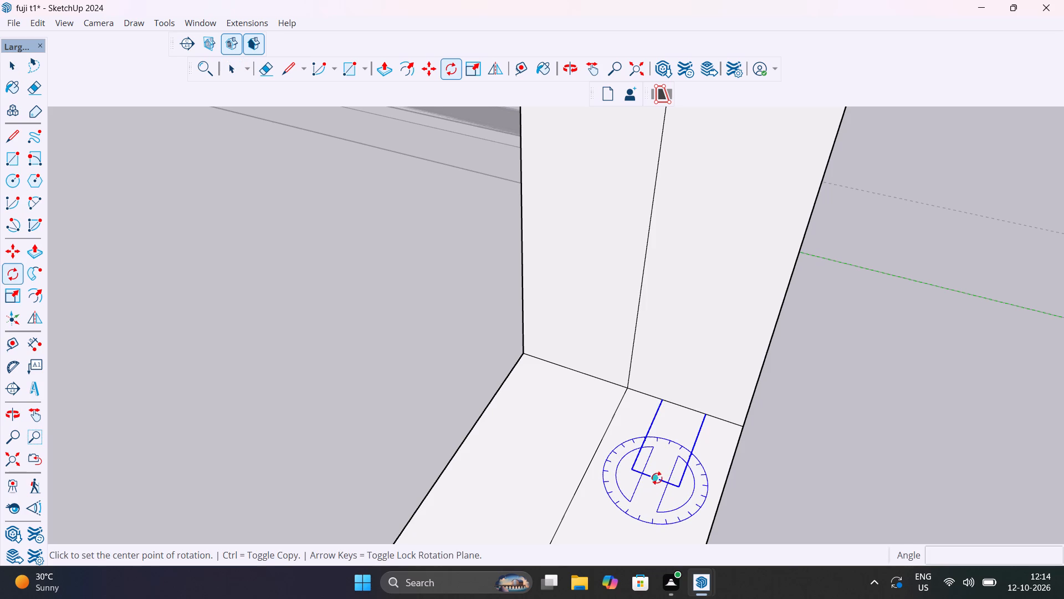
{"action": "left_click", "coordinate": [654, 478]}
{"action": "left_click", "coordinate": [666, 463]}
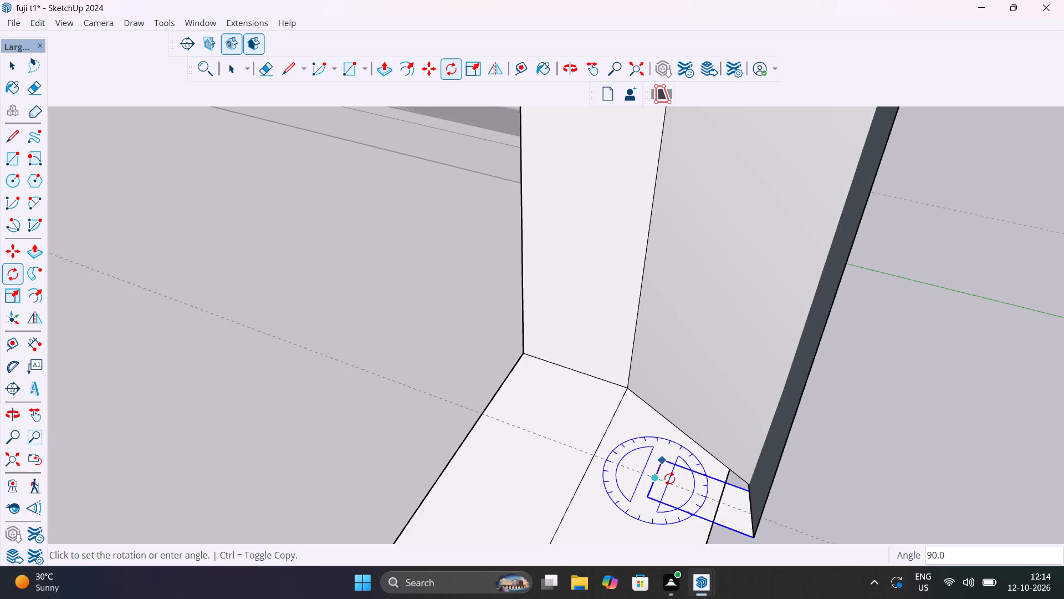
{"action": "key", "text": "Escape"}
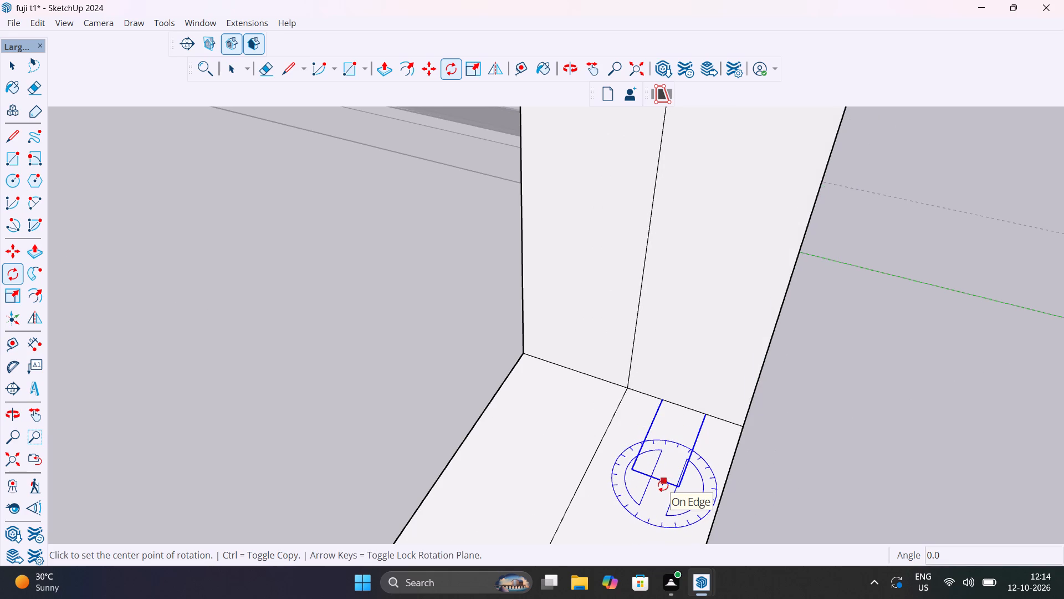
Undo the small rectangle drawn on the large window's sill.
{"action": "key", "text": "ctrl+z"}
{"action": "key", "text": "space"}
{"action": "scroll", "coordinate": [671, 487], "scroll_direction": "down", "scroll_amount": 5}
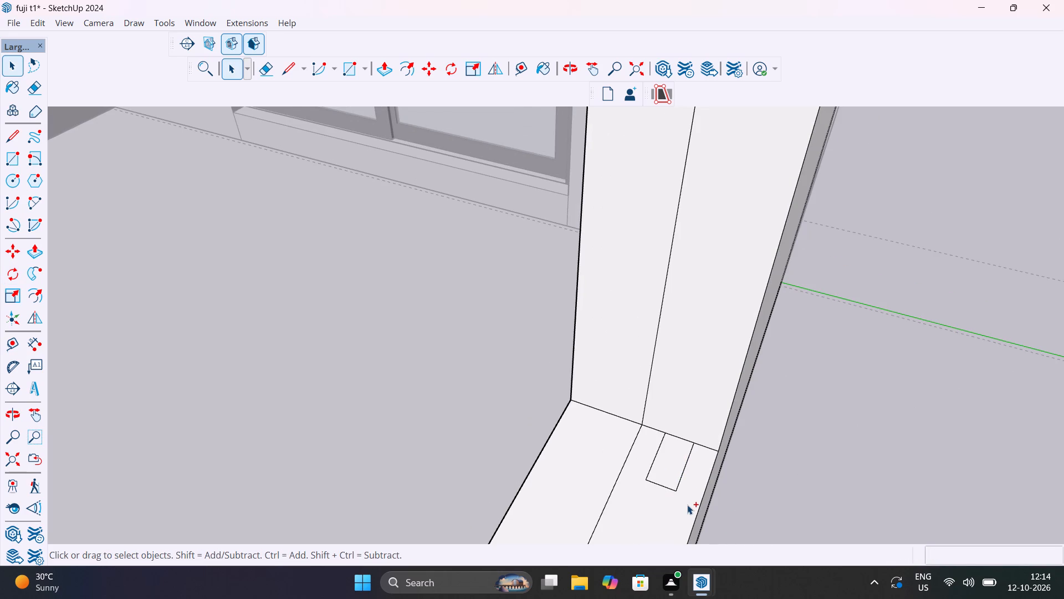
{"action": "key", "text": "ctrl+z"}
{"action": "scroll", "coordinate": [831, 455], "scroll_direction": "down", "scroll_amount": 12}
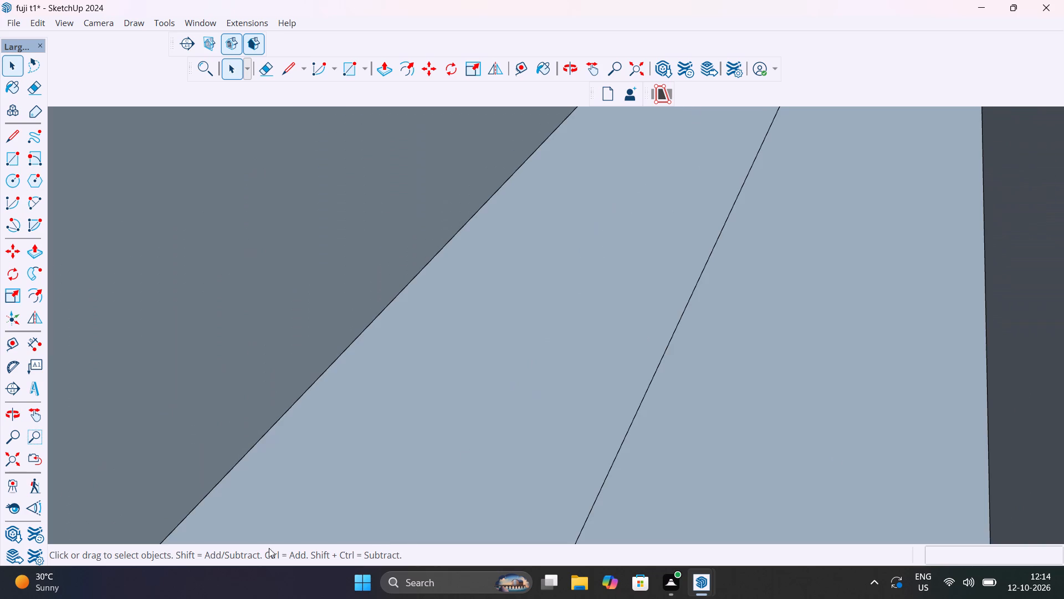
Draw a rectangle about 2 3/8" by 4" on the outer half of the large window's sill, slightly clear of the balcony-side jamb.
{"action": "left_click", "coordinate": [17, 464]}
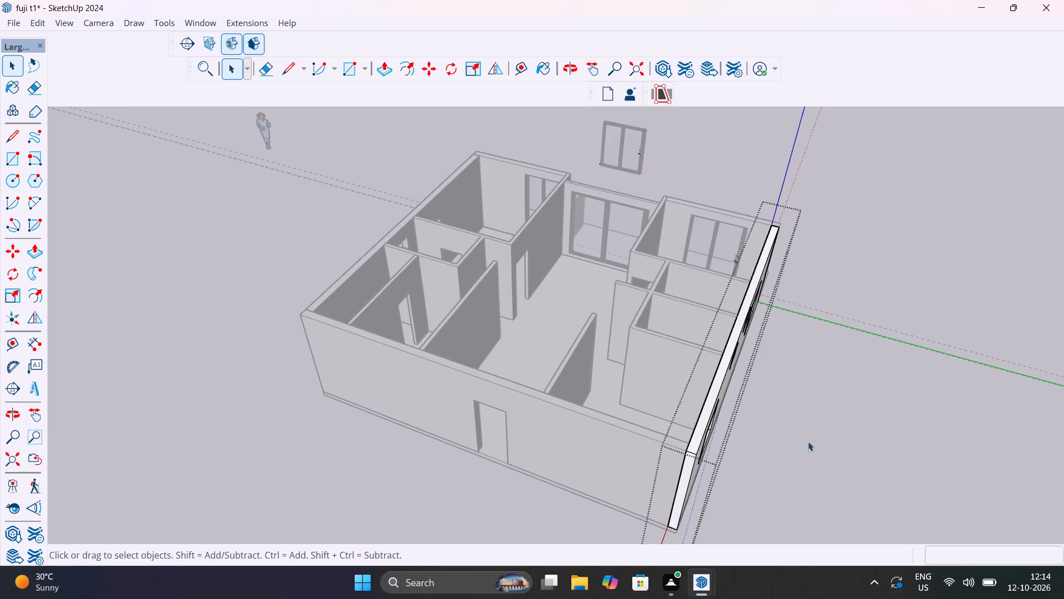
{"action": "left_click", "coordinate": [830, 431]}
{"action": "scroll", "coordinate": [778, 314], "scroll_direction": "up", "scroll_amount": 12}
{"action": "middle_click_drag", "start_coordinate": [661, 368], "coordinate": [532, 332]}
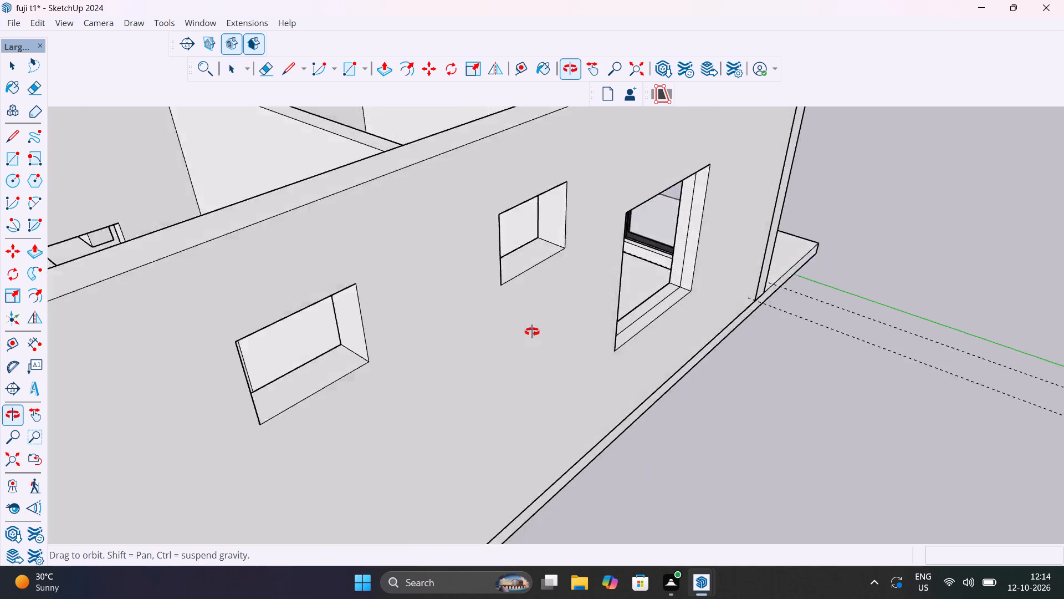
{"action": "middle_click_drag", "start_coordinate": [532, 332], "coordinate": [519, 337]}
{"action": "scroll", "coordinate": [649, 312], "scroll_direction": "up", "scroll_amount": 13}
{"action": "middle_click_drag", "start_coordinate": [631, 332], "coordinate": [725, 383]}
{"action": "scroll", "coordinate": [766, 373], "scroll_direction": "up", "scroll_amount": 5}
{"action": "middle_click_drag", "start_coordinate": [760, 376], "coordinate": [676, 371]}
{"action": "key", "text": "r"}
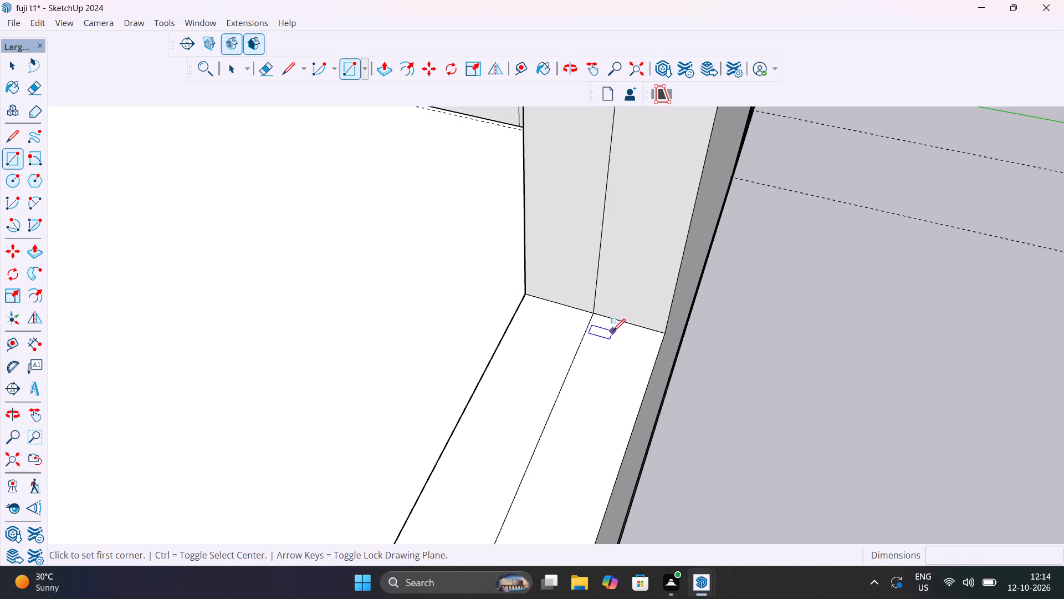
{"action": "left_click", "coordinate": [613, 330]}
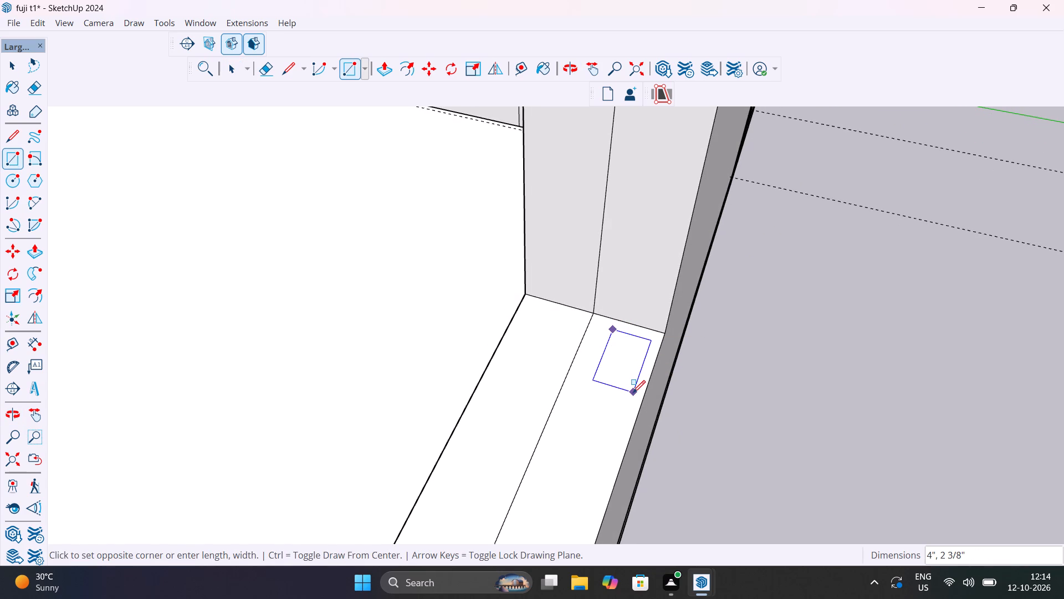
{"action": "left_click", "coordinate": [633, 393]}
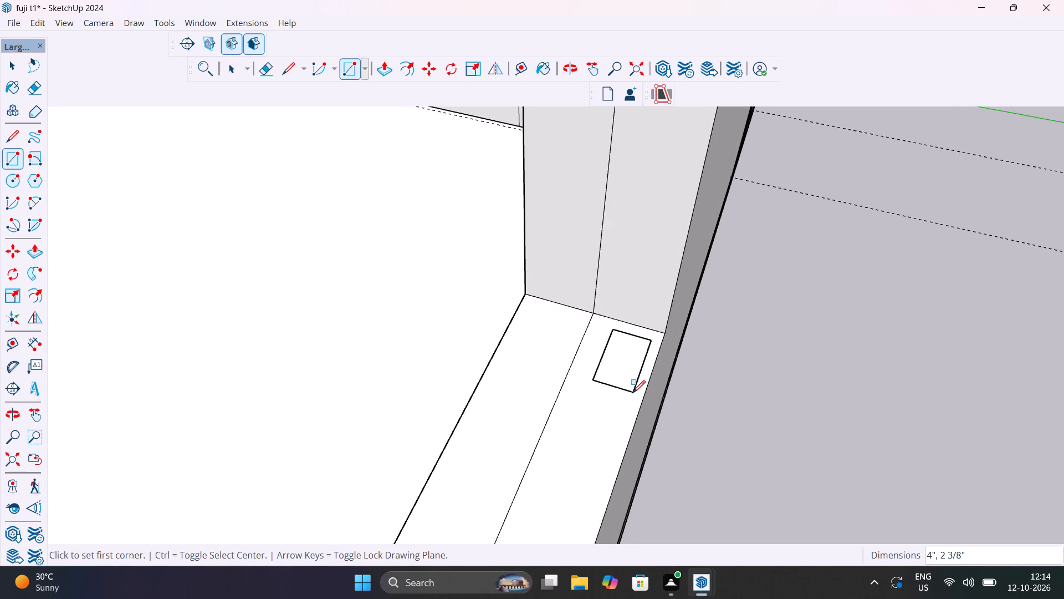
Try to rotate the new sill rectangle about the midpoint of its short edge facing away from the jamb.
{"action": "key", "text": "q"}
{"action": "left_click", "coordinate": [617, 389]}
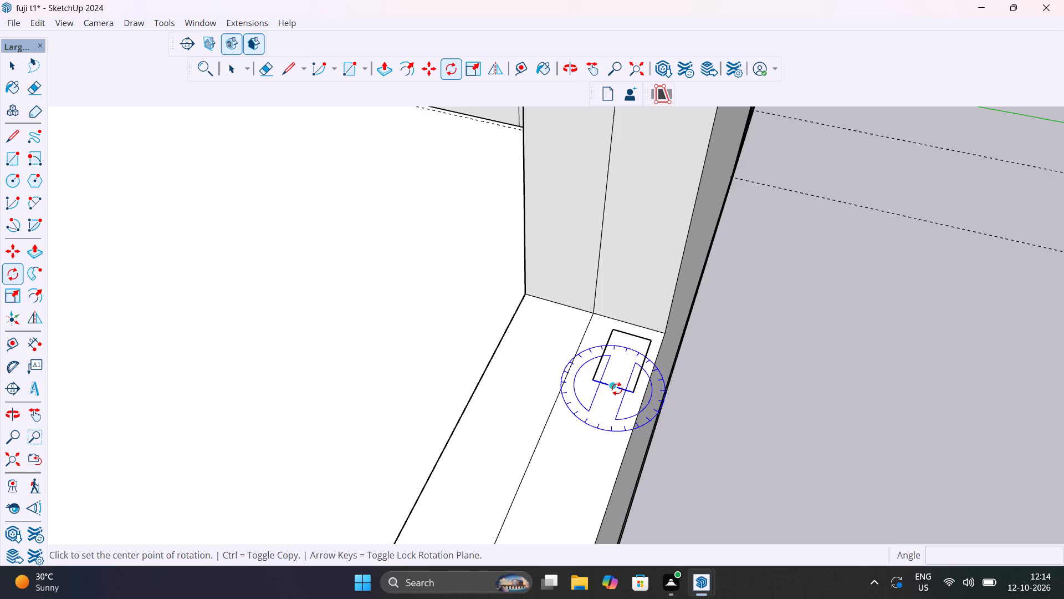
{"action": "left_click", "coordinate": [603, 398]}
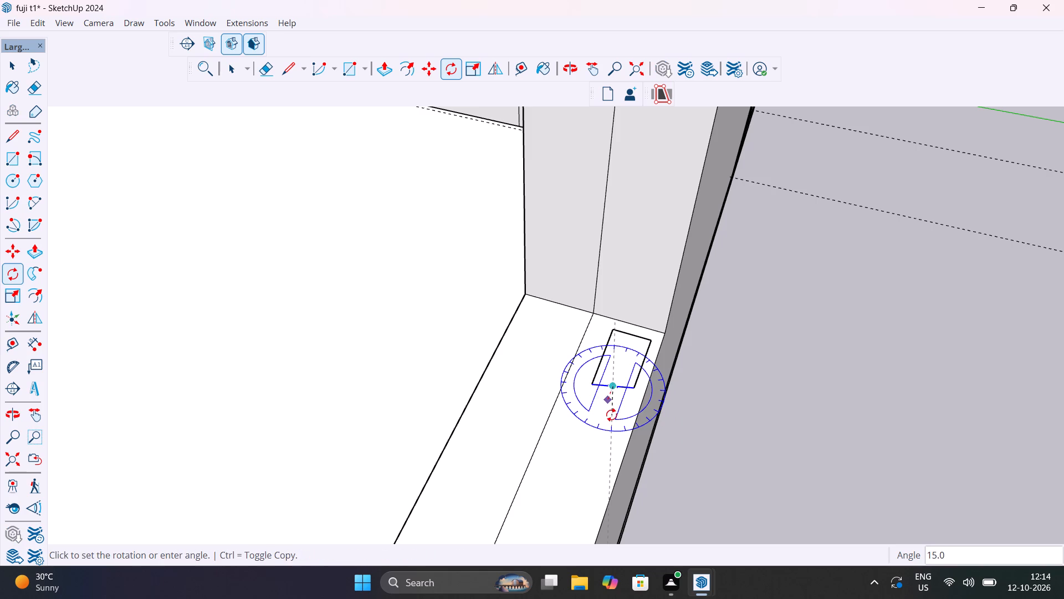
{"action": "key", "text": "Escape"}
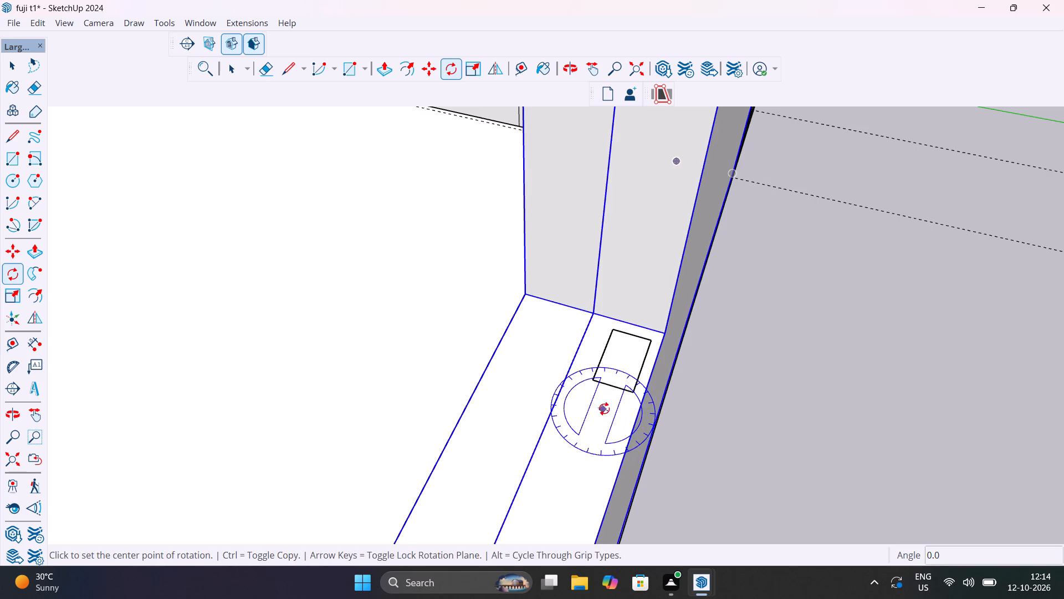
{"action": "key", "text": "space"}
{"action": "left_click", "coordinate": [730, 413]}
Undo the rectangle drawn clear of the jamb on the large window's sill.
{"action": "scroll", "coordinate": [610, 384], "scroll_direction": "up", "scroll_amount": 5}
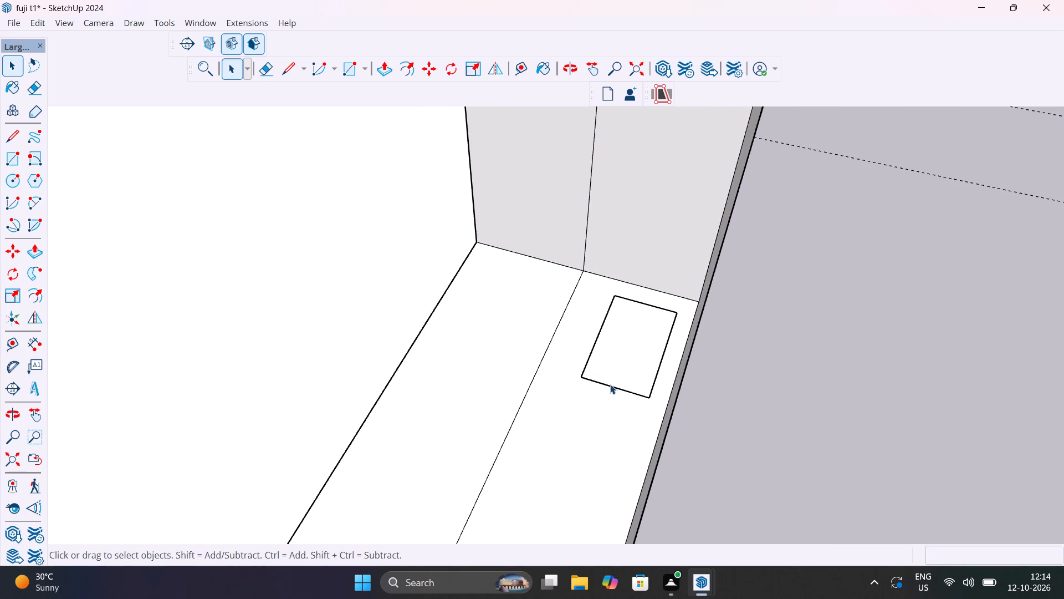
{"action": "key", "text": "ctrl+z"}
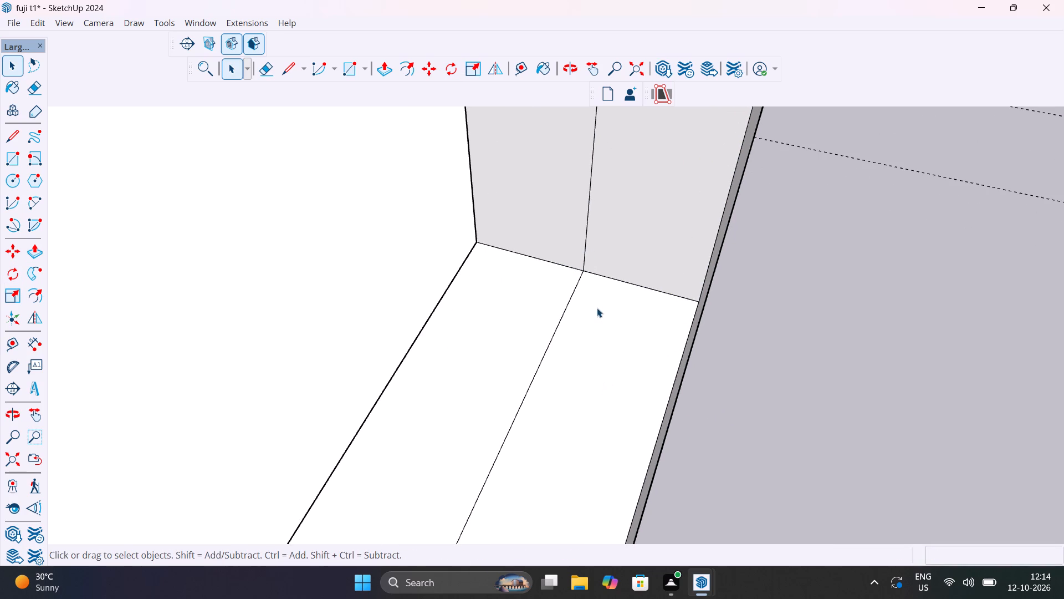
Draw a rectangle about 2 7/16" by 4" on the sill's outer half, with one short edge against the balcony-side jamb.
{"action": "key", "text": "r"}
{"action": "left_click", "coordinate": [608, 281]}
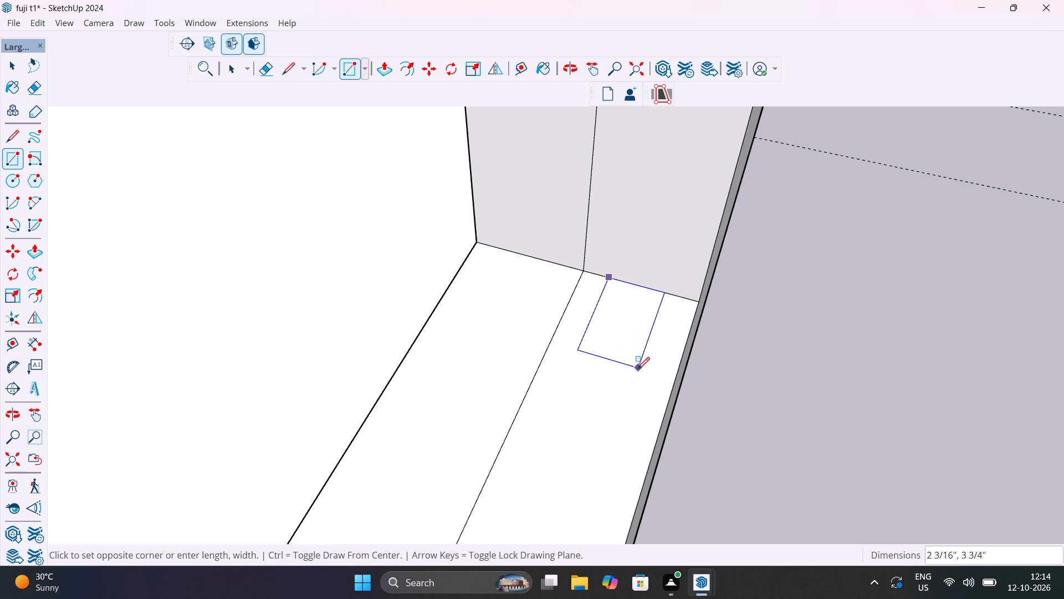
{"action": "left_click", "coordinate": [643, 376]}
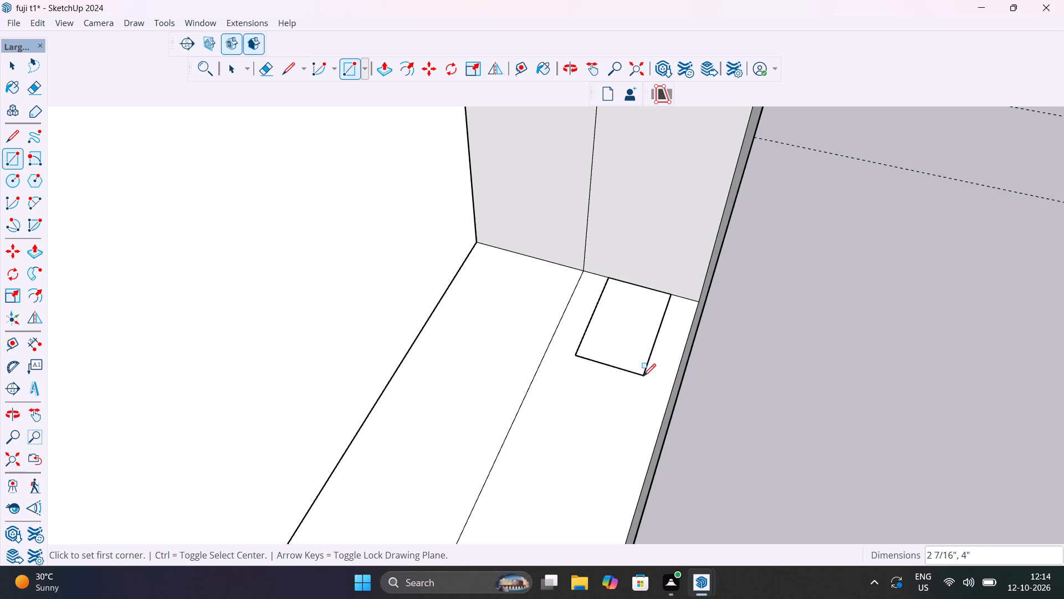
Draw a smaller rectangle about 15/16" by 2 1/16" extending along the sill from the midpoint of the first rectangle's free short edge.
{"action": "left_click", "coordinate": [607, 366]}
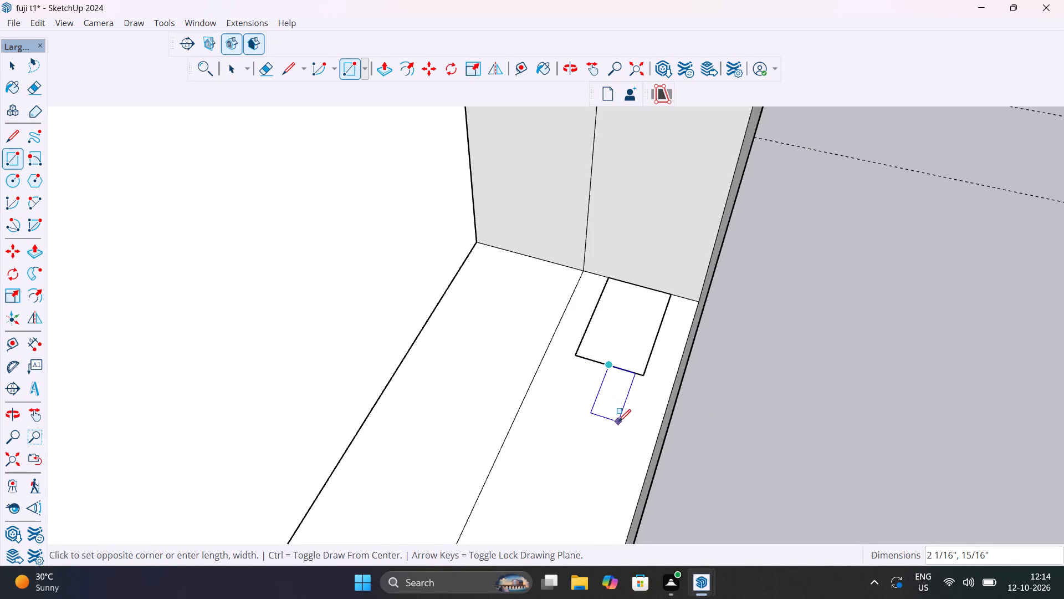
{"action": "left_click", "coordinate": [618, 422]}
{"action": "key", "text": "space"}
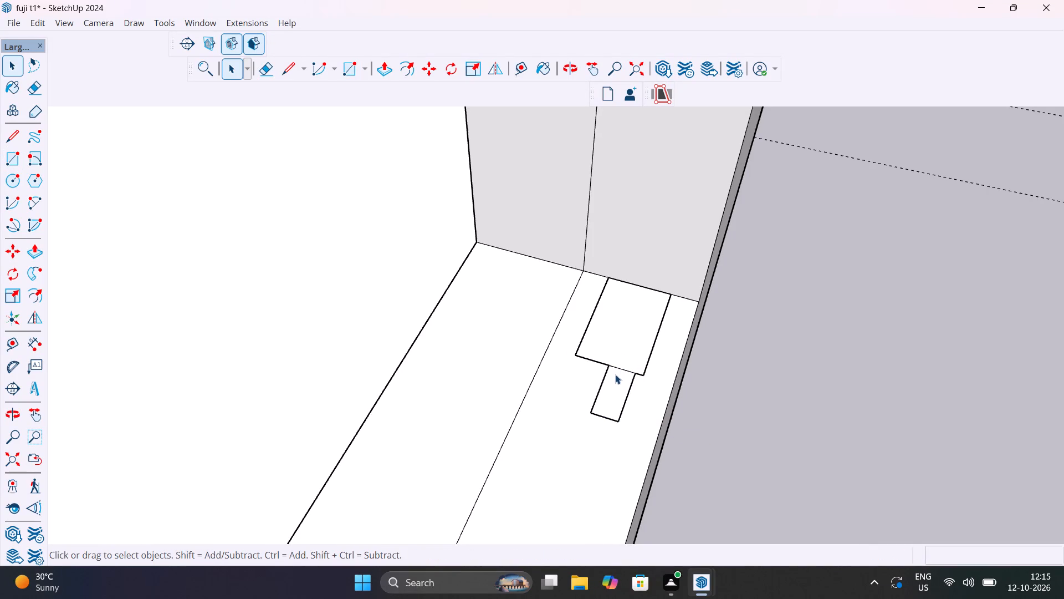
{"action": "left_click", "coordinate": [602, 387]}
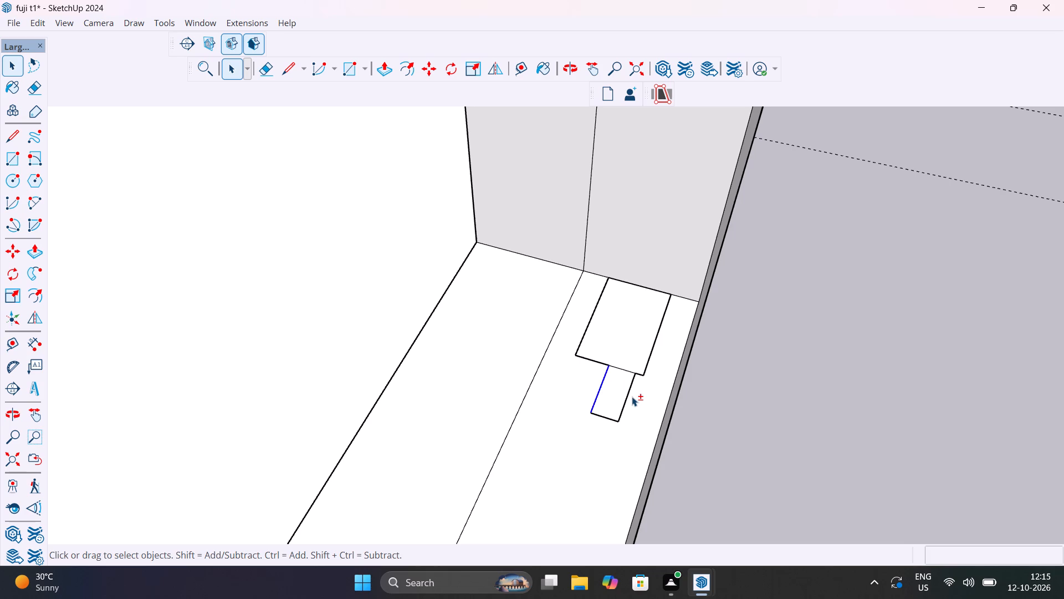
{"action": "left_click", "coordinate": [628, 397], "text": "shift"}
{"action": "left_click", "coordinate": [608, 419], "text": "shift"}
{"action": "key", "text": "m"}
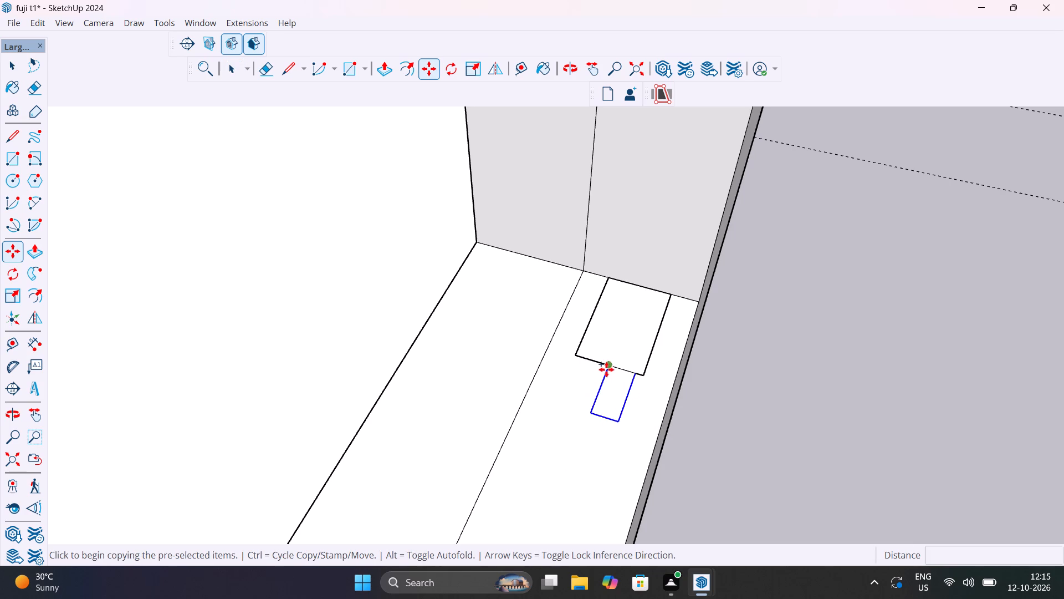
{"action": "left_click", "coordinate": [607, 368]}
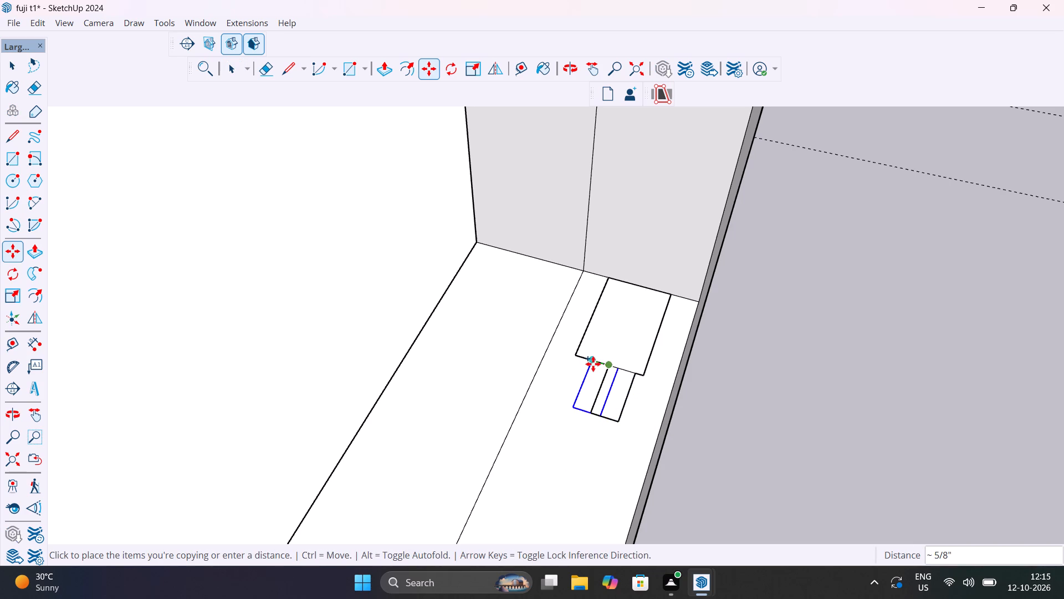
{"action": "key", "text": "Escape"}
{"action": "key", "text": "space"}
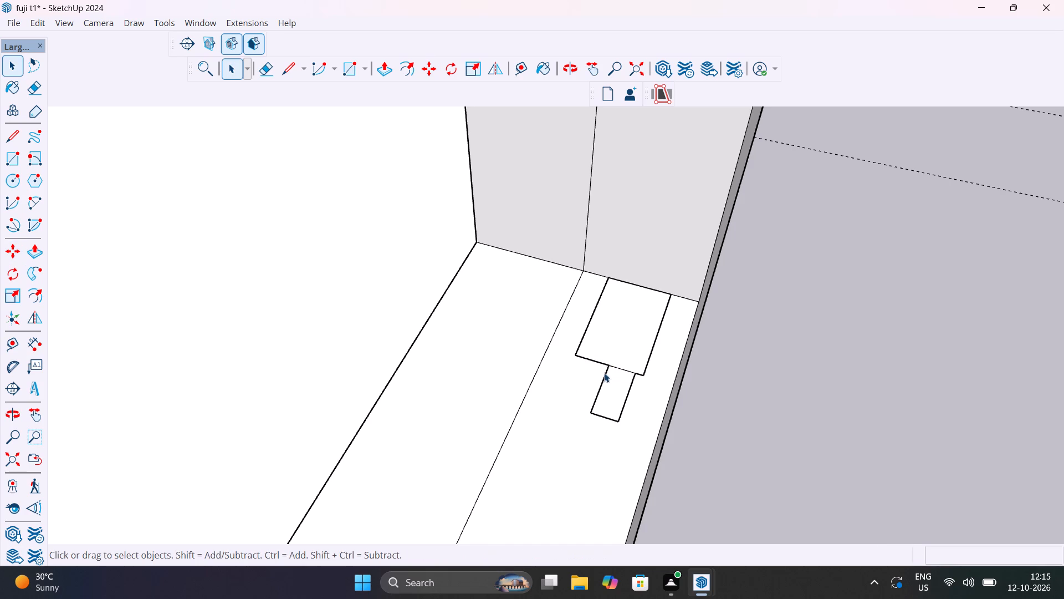
Move the smaller rectangle's three free edges about 9/16" toward the sill's mid-depth line, roughly centring it on the larger rectangle.
{"action": "left_click", "coordinate": [604, 373]}
{"action": "left_click", "coordinate": [625, 407], "text": "shift"}
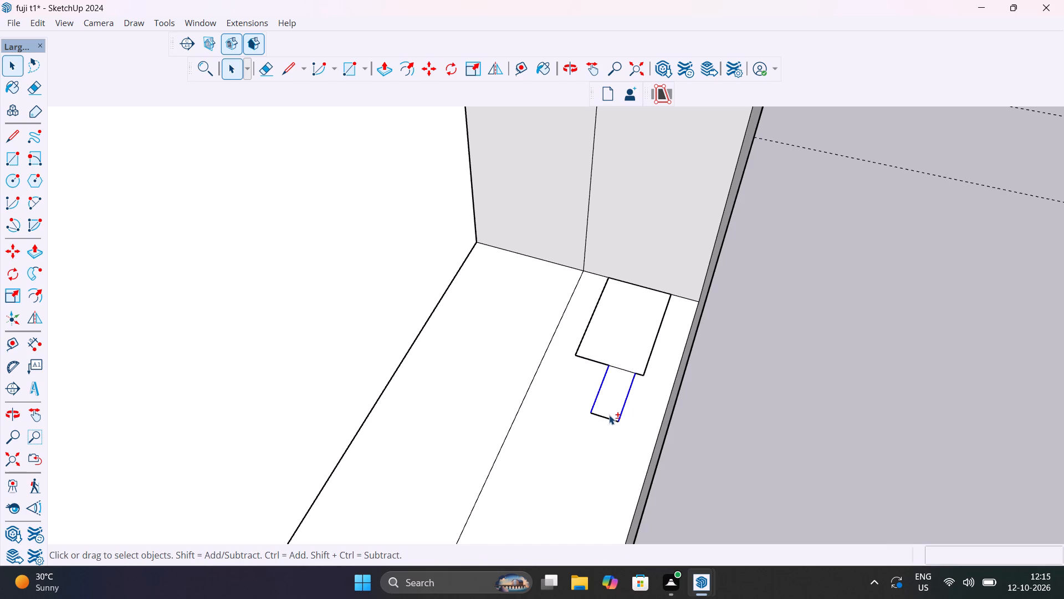
{"action": "left_click", "coordinate": [609, 419], "text": "shift"}
{"action": "key", "text": "m"}
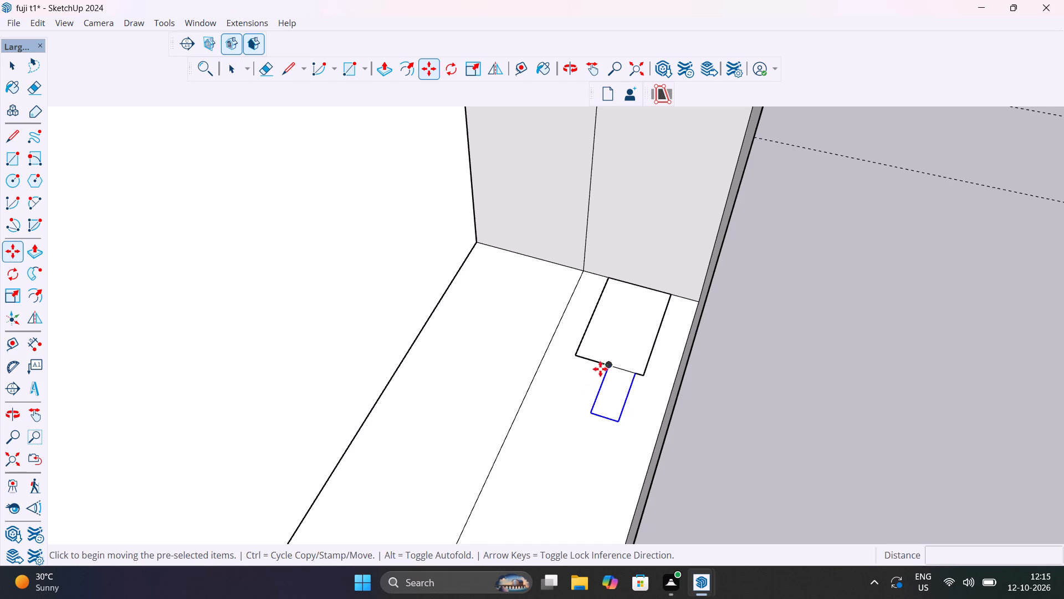
{"action": "left_click", "coordinate": [603, 365]}
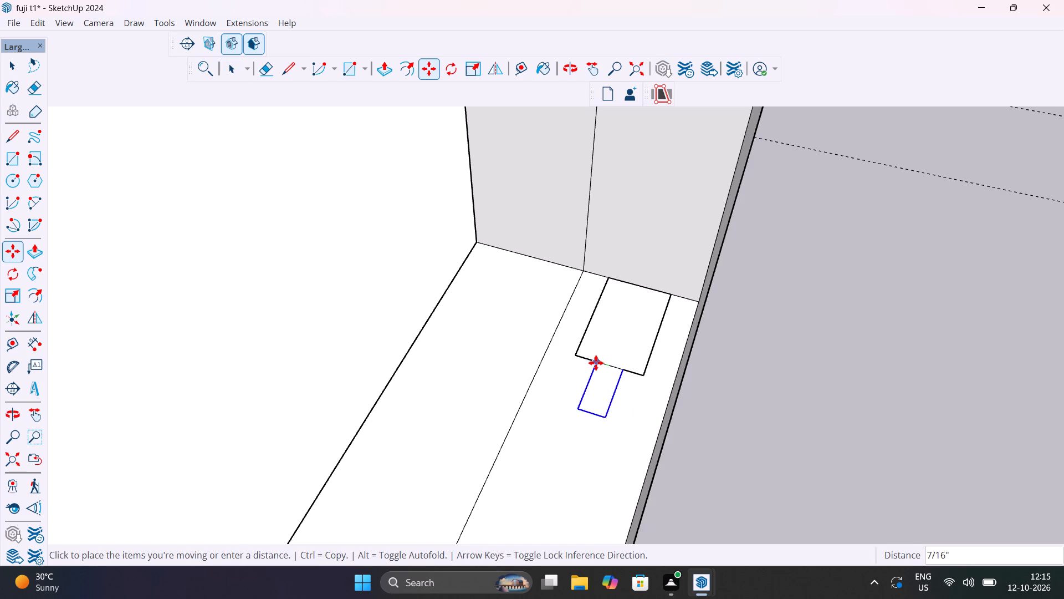
{"action": "left_click", "coordinate": [593, 362]}
{"action": "key", "text": "space"}
Delete the shared edge between the two sill rectangles to merge them into one stepped frame profile.
{"action": "scroll", "coordinate": [611, 361], "scroll_direction": "up", "scroll_amount": 6}
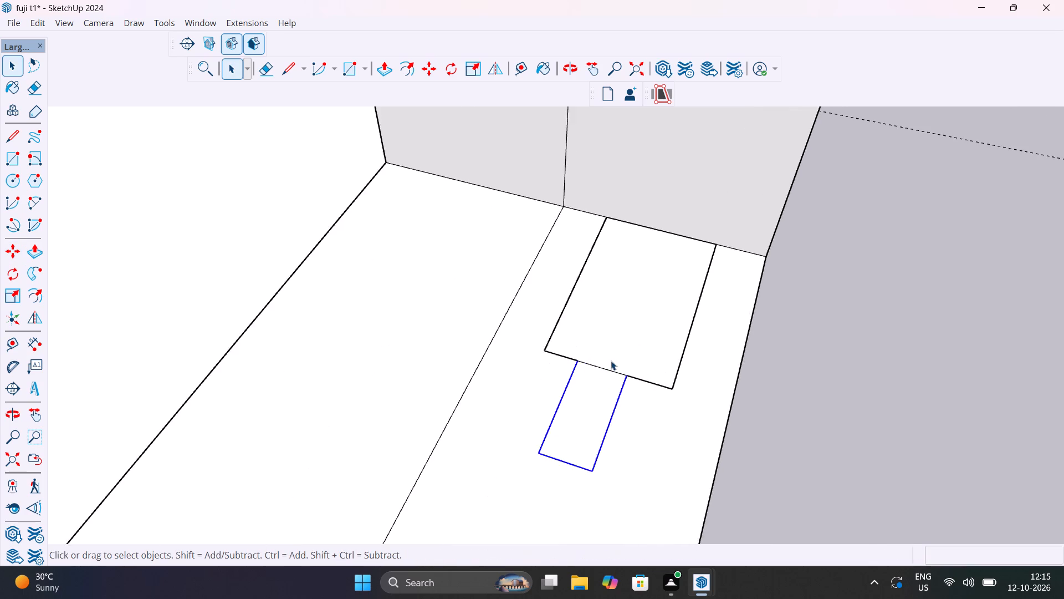
{"action": "scroll", "coordinate": [611, 361], "scroll_direction": "up", "scroll_amount": 4}
{"action": "left_click", "coordinate": [611, 376]}
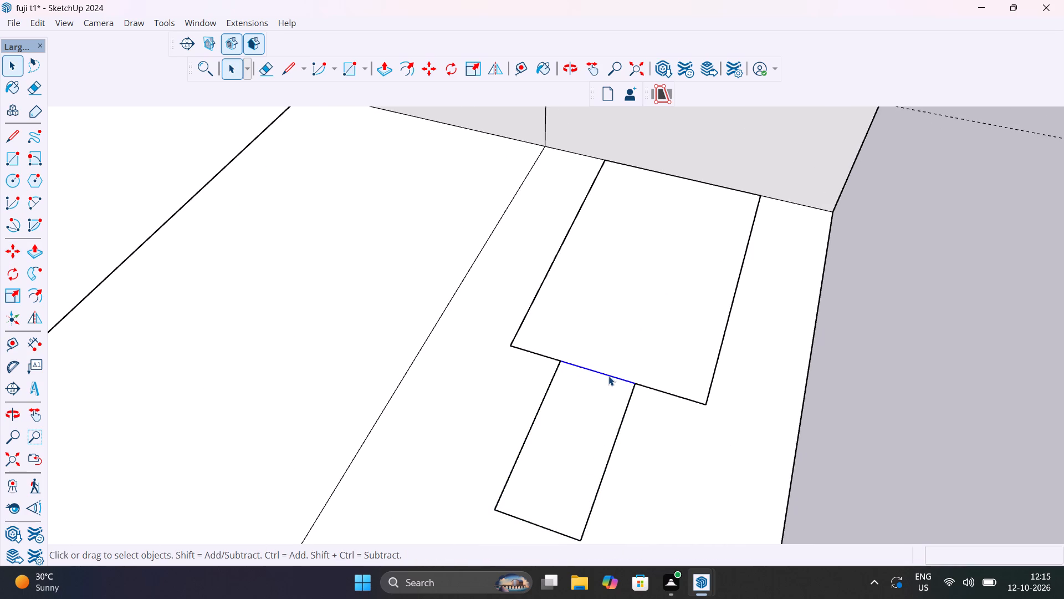
{"action": "key", "text": "Delete"}
Shorten the profile's narrow tongue by moving its end edge about 9/16" toward the jamb.
{"action": "scroll", "coordinate": [653, 372], "scroll_direction": "down", "scroll_amount": 6}
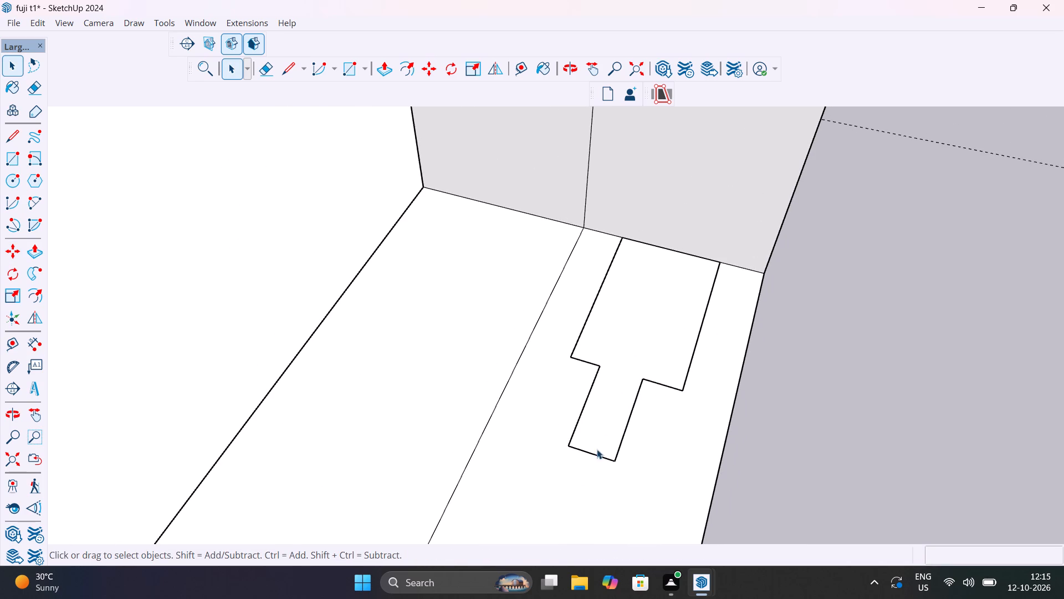
{"action": "left_click", "coordinate": [592, 454]}
{"action": "key", "text": "m"}
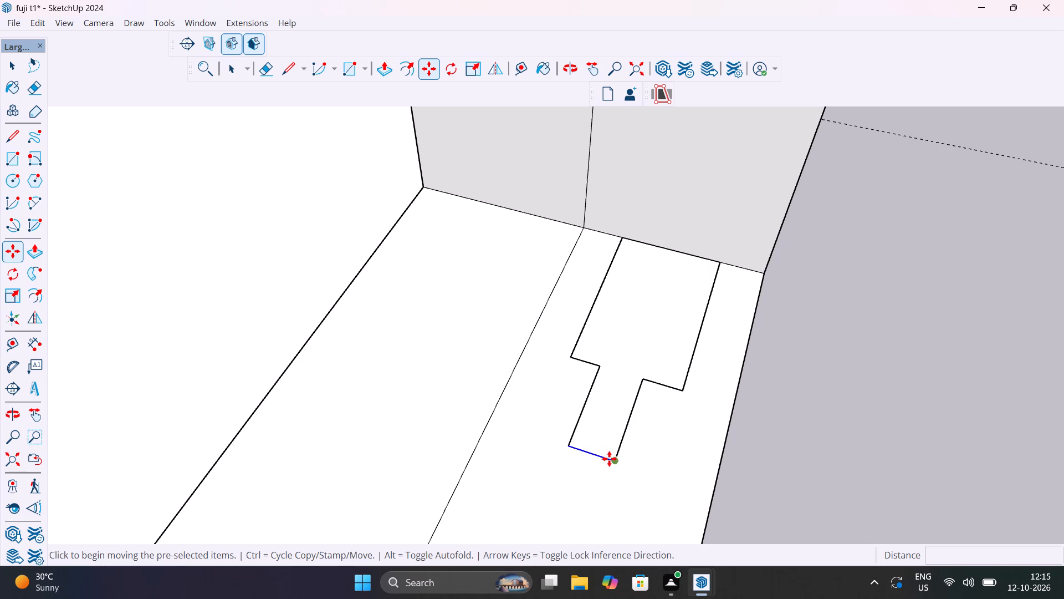
{"action": "left_click", "coordinate": [611, 459]}
{"action": "left_click", "coordinate": [622, 436]}
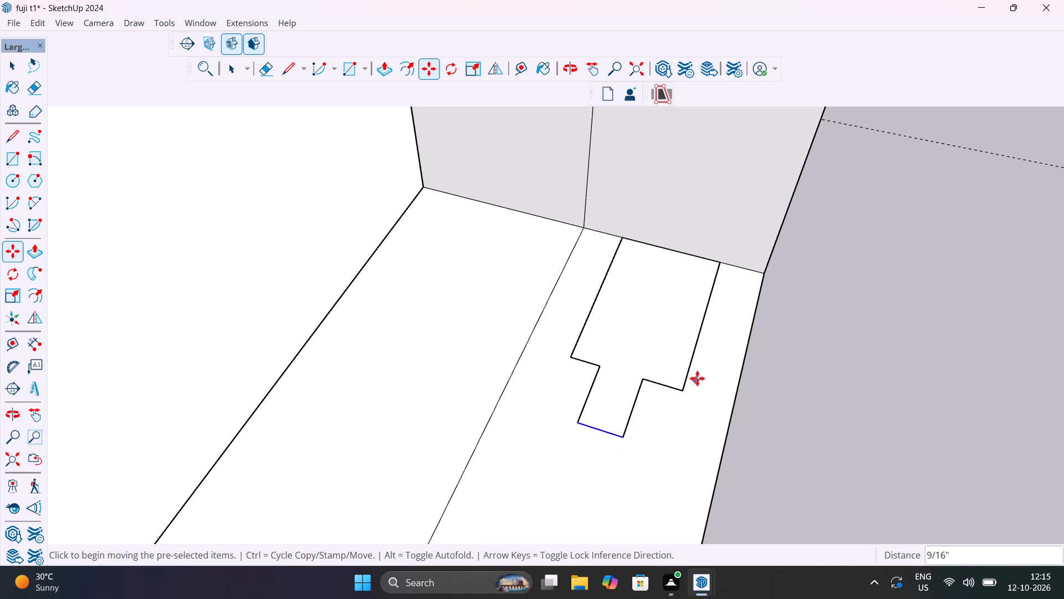
{"action": "key", "text": "space"}
Move the two shoulder edges and the three tongue edges together about 11/16" toward the jamb to shorten the profile's wide part.
{"action": "left_click", "coordinate": [689, 368]}
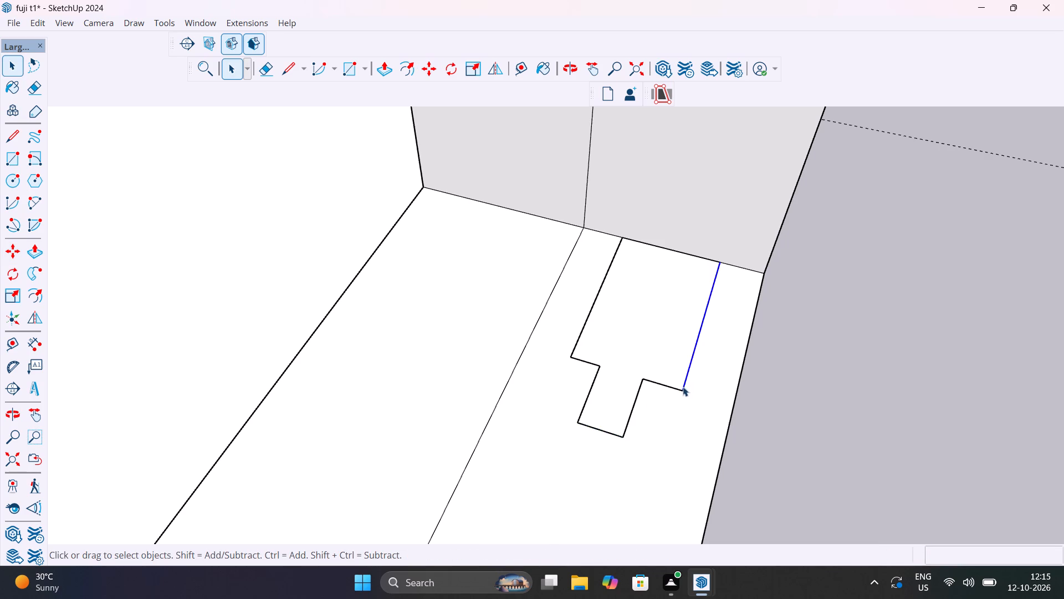
{"action": "left_click", "coordinate": [678, 388]}
{"action": "left_click", "coordinate": [584, 362], "text": "shift"}
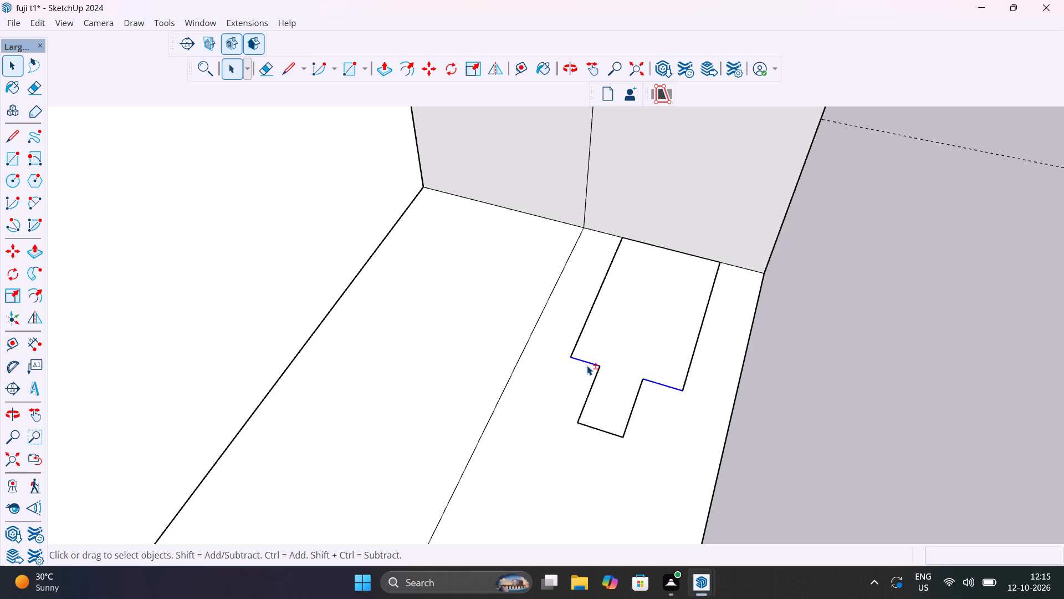
{"action": "left_click", "coordinate": [591, 390], "text": "shift"}
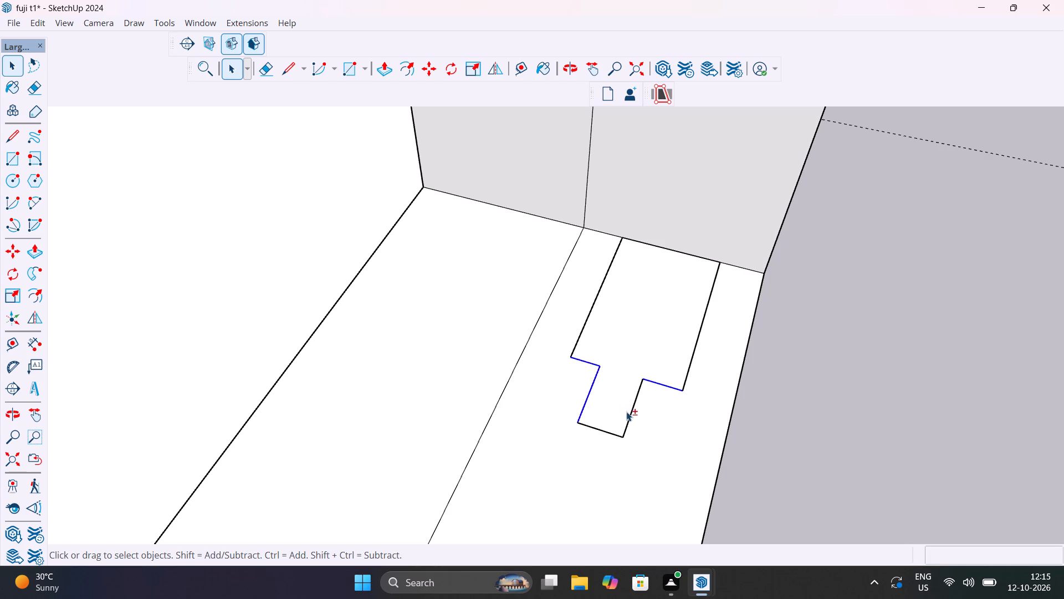
{"action": "left_click", "coordinate": [630, 417], "text": "shift"}
{"action": "left_click", "coordinate": [610, 433], "text": "shift"}
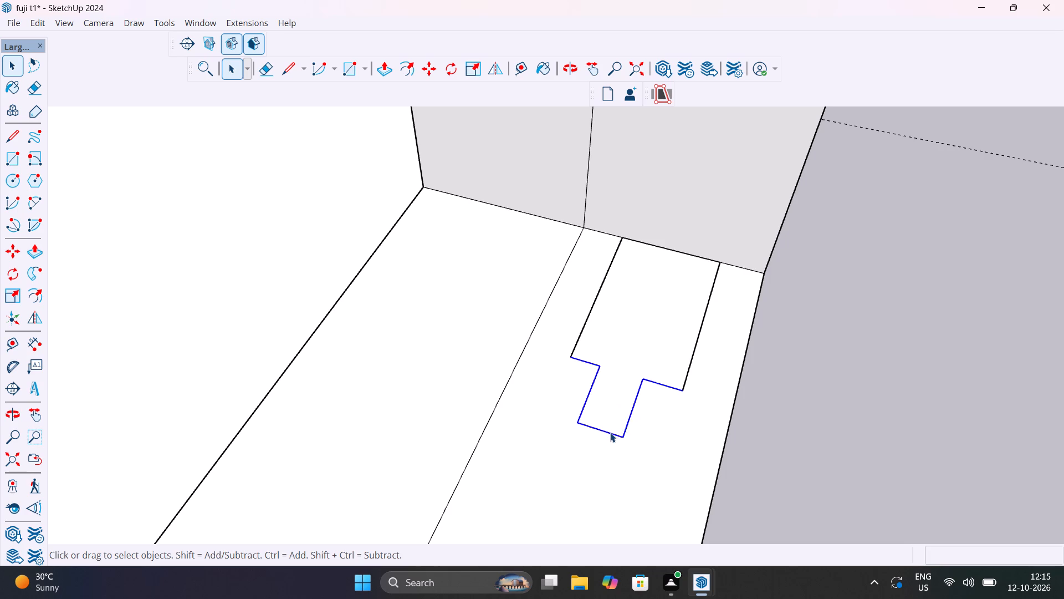
{"action": "key", "text": "m"}
{"action": "left_click", "coordinate": [621, 436]}
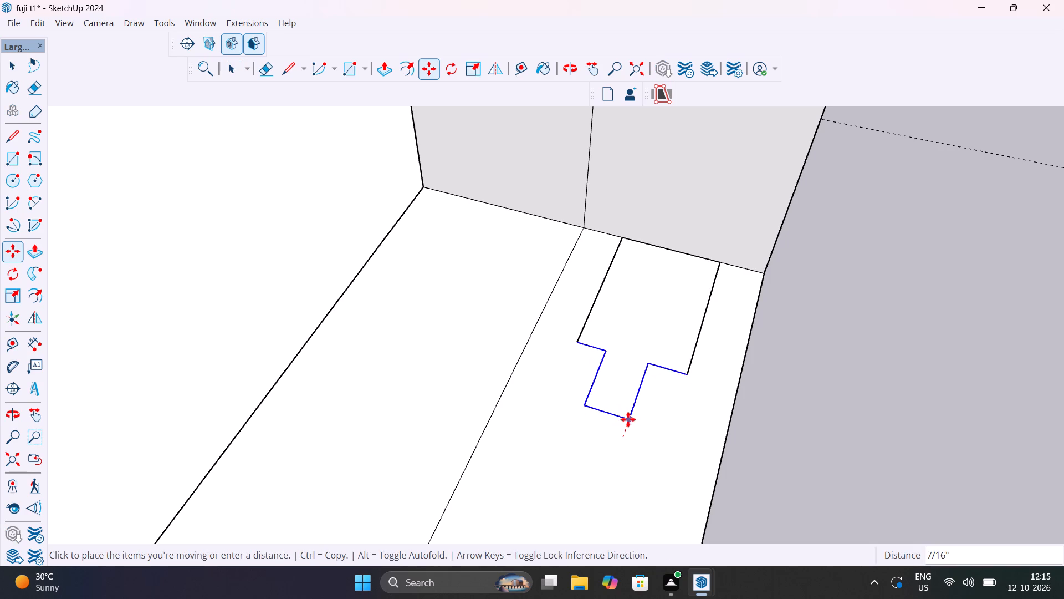
{"action": "left_click", "coordinate": [633, 410]}
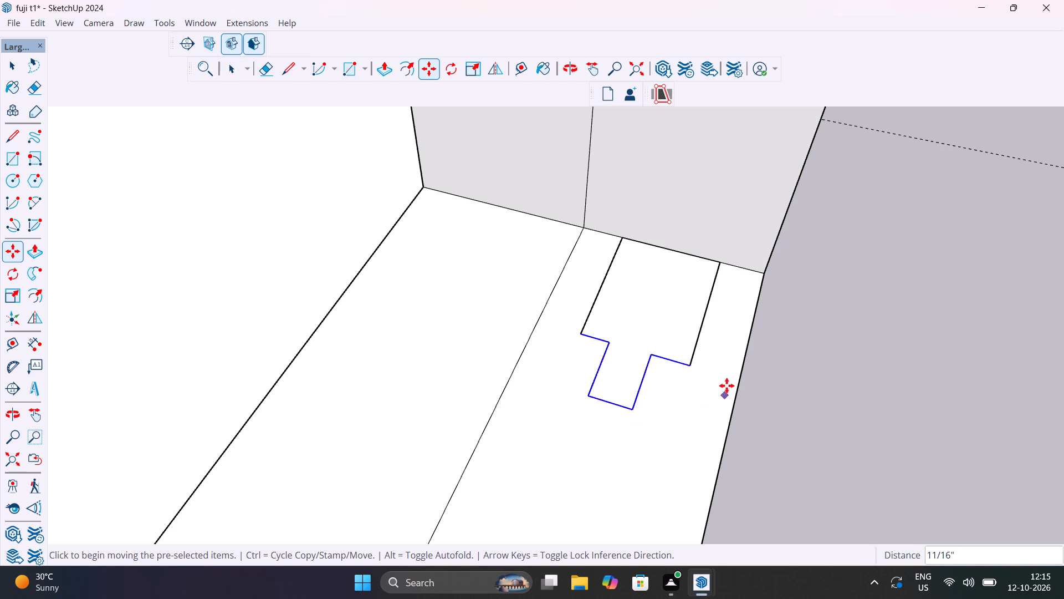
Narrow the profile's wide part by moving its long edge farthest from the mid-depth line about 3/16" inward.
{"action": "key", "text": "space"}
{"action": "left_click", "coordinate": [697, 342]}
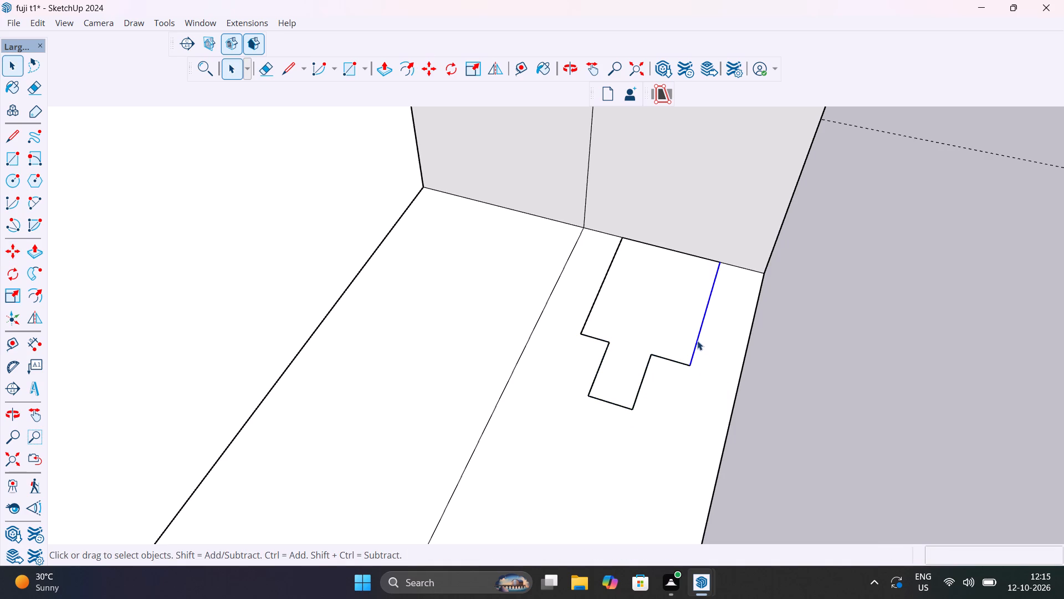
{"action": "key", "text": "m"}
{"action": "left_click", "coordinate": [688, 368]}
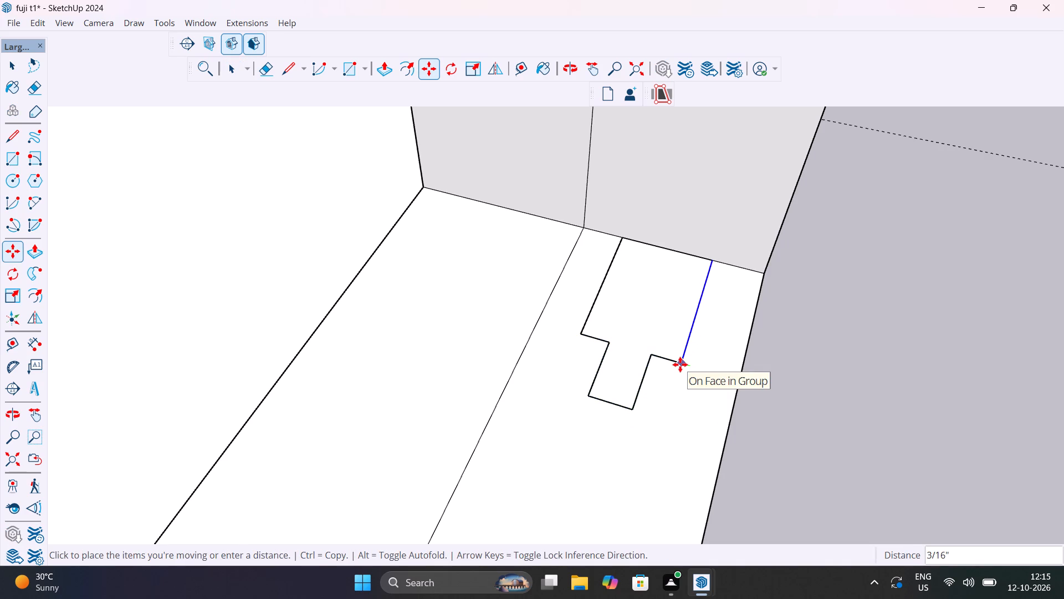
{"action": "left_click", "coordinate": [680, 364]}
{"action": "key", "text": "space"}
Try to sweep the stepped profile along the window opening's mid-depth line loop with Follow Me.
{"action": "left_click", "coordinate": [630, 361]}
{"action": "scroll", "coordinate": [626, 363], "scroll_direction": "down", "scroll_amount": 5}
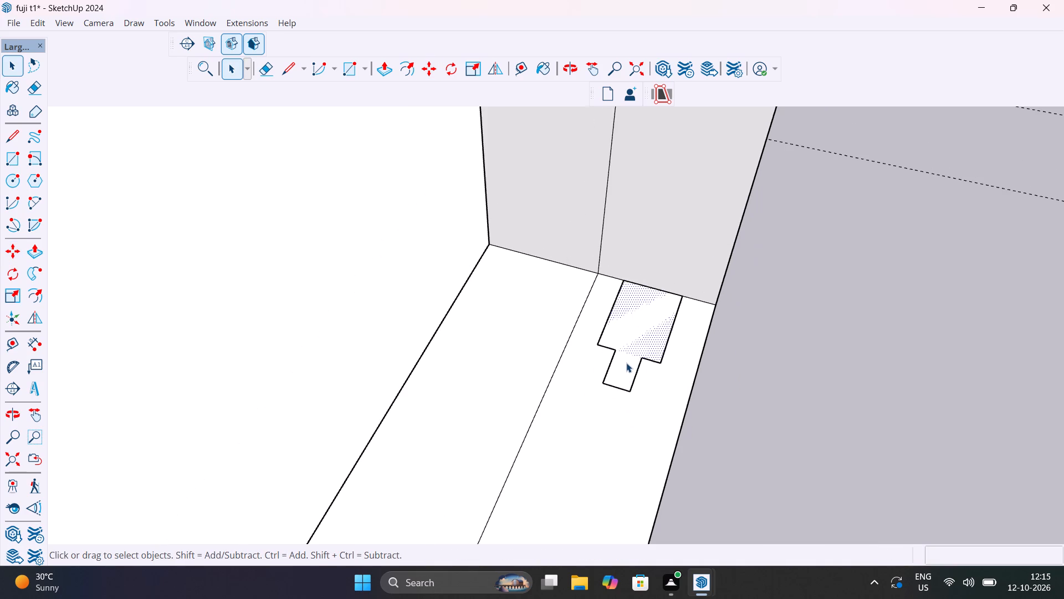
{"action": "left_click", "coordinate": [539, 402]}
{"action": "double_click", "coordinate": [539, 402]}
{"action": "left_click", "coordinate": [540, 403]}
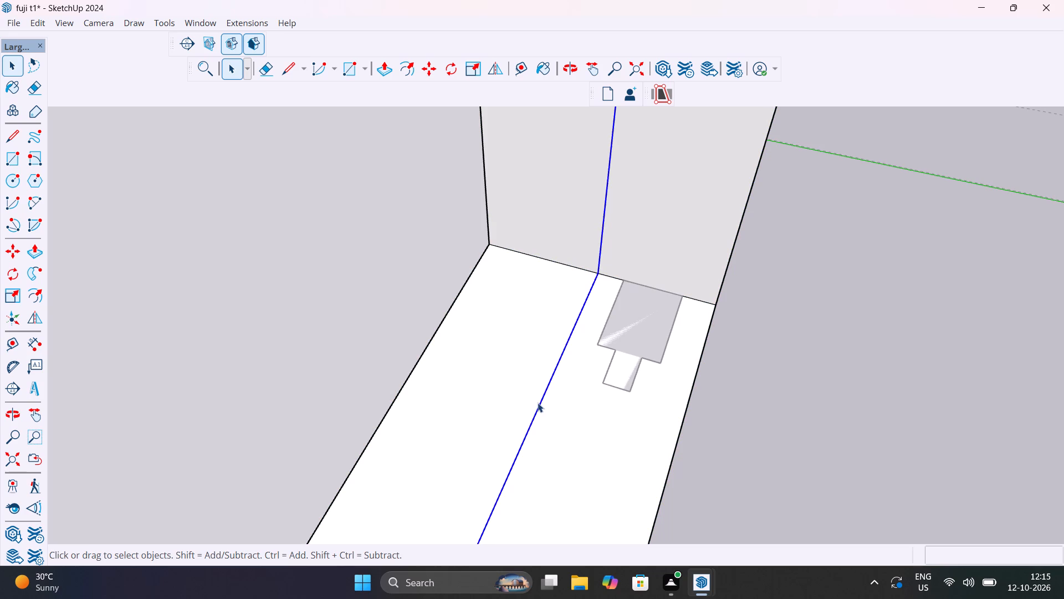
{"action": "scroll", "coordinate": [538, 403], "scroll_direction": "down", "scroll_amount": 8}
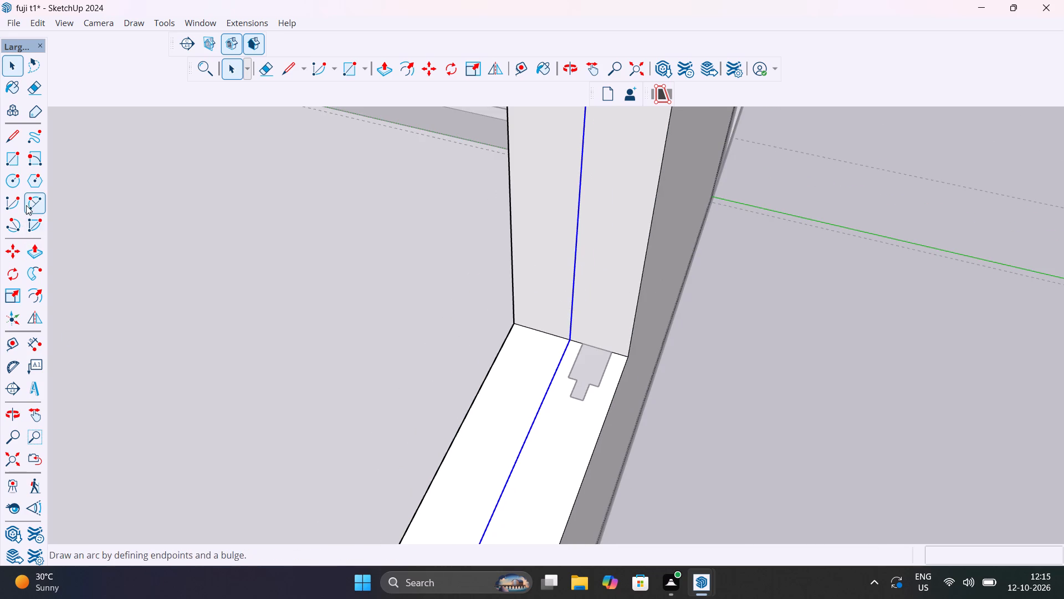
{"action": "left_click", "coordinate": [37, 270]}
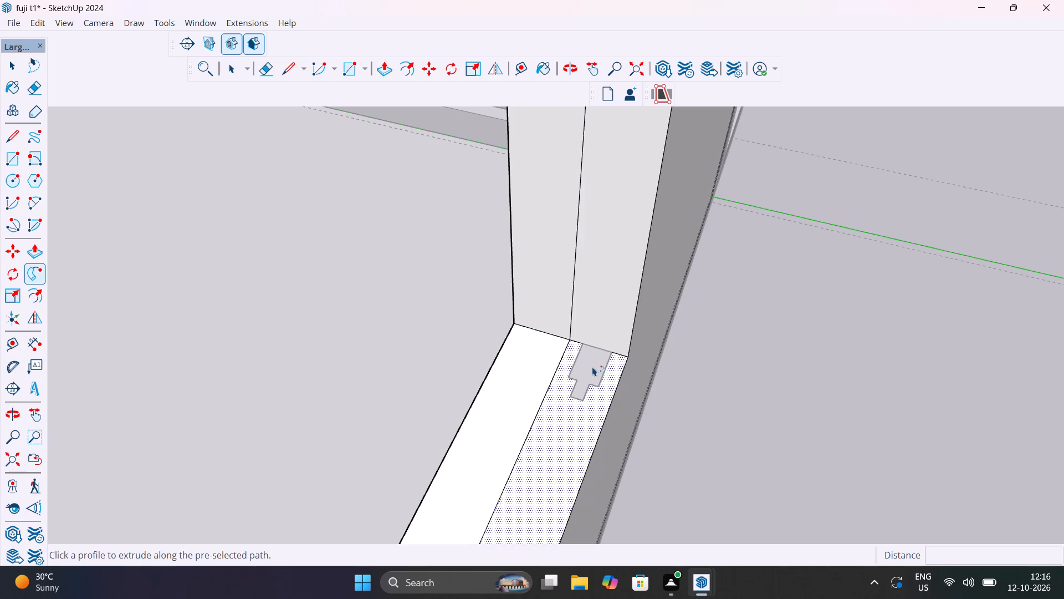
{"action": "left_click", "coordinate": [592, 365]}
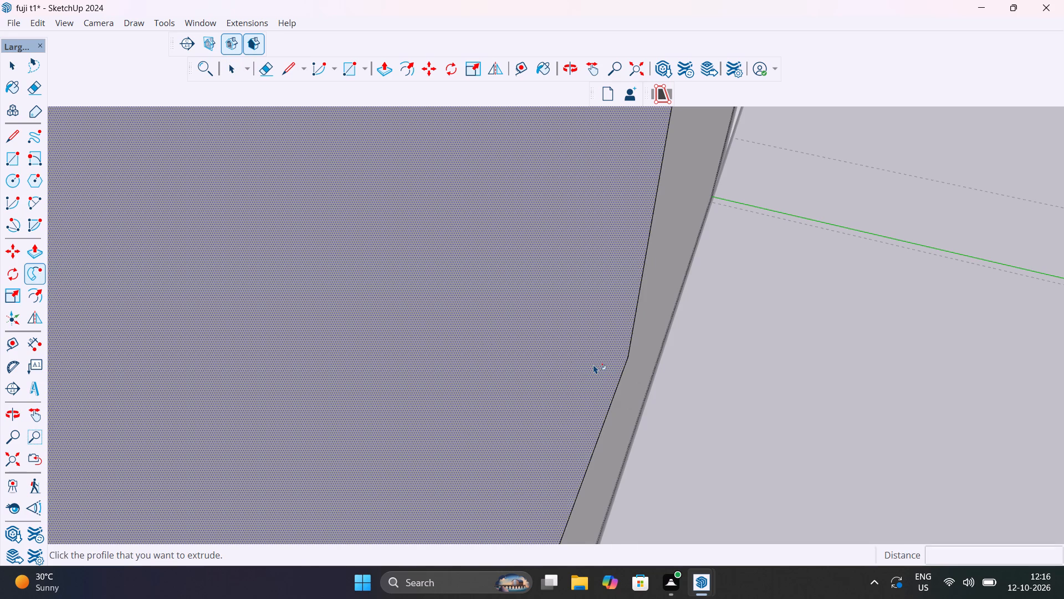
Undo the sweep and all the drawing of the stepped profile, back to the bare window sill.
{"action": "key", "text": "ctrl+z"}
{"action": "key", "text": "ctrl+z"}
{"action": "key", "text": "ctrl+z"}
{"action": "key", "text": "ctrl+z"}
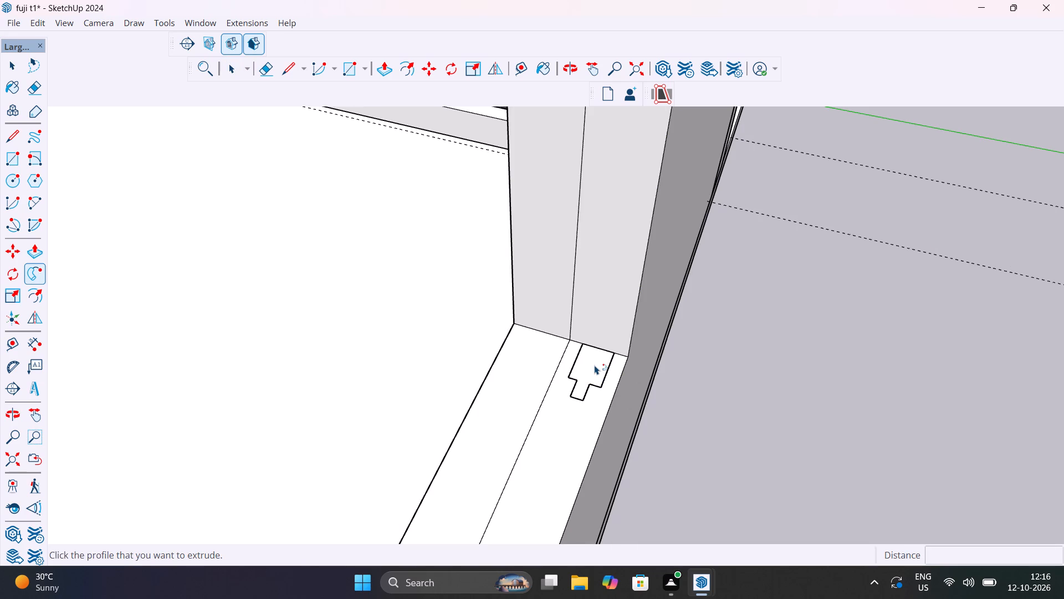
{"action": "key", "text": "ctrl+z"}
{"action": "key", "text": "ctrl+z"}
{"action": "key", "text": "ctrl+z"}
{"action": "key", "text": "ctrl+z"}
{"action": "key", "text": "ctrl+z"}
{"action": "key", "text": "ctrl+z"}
Inside the wall's group, draw a rectangle about 2 1/4" by 3 5/8" on the window sill against the jamb.
{"action": "scroll", "coordinate": [595, 365], "scroll_direction": "down", "scroll_amount": 12}
{"action": "left_click", "coordinate": [744, 397]}
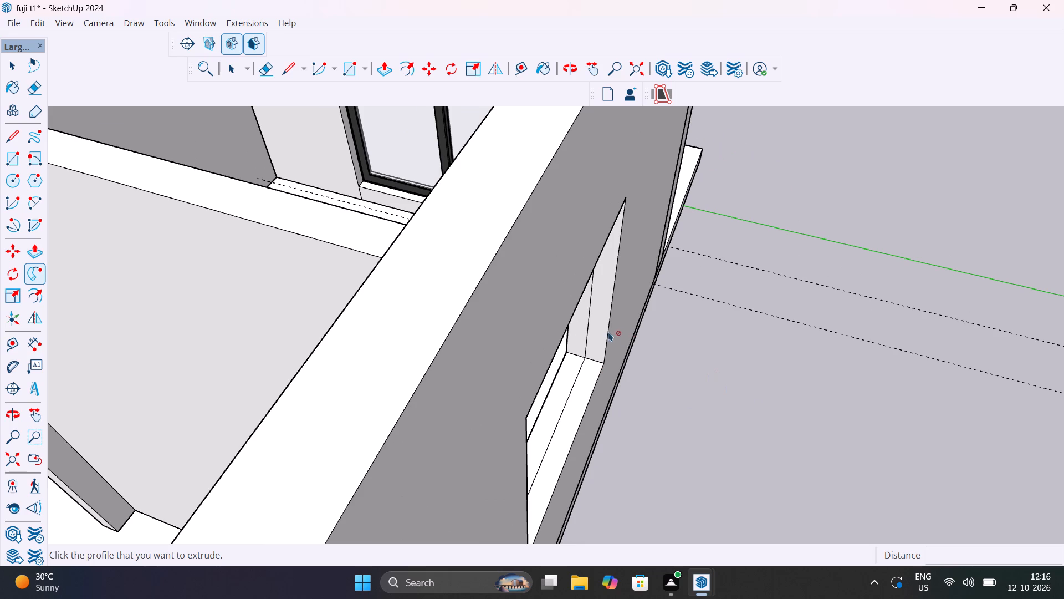
{"action": "double_click", "coordinate": [607, 332]}
{"action": "key", "text": "space"}
{"action": "left_click", "coordinate": [654, 368]}
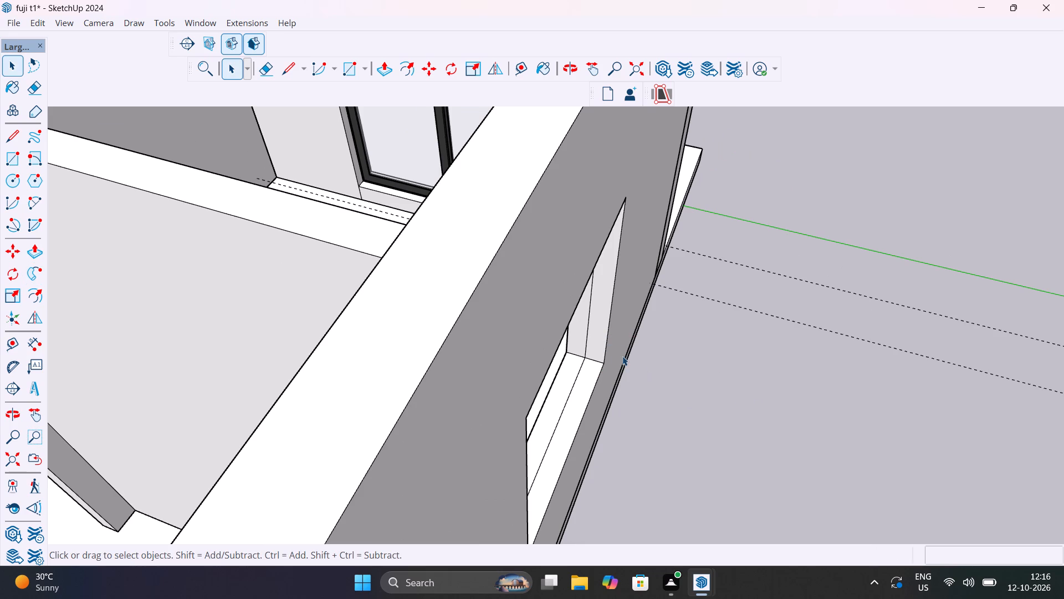
{"action": "double_click", "coordinate": [597, 333]}
{"action": "scroll", "coordinate": [599, 337], "scroll_direction": "up", "scroll_amount": 15}
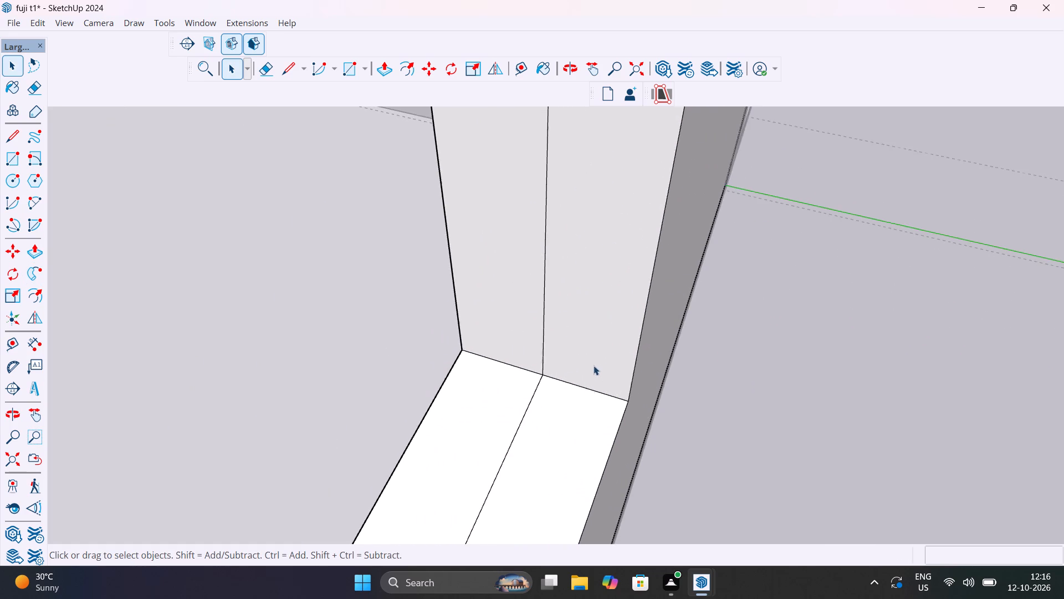
{"action": "middle_click_drag", "start_coordinate": [595, 429], "coordinate": [632, 433]}
{"action": "key", "text": "r"}
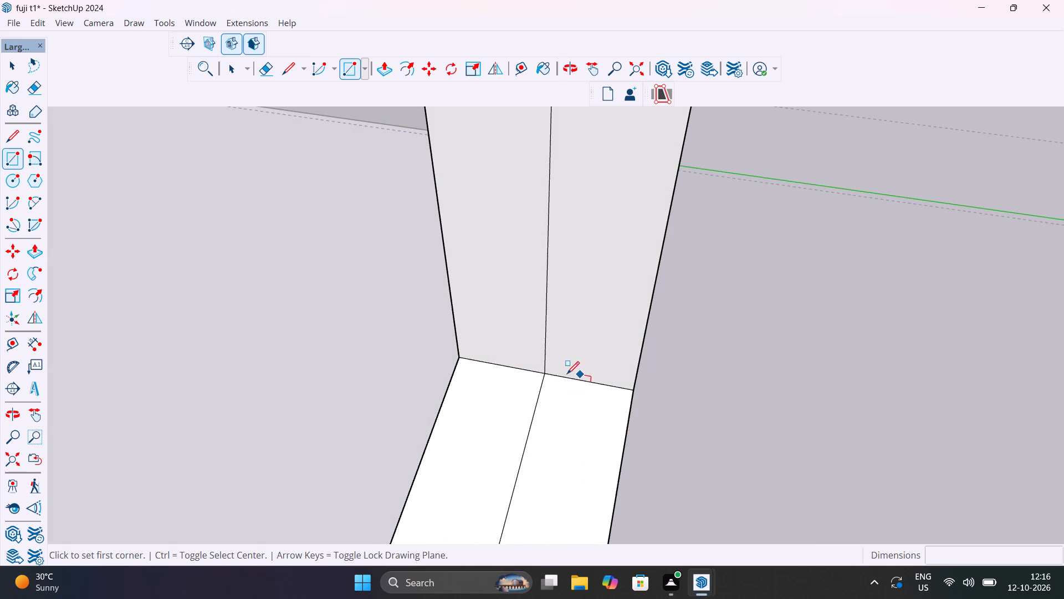
{"action": "left_click", "coordinate": [571, 382]}
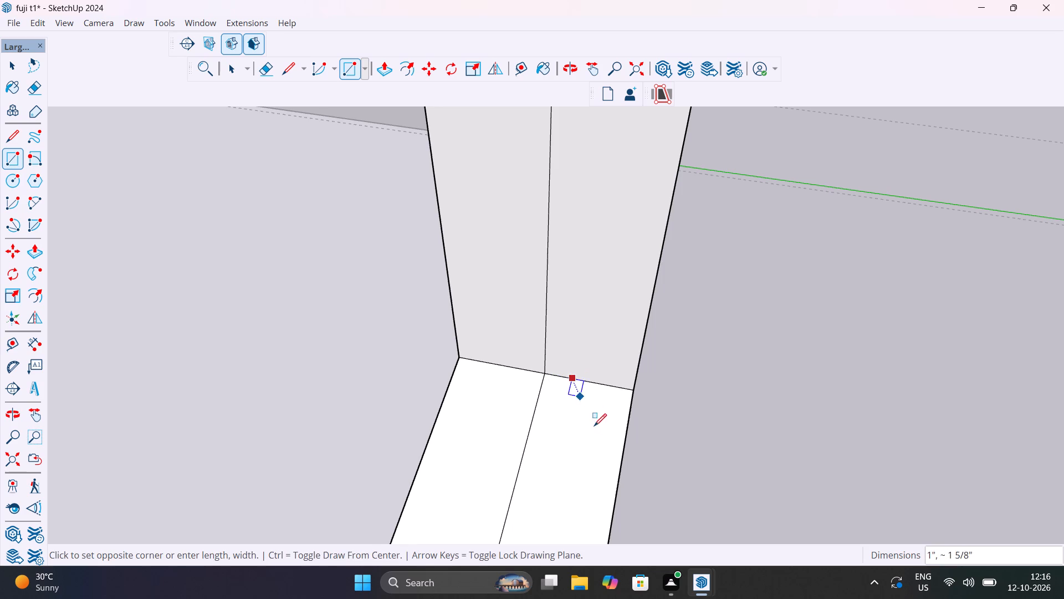
{"action": "left_click", "coordinate": [605, 453]}
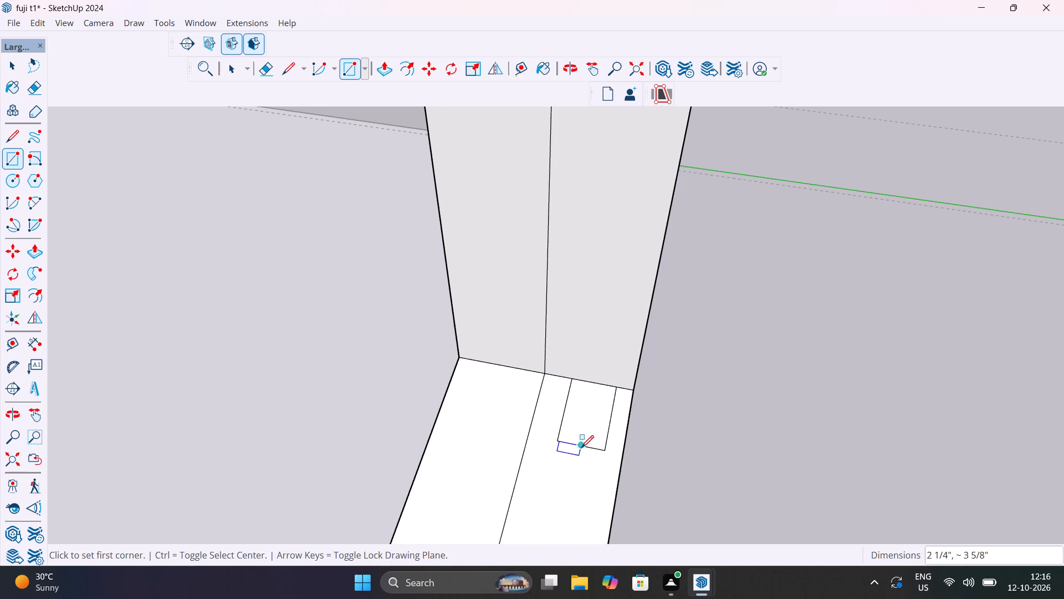
Draw a smaller rectangle about 15/16" by 2 5/8" on the sill, starting from the first rectangle's end edge.
{"action": "left_click", "coordinate": [580, 446]}
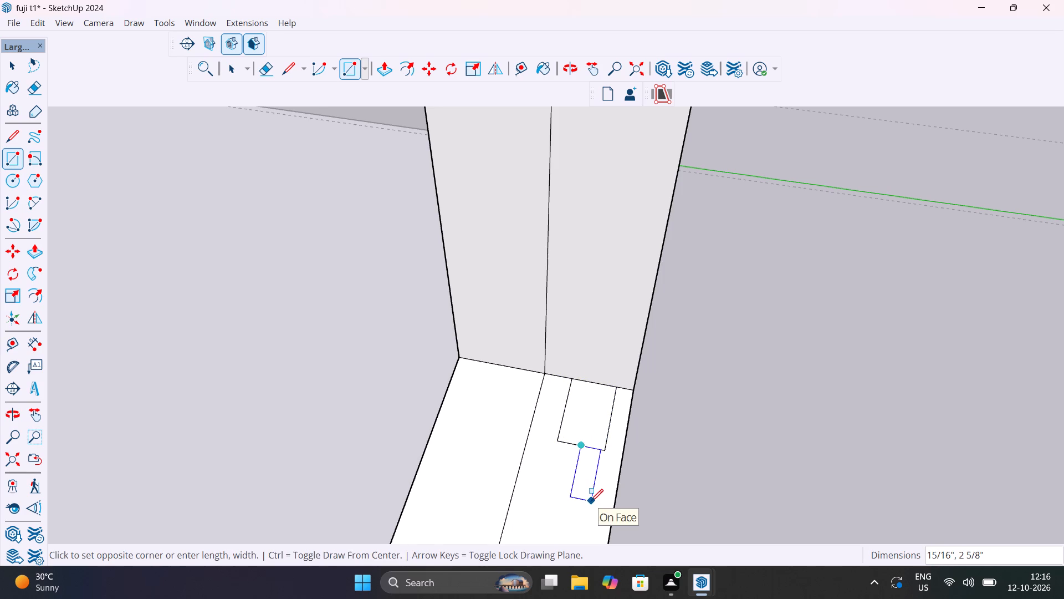
{"action": "left_click", "coordinate": [591, 501]}
{"action": "key", "text": "space"}
Move the smaller rectangle's three free edges about 9/16" toward the sill's mid-depth line, roughly centring it on the larger rectangle.
{"action": "scroll", "coordinate": [576, 467], "scroll_direction": "up", "scroll_amount": 5}
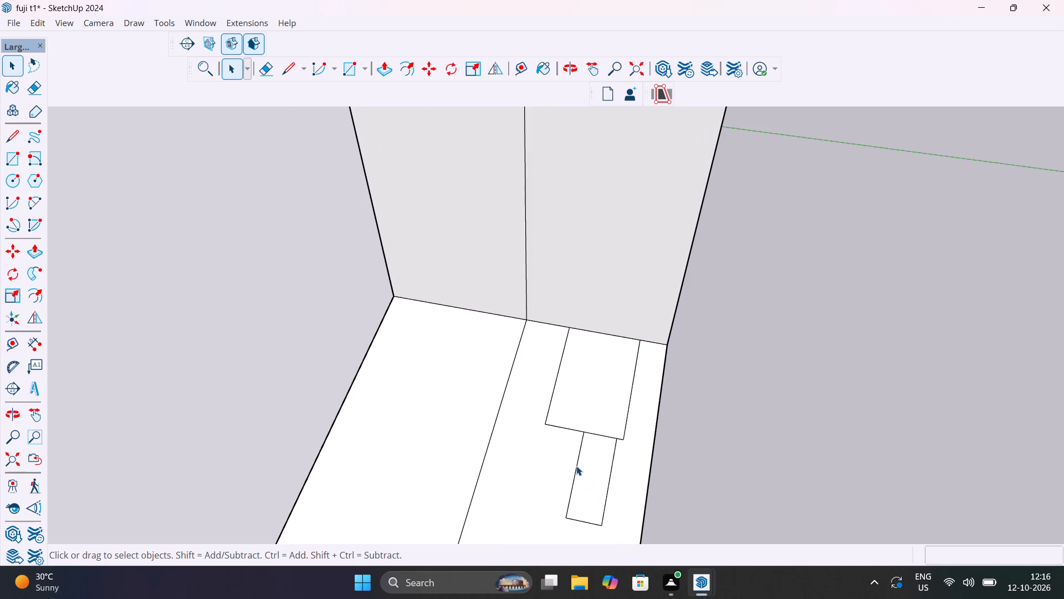
{"action": "left_click", "coordinate": [576, 466]}
{"action": "left_click", "coordinate": [608, 484], "text": "shift"}
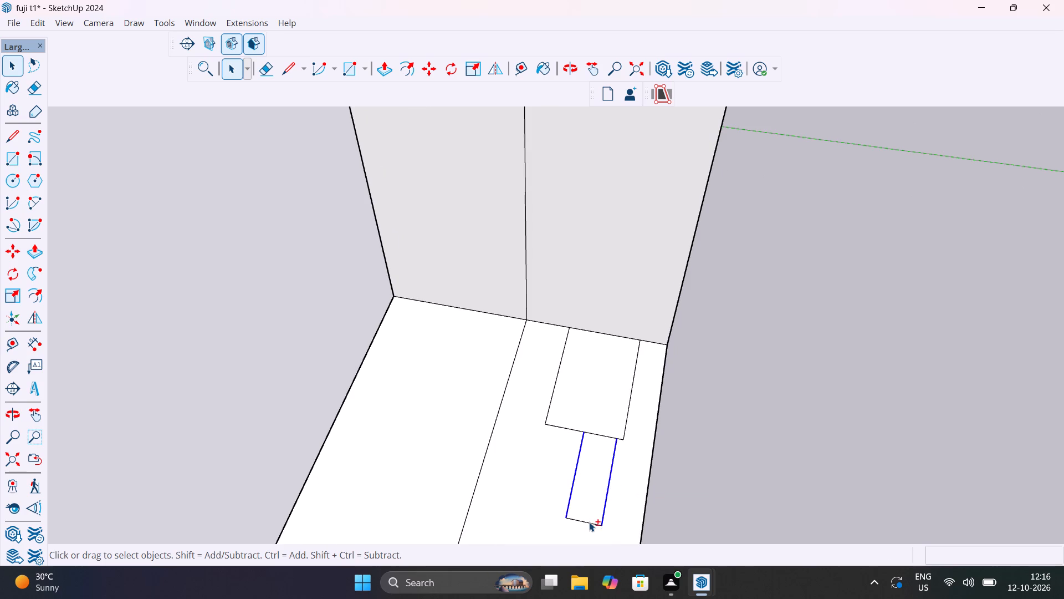
{"action": "left_click", "coordinate": [589, 522], "text": "shift"}
{"action": "key", "text": "m"}
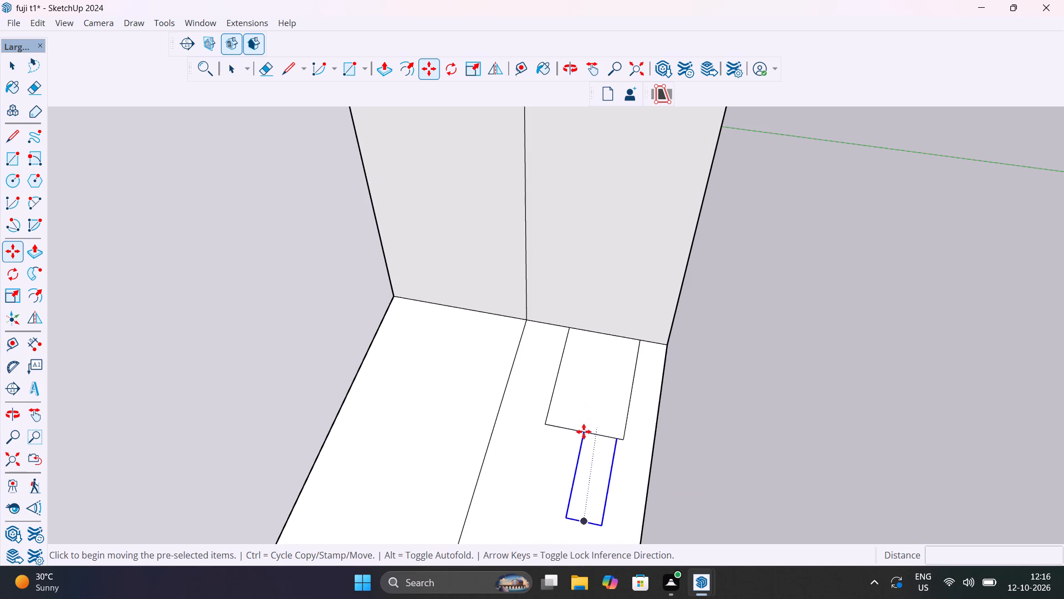
{"action": "left_click", "coordinate": [584, 433]}
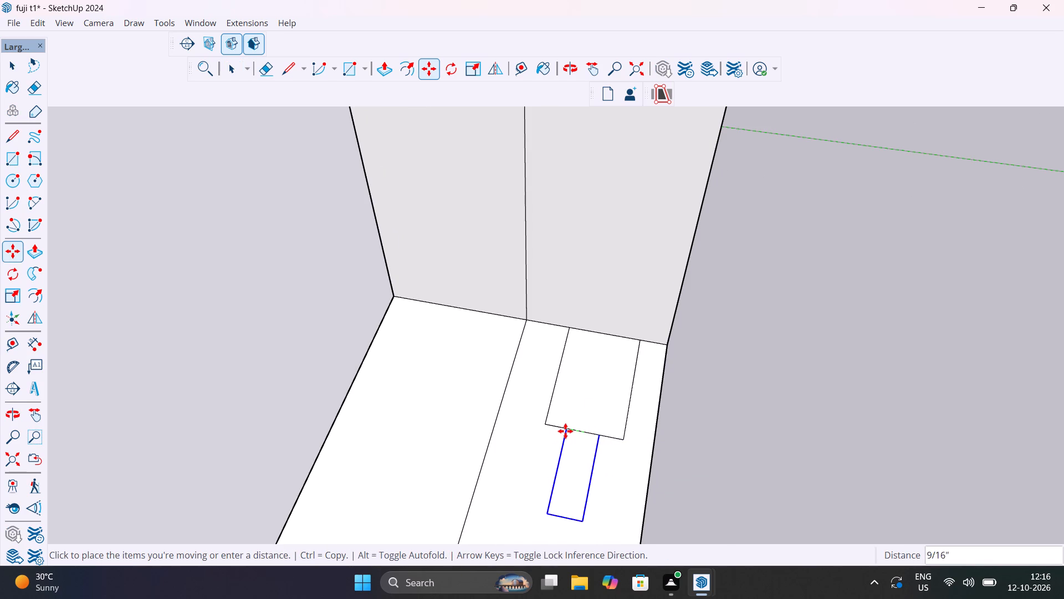
{"action": "left_click", "coordinate": [565, 431]}
Delete the shared edge between the two sill rectangles to merge them into one stepped profile.
{"action": "scroll", "coordinate": [584, 433], "scroll_direction": "up", "scroll_amount": 8}
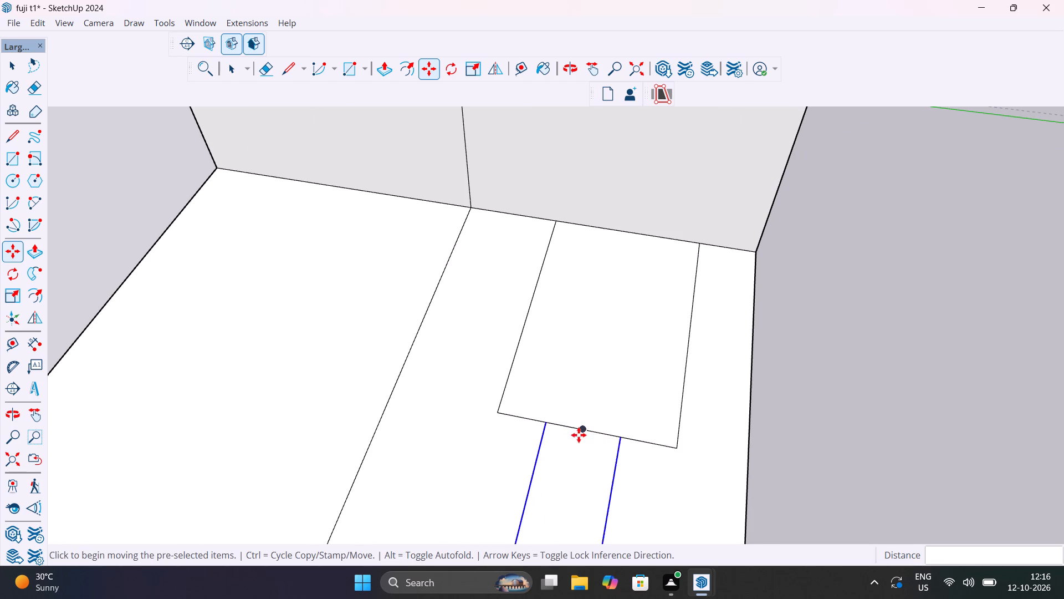
{"action": "key", "text": "space"}
{"action": "left_click", "coordinate": [586, 433]}
{"action": "left_click", "coordinate": [591, 432]}
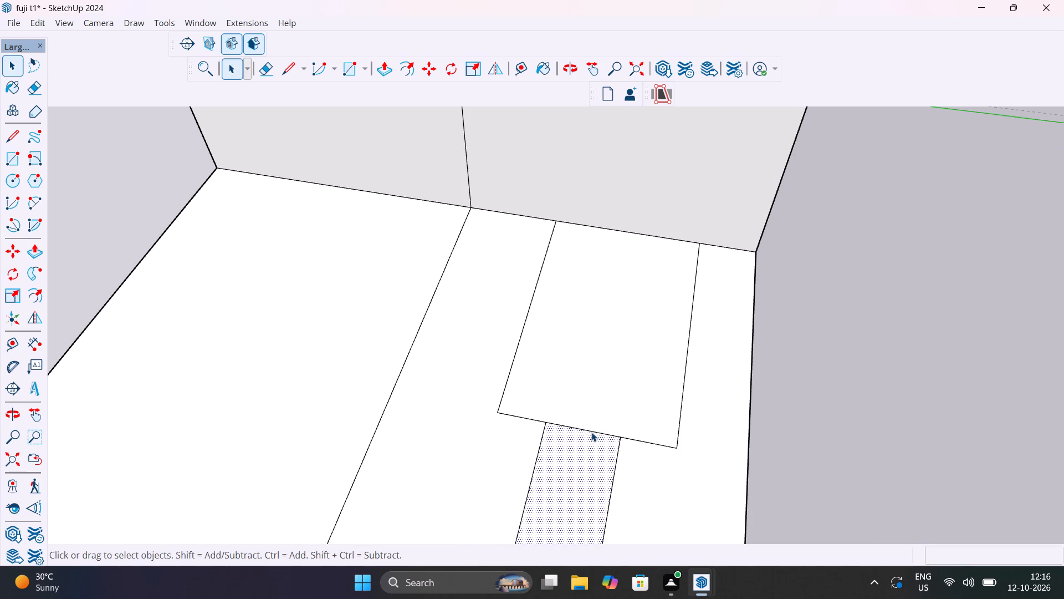
{"action": "key", "text": "Delete"}
Shorten the profile's narrow tongue by moving its end edge about 1 3/8" toward the jamb.
{"action": "scroll", "coordinate": [586, 422], "scroll_direction": "down", "scroll_amount": 13}
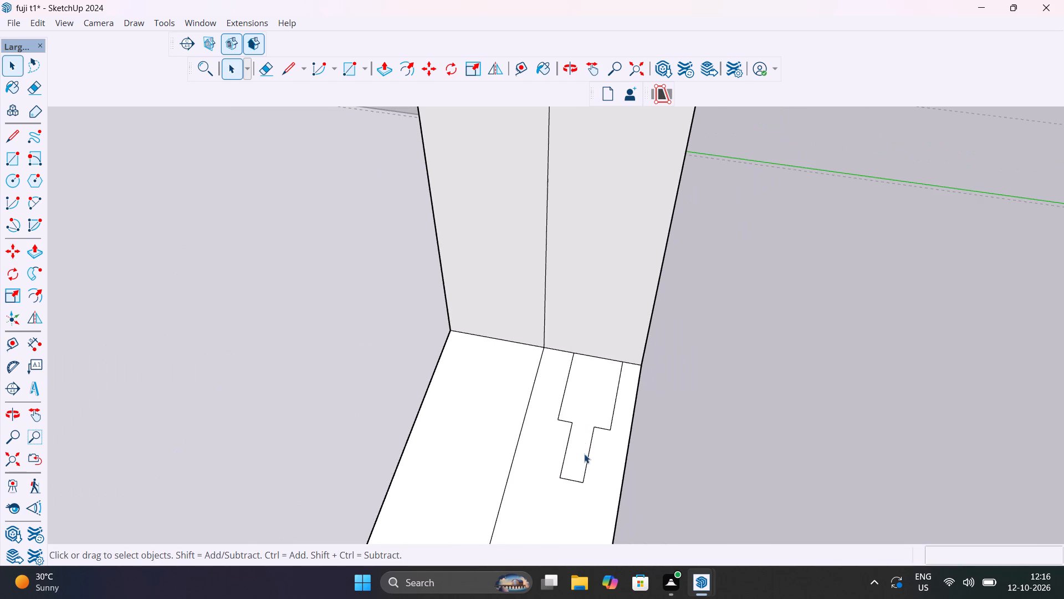
{"action": "left_click", "coordinate": [575, 481]}
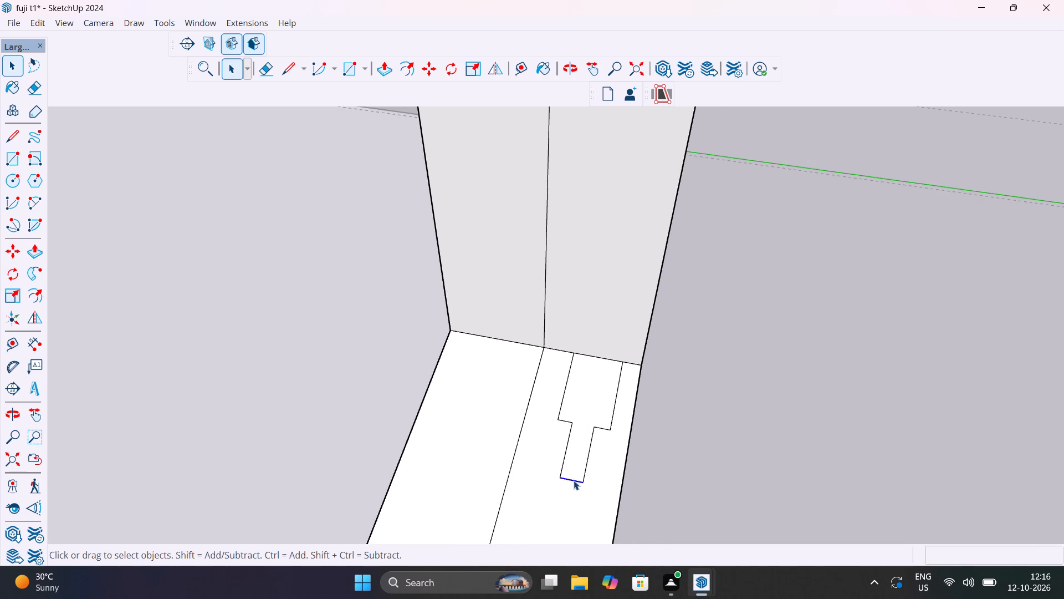
{"action": "key", "text": "m"}
{"action": "left_click", "coordinate": [581, 480]}
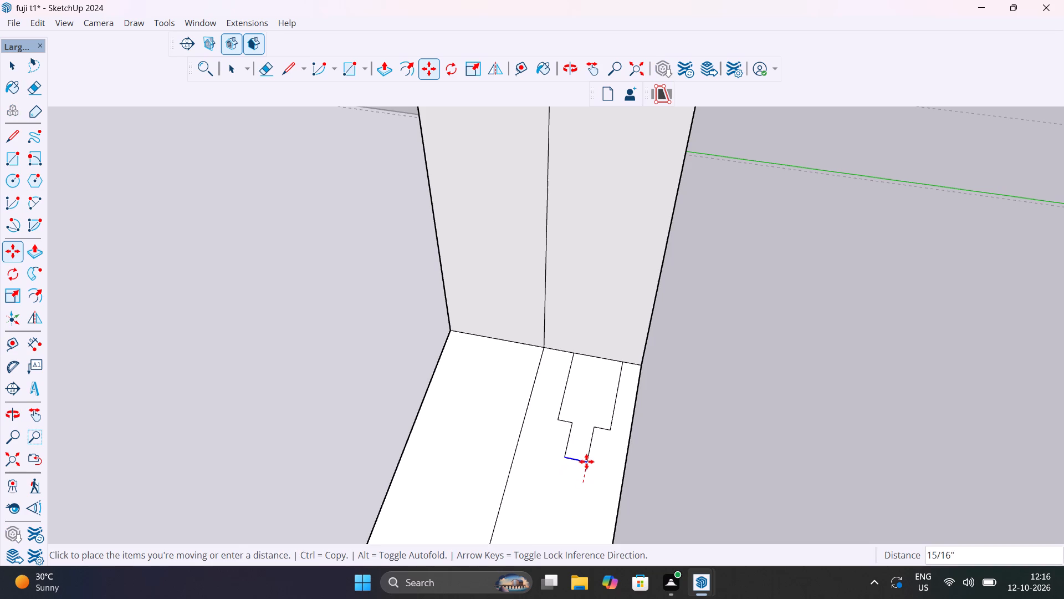
{"action": "left_click", "coordinate": [588, 453]}
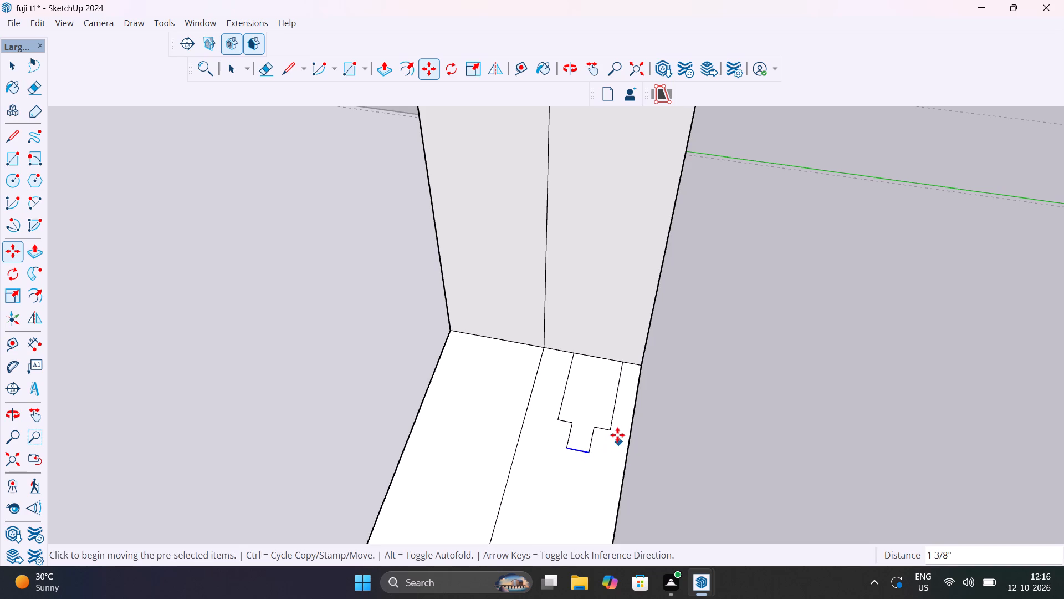
Narrow the profile's wide part by moving both long edges slightly inward, the one nearest the mid-depth line by about 3/16".
{"action": "scroll", "coordinate": [614, 407], "scroll_direction": "up", "scroll_amount": 4}
{"action": "key", "text": "space"}
{"action": "left_click", "coordinate": [615, 410]}
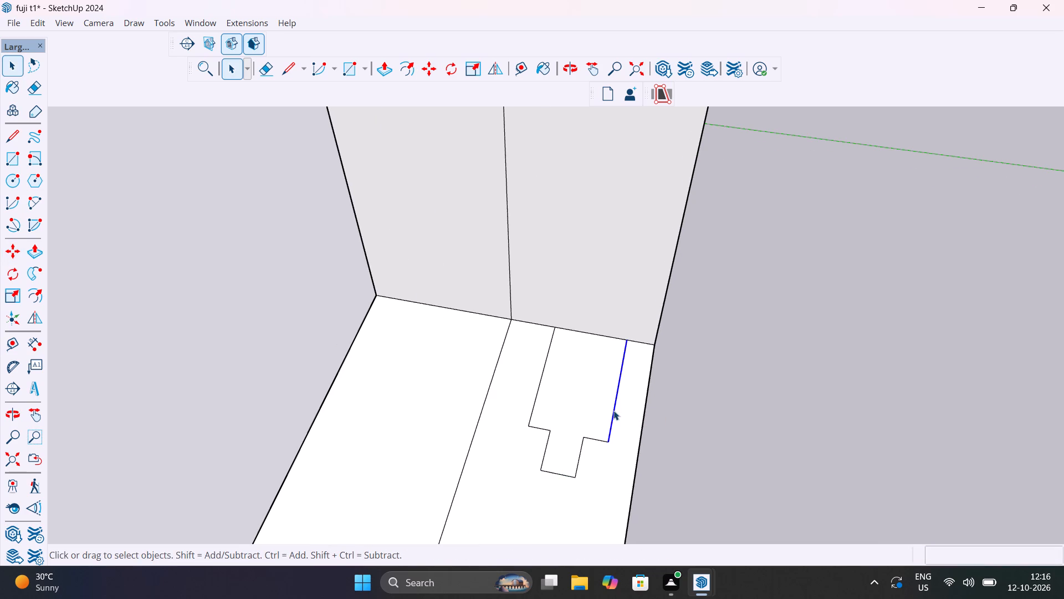
{"action": "key", "text": "m"}
{"action": "left_click", "coordinate": [609, 439]}
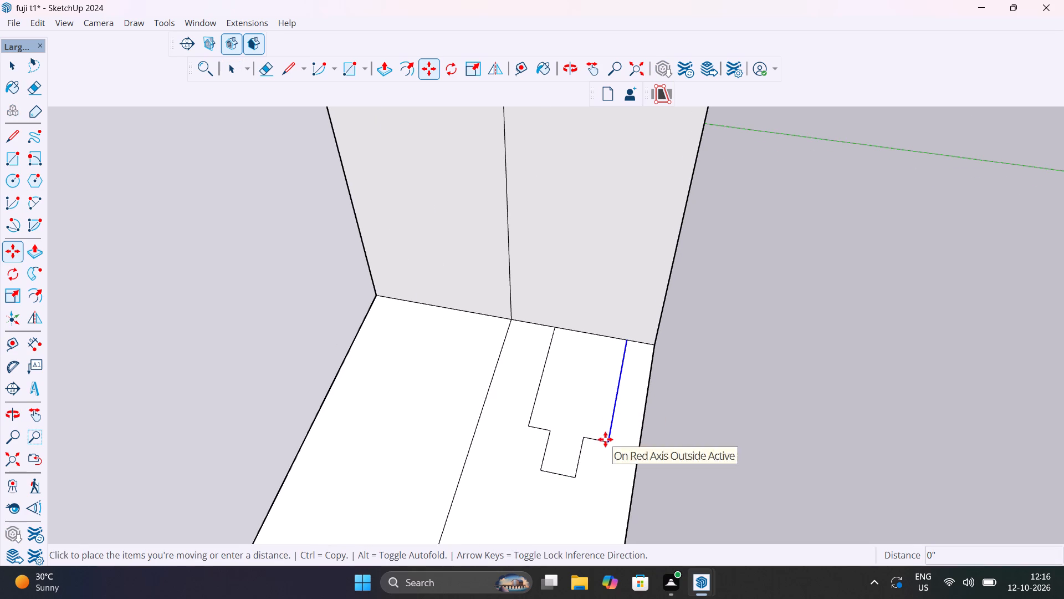
{"action": "left_click", "coordinate": [603, 439]}
{"action": "key", "text": "space"}
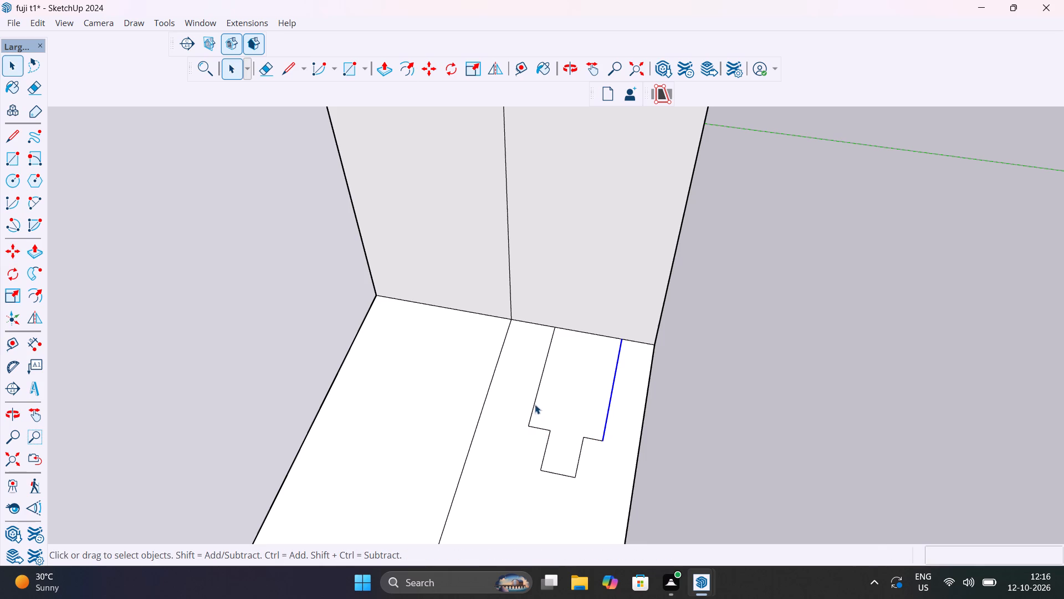
{"action": "left_click", "coordinate": [534, 402]}
{"action": "key", "text": "m"}
{"action": "left_click", "coordinate": [529, 422]}
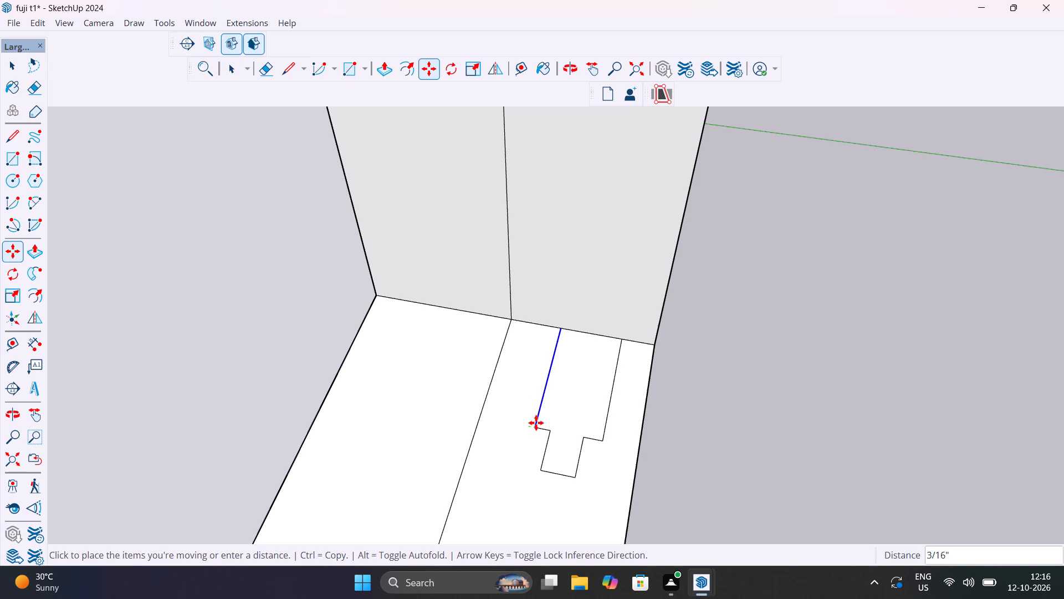
{"action": "left_click", "coordinate": [535, 423]}
{"action": "key", "text": "space"}
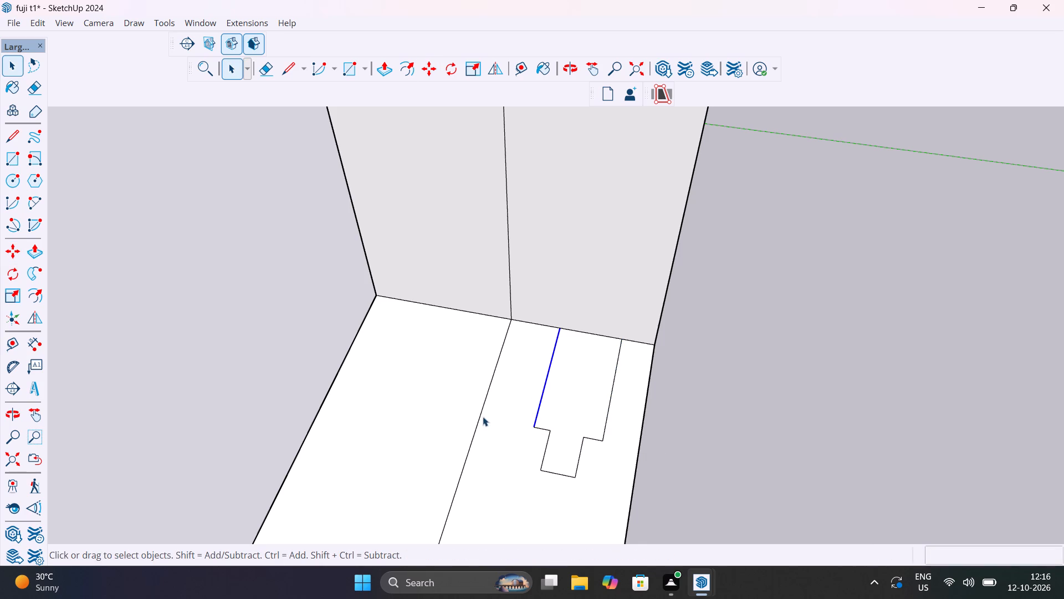
Weld the four mid-depth edges running around the window opening's sill, jambs and head into one sweep path.
{"action": "left_click", "coordinate": [477, 419]}
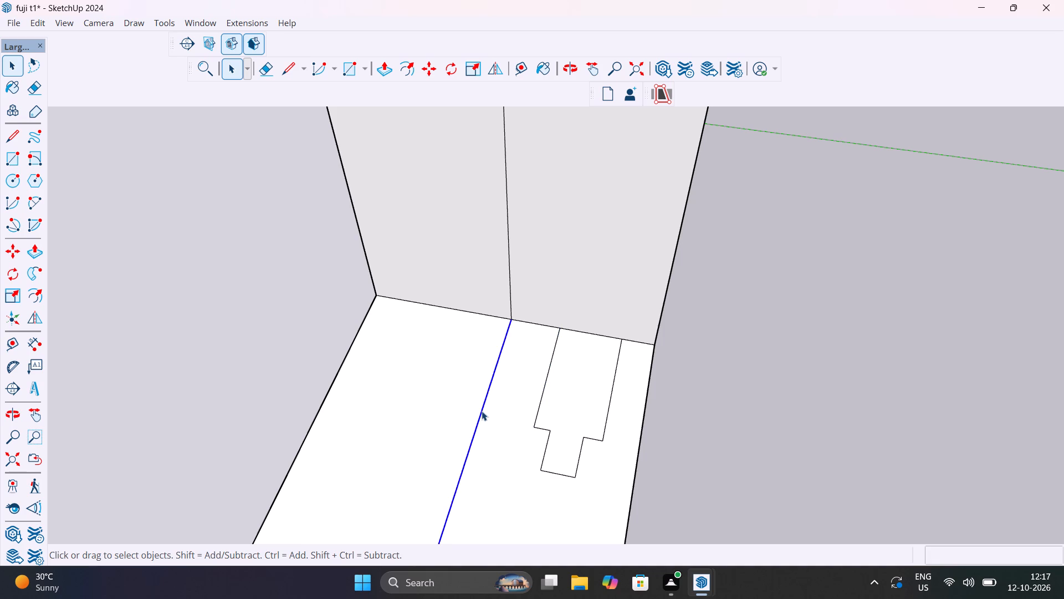
{"action": "left_click", "coordinate": [511, 298], "text": "shift"}
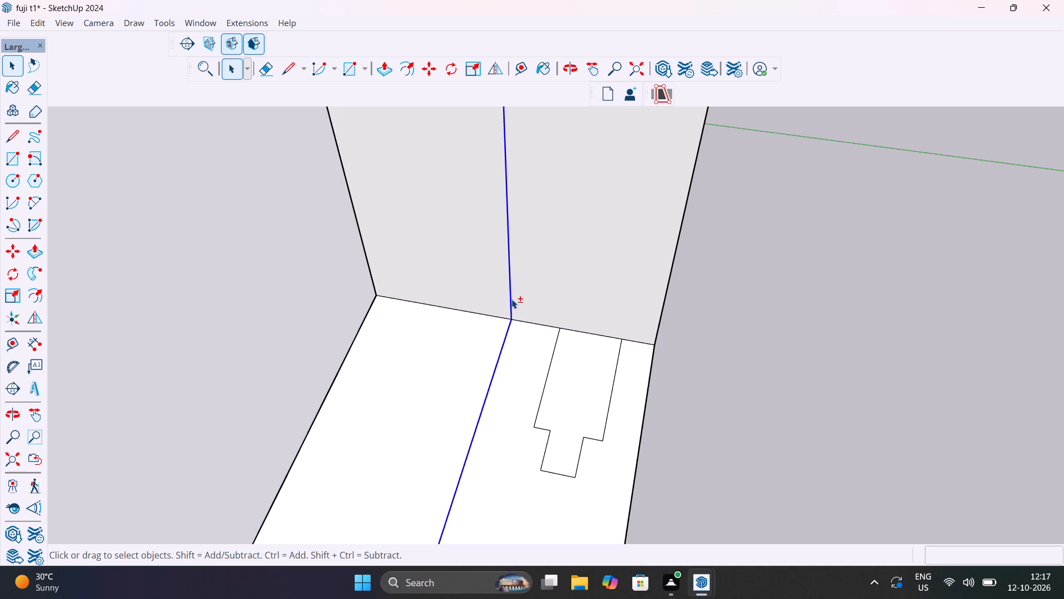
{"action": "scroll", "coordinate": [509, 306], "scroll_direction": "down", "scroll_amount": 14, "text": "shift"}
{"action": "scroll", "coordinate": [514, 390], "scroll_direction": "down", "scroll_amount": 15}
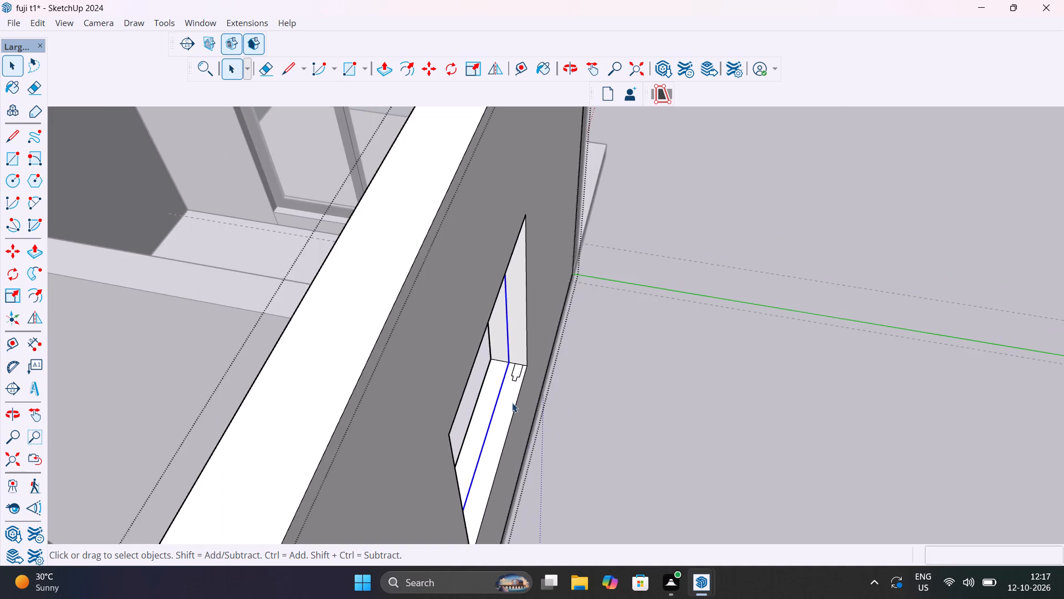
{"action": "middle_click_drag", "start_coordinate": [503, 402], "coordinate": [339, 473]}
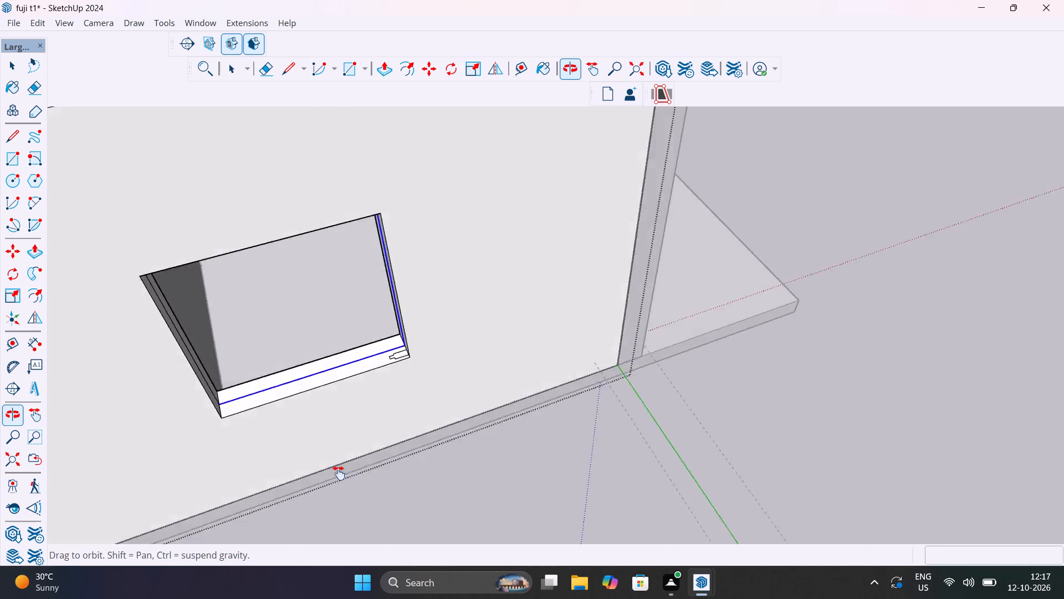
{"action": "middle_click_drag", "start_coordinate": [339, 473], "coordinate": [465, 598]}
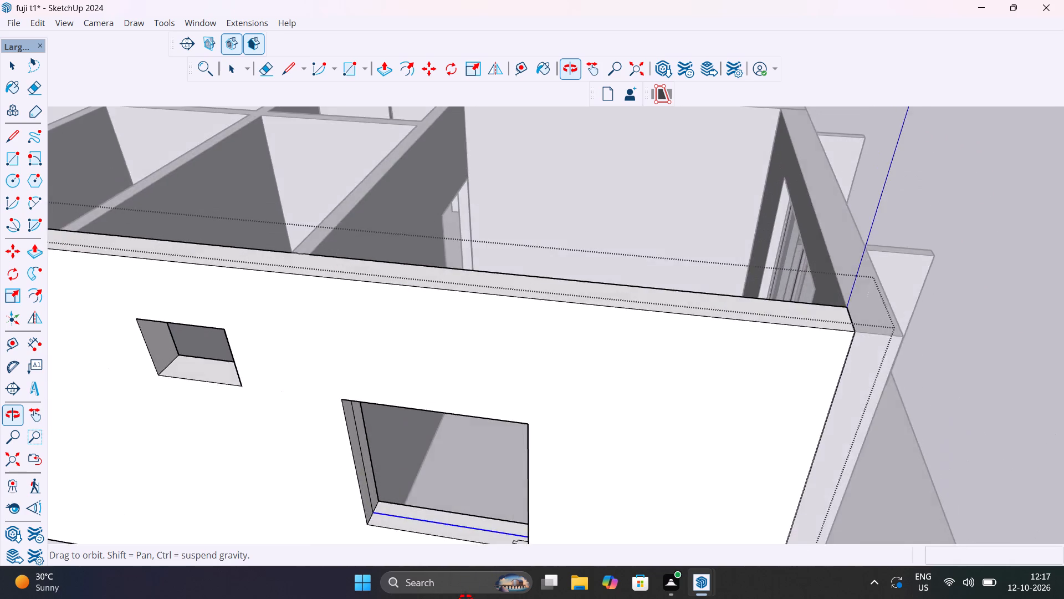
{"action": "middle_click_drag", "start_coordinate": [465, 598], "coordinate": [508, 474]}
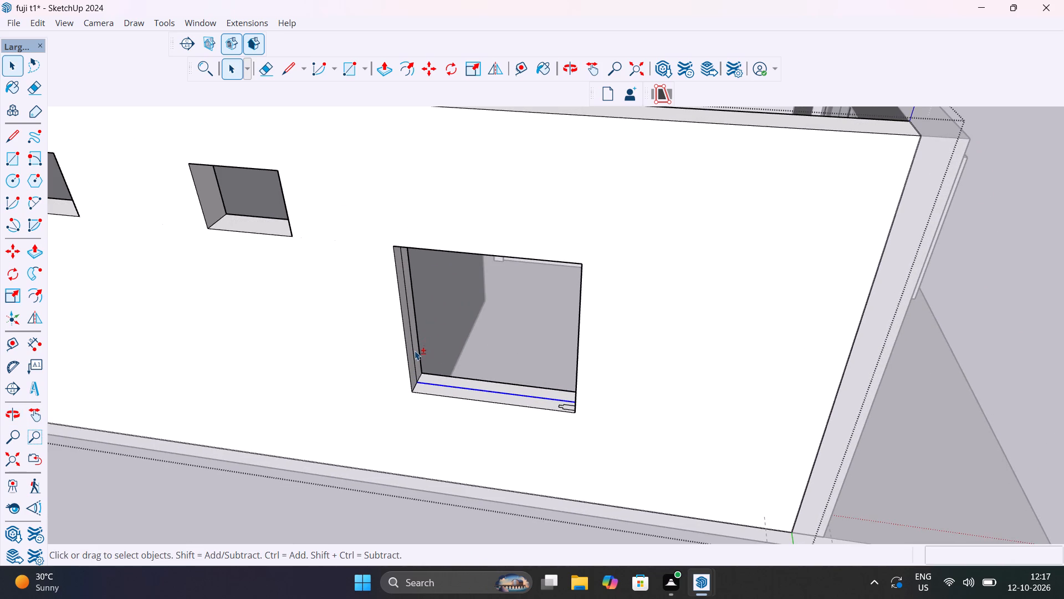
{"action": "left_click", "coordinate": [415, 351], "text": "shift"}
{"action": "middle_click_drag", "start_coordinate": [420, 388], "coordinate": [451, 480], "text": "shift"}
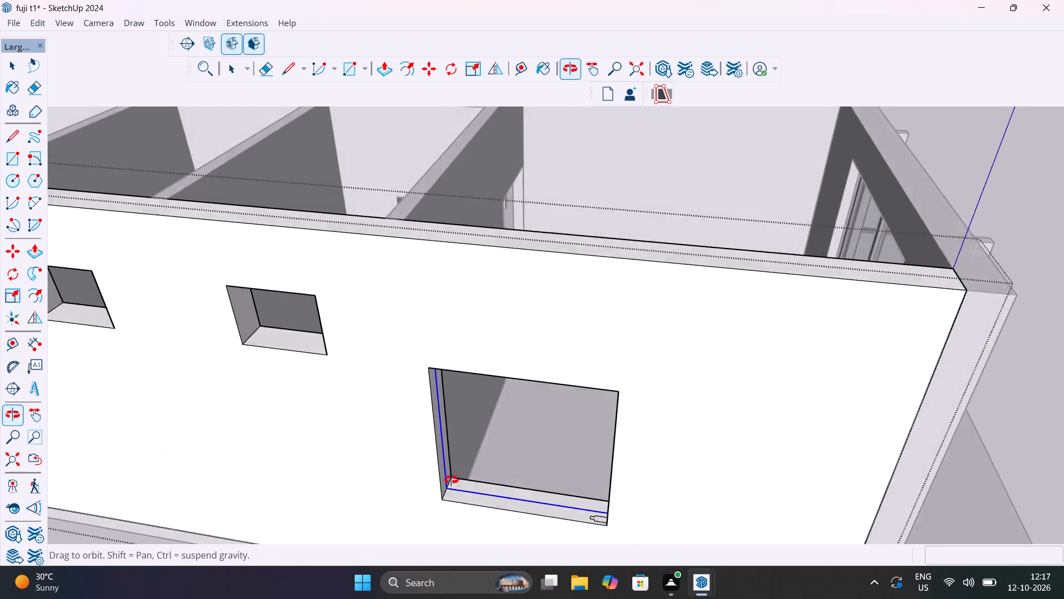
{"action": "middle_click_drag", "start_coordinate": [451, 480], "coordinate": [492, 357], "text": "shift"}
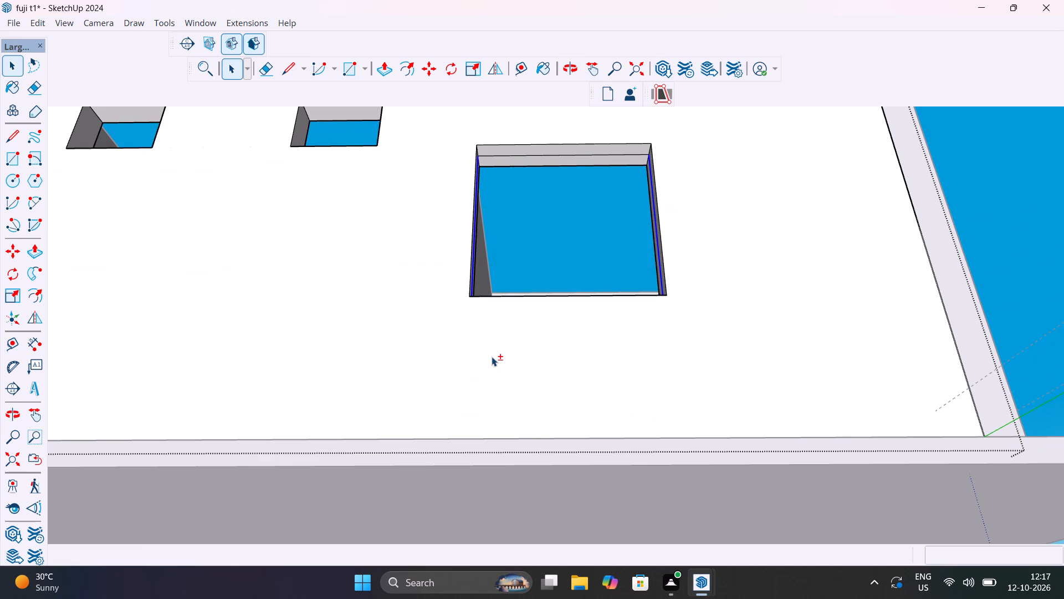
{"action": "scroll", "coordinate": [565, 145], "scroll_direction": "up", "scroll_amount": 5}
{"action": "left_click", "coordinate": [581, 163], "text": "shift"}
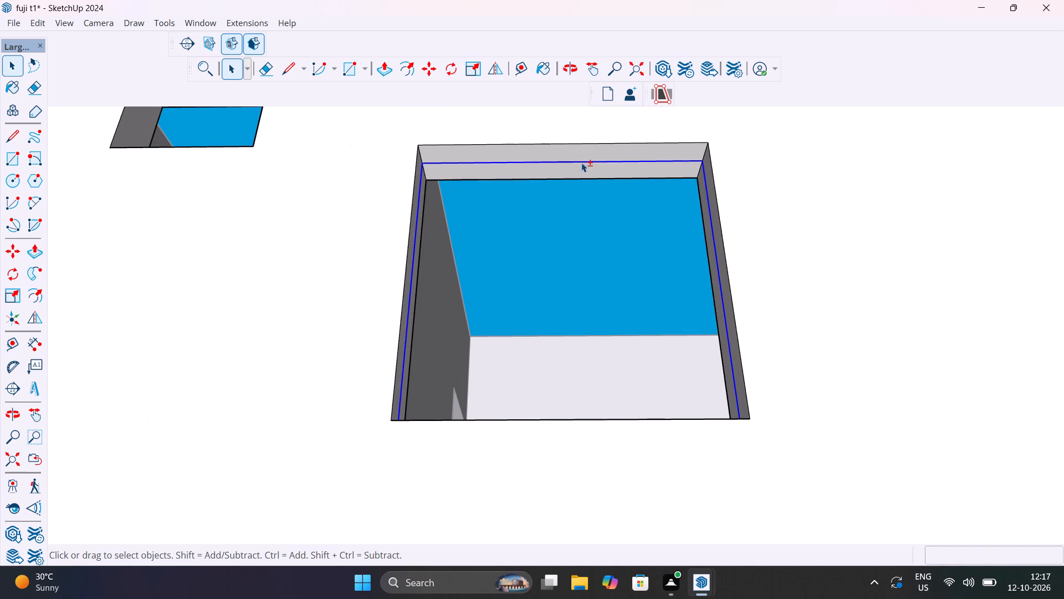
{"action": "right_click", "coordinate": [581, 163], "text": "shift"}
{"action": "left_click", "coordinate": [636, 326], "text": "shift"}
Sweep the stepped profile on the sill around the whole window opening with Follow Me, and leave the wall group.
{"action": "scroll", "coordinate": [594, 357], "scroll_direction": "down", "scroll_amount": 5}
{"action": "middle_click_drag", "start_coordinate": [600, 373], "coordinate": [416, 311]}
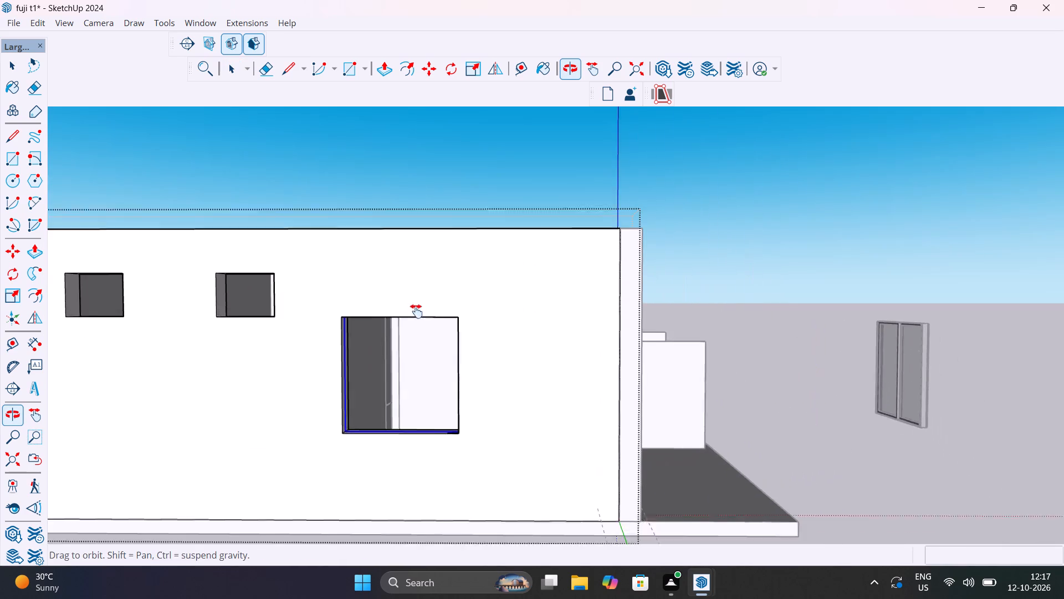
{"action": "middle_click_drag", "start_coordinate": [416, 311], "coordinate": [446, 383]}
{"action": "scroll", "coordinate": [462, 482], "scroll_direction": "up", "scroll_amount": 12}
{"action": "middle_click_drag", "start_coordinate": [480, 455], "coordinate": [499, 231], "text": "shift"}
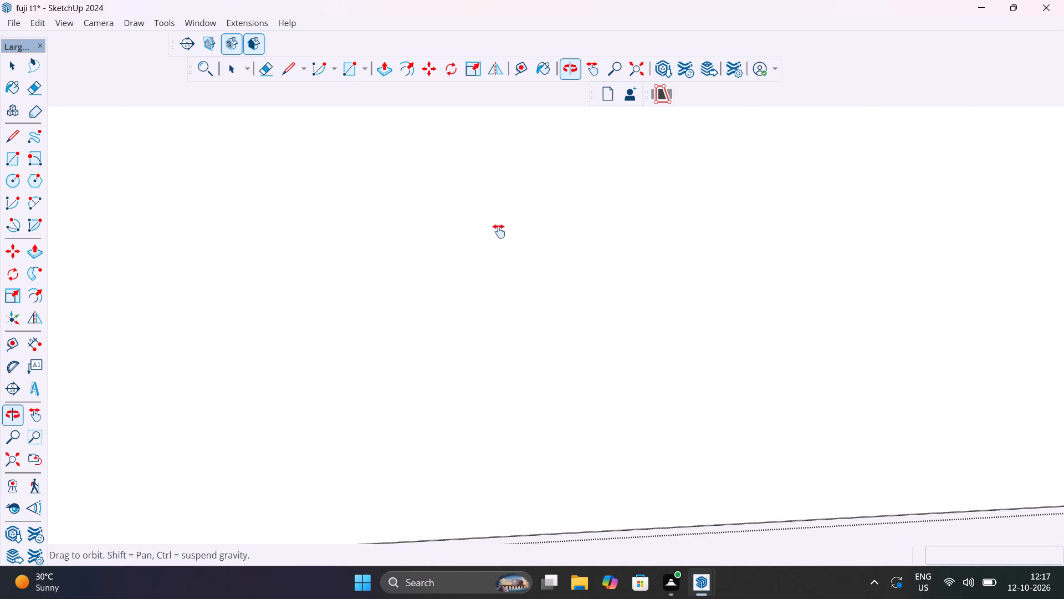
{"action": "middle_click_drag", "start_coordinate": [499, 231], "coordinate": [543, 366], "text": "shift"}
{"action": "scroll", "coordinate": [550, 374], "scroll_direction": "down", "scroll_amount": 14}
{"action": "scroll", "coordinate": [557, 257], "scroll_direction": "up", "scroll_amount": 10}
{"action": "left_click", "coordinate": [40, 276]}
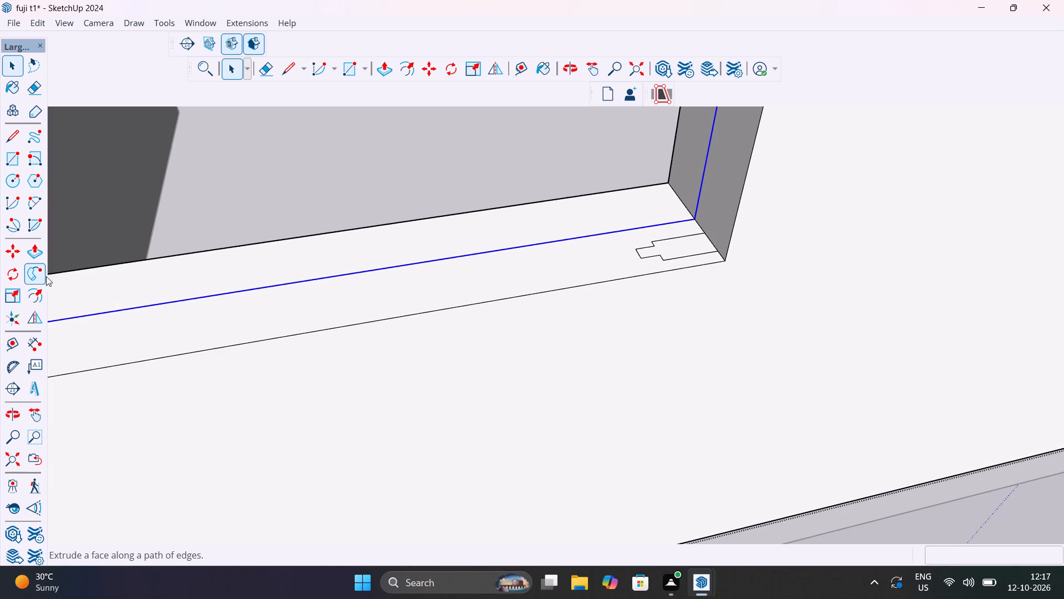
{"action": "left_click", "coordinate": [668, 251]}
{"action": "scroll", "coordinate": [671, 258], "scroll_direction": "down", "scroll_amount": 7}
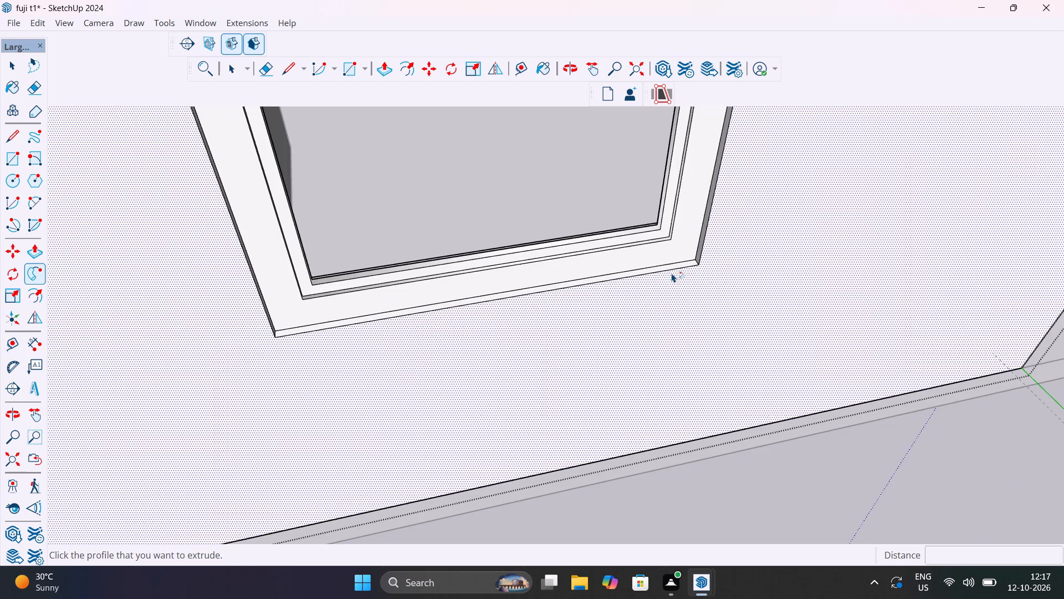
{"action": "scroll", "coordinate": [672, 273], "scroll_direction": "down", "scroll_amount": 7}
{"action": "key", "text": "space"}
{"action": "scroll", "coordinate": [630, 368], "scroll_direction": "down", "scroll_amount": 8}
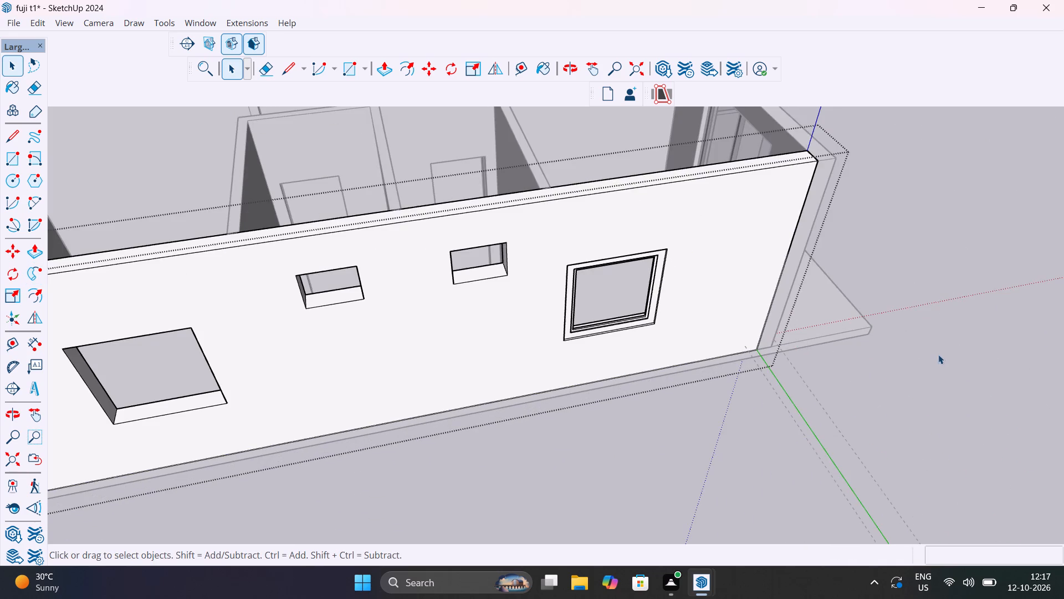
{"action": "left_click", "coordinate": [944, 353]}
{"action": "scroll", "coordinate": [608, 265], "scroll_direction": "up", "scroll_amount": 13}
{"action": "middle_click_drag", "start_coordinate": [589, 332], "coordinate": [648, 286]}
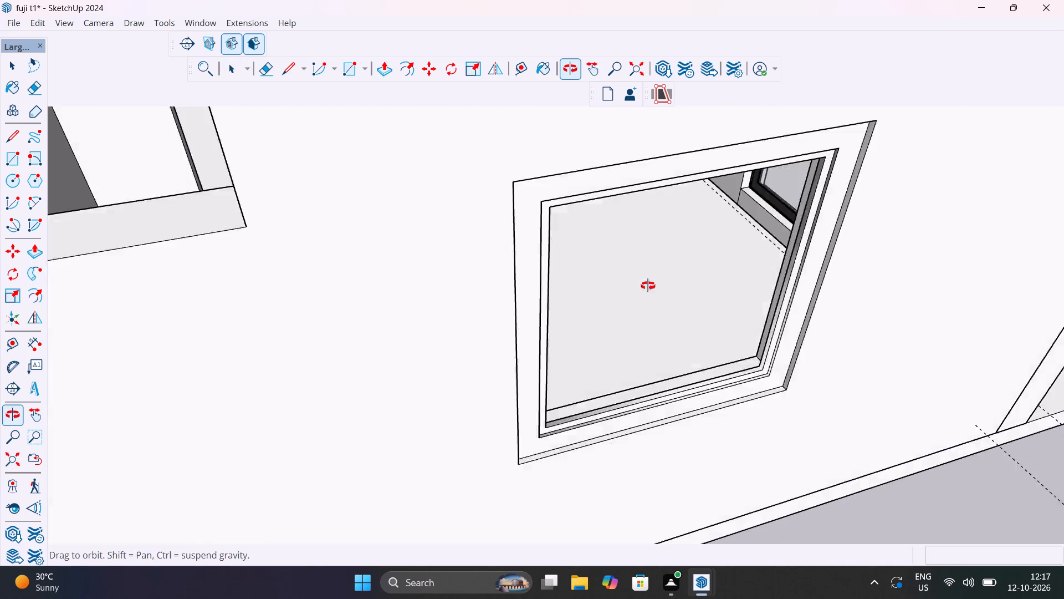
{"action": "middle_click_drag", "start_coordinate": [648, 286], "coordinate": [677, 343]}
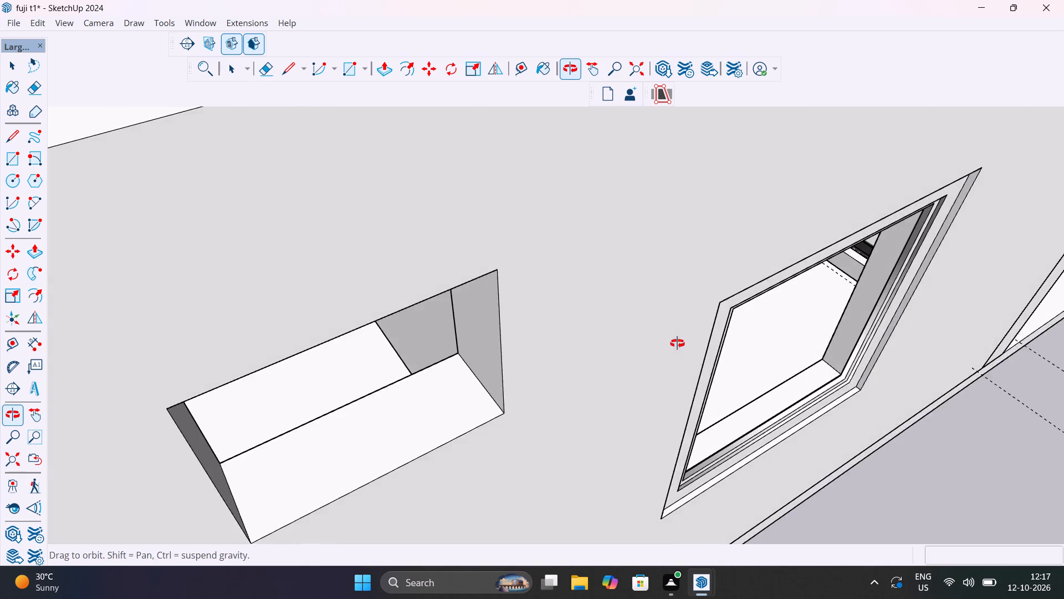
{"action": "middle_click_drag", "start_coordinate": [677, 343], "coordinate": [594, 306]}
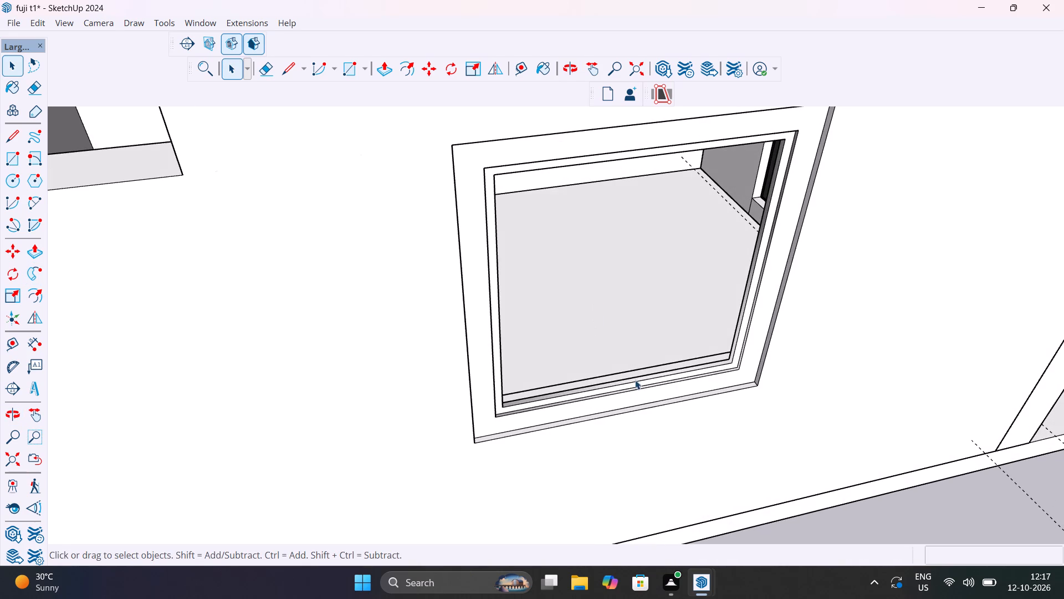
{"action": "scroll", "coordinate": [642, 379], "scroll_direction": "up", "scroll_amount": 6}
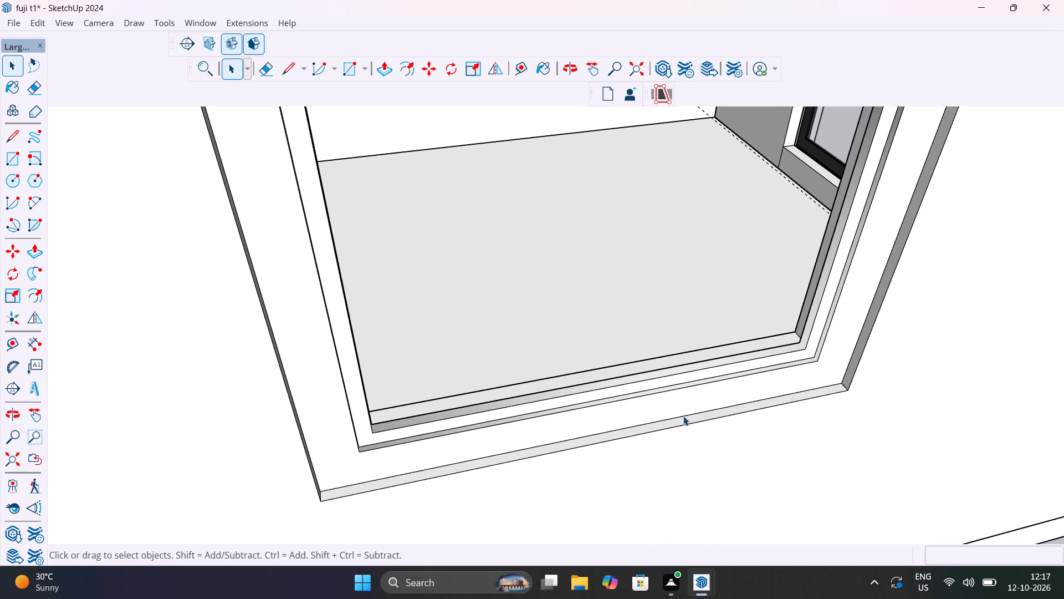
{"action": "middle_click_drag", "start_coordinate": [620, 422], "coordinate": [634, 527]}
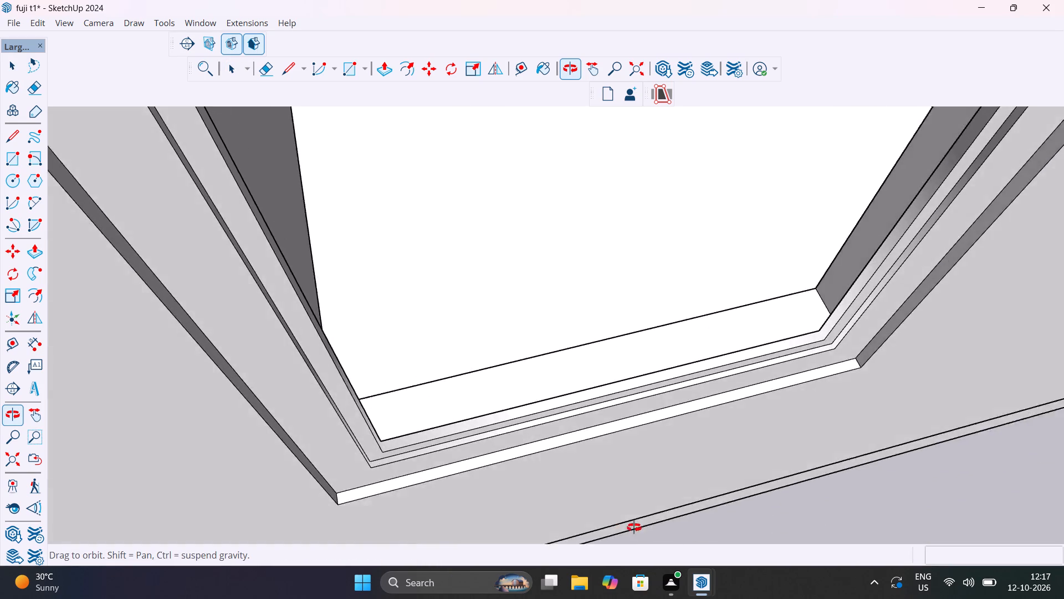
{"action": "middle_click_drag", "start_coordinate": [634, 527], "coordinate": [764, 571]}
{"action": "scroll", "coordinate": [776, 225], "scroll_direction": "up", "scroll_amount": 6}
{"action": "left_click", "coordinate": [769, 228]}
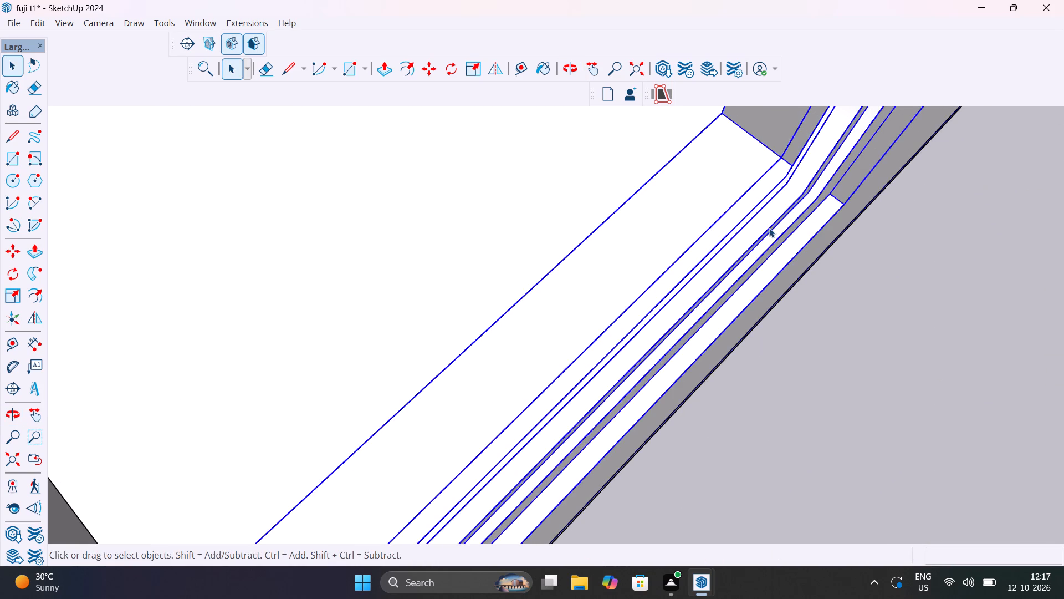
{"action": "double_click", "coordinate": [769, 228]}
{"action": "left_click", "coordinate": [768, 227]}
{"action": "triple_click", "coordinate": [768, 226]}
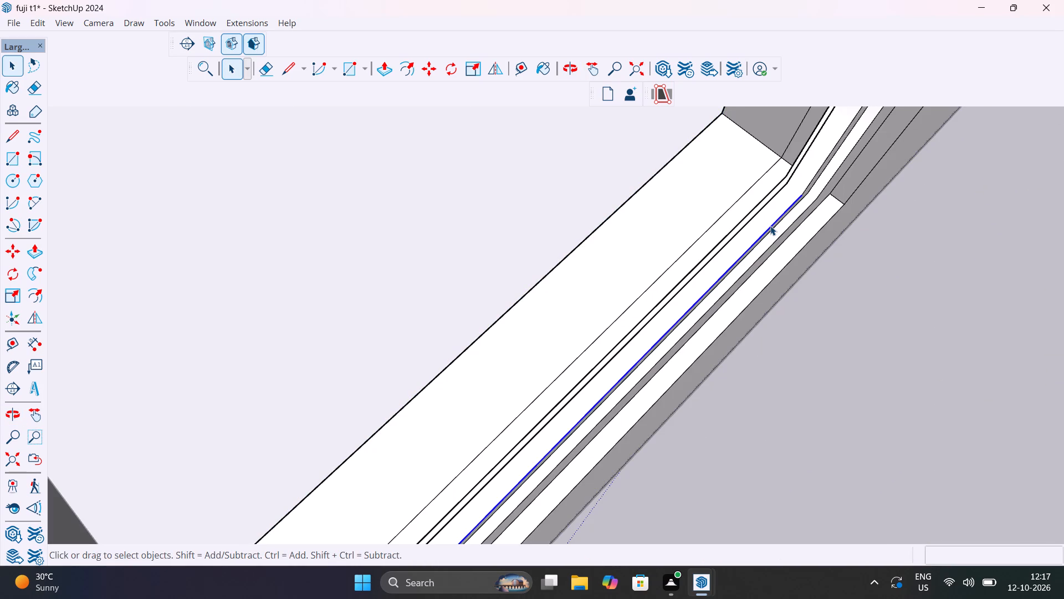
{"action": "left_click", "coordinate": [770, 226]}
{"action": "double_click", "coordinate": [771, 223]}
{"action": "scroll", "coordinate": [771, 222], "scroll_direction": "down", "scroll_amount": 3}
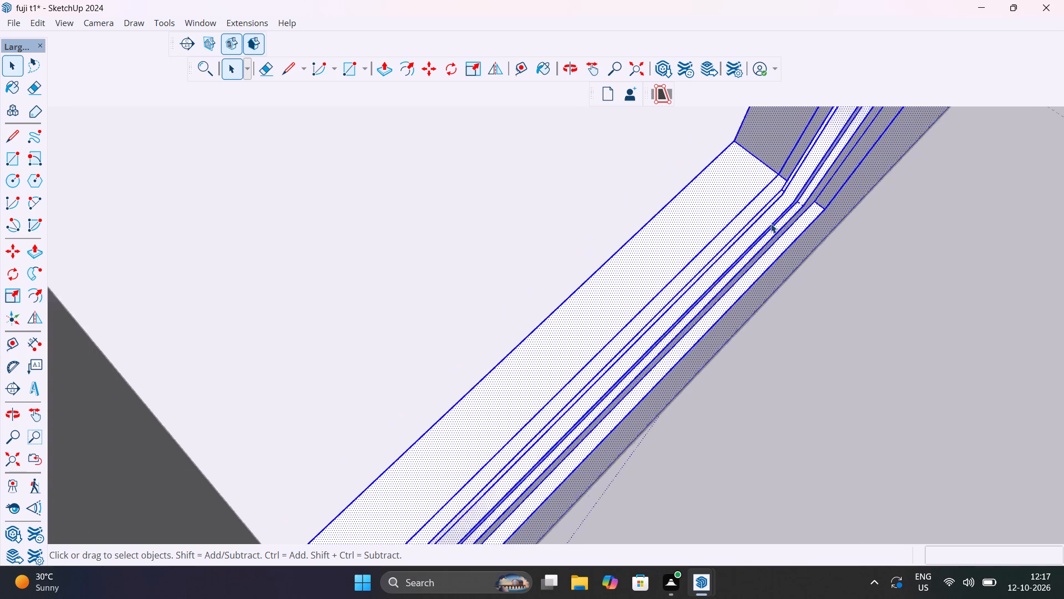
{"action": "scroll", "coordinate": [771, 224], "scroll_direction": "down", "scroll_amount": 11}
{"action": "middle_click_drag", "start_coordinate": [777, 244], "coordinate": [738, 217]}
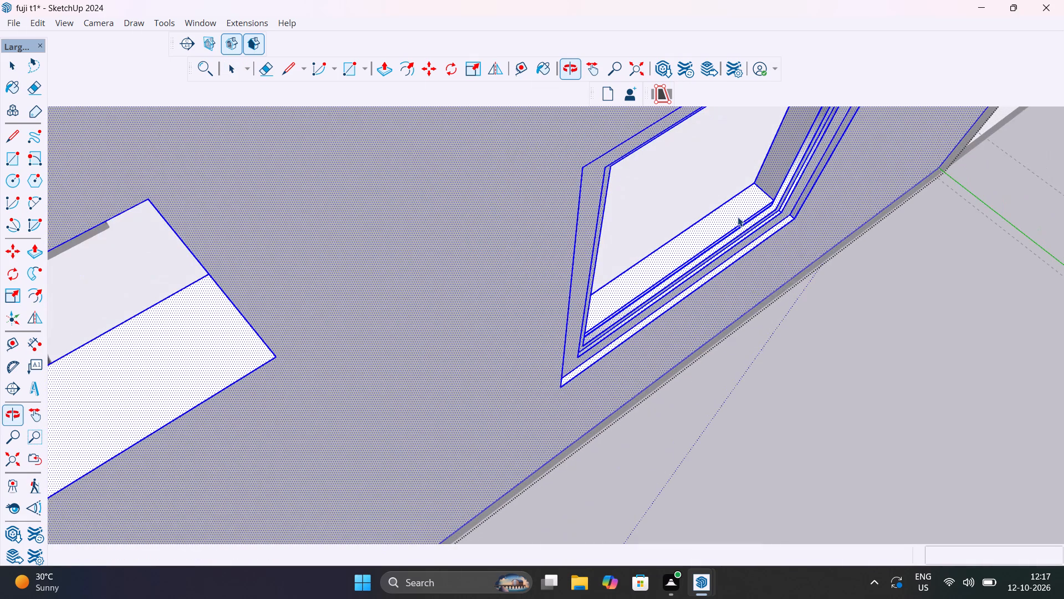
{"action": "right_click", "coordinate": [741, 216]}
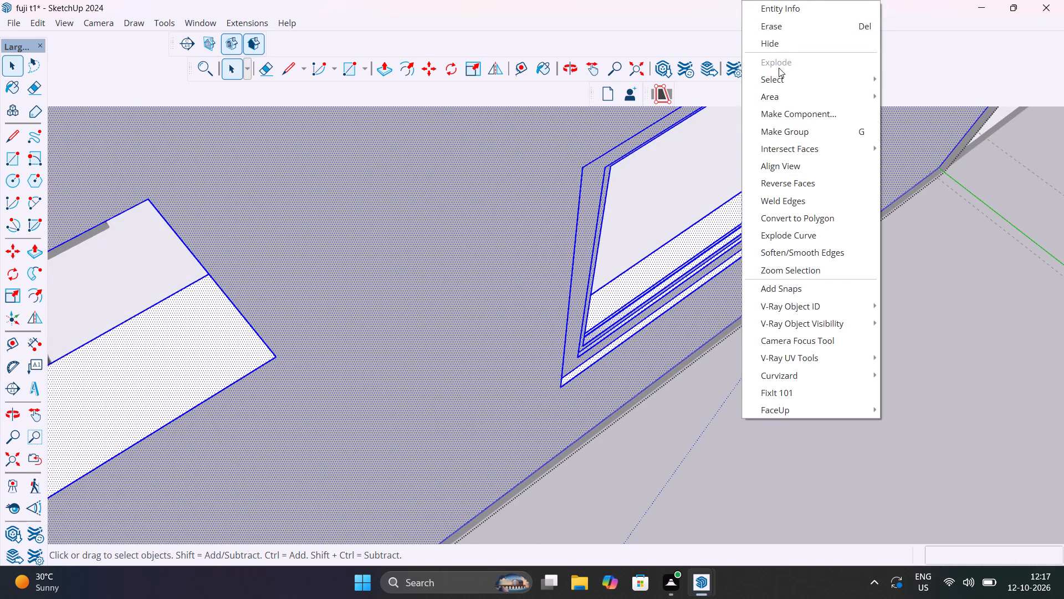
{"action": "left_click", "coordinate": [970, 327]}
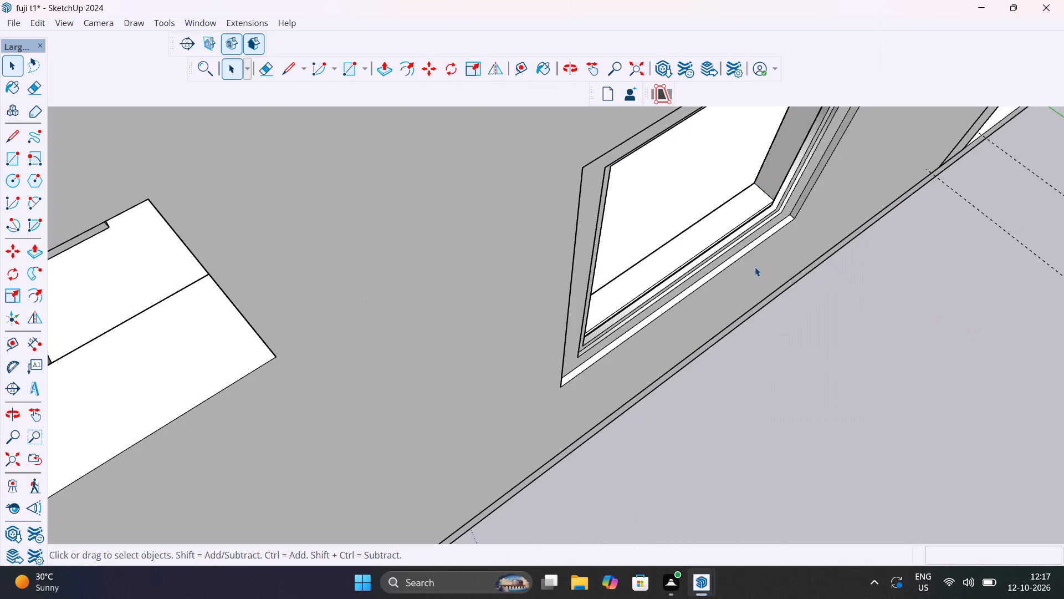
Draw a pane rectangle about 3' 2" square across the swept frame's inner opening, between opposite inner corners.
{"action": "scroll", "coordinate": [774, 195], "scroll_direction": "up", "scroll_amount": 11}
{"action": "middle_click_drag", "start_coordinate": [816, 283], "coordinate": [991, 284]}
{"action": "scroll", "coordinate": [787, 287], "scroll_direction": "down", "scroll_amount": 8}
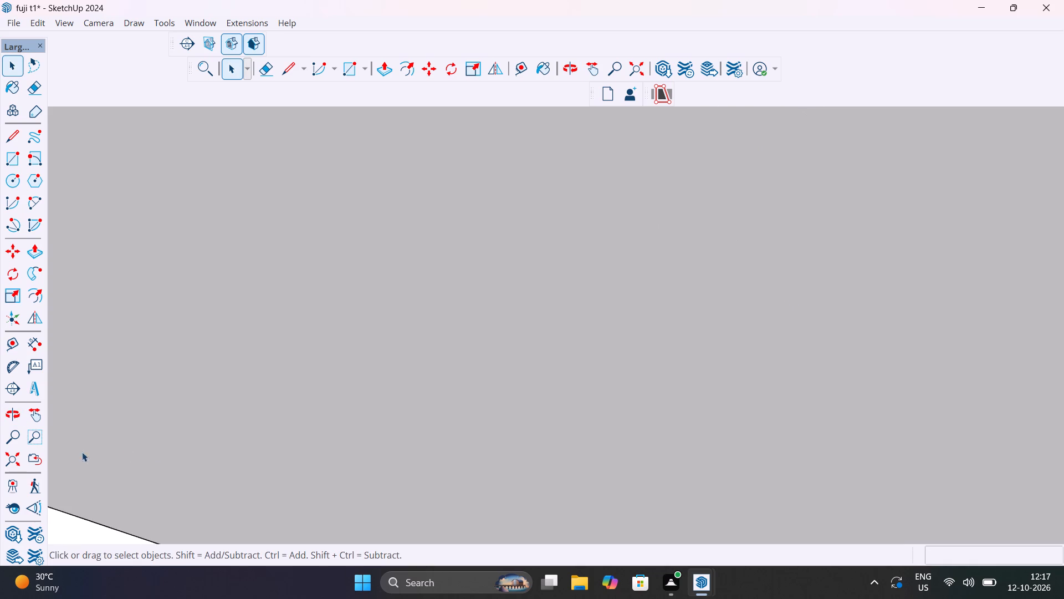
{"action": "left_click", "coordinate": [12, 461]}
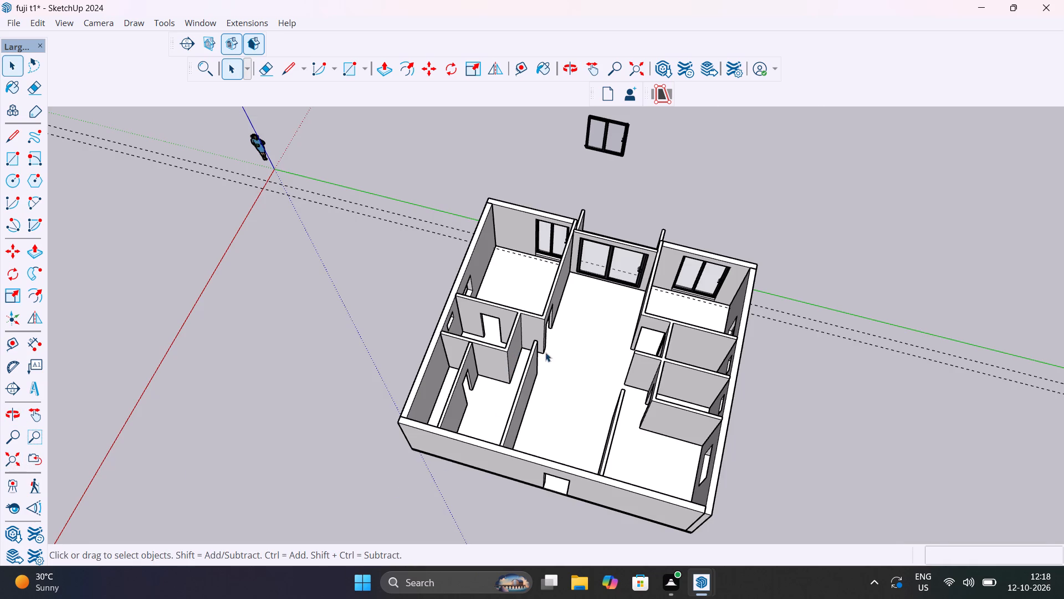
{"action": "scroll", "coordinate": [719, 329], "scroll_direction": "up", "scroll_amount": 20}
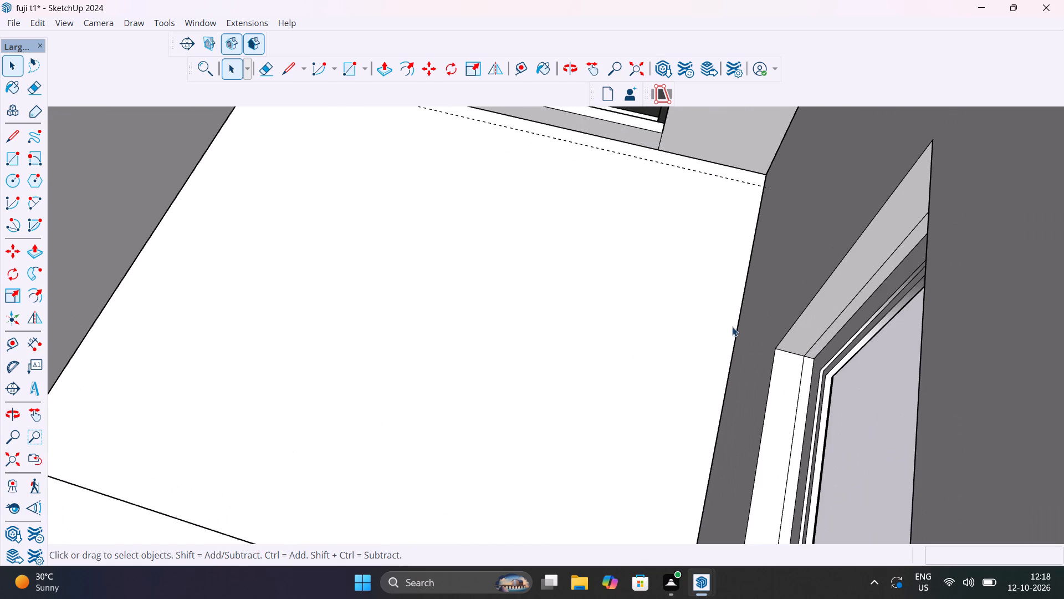
{"action": "middle_click_drag", "start_coordinate": [839, 382], "coordinate": [543, 331]}
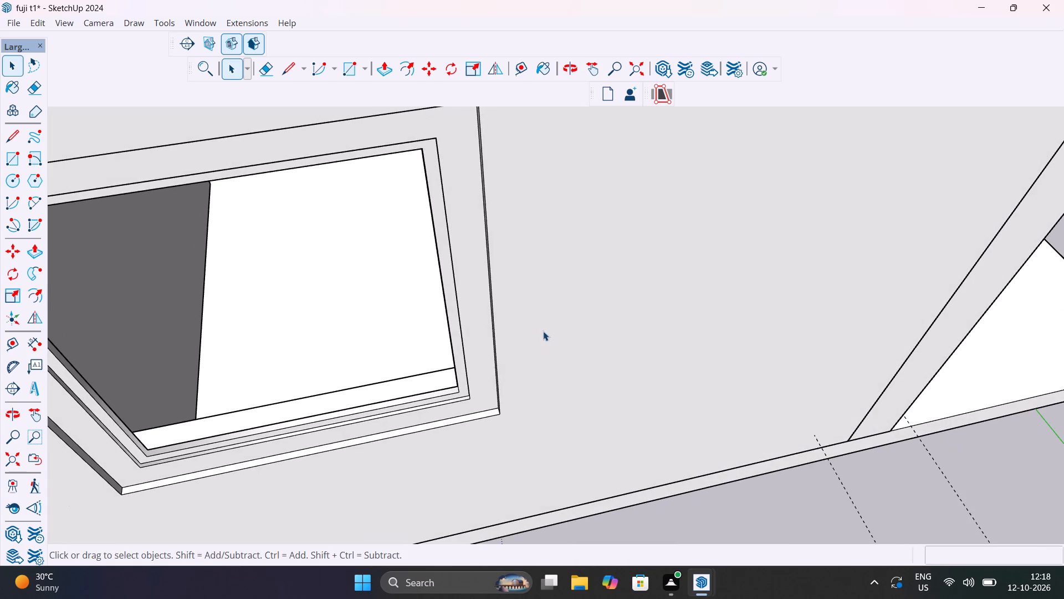
{"action": "middle_click_drag", "start_coordinate": [540, 358], "coordinate": [646, 324], "text": "shift"}
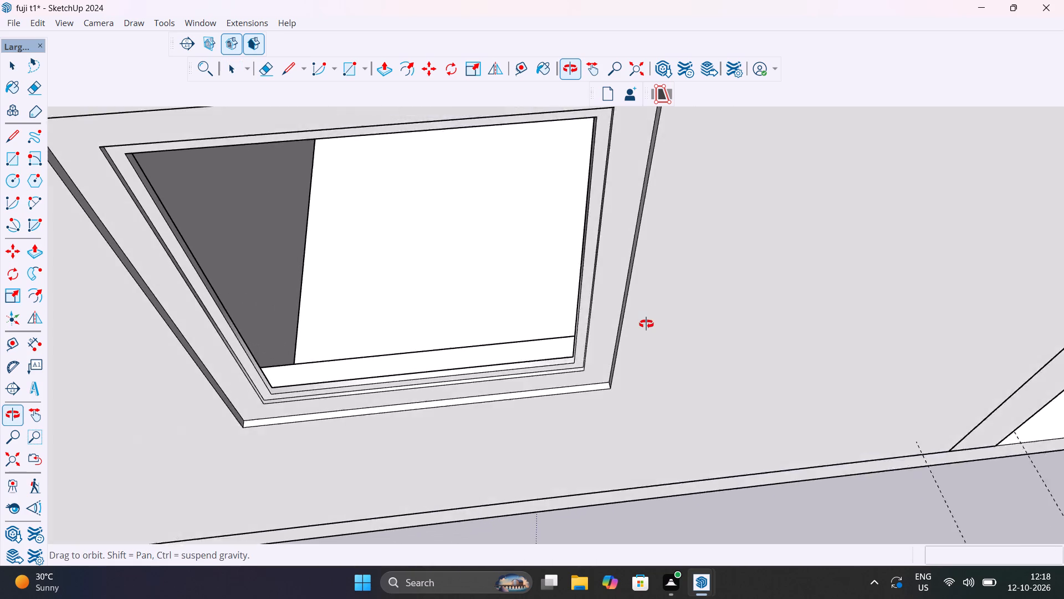
{"action": "middle_click_drag", "start_coordinate": [646, 324], "coordinate": [646, 325], "text": "shift"}
{"action": "middle_click_drag", "start_coordinate": [323, 349], "coordinate": [390, 403], "text": "shift"}
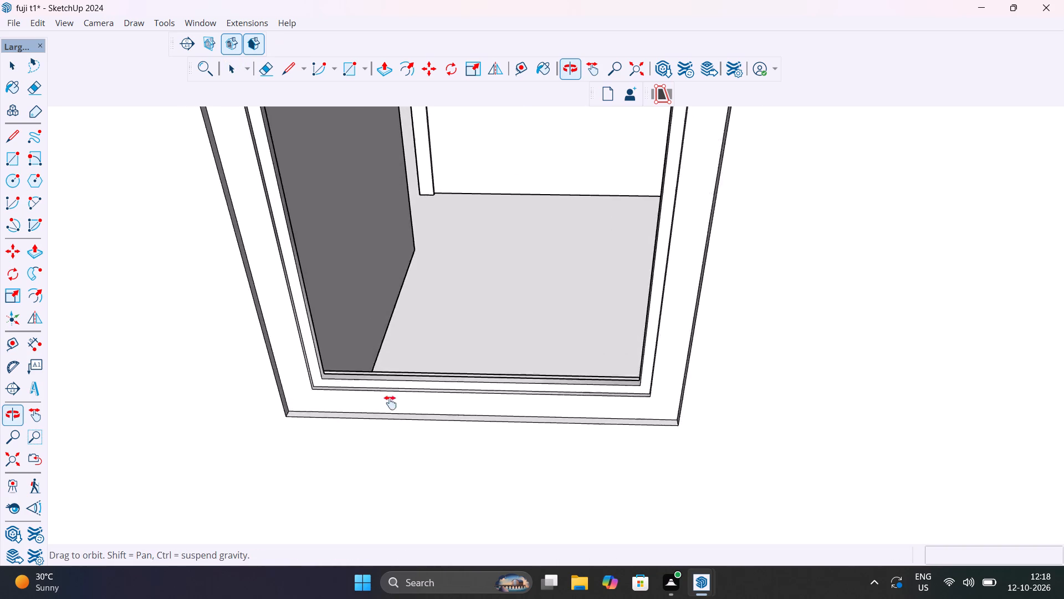
{"action": "middle_click_drag", "start_coordinate": [390, 403], "coordinate": [354, 404], "text": "shift"}
{"action": "key", "text": "r"}
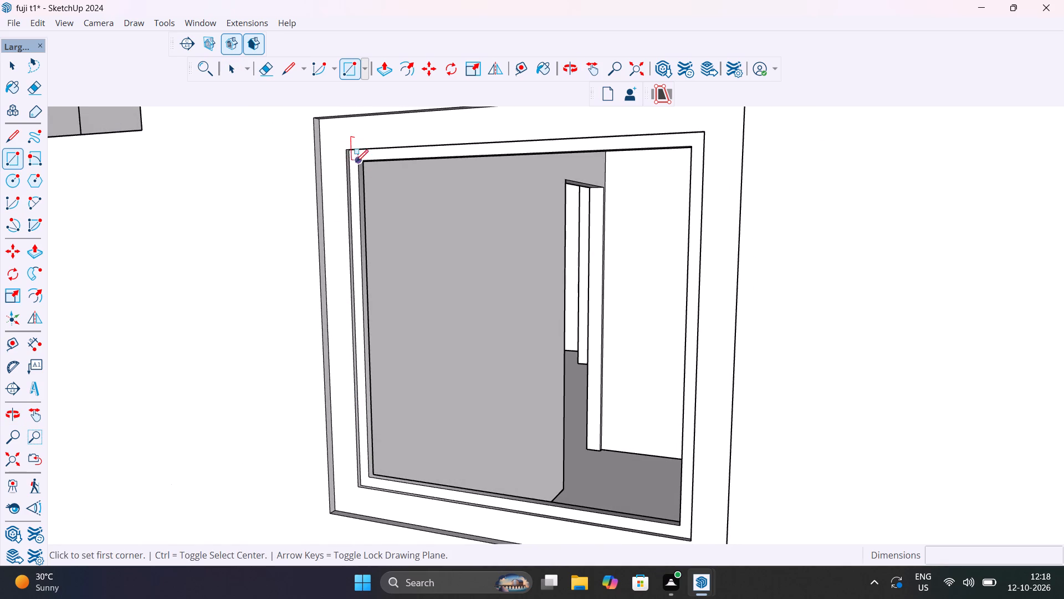
{"action": "scroll", "coordinate": [348, 165], "scroll_direction": "up", "scroll_amount": 16}
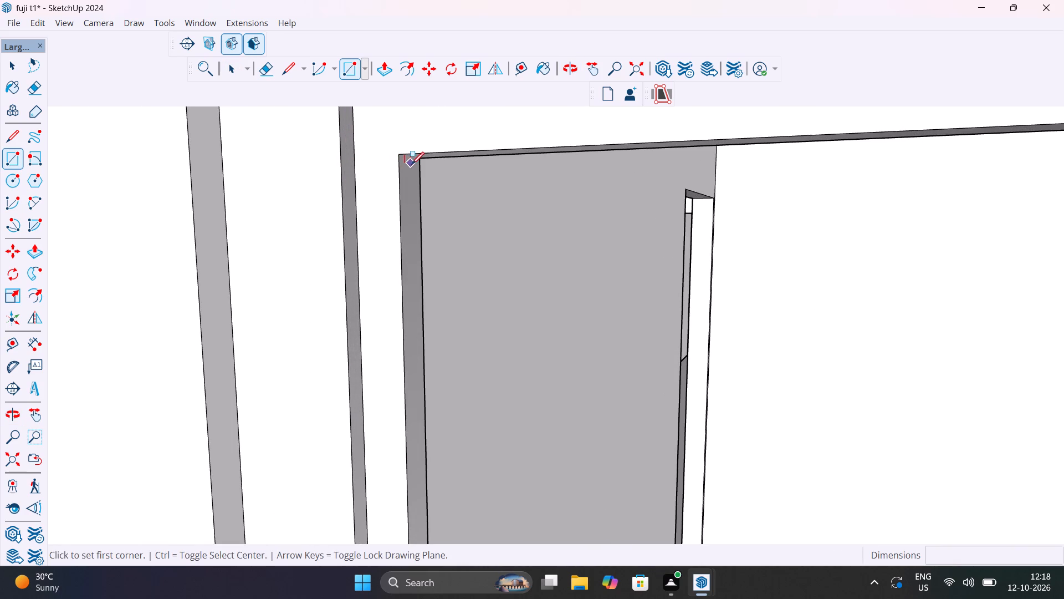
{"action": "left_click", "coordinate": [414, 170]}
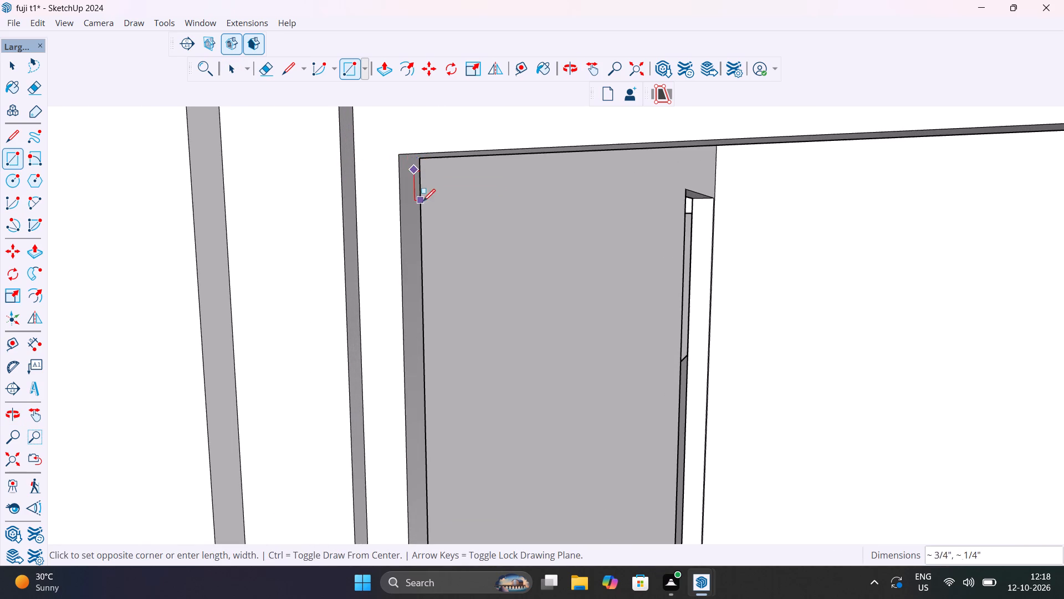
{"action": "scroll", "coordinate": [423, 202], "scroll_direction": "down", "scroll_amount": 15}
{"action": "scroll", "coordinate": [424, 215], "scroll_direction": "down", "scroll_amount": 7}
{"action": "middle_click_drag", "start_coordinate": [511, 353], "coordinate": [598, 380]}
{"action": "scroll", "coordinate": [832, 454], "scroll_direction": "up", "scroll_amount": 10}
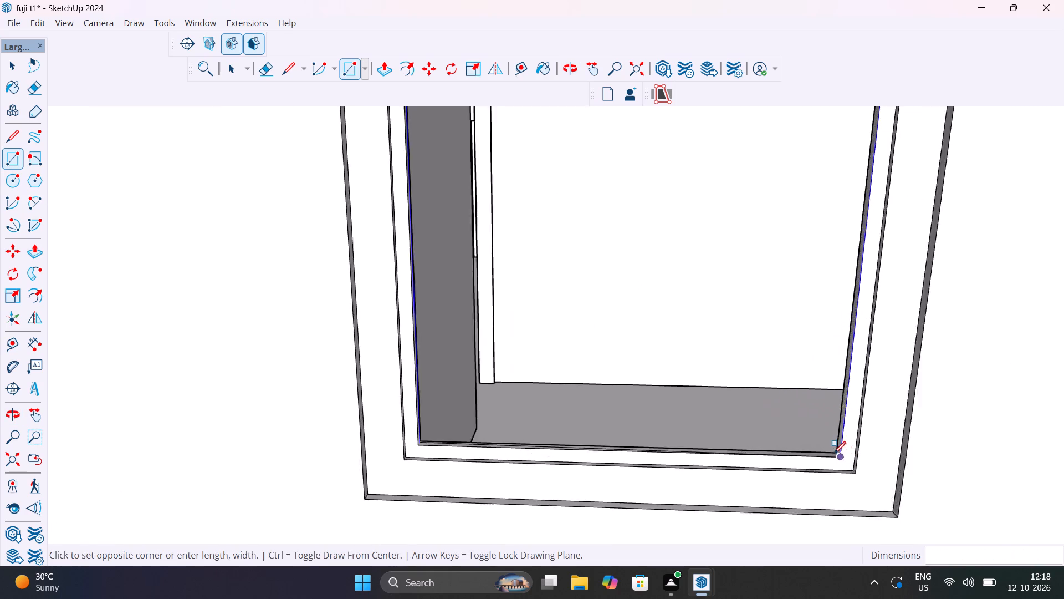
{"action": "scroll", "coordinate": [833, 454], "scroll_direction": "up", "scroll_amount": 9}
{"action": "scroll", "coordinate": [839, 459], "scroll_direction": "up", "scroll_amount": 12}
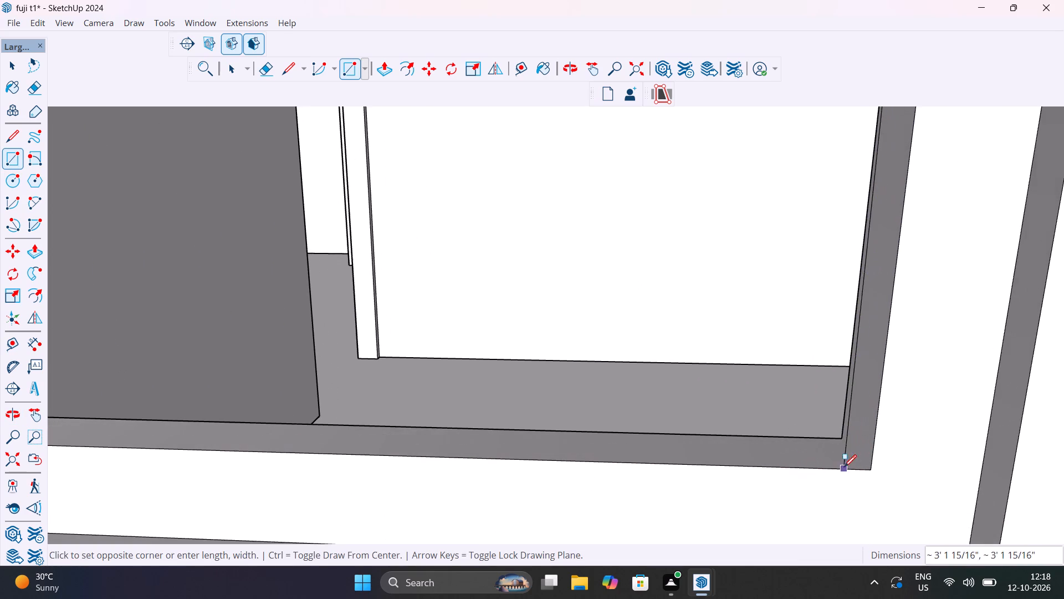
{"action": "middle_click_drag", "start_coordinate": [837, 451], "coordinate": [897, 544]}
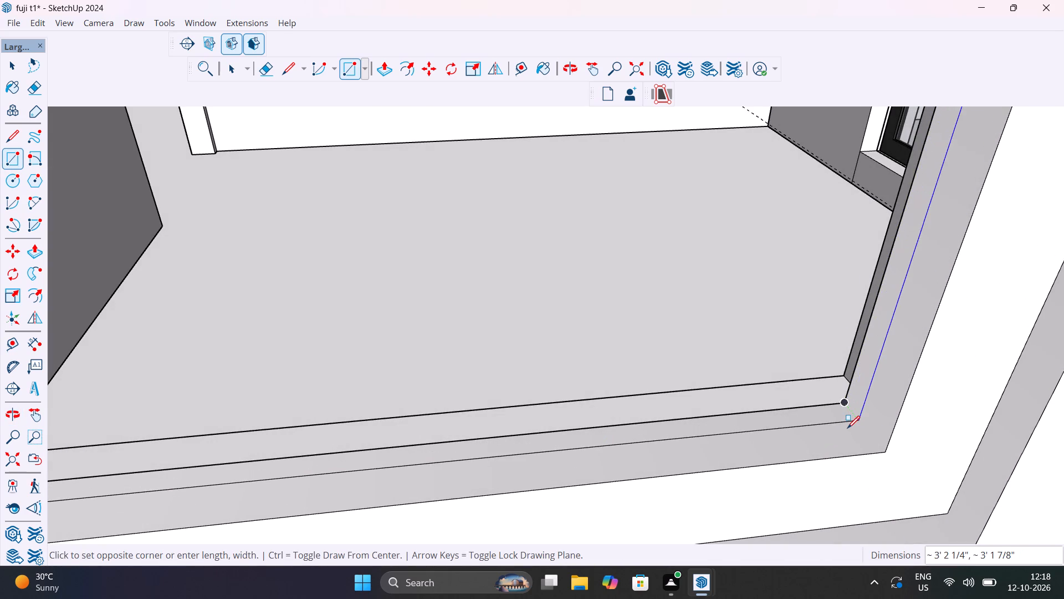
{"action": "left_click", "coordinate": [839, 428]}
{"action": "scroll", "coordinate": [832, 432], "scroll_direction": "down", "scroll_amount": 7}
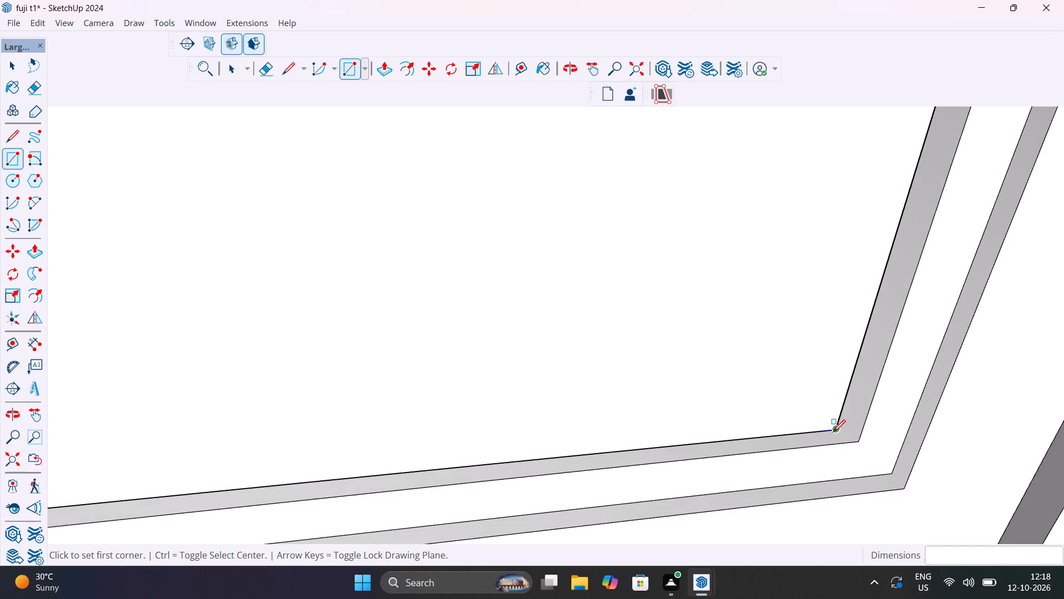
{"action": "scroll", "coordinate": [833, 432], "scroll_direction": "down", "scroll_amount": 15}
{"action": "scroll", "coordinate": [835, 443], "scroll_direction": "down", "scroll_amount": 7}
{"action": "key", "text": "space"}
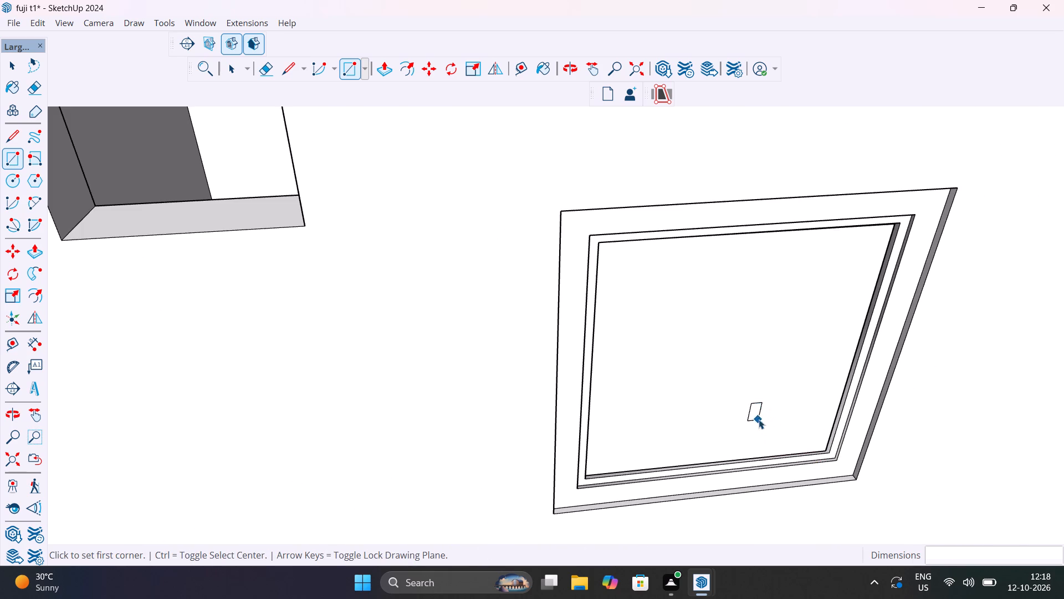
Paint the new pane face with Translucent Glass Gray from the Glass and Mirrors materials, and close the tray.
{"action": "left_click", "coordinate": [753, 410]}
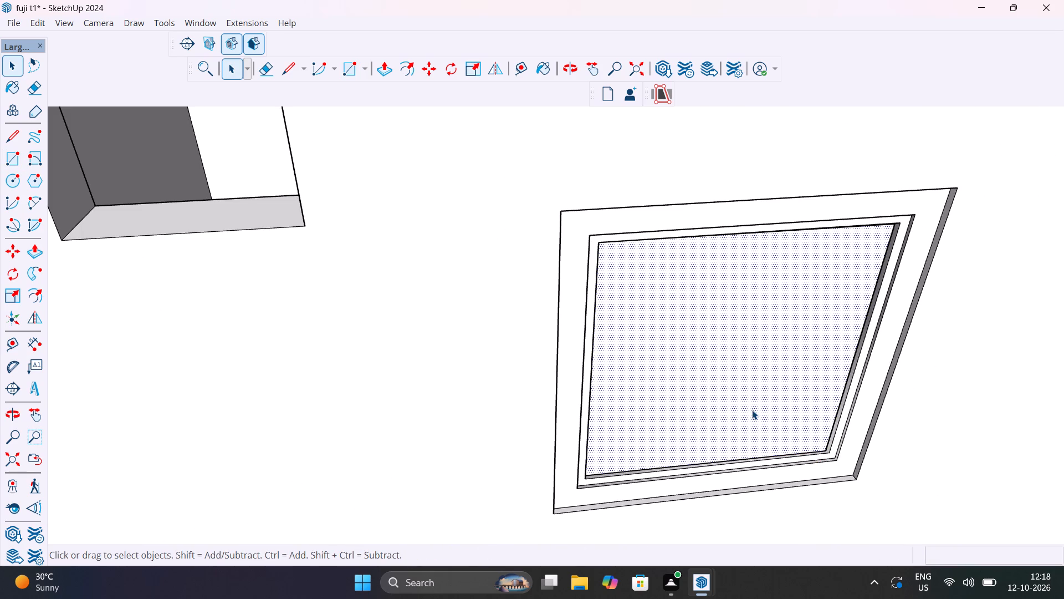
{"action": "key", "text": "b"}
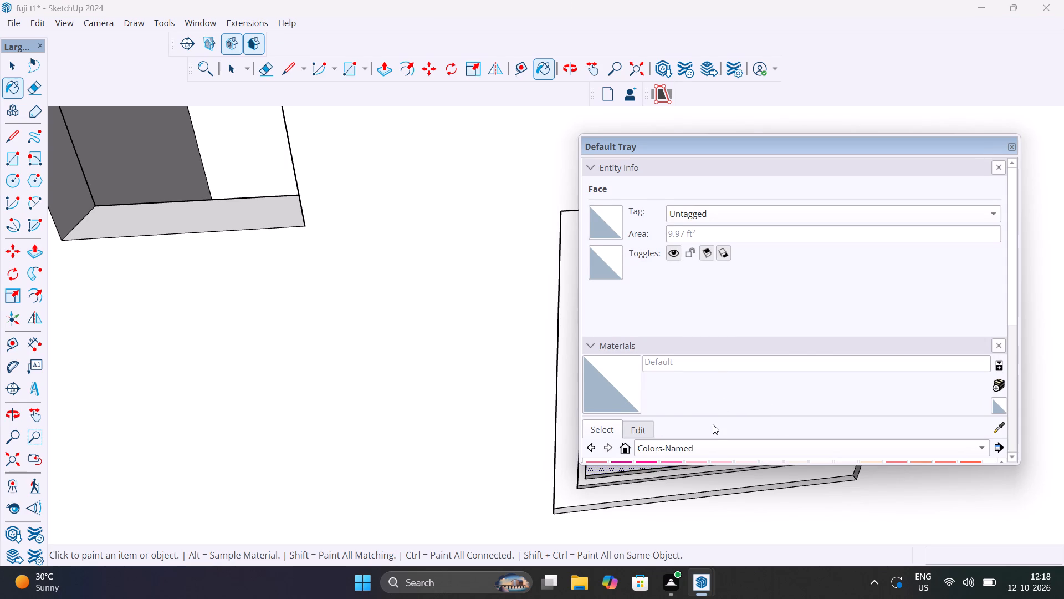
{"action": "scroll", "coordinate": [713, 425], "scroll_direction": "down", "scroll_amount": 3}
{"action": "left_click", "coordinate": [980, 405]}
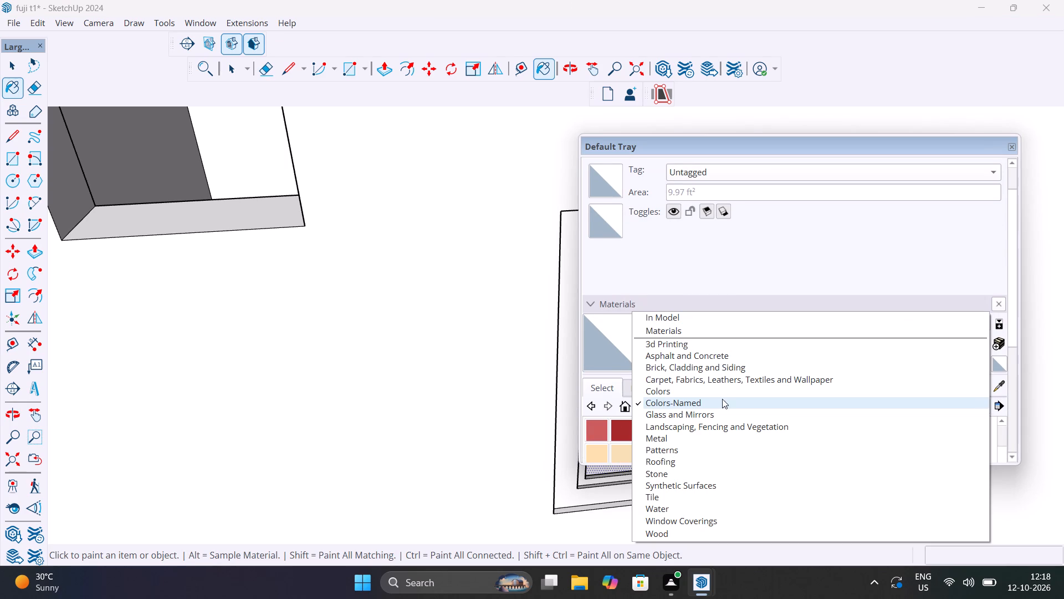
{"action": "left_click", "coordinate": [681, 413]}
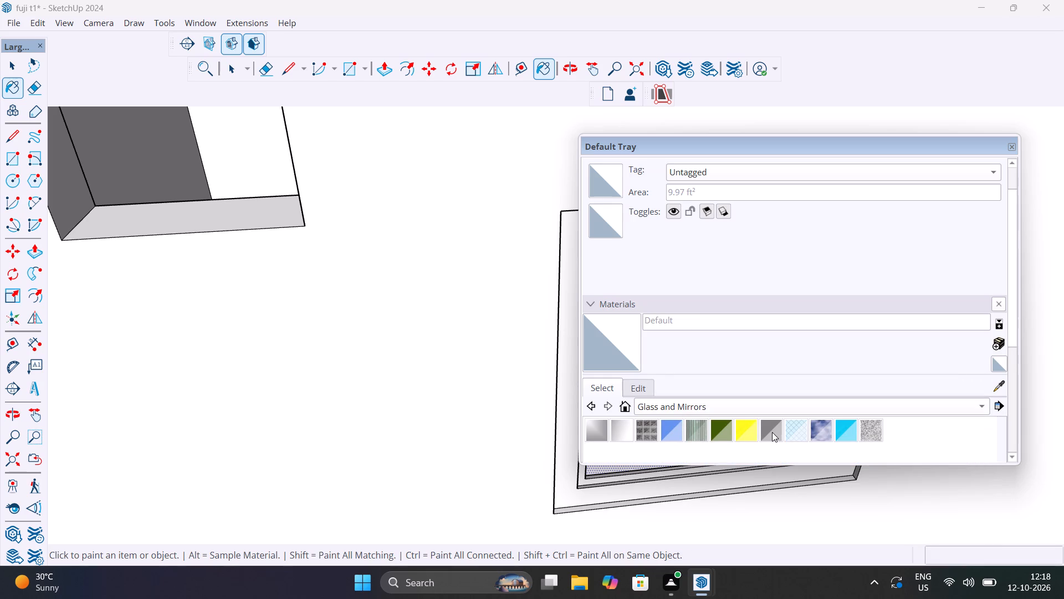
{"action": "left_click", "coordinate": [776, 432]}
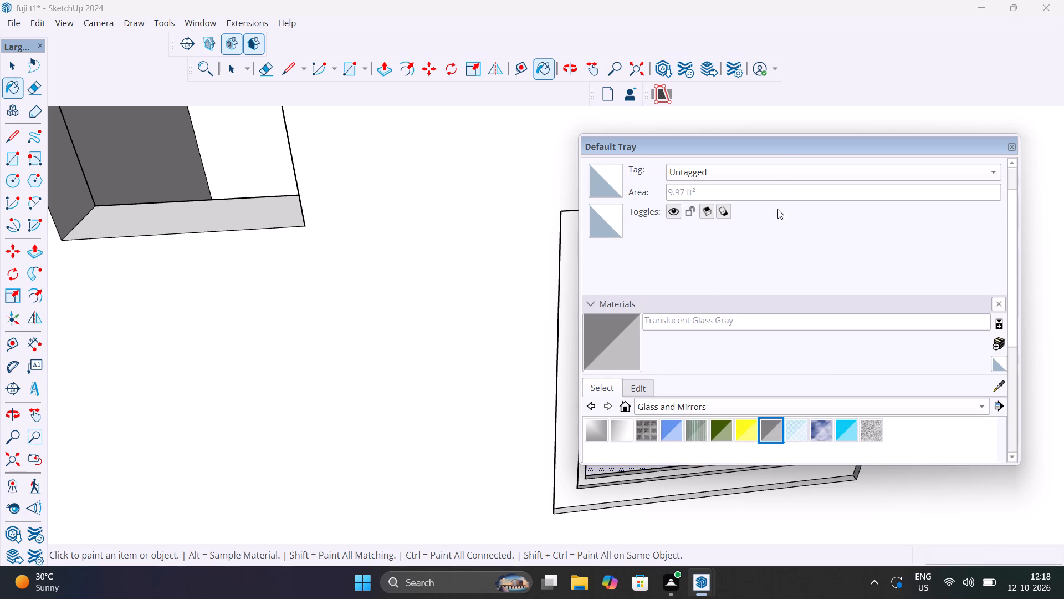
{"action": "left_click_drag", "start_coordinate": [782, 146], "coordinate": [259, 236]}
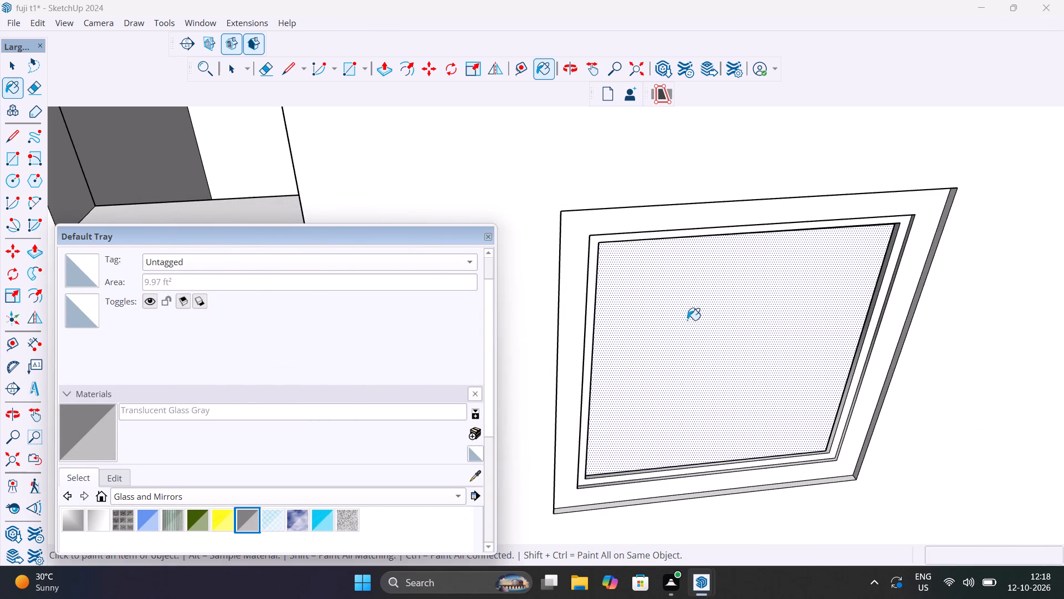
{"action": "left_click", "coordinate": [693, 321]}
{"action": "scroll", "coordinate": [706, 368], "scroll_direction": "down", "scroll_amount": 14}
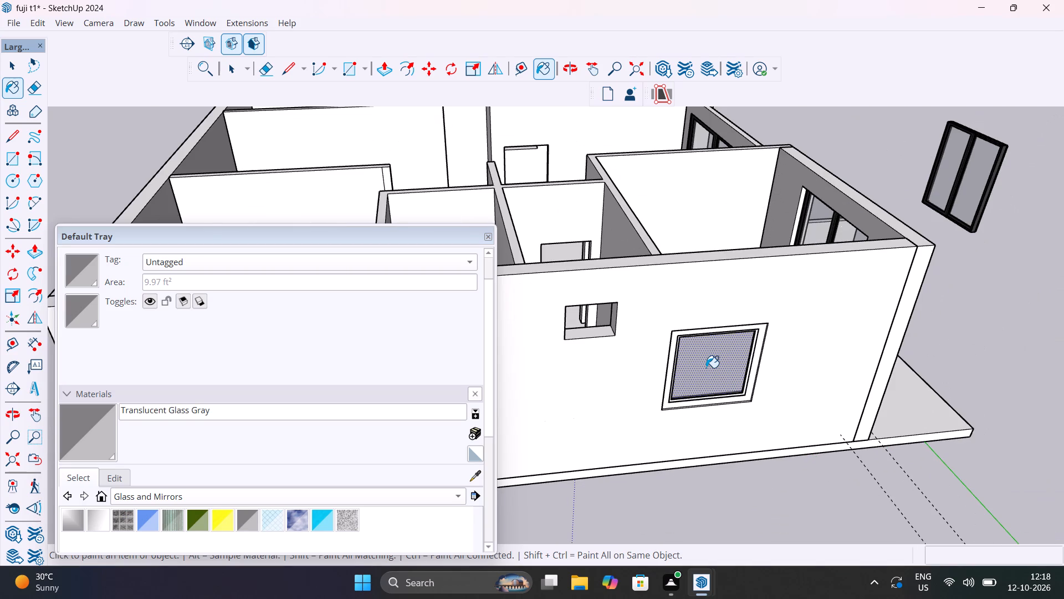
{"action": "key", "text": "space"}
{"action": "left_click", "coordinate": [927, 344]}
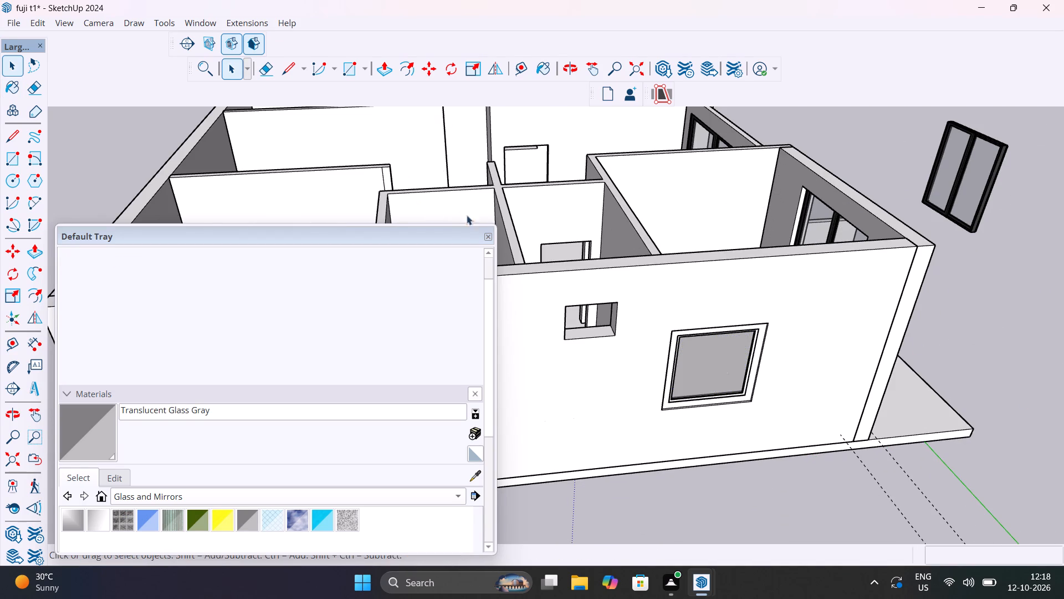
{"action": "left_click", "coordinate": [491, 240]}
Examine the side wall's glazed window and the openings that still have no frame.
{"action": "middle_click_drag", "start_coordinate": [643, 347], "coordinate": [432, 232]}
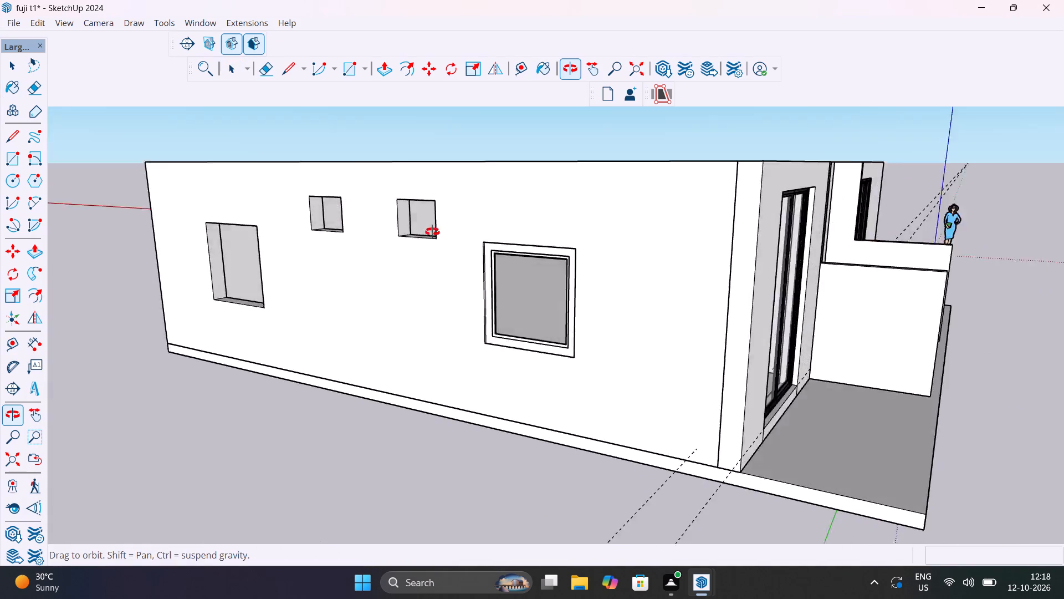
{"action": "middle_click_drag", "start_coordinate": [432, 232], "coordinate": [622, 387]}
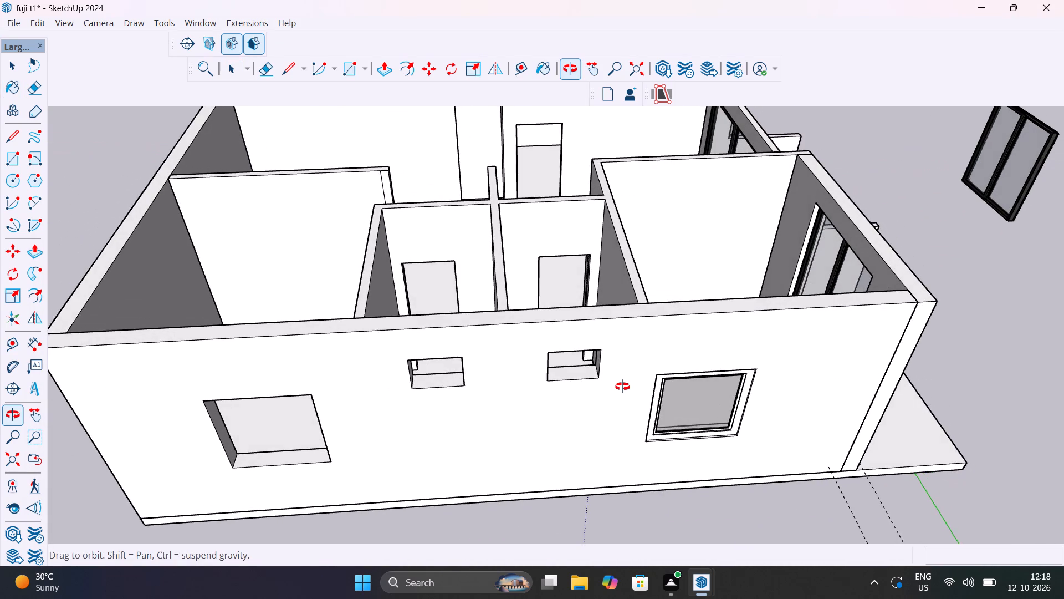
{"action": "middle_click_drag", "start_coordinate": [622, 387], "coordinate": [736, 298]}
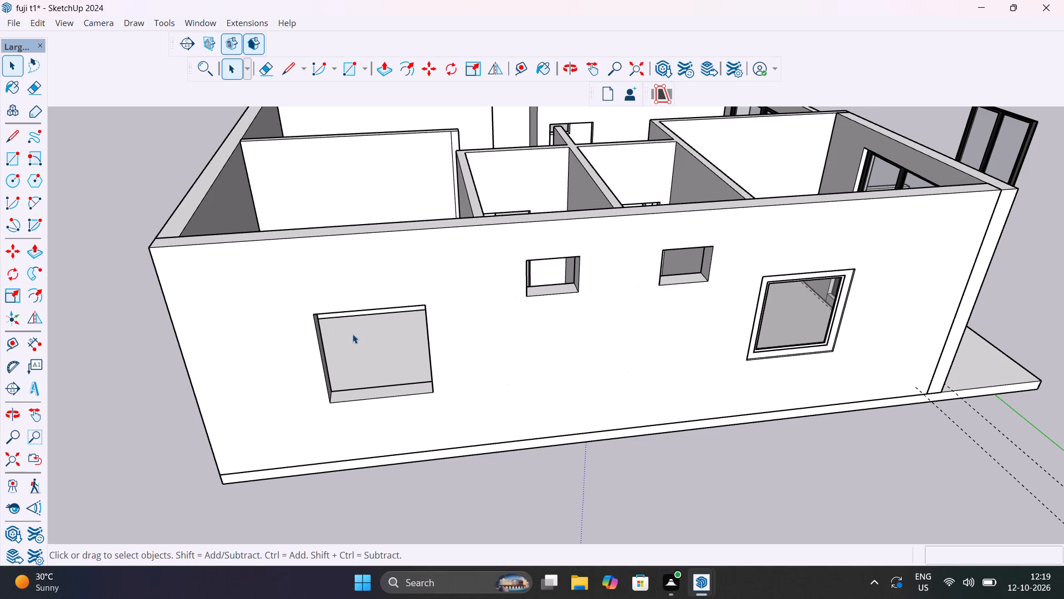
{"action": "middle_click_drag", "start_coordinate": [352, 334], "coordinate": [417, 309], "text": "shift"}
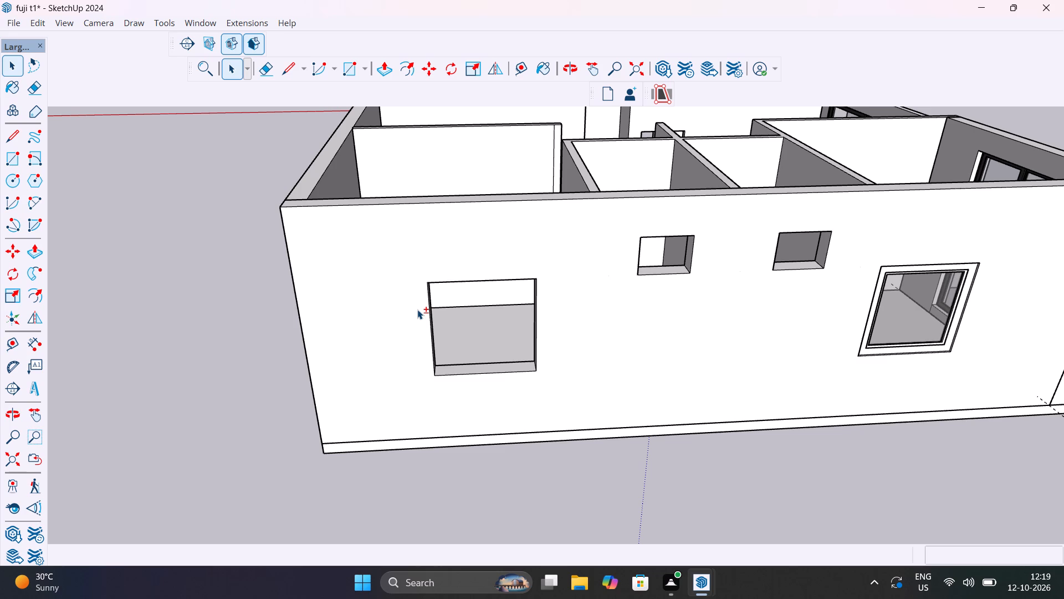
{"action": "scroll", "coordinate": [472, 290], "scroll_direction": "up", "scroll_amount": 6}
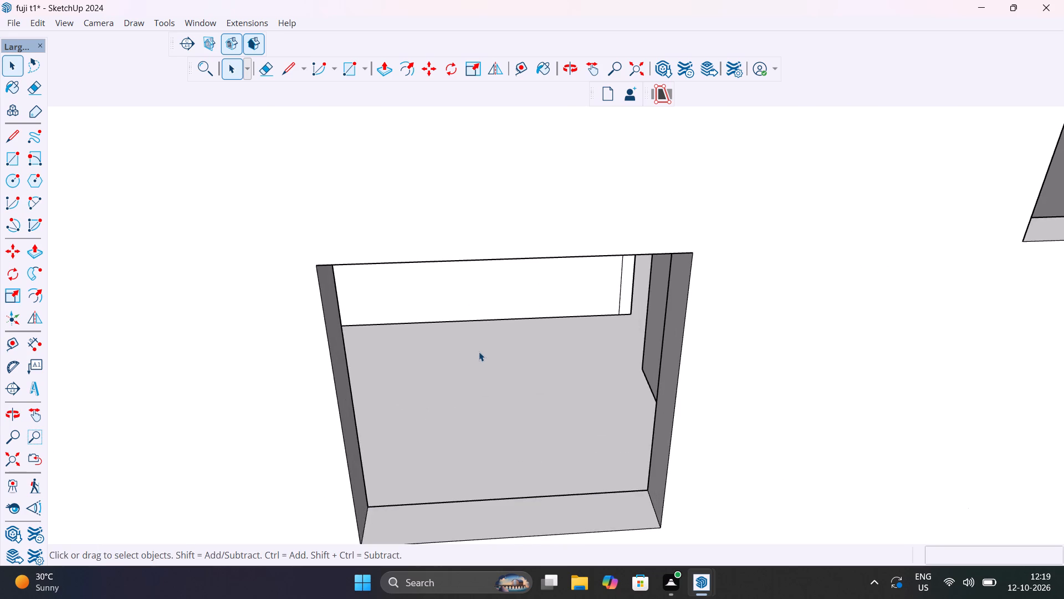
{"action": "middle_click_drag", "start_coordinate": [478, 352], "coordinate": [424, 299], "text": "shift"}
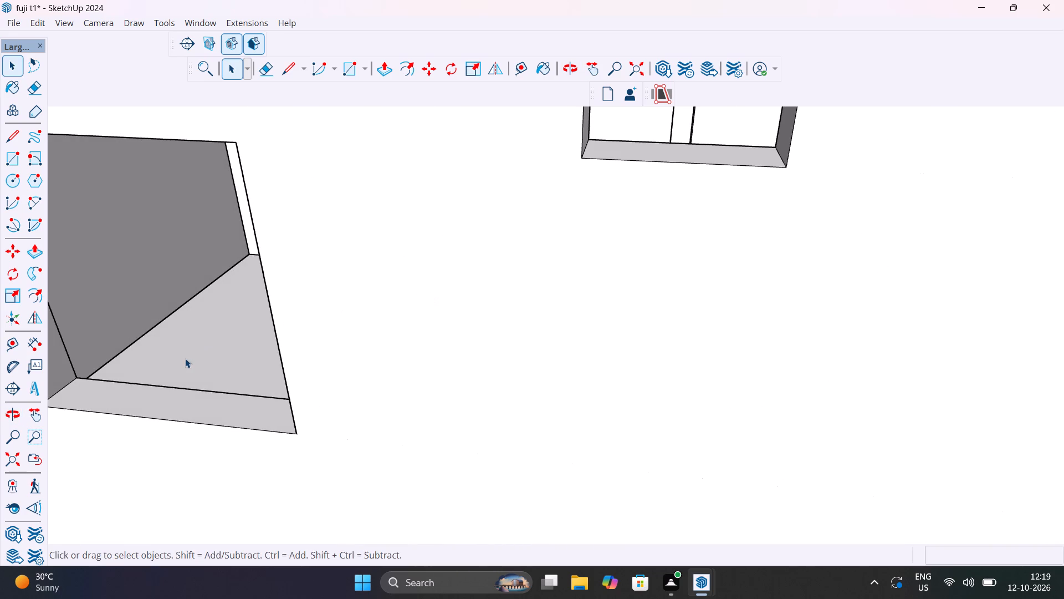
{"action": "middle_click_drag", "start_coordinate": [185, 358], "coordinate": [330, 389], "text": "shift"}
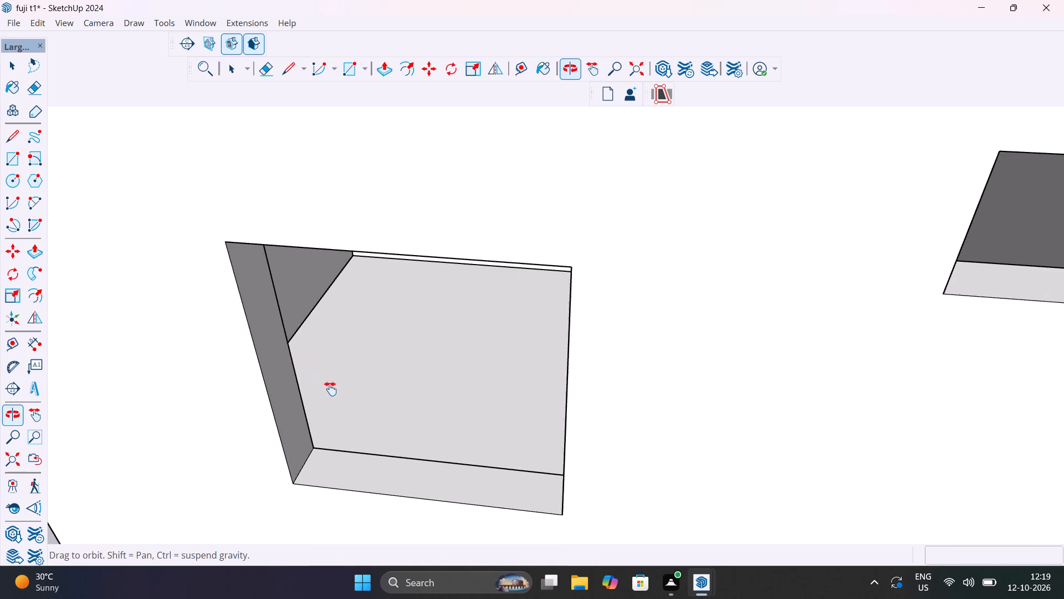
{"action": "middle_click_drag", "start_coordinate": [330, 389], "coordinate": [321, 389], "text": "shift"}
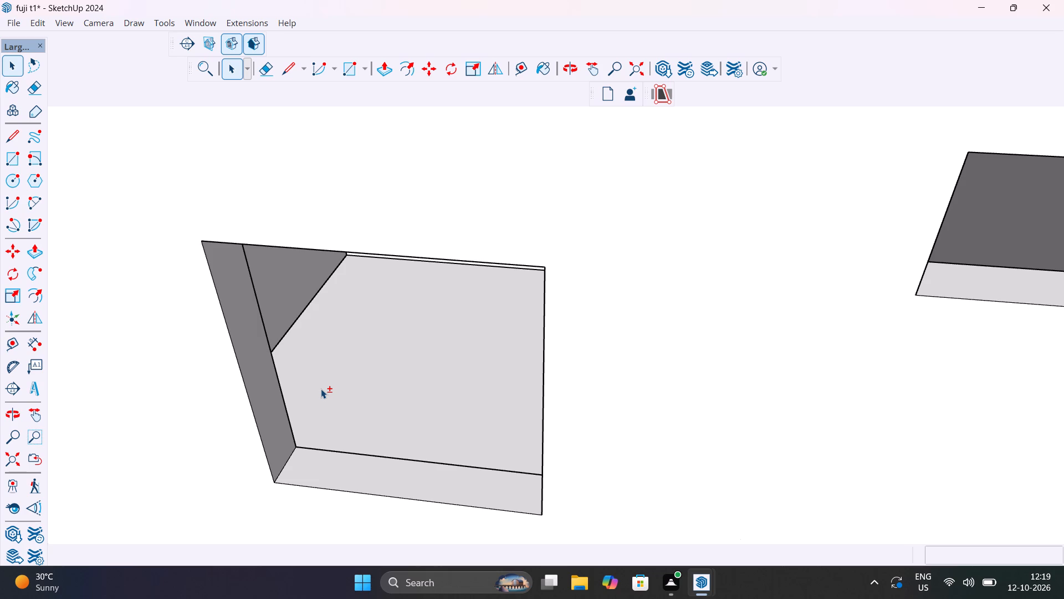
{"action": "scroll", "coordinate": [327, 388], "scroll_direction": "down", "scroll_amount": 6}
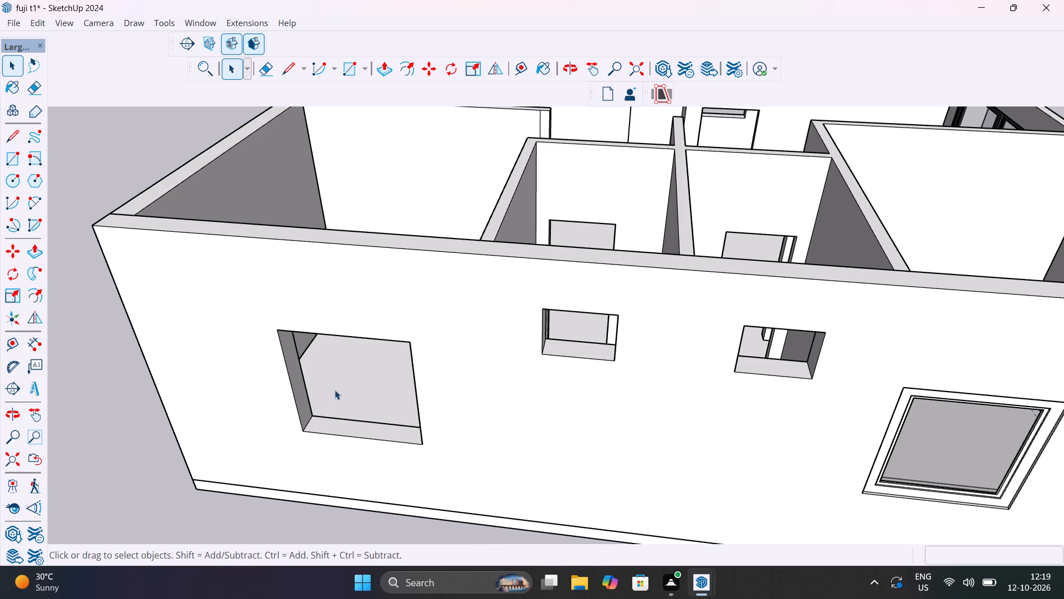
{"action": "middle_click_drag", "start_coordinate": [335, 389], "coordinate": [341, 325], "text": "shift"}
{"action": "scroll", "coordinate": [341, 325], "scroll_direction": "down", "scroll_amount": 4}
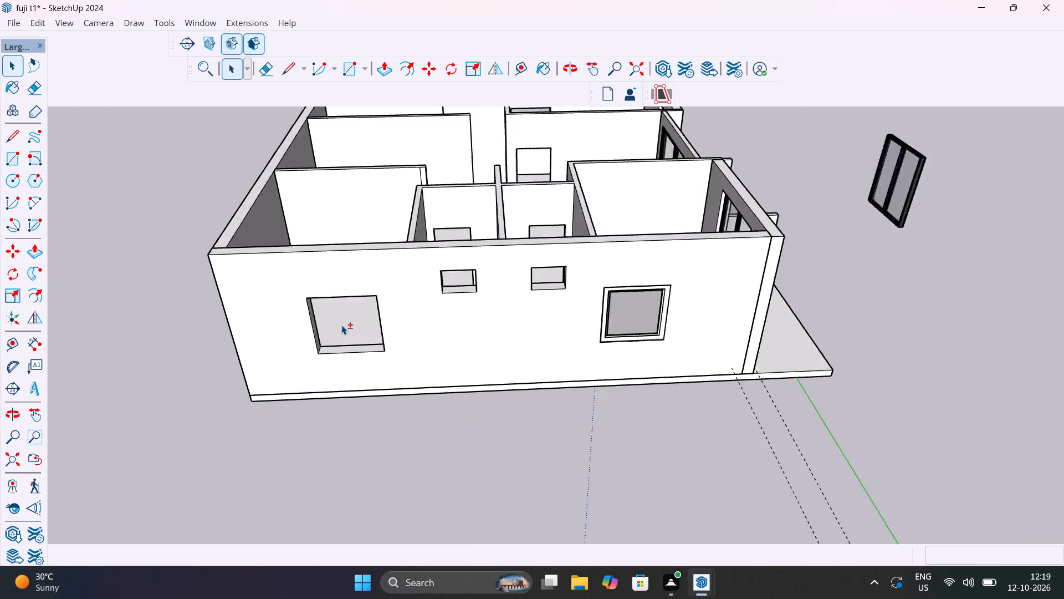
{"action": "scroll", "coordinate": [341, 325], "scroll_direction": "down", "scroll_amount": 7}
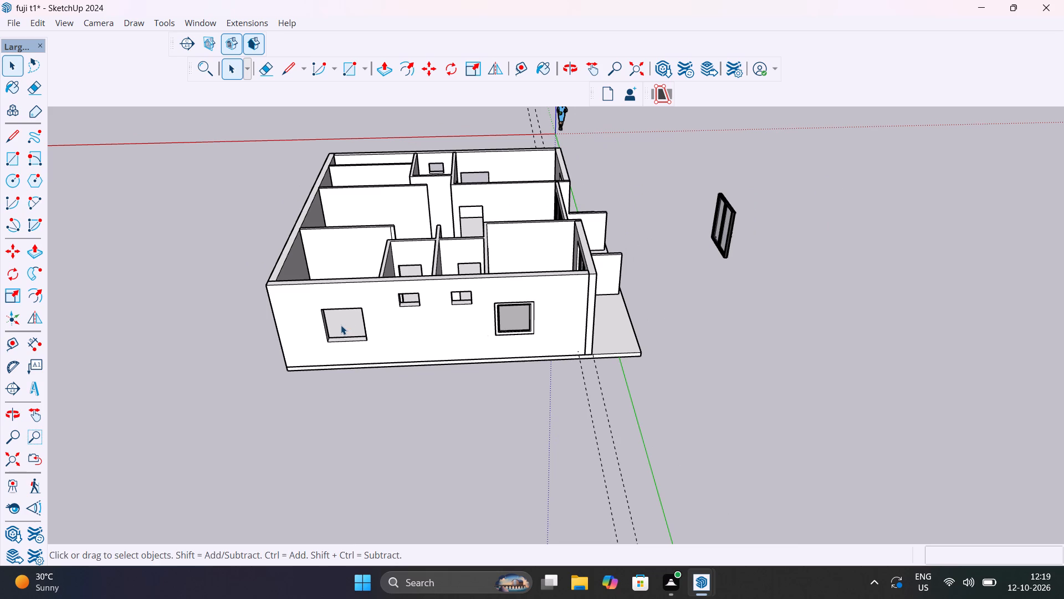
Draw connected 4' lines through the wall-thickness midpoints of the large unframed window opening, along its sill and up the adjoining jamb.
{"action": "scroll", "coordinate": [342, 332], "scroll_direction": "up", "scroll_amount": 3}
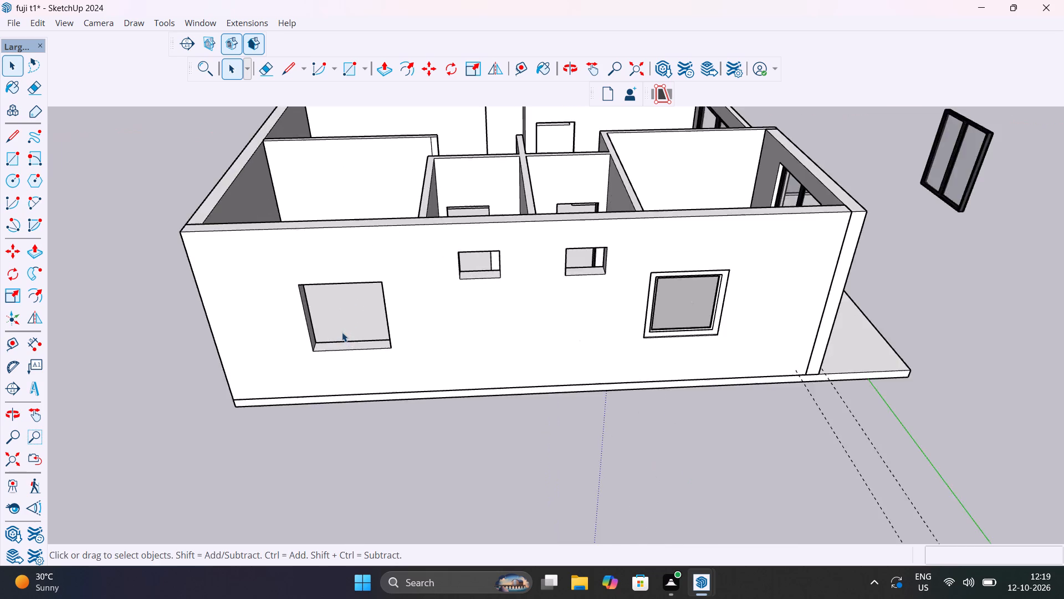
{"action": "scroll", "coordinate": [342, 332], "scroll_direction": "up", "scroll_amount": 13}
{"action": "middle_click_drag", "start_coordinate": [329, 393], "coordinate": [401, 453]}
{"action": "key", "text": "l"}
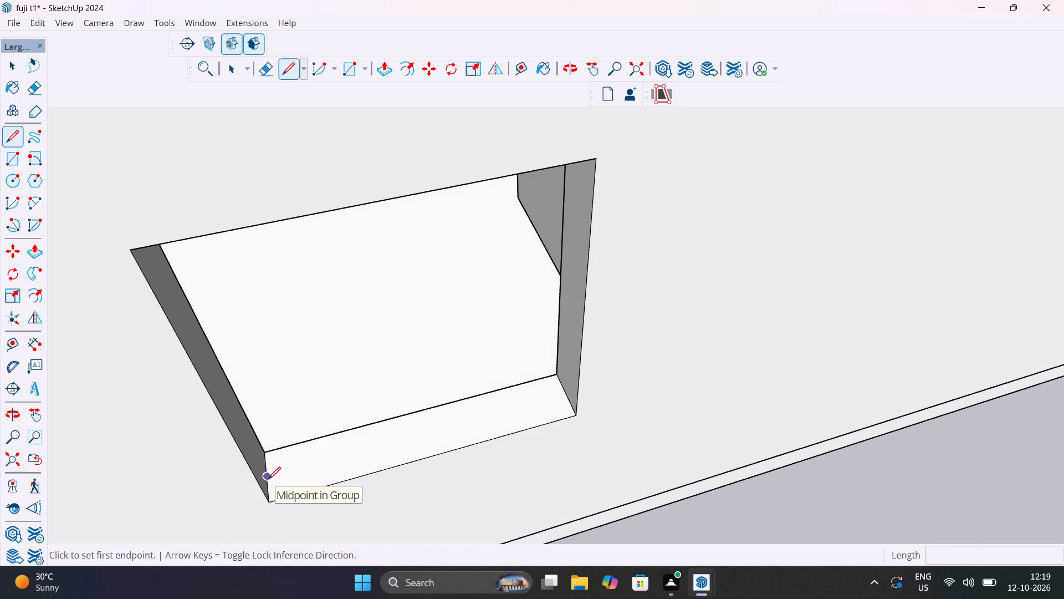
{"action": "left_click", "coordinate": [268, 479]}
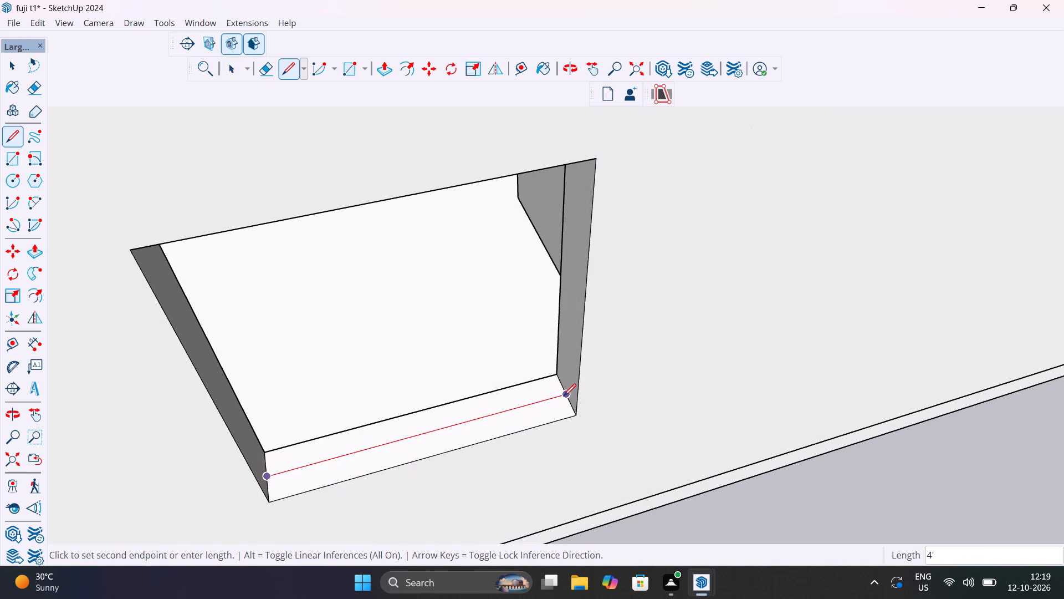
{"action": "left_click", "coordinate": [564, 395]}
{"action": "scroll", "coordinate": [571, 371], "scroll_direction": "down", "scroll_amount": 7}
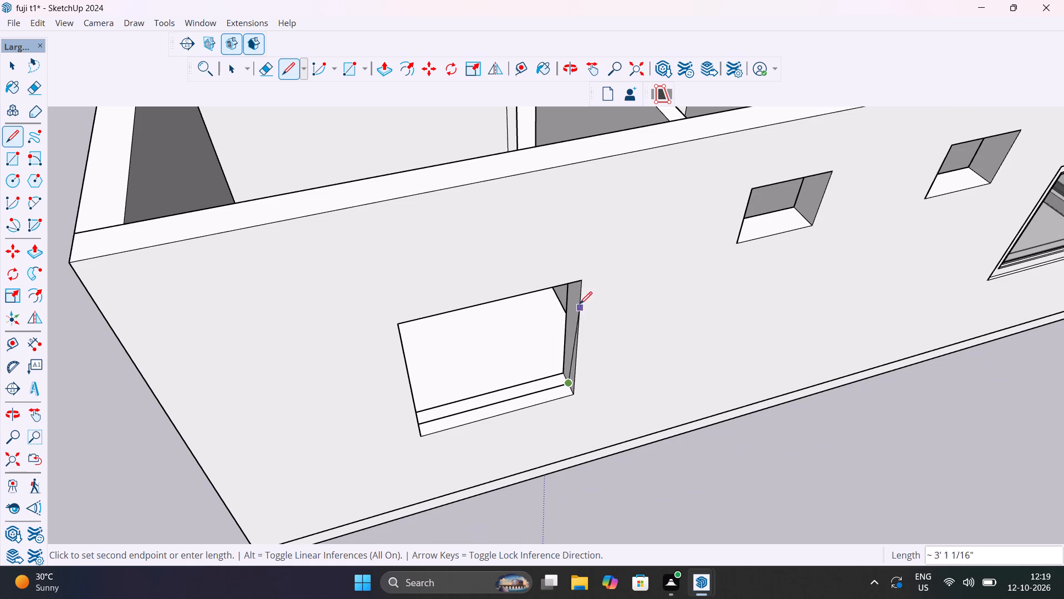
{"action": "scroll", "coordinate": [569, 296], "scroll_direction": "up", "scroll_amount": 6}
{"action": "middle_click_drag", "start_coordinate": [577, 304], "coordinate": [585, 375]}
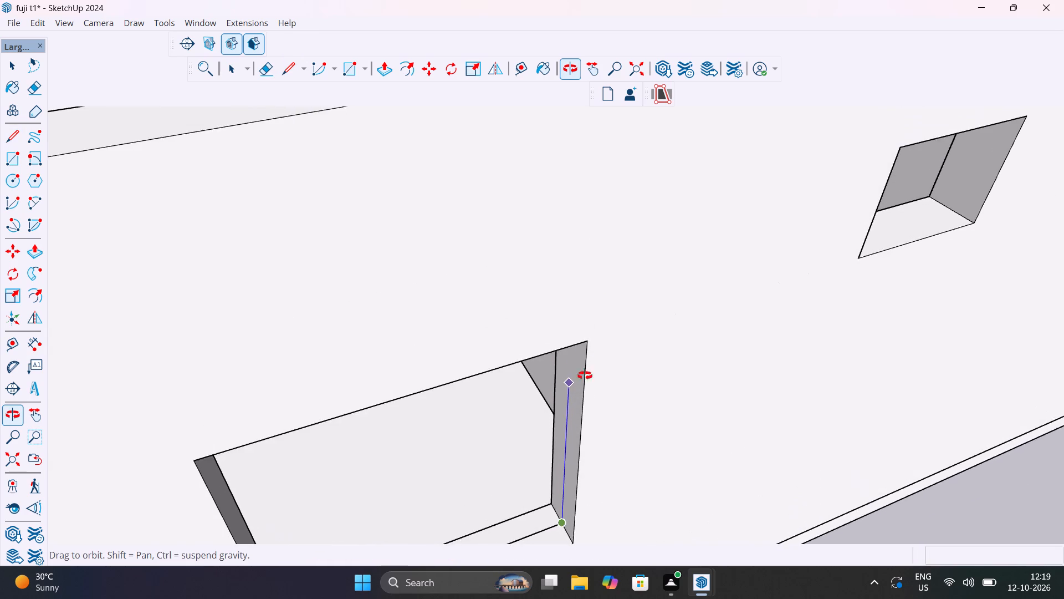
{"action": "middle_click_drag", "start_coordinate": [585, 375], "coordinate": [696, 176]}
{"action": "middle_click_drag", "start_coordinate": [560, 338], "coordinate": [609, 288]}
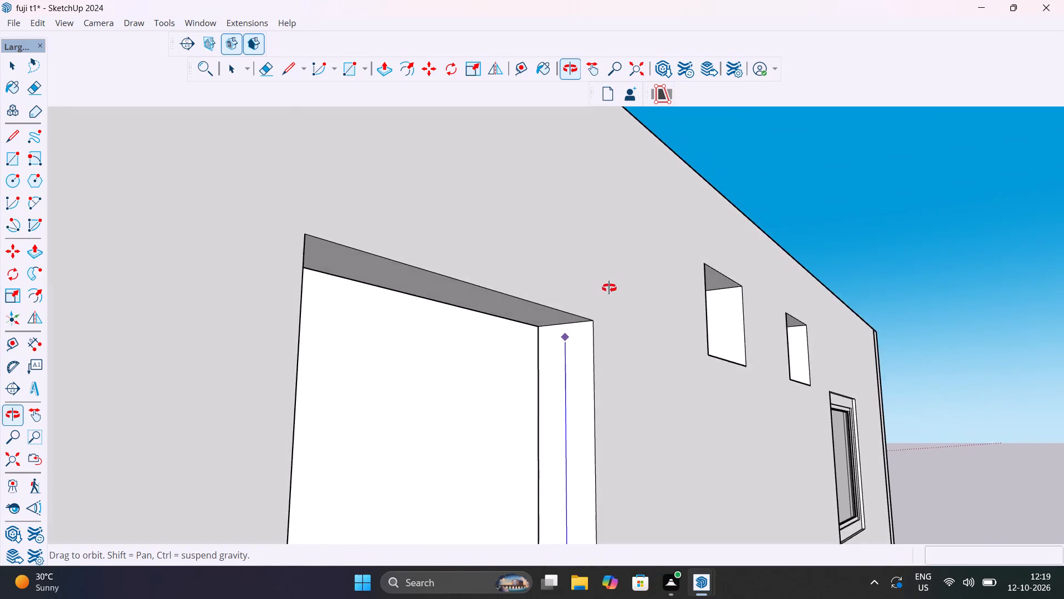
{"action": "middle_click_drag", "start_coordinate": [609, 288], "coordinate": [618, 273]}
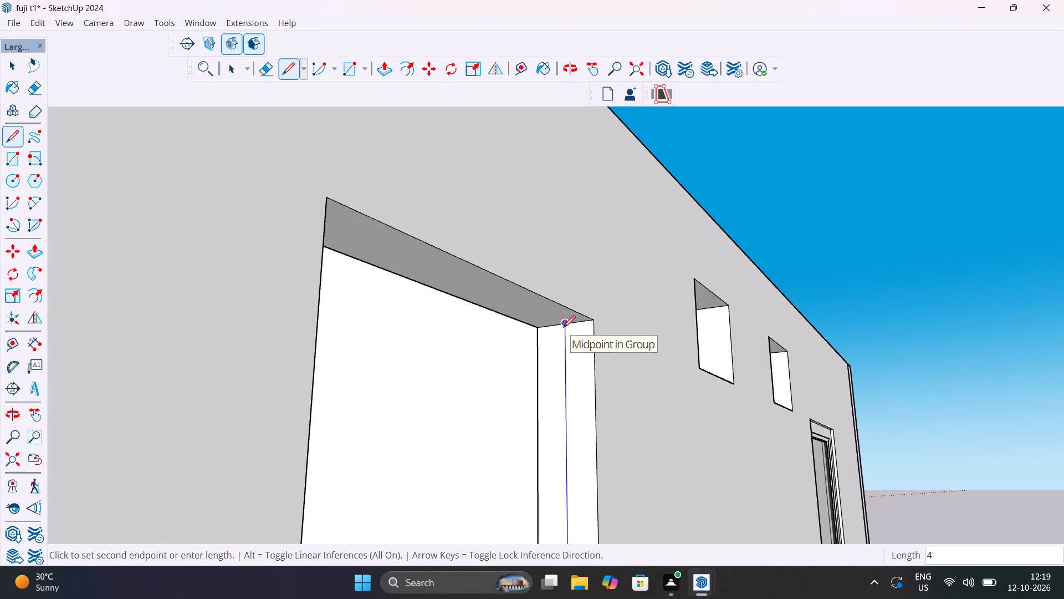
{"action": "left_click", "coordinate": [563, 328]}
{"action": "scroll", "coordinate": [495, 313], "scroll_direction": "down", "scroll_amount": 12}
{"action": "middle_click_drag", "start_coordinate": [501, 313], "coordinate": [447, 304]}
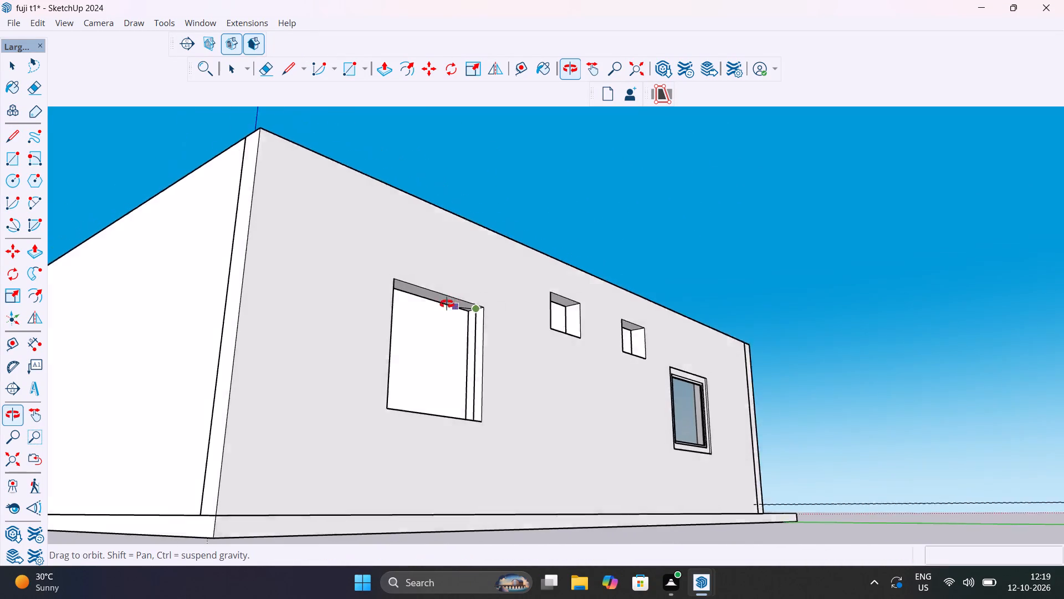
{"action": "middle_click_drag", "start_coordinate": [447, 304], "coordinate": [357, 312]}
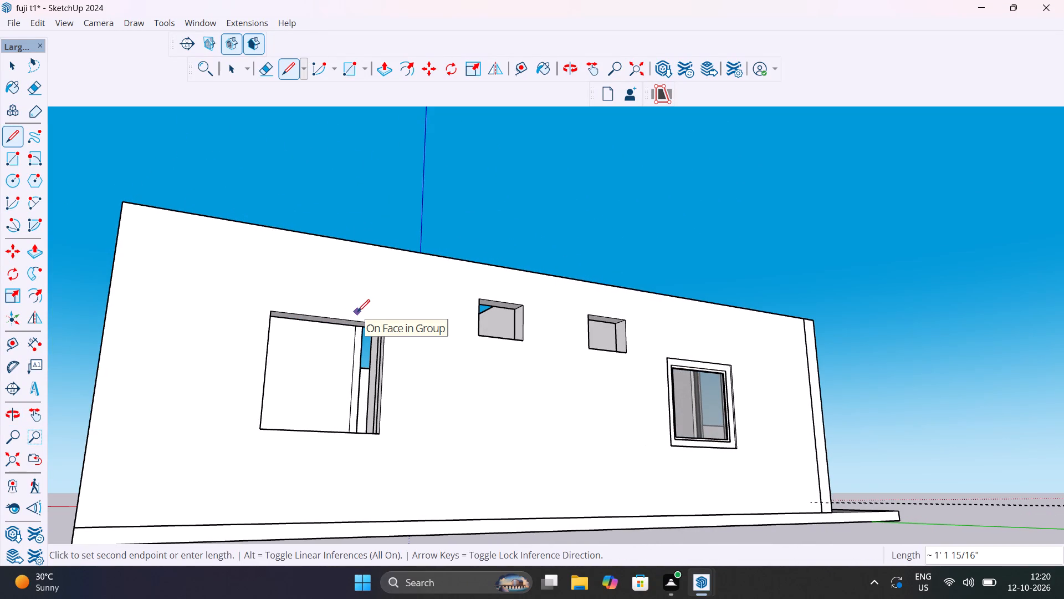
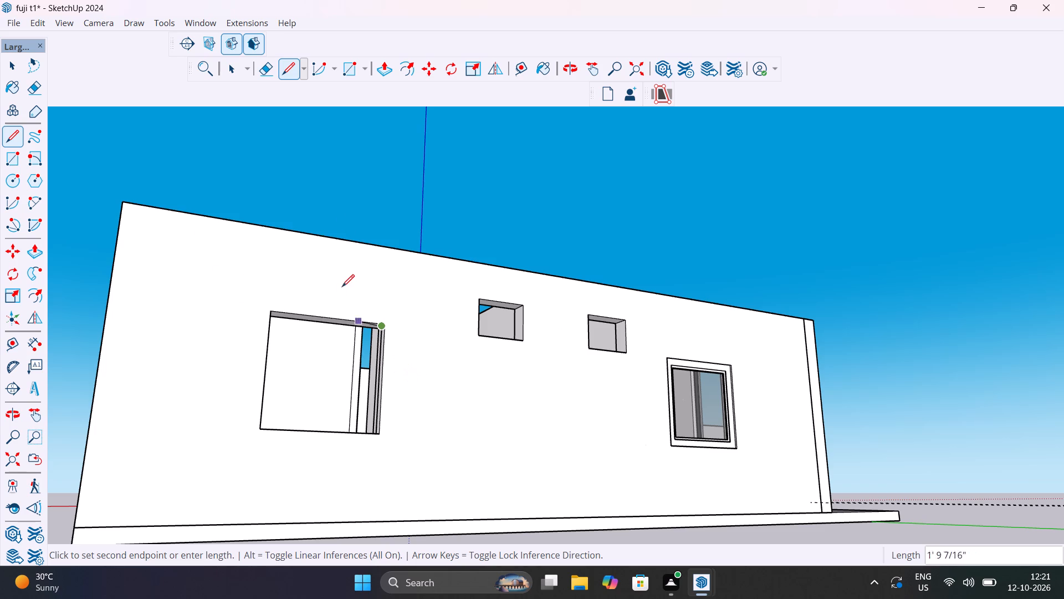
Complete the line loop midway through the large window opening's depth with 4' edges along its top and remaining side.
{"action": "scroll", "coordinate": [342, 287], "scroll_direction": "up", "scroll_amount": 7}
{"action": "middle_click_drag", "start_coordinate": [380, 375], "coordinate": [346, 322]}
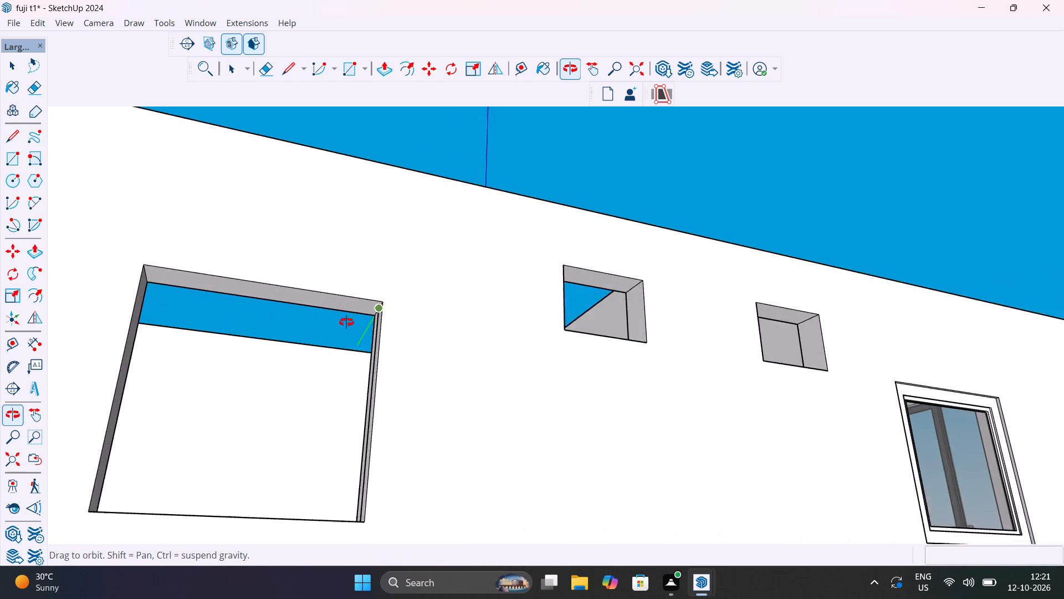
{"action": "middle_click_drag", "start_coordinate": [346, 322], "coordinate": [477, 366]}
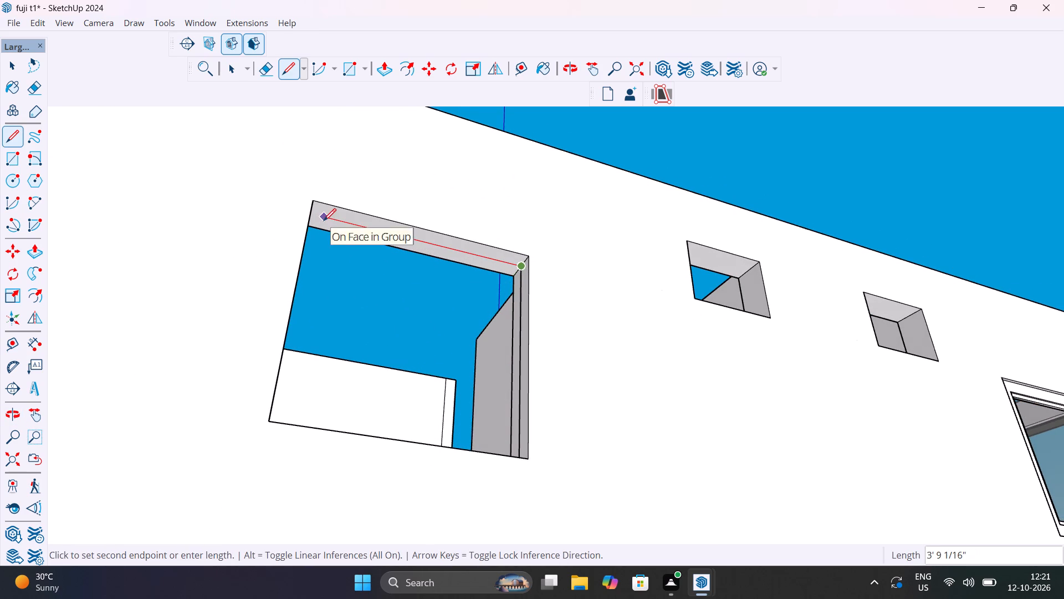
{"action": "scroll", "coordinate": [322, 220], "scroll_direction": "up", "scroll_amount": 12}
{"action": "middle_click_drag", "start_coordinate": [300, 217], "coordinate": [245, 208]}
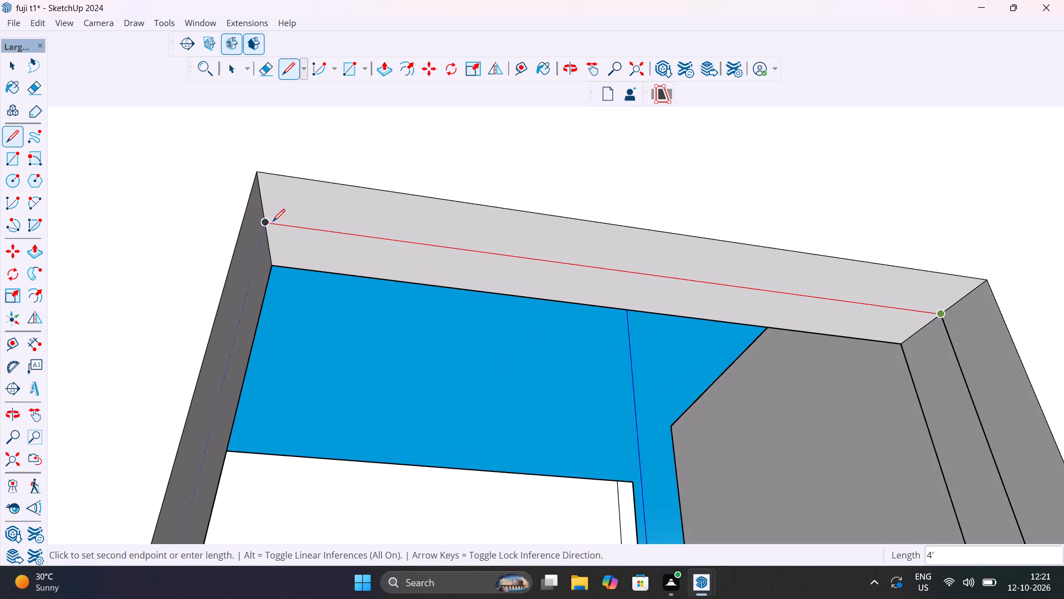
{"action": "left_click", "coordinate": [272, 226]}
{"action": "scroll", "coordinate": [254, 259], "scroll_direction": "down", "scroll_amount": 15}
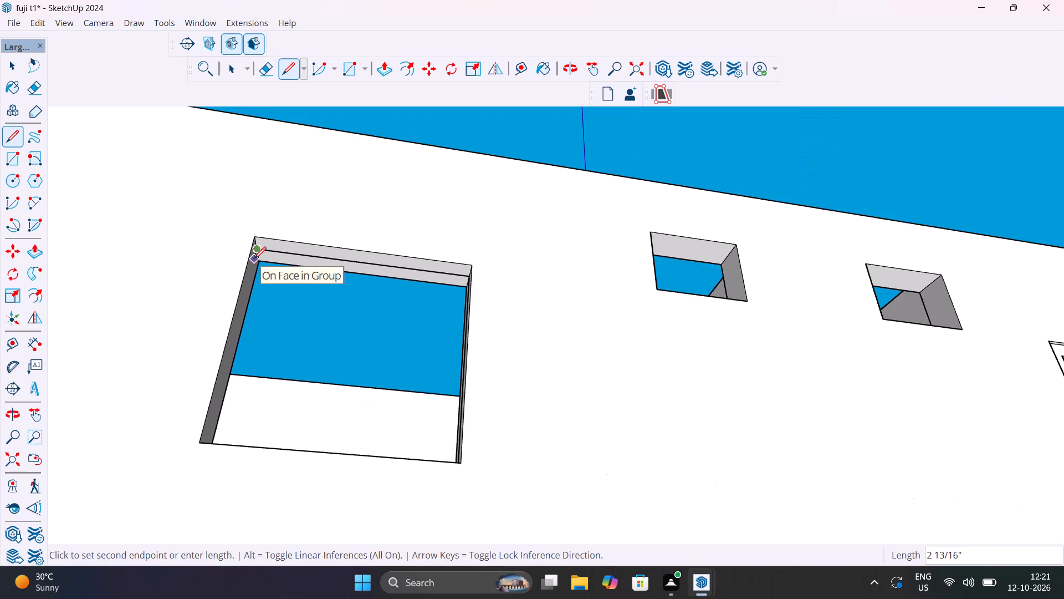
{"action": "middle_click_drag", "start_coordinate": [259, 306], "coordinate": [198, 440]}
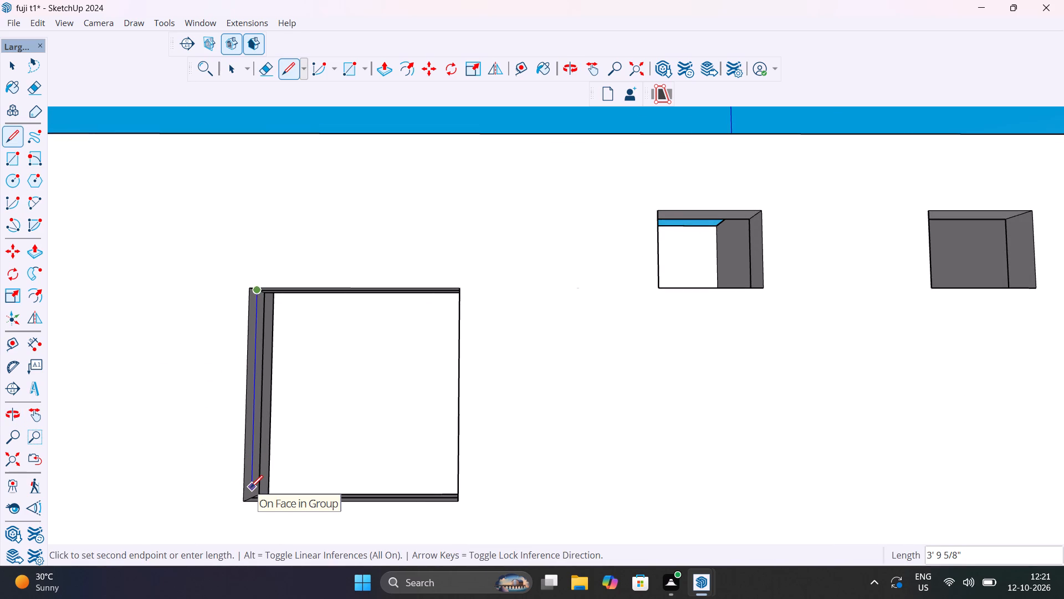
{"action": "middle_click_drag", "start_coordinate": [237, 484], "coordinate": [168, 448]}
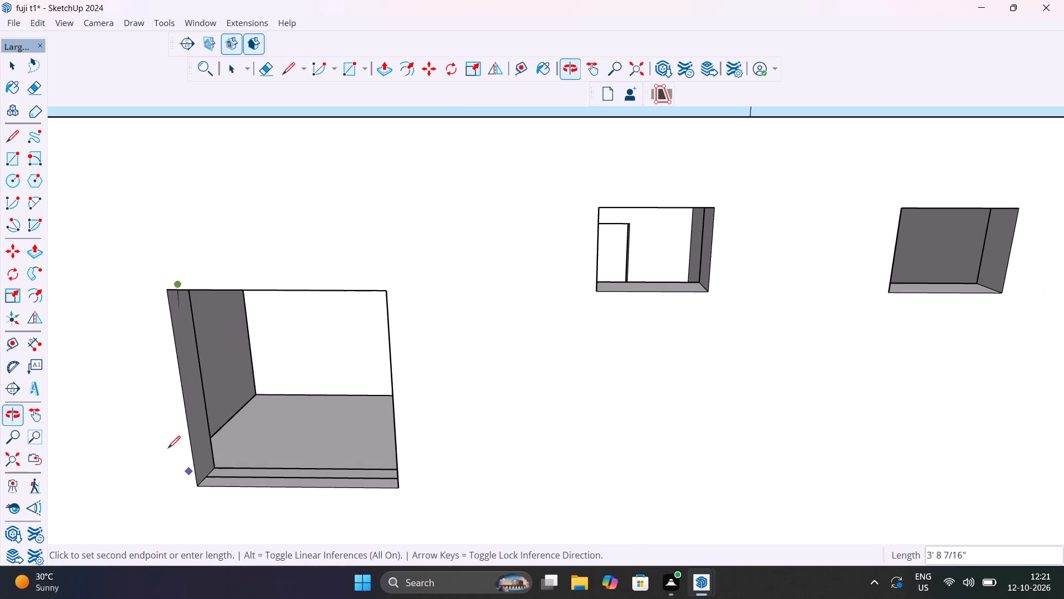
{"action": "scroll", "coordinate": [210, 475], "scroll_direction": "up", "scroll_amount": 12}
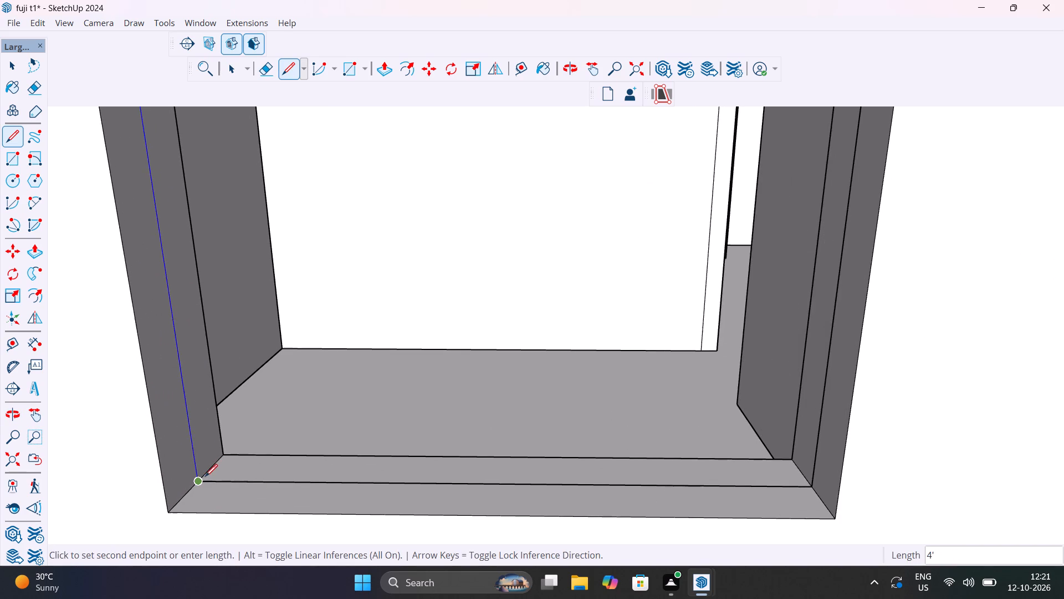
{"action": "left_click", "coordinate": [203, 479]}
Delete the face that fills the large window opening, keeping its boundary lines.
{"action": "scroll", "coordinate": [203, 479], "scroll_direction": "down", "scroll_amount": 6}
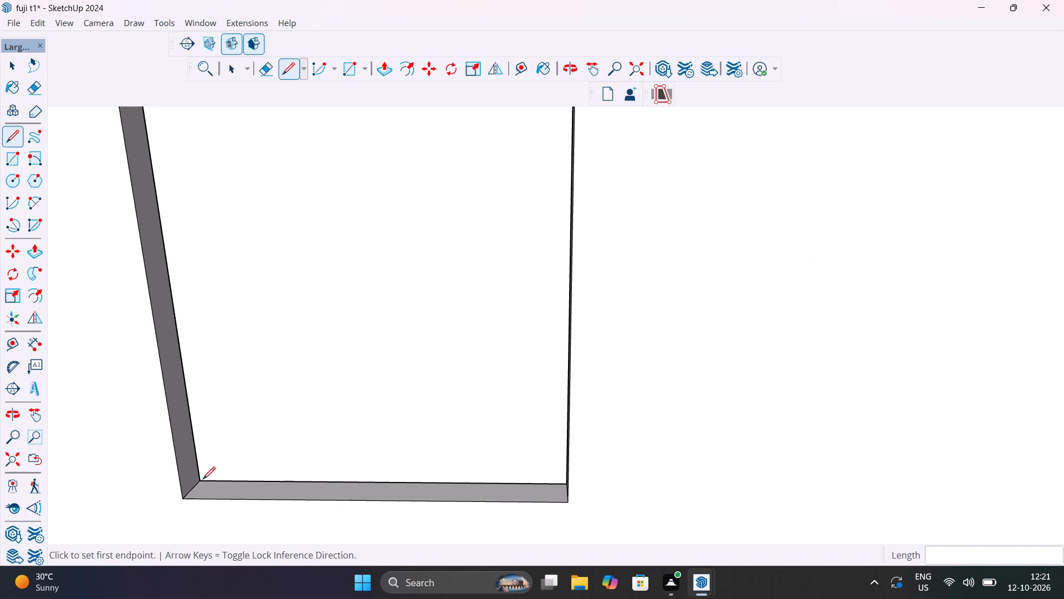
{"action": "key", "text": "space"}
{"action": "left_click", "coordinate": [323, 430]}
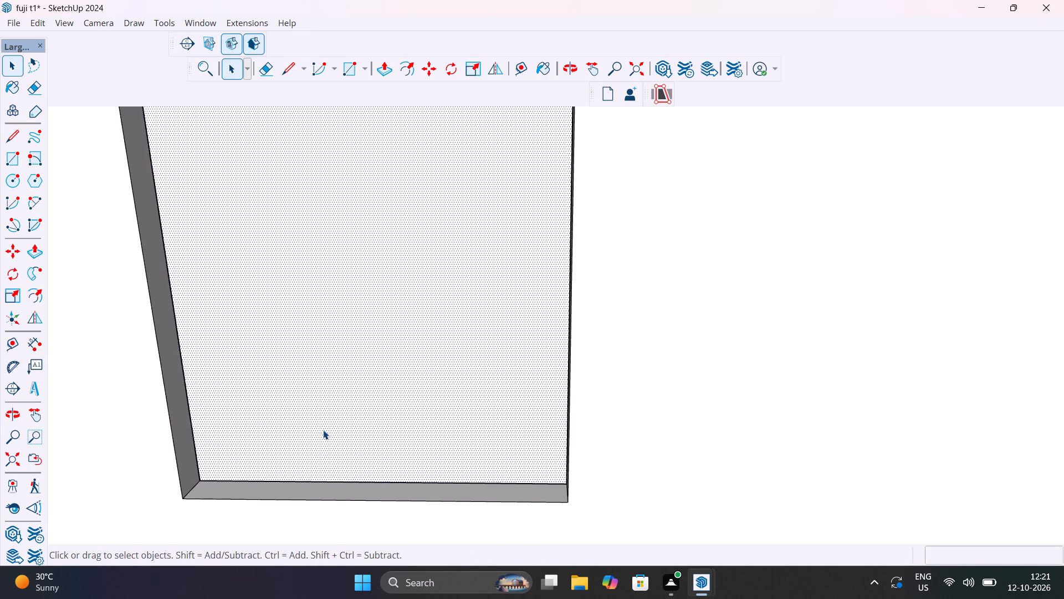
{"action": "key", "text": "Delete"}
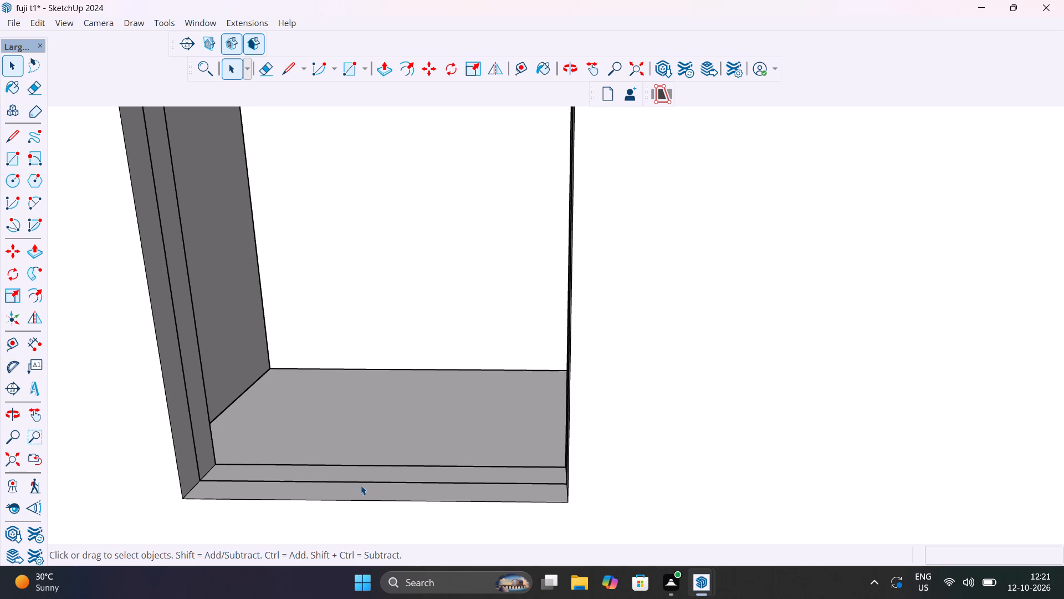
Select the loop's bottom, two side and top edges inside the large window opening and weld them.
{"action": "left_click", "coordinate": [363, 484]}
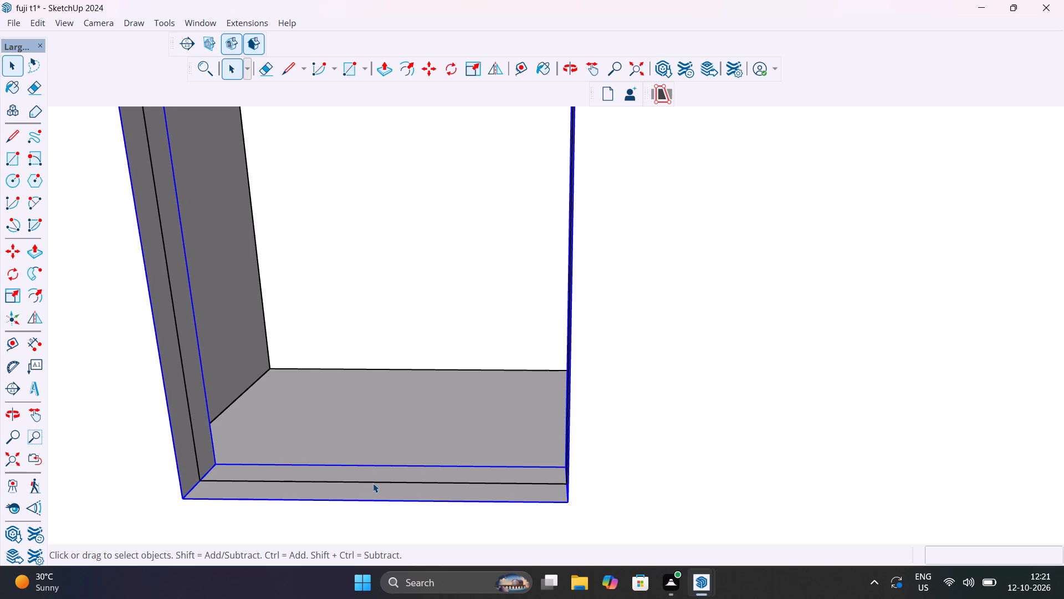
{"action": "left_click", "coordinate": [373, 483]}
{"action": "scroll", "coordinate": [373, 483], "scroll_direction": "down", "scroll_amount": 7}
{"action": "middle_click_drag", "start_coordinate": [381, 488], "coordinate": [593, 494]}
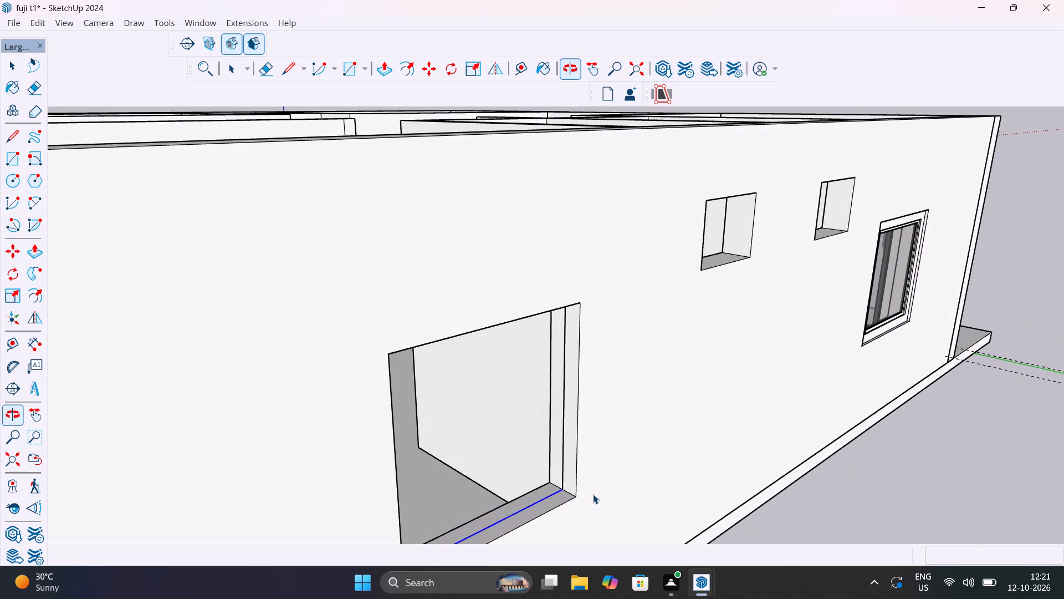
{"action": "left_click", "coordinate": [564, 440], "text": "shift"}
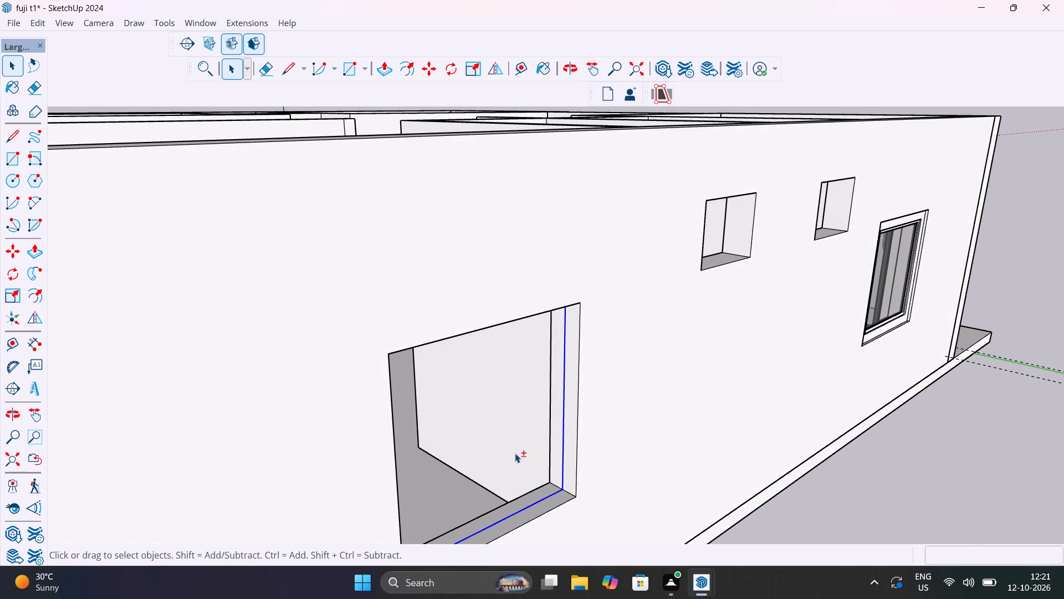
{"action": "middle_click_drag", "start_coordinate": [498, 463], "coordinate": [638, 480]}
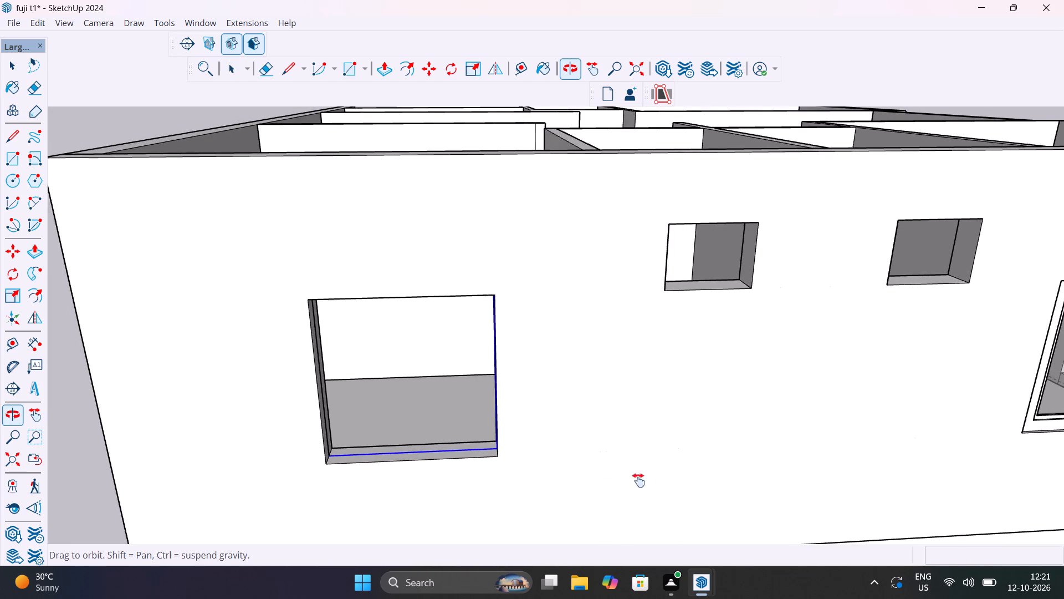
{"action": "middle_click_drag", "start_coordinate": [638, 480], "coordinate": [499, 482]}
{"action": "scroll", "coordinate": [158, 391], "scroll_direction": "up", "scroll_amount": 10}
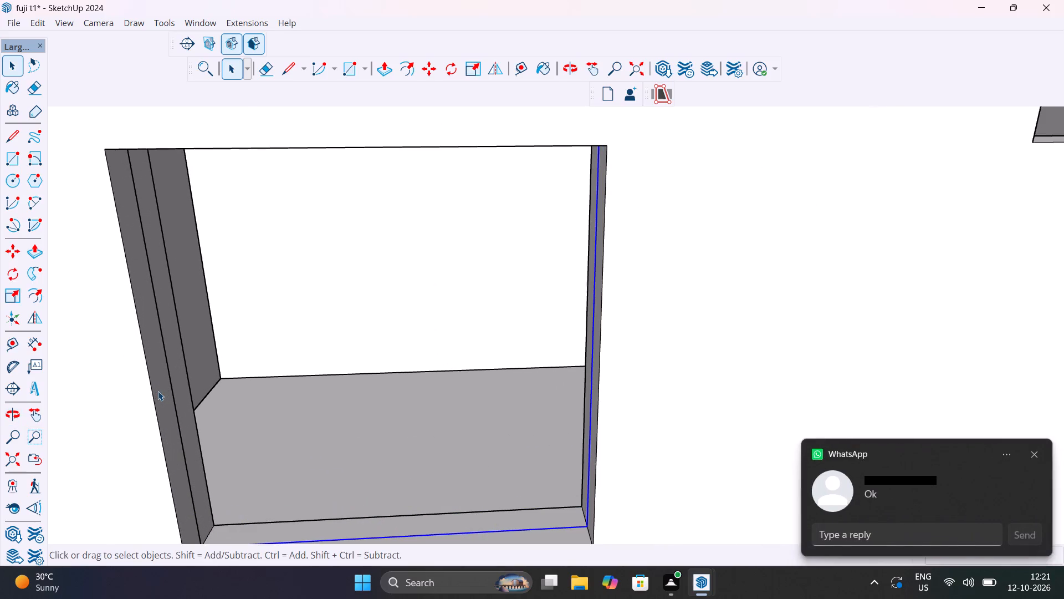
{"action": "left_click", "coordinate": [174, 405], "text": "shift"}
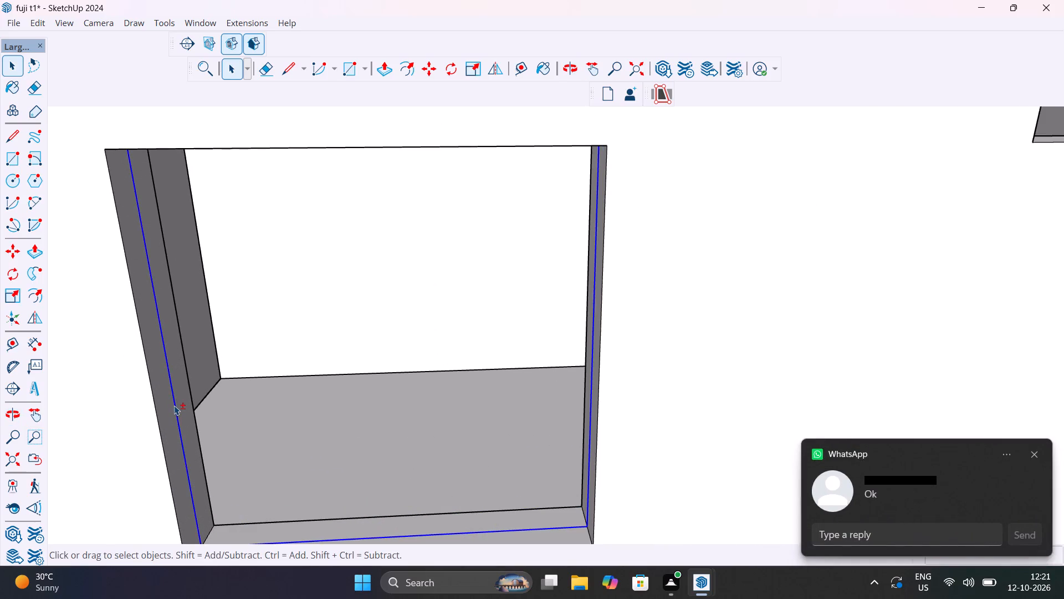
{"action": "scroll", "coordinate": [174, 405], "scroll_direction": "down", "scroll_amount": 6}
{"action": "middle_click_drag", "start_coordinate": [221, 386], "coordinate": [273, 375]}
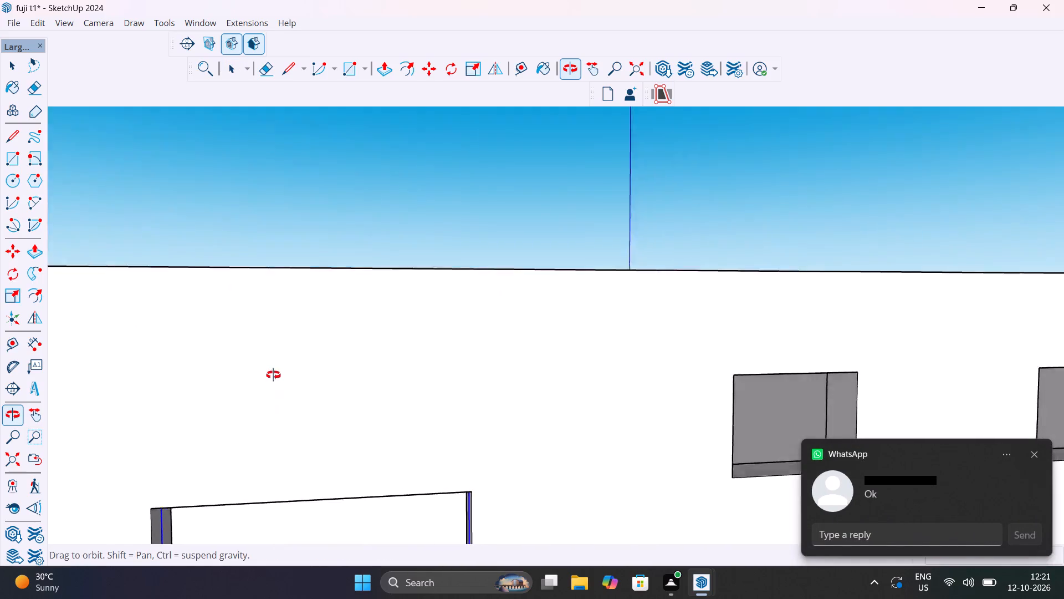
{"action": "middle_click_drag", "start_coordinate": [273, 375], "coordinate": [288, 199]}
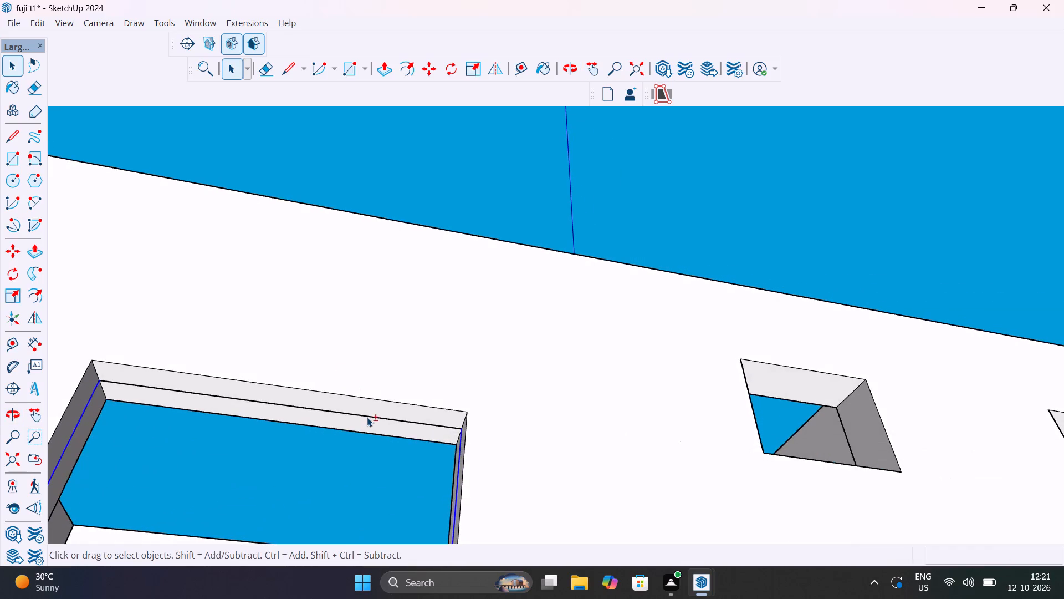
{"action": "left_click", "coordinate": [368, 416], "text": "shift"}
{"action": "right_click", "coordinate": [369, 416]}
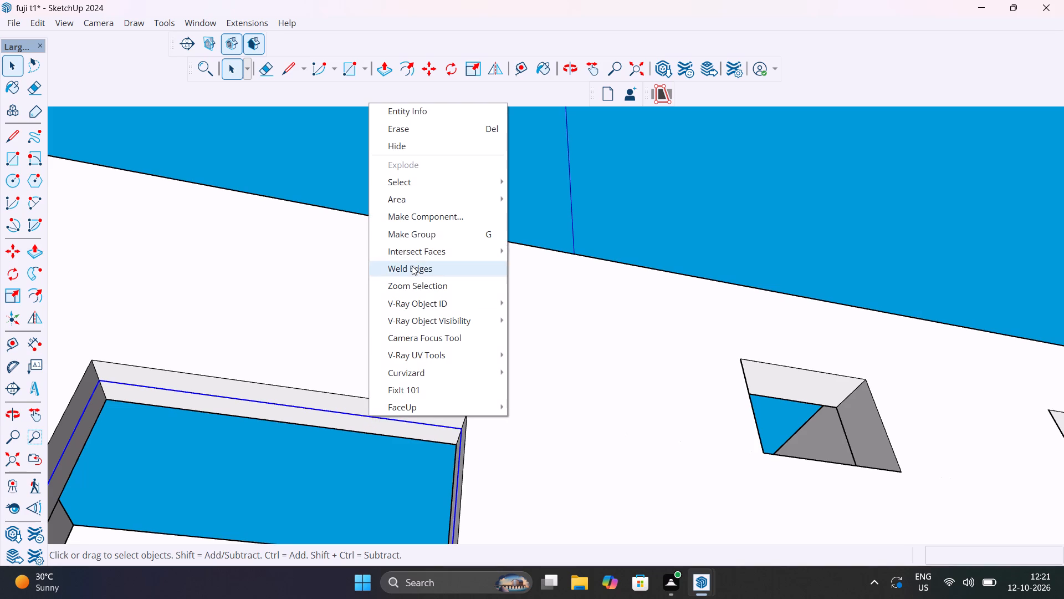
{"action": "left_click", "coordinate": [424, 270]}
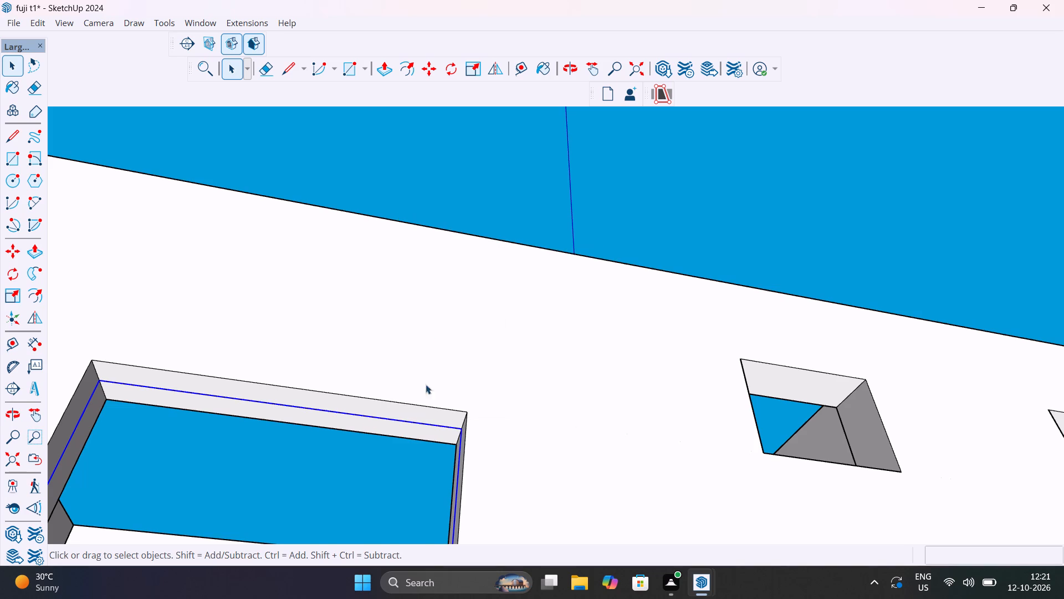
Draw a rectangle about 2 5/16" by 3" at the opening's bottom corner, on the outer side of the welded loop.
{"action": "scroll", "coordinate": [401, 403], "scroll_direction": "down", "scroll_amount": 10}
{"action": "middle_click_drag", "start_coordinate": [390, 415], "coordinate": [397, 374]}
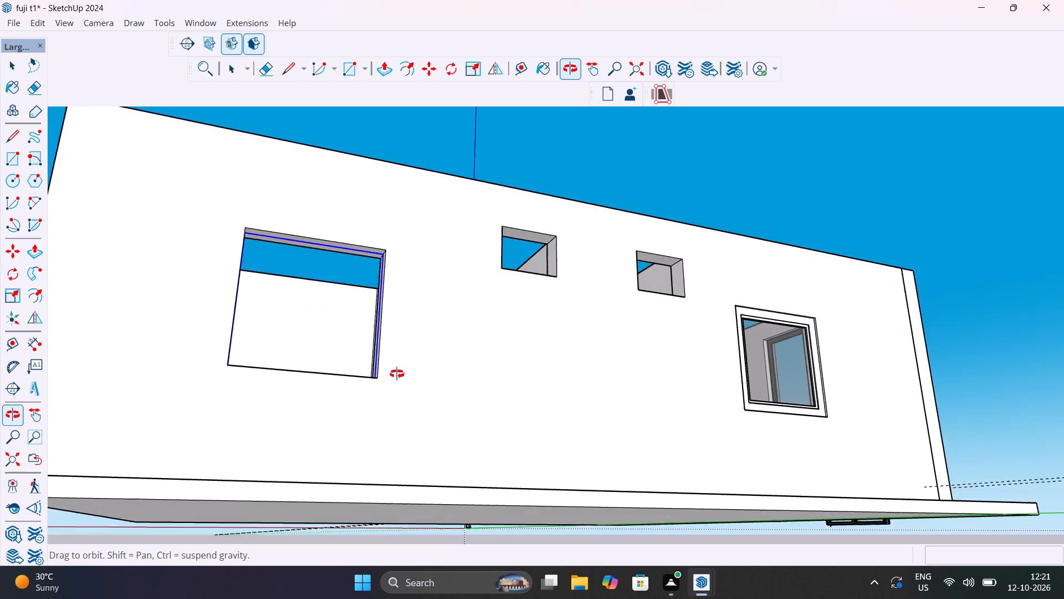
{"action": "middle_click_drag", "start_coordinate": [397, 374], "coordinate": [456, 516]}
{"action": "scroll", "coordinate": [456, 532], "scroll_direction": "up", "scroll_amount": 11}
{"action": "middle_click_drag", "start_coordinate": [453, 530], "coordinate": [356, 307], "text": "shift"}
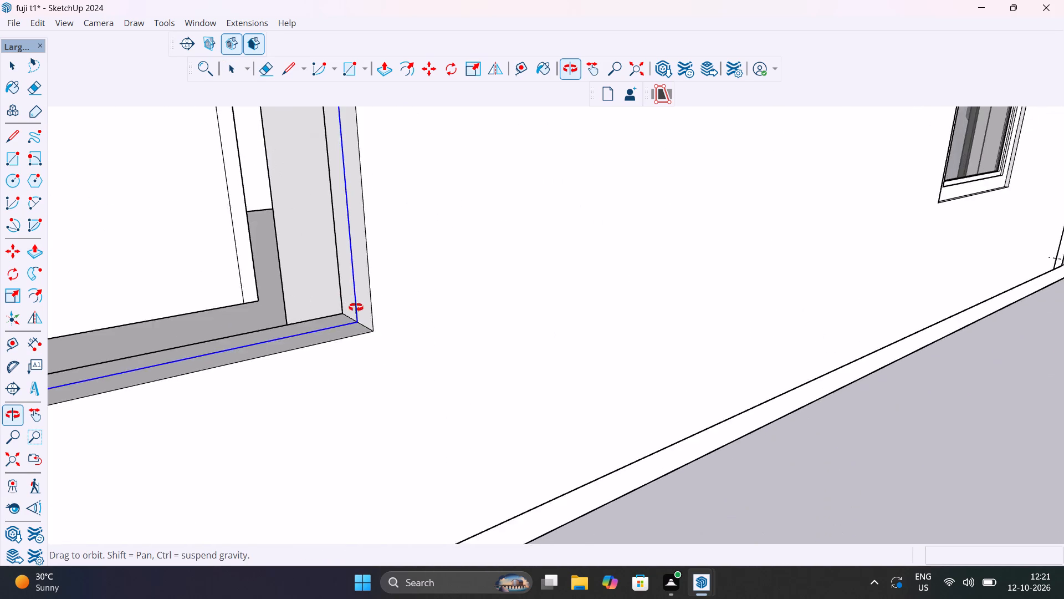
{"action": "middle_click_drag", "start_coordinate": [356, 307], "coordinate": [613, 427], "text": "shift"}
{"action": "scroll", "coordinate": [426, 436], "scroll_direction": "up", "scroll_amount": 13}
{"action": "key", "text": "r"}
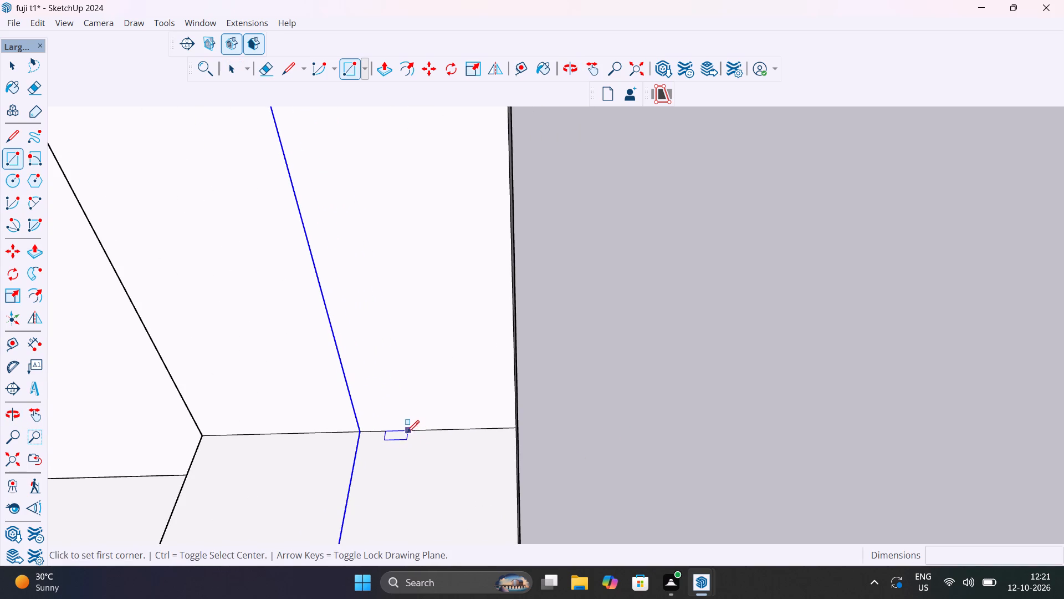
{"action": "left_click", "coordinate": [401, 432]}
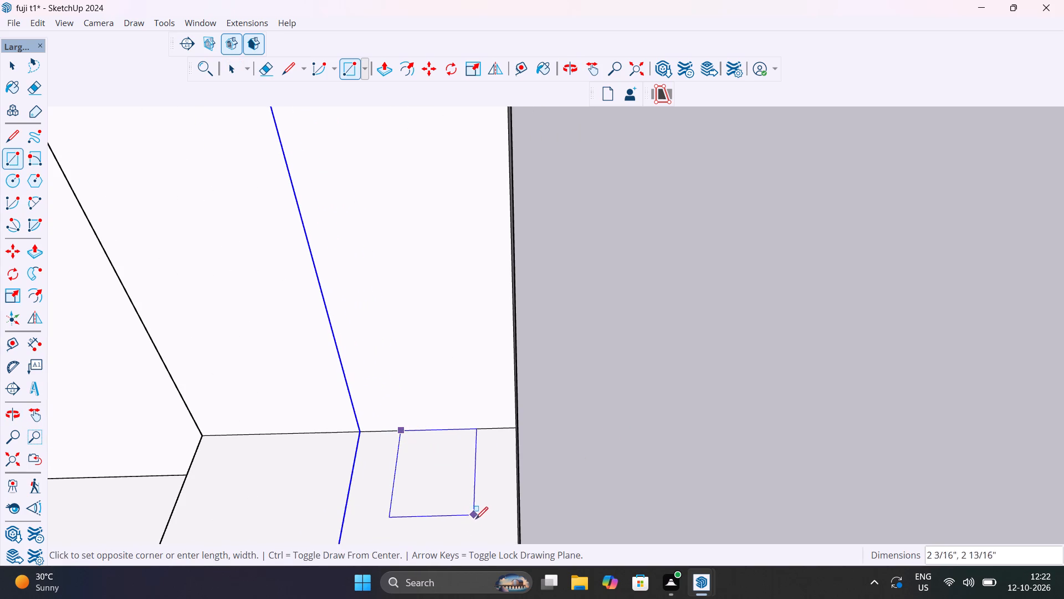
{"action": "left_click", "coordinate": [478, 521]}
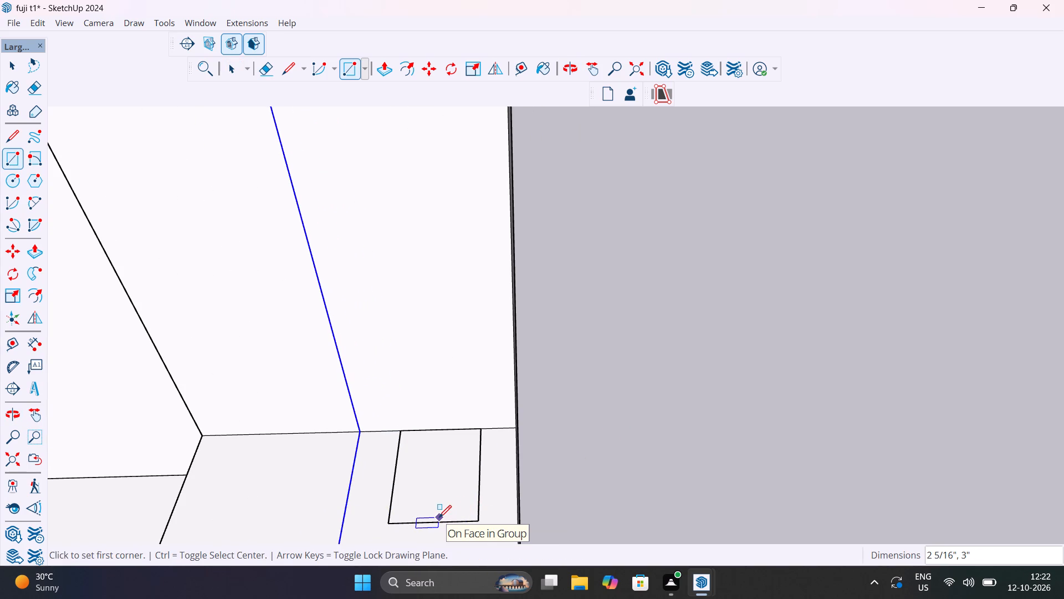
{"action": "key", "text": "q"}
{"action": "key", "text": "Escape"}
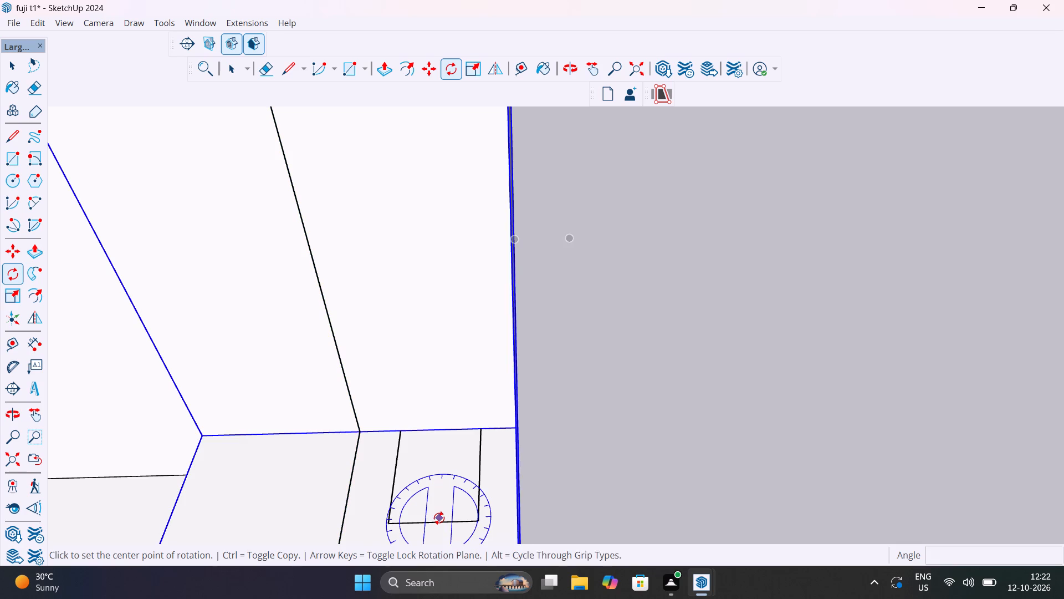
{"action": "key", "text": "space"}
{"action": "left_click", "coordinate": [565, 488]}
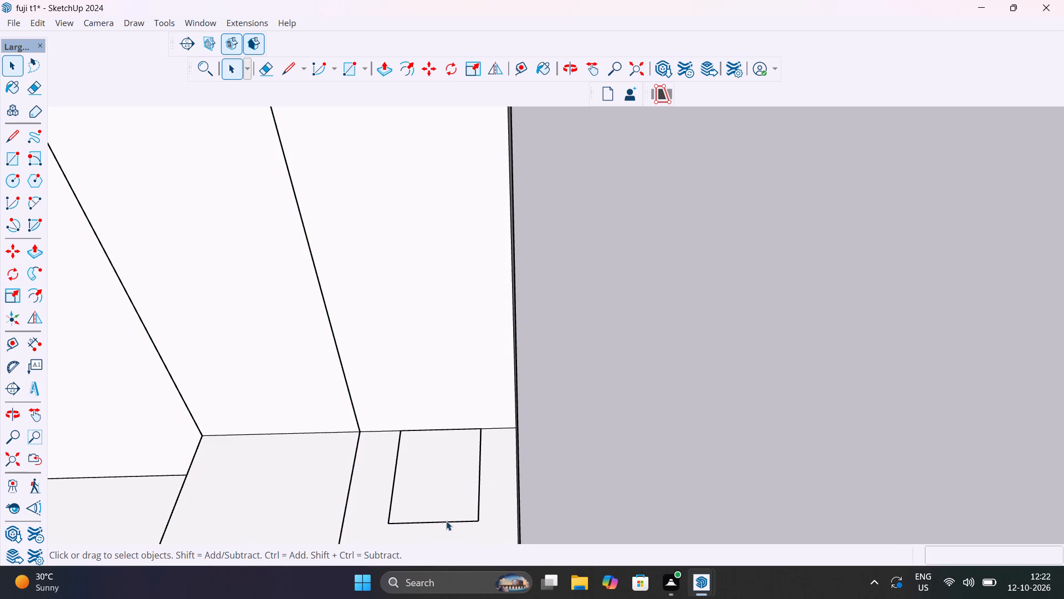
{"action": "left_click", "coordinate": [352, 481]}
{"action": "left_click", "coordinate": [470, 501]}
Draw a smaller rectangle about 1 3/4" by 1" adjoining the first one, starting from the midpoint of its free edge.
{"action": "key", "text": "r"}
{"action": "left_click", "coordinate": [429, 526]}
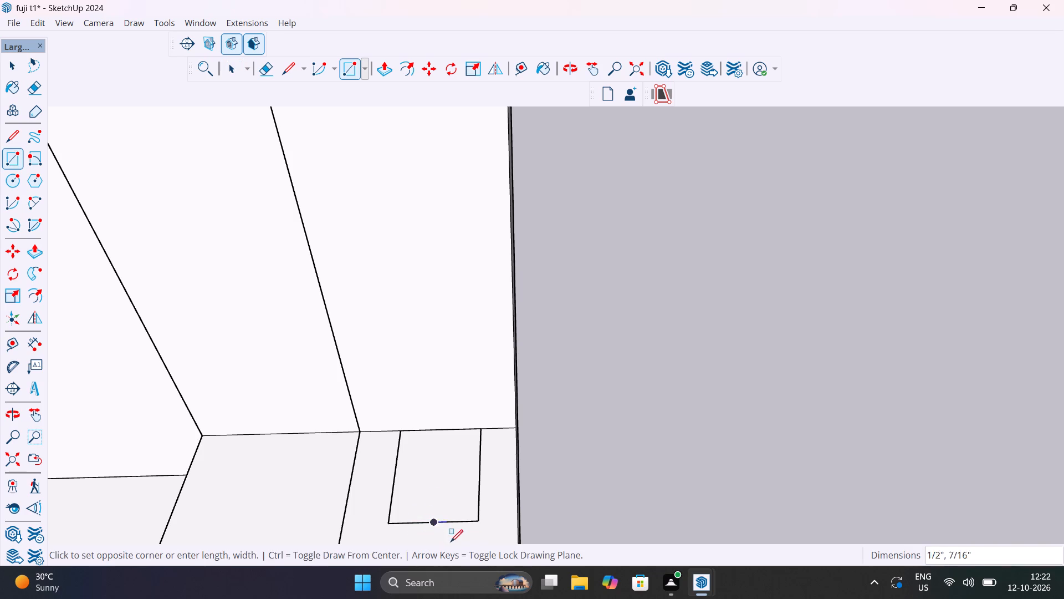
{"action": "middle_click_drag", "start_coordinate": [444, 530], "coordinate": [433, 363], "text": "shift"}
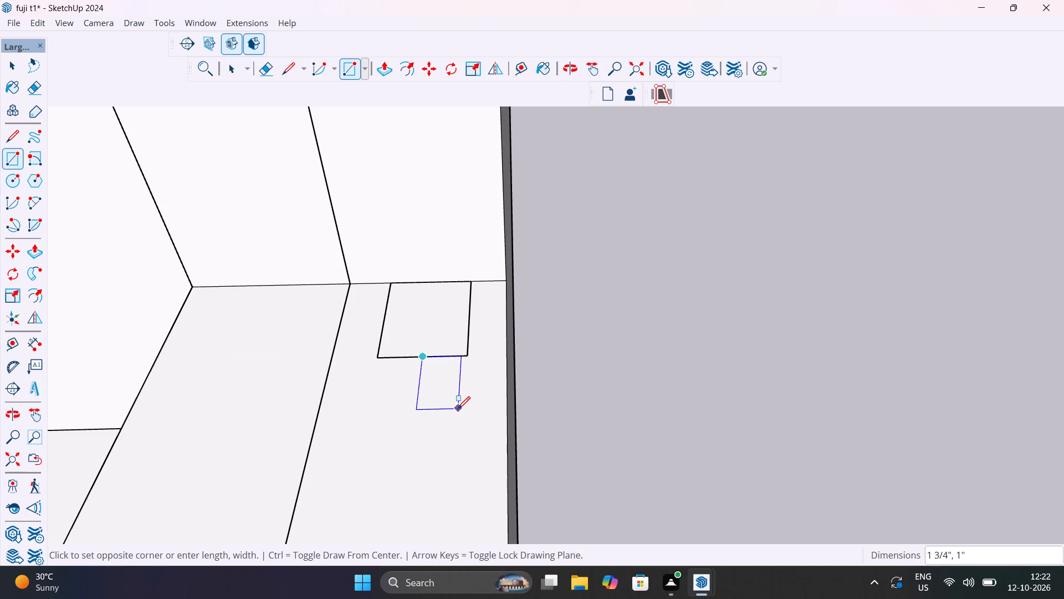
{"action": "left_click", "coordinate": [458, 409]}
{"action": "key", "text": "space"}
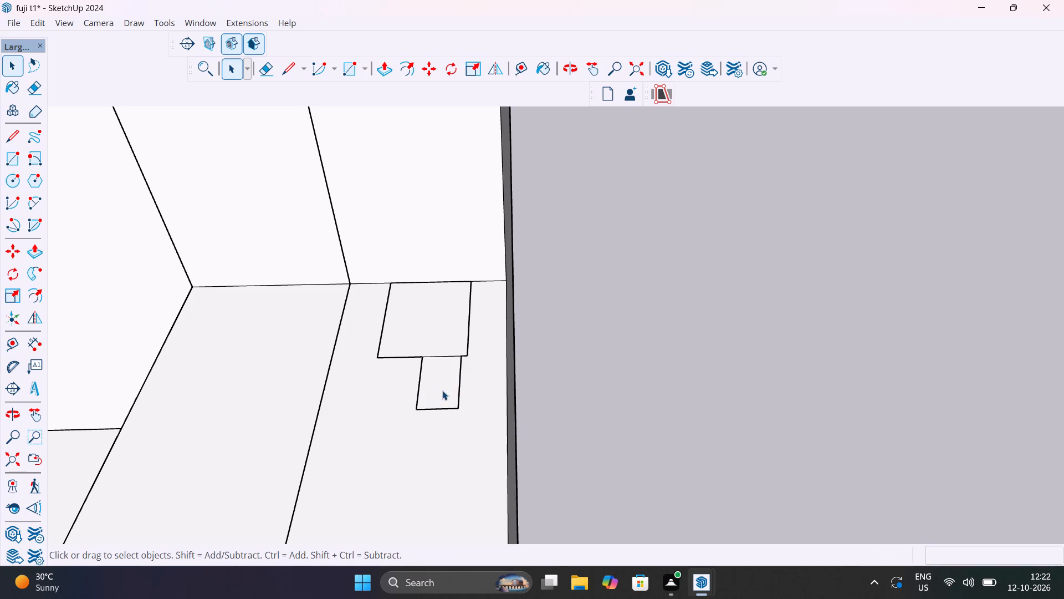
Move the smaller rectangle's three free edges about 1/2" along the larger rectangle's edge, centring it on that edge.
{"action": "left_click", "coordinate": [420, 375]}
{"action": "left_click", "coordinate": [446, 408], "text": "shift"}
{"action": "left_click", "coordinate": [459, 384], "text": "shift"}
{"action": "key", "text": "m"}
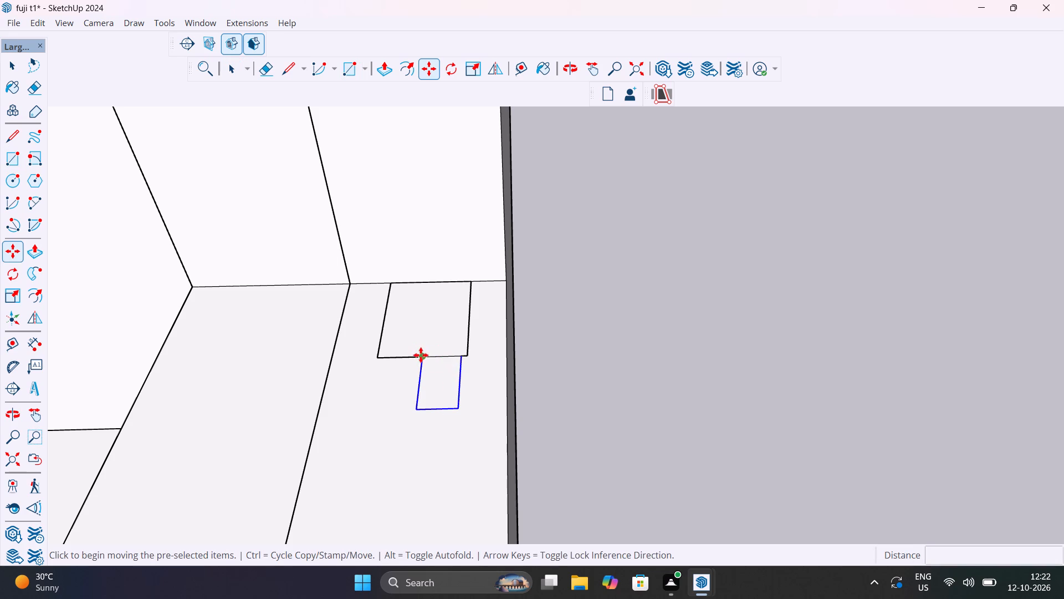
{"action": "left_click", "coordinate": [421, 356]}
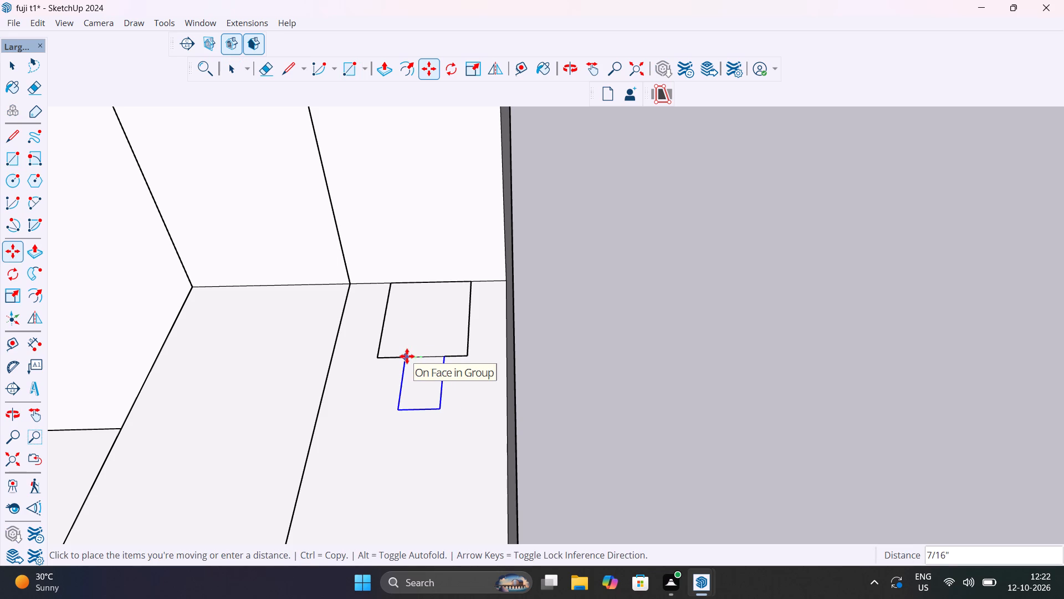
{"action": "left_click", "coordinate": [404, 356]}
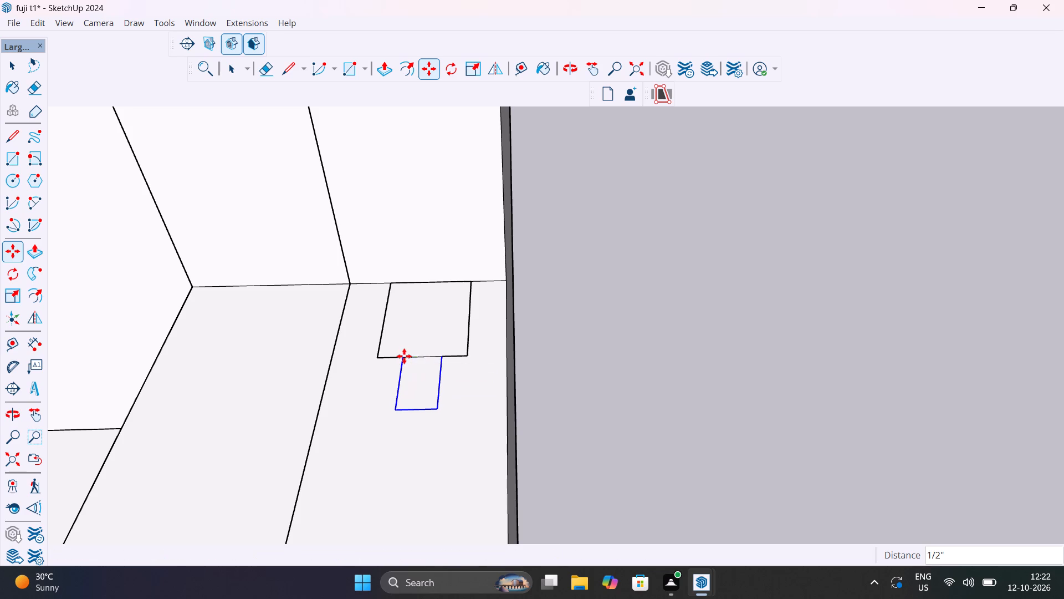
{"action": "key", "text": "space"}
Delete the edge shared by the two rectangles so they form one stepped profile.
{"action": "scroll", "coordinate": [415, 357], "scroll_direction": "up", "scroll_amount": 6}
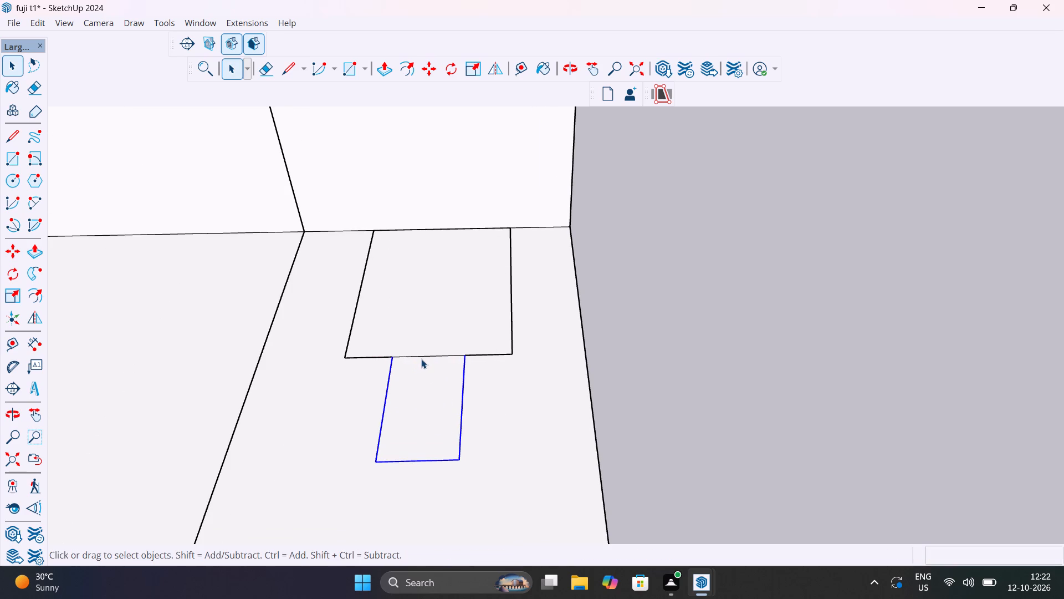
{"action": "left_click", "coordinate": [422, 359]}
{"action": "left_click", "coordinate": [422, 357]}
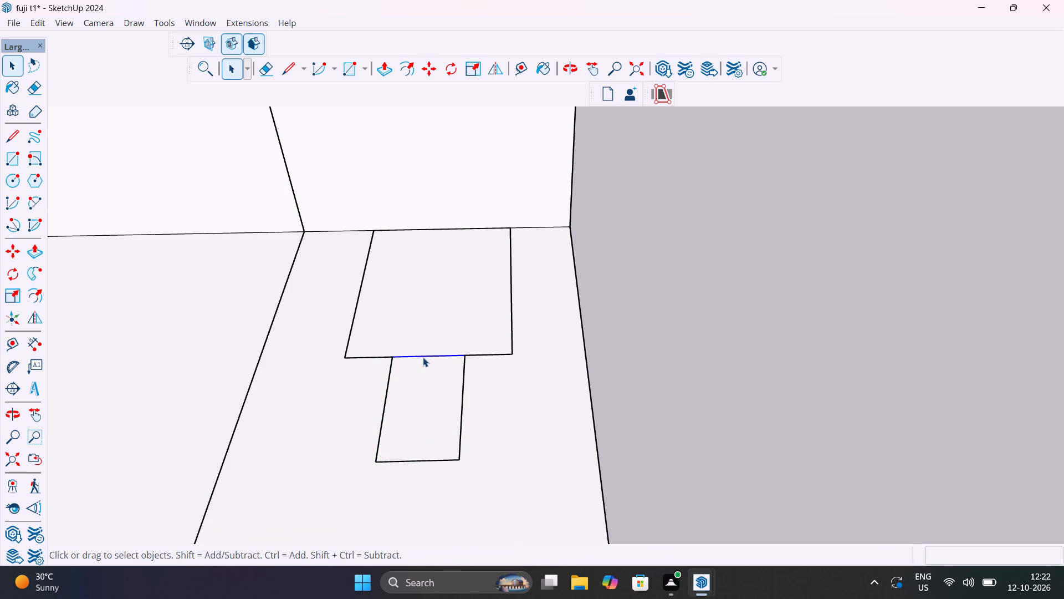
{"action": "key", "text": "Delete"}
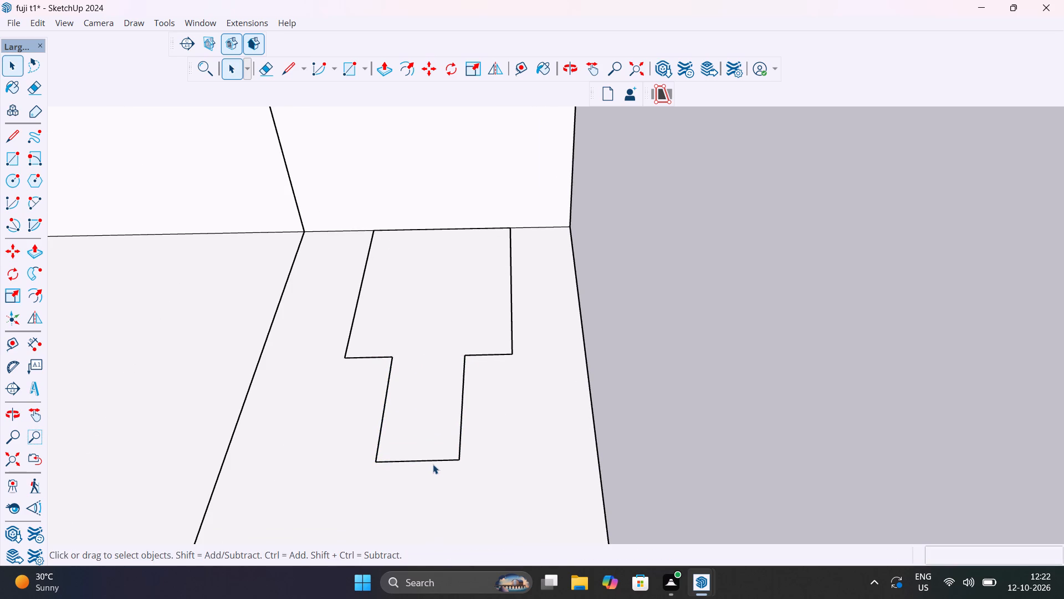
Move the end edge of the profile's narrow part toward the wide part, shortening the narrow part slightly.
{"action": "left_click", "coordinate": [435, 463]}
{"action": "key", "text": "m"}
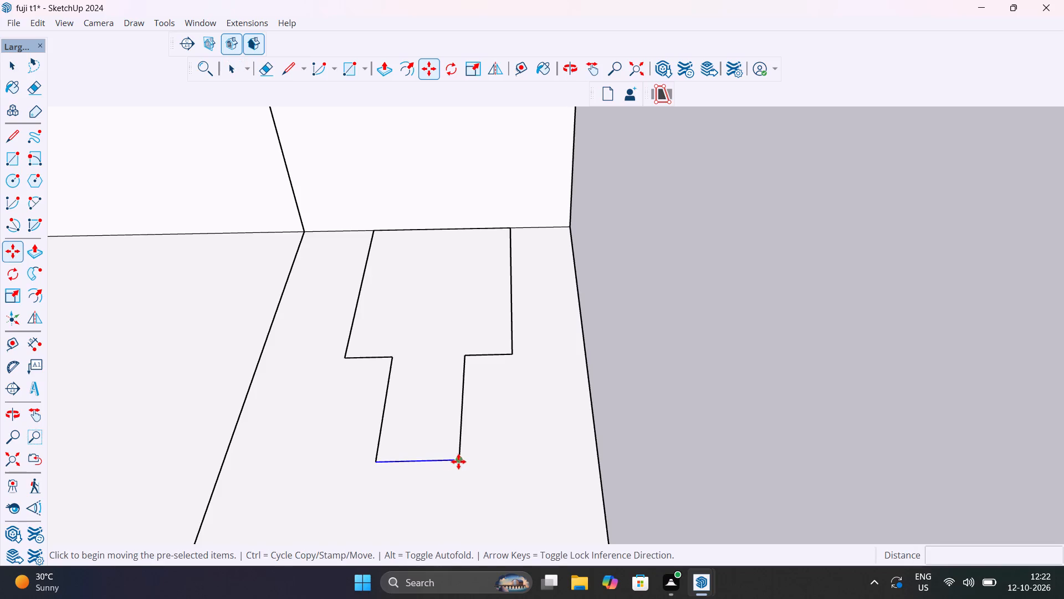
{"action": "left_click", "coordinate": [458, 461]}
{"action": "left_click", "coordinate": [466, 431]}
{"action": "scroll", "coordinate": [479, 468], "scroll_direction": "down", "scroll_amount": 7}
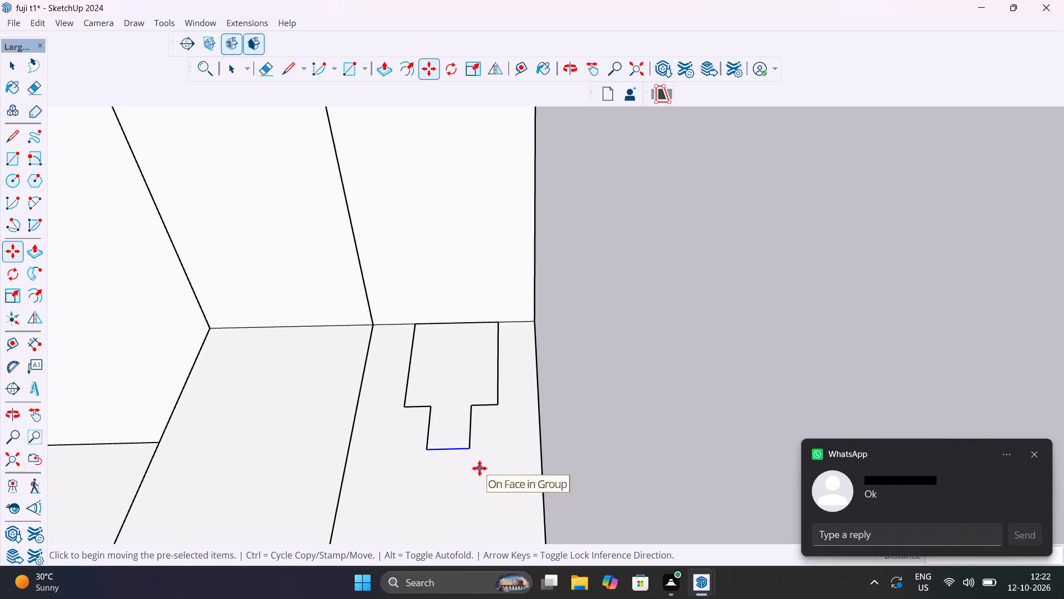
{"action": "middle_click_drag", "start_coordinate": [500, 454], "coordinate": [477, 544]}
{"action": "key", "text": "space"}
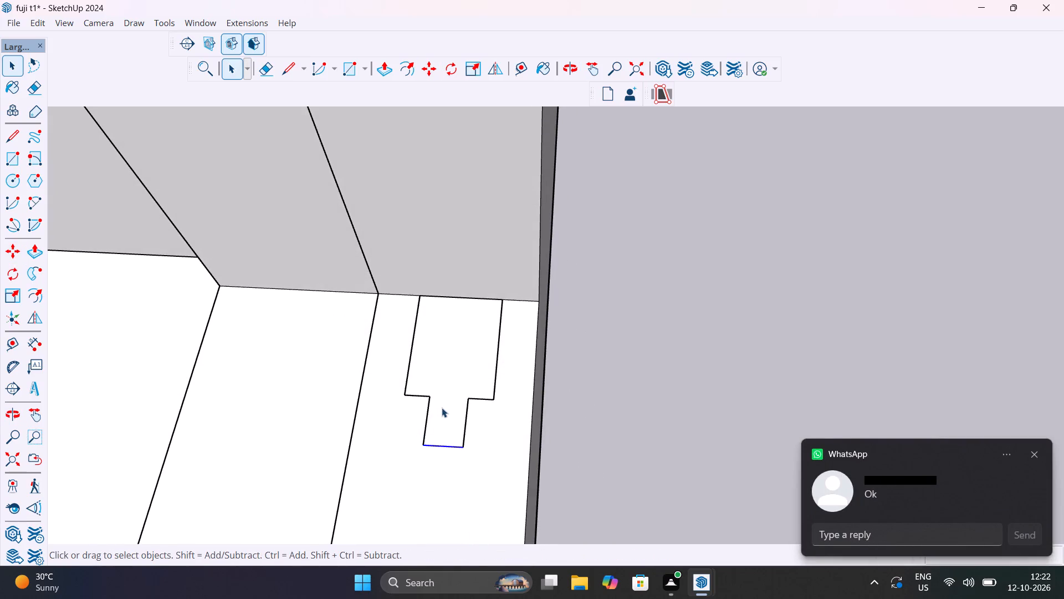
Move the narrow part's edges together with both shoulder edges about 5/16" inward, shortening the profile's wide part.
{"action": "scroll", "coordinate": [442, 408], "scroll_direction": "up", "scroll_amount": 5}
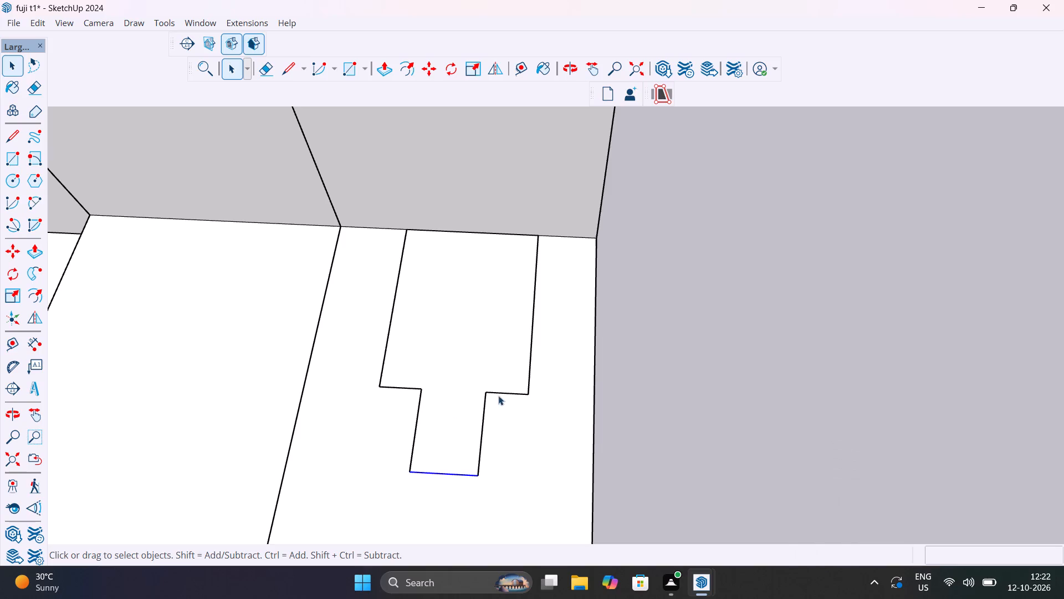
{"action": "left_click", "coordinate": [520, 393]}
{"action": "left_click", "coordinate": [480, 447], "text": "shift"}
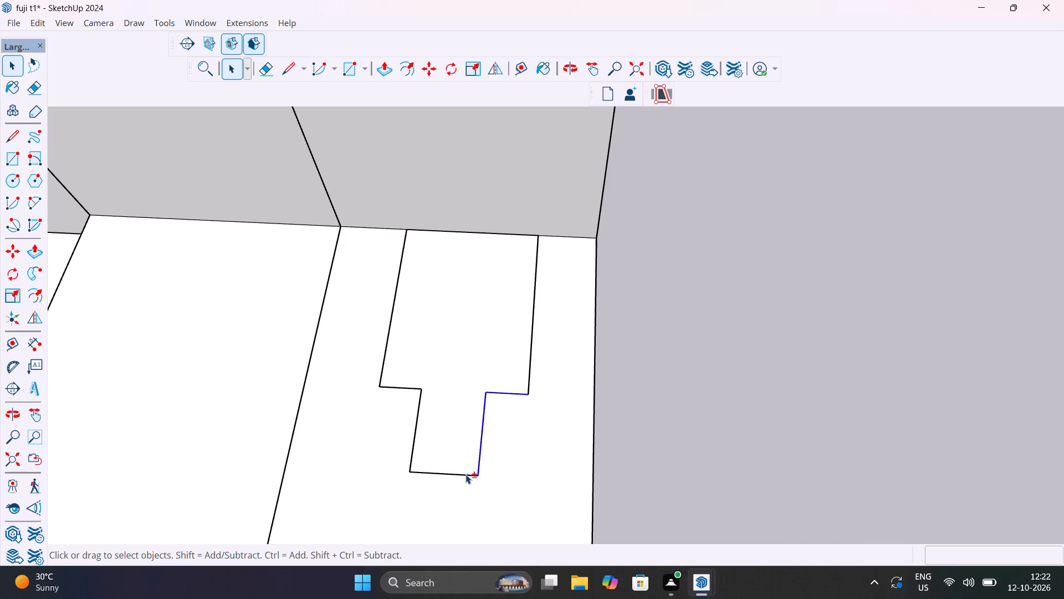
{"action": "left_click", "coordinate": [465, 474], "text": "shift"}
{"action": "left_click", "coordinate": [416, 423], "text": "shift"}
{"action": "left_click", "coordinate": [408, 388], "text": "shift"}
{"action": "key", "text": "m"}
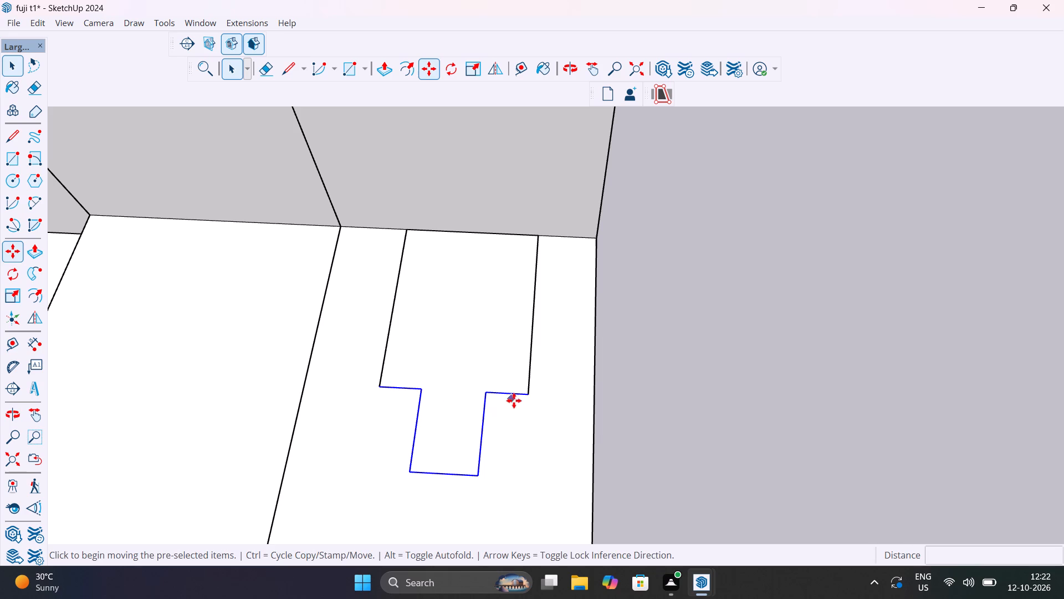
{"action": "left_click", "coordinate": [525, 397]}
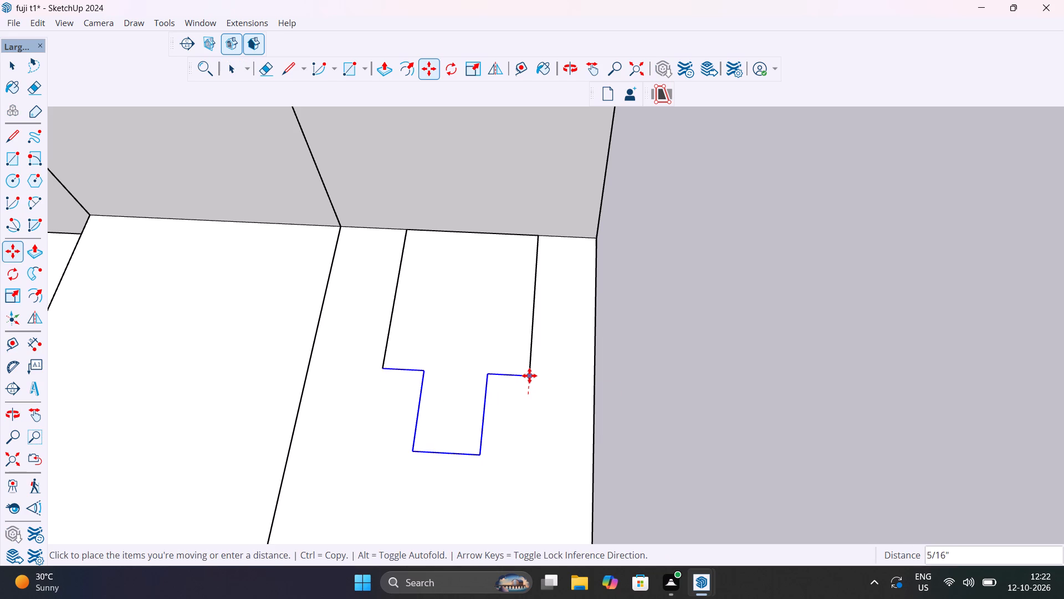
{"action": "left_click", "coordinate": [529, 373]}
{"action": "key", "text": "space"}
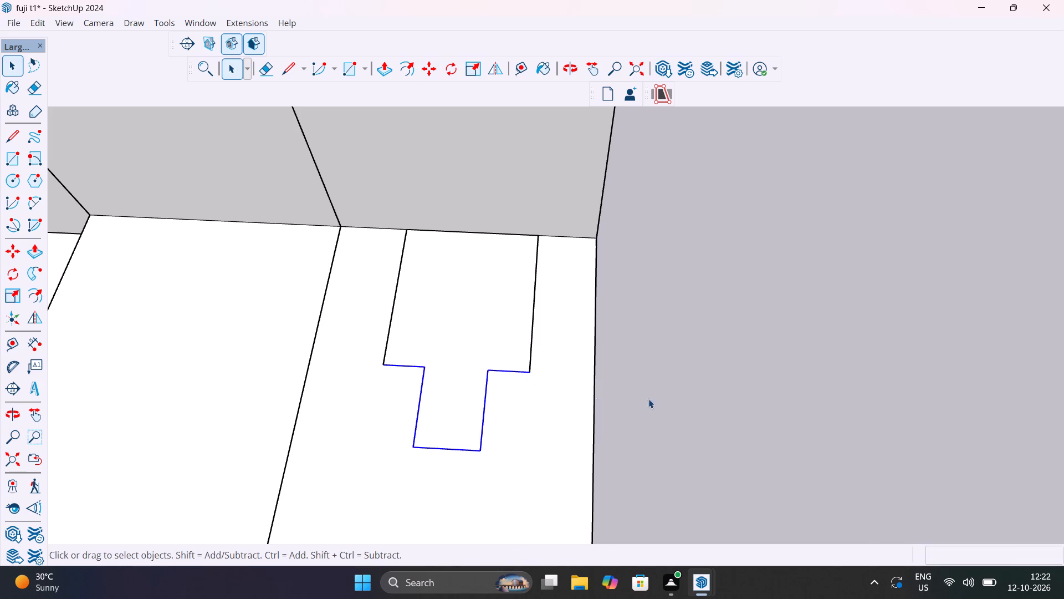
{"action": "left_click", "coordinate": [677, 399]}
Extrude the stepped profile along the welded loop around the window opening with Follow Me.
{"action": "left_click", "coordinate": [298, 416]}
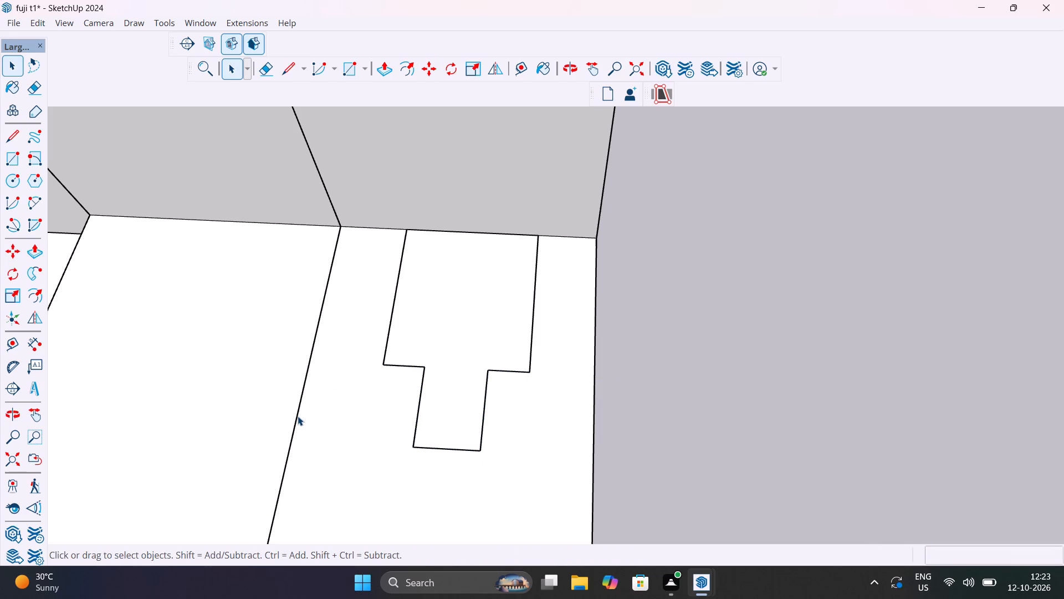
{"action": "left_click", "coordinate": [35, 271]}
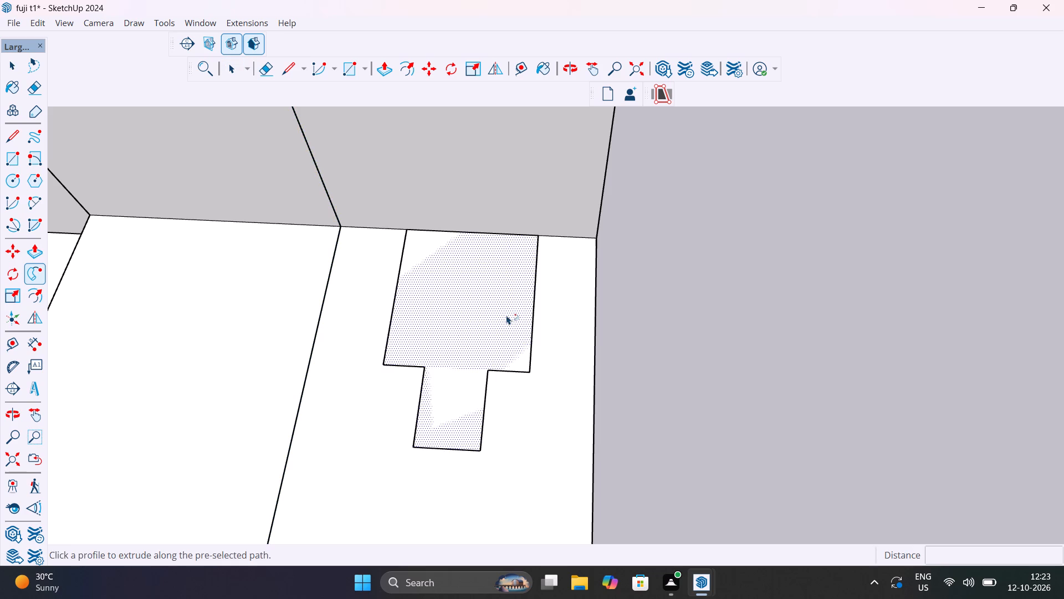
{"action": "left_click", "coordinate": [507, 315]}
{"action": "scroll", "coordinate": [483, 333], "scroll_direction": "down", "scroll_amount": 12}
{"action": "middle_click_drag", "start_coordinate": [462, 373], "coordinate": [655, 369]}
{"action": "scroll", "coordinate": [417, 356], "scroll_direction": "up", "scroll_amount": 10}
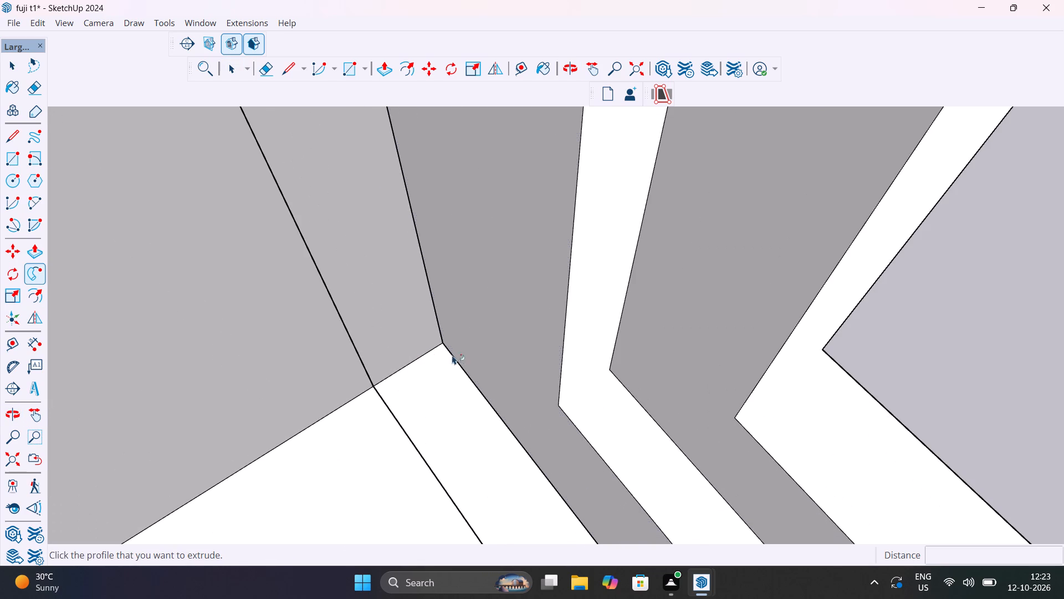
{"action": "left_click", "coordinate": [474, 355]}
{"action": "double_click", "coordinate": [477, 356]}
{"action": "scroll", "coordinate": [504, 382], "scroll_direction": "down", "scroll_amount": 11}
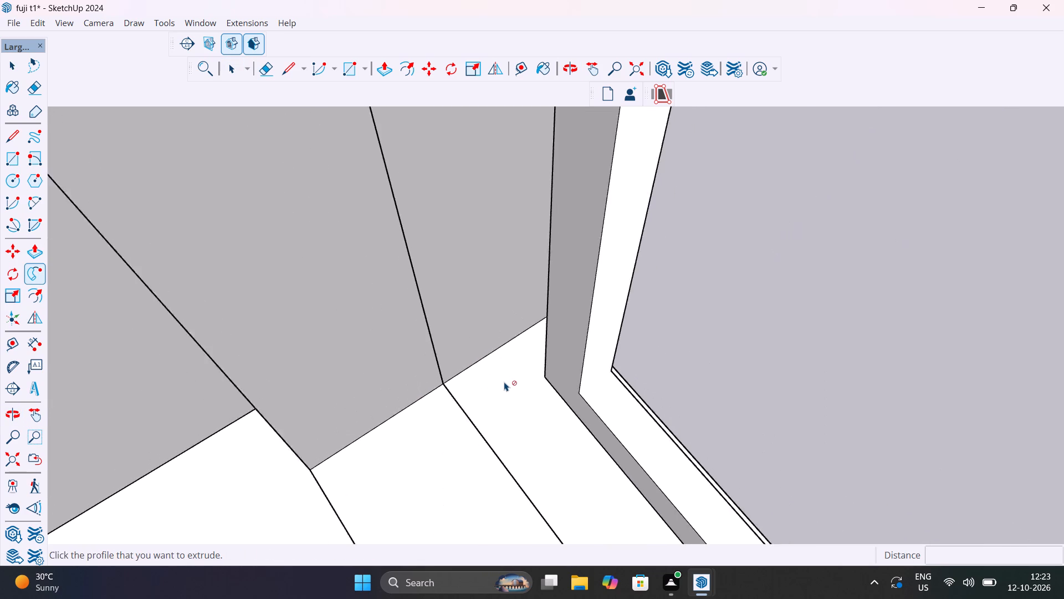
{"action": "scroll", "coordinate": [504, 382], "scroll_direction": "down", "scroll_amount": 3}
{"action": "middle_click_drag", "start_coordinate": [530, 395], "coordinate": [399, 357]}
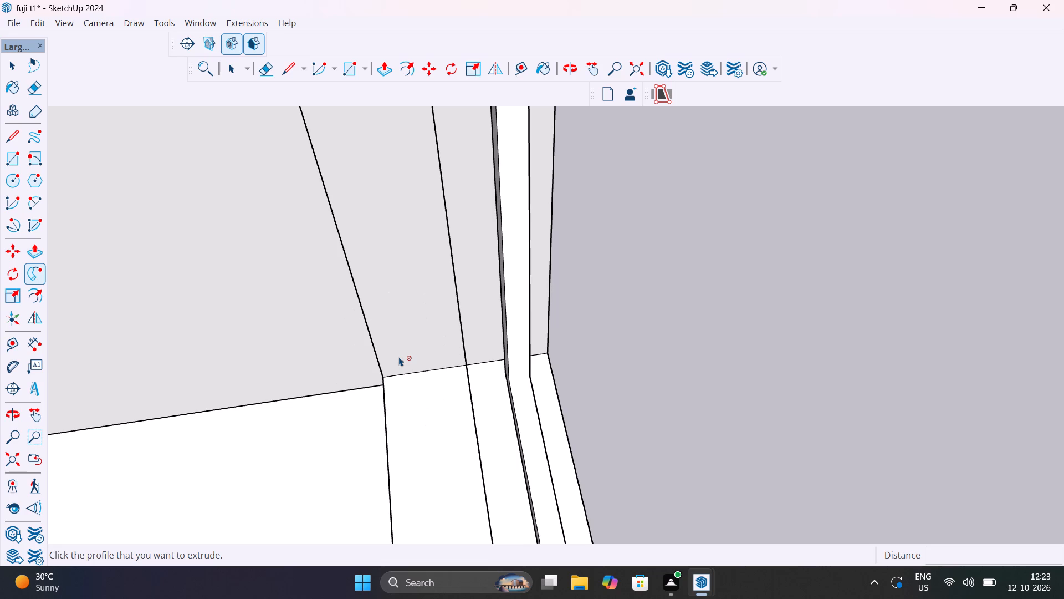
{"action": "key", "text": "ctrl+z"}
Select the whole extruded window frame and move it about 2 1/4" along the green axis, deeper into the opening.
{"action": "key", "text": "space"}
{"action": "left_click", "coordinate": [522, 383]}
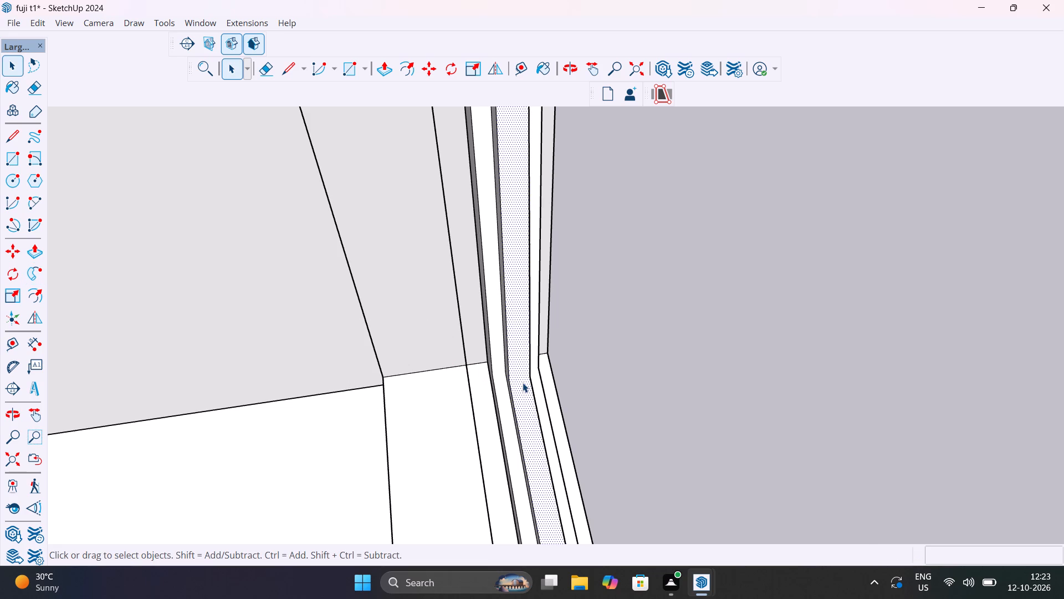
{"action": "triple_click", "coordinate": [523, 383]}
{"action": "left_click", "coordinate": [523, 383]}
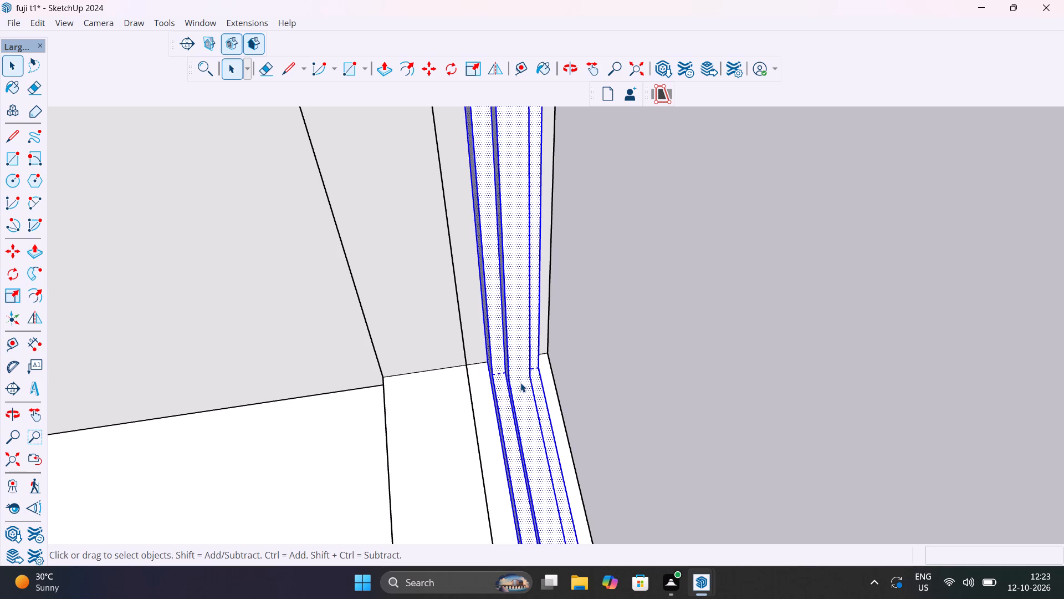
{"action": "scroll", "coordinate": [481, 380], "scroll_direction": "up", "scroll_amount": 4}
{"action": "middle_click_drag", "start_coordinate": [505, 377], "coordinate": [714, 349]}
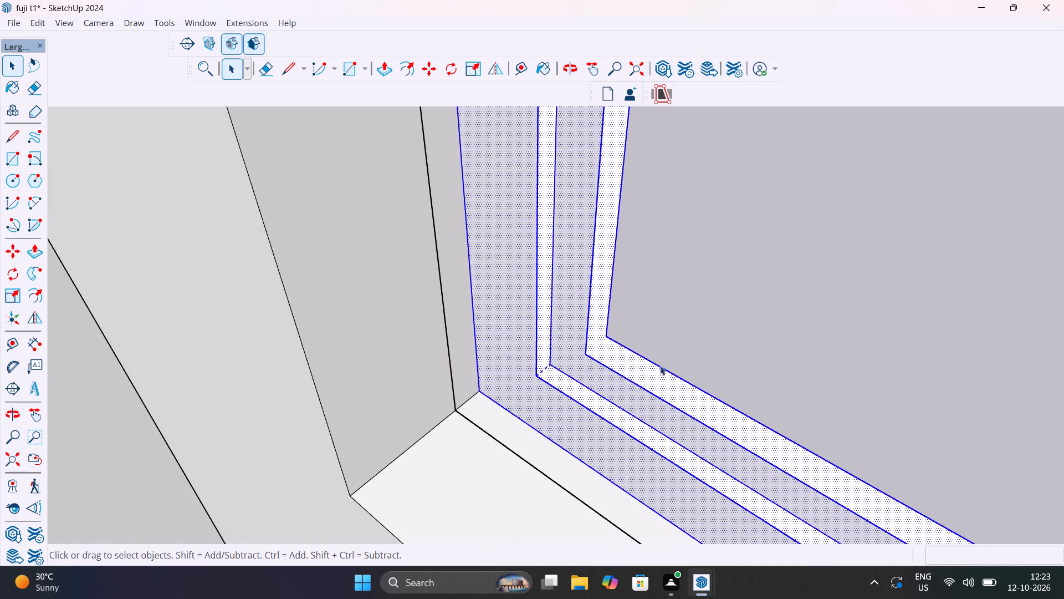
{"action": "key", "text": "m"}
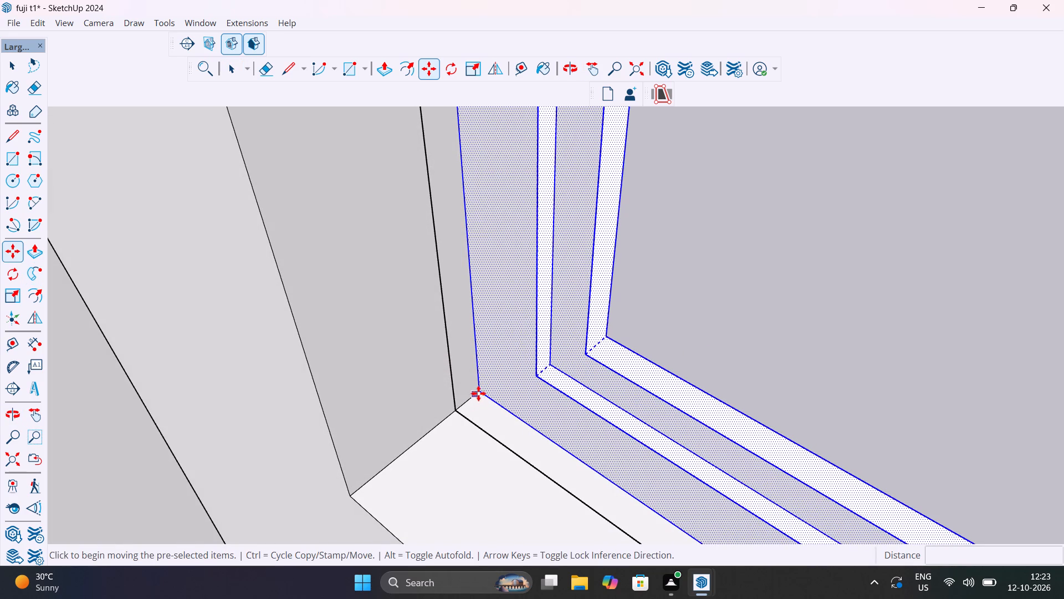
{"action": "left_click", "coordinate": [478, 393]}
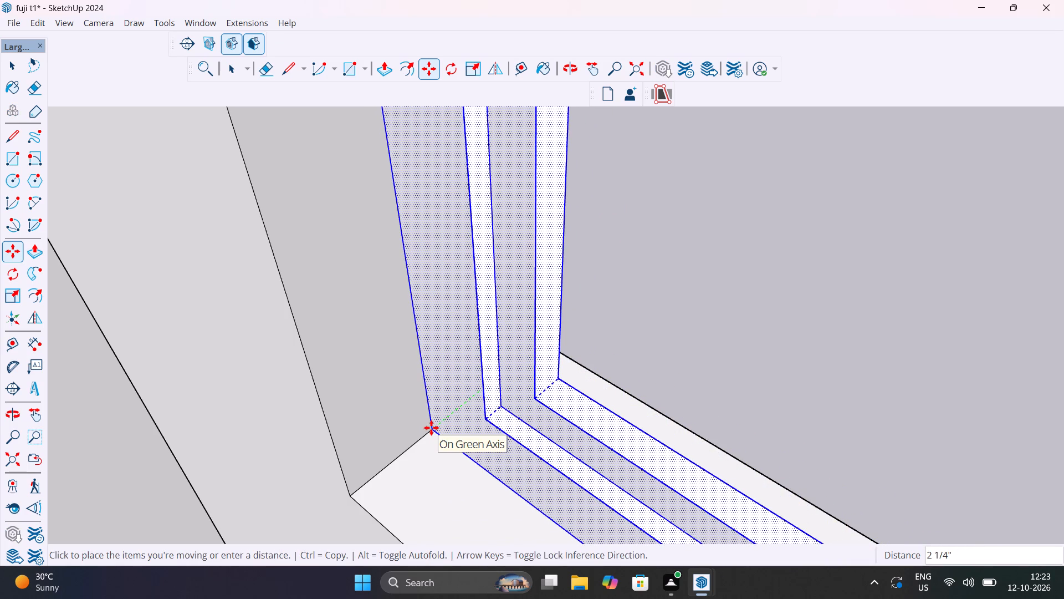
{"action": "left_click", "coordinate": [431, 428]}
Examine the frame's position in the opening from outside the building, including its upper corner up close.
{"action": "middle_click_drag", "start_coordinate": [590, 439], "coordinate": [214, 448]}
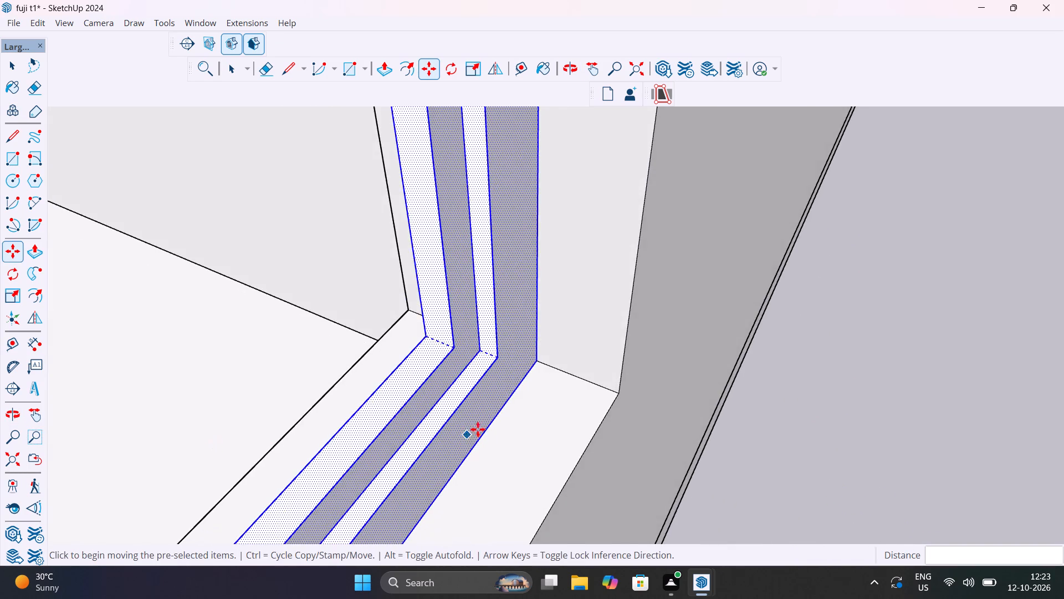
{"action": "scroll", "coordinate": [479, 428], "scroll_direction": "down", "scroll_amount": 20}
{"action": "scroll", "coordinate": [479, 428], "scroll_direction": "down", "scroll_amount": 9}
{"action": "middle_click_drag", "start_coordinate": [501, 433], "coordinate": [311, 369]}
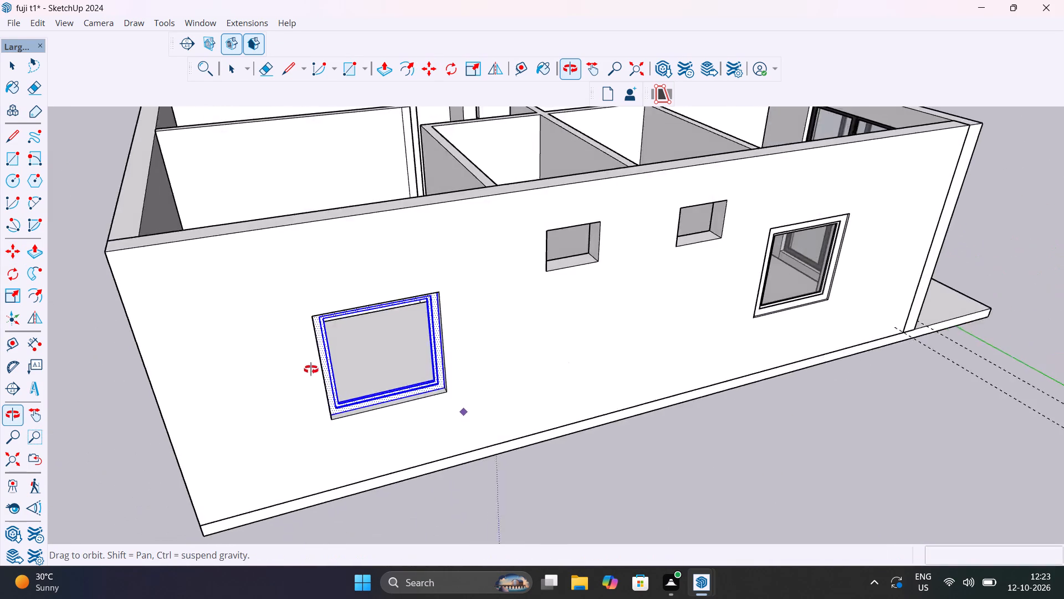
{"action": "middle_click_drag", "start_coordinate": [311, 369], "coordinate": [252, 368]}
{"action": "key", "text": "space"}
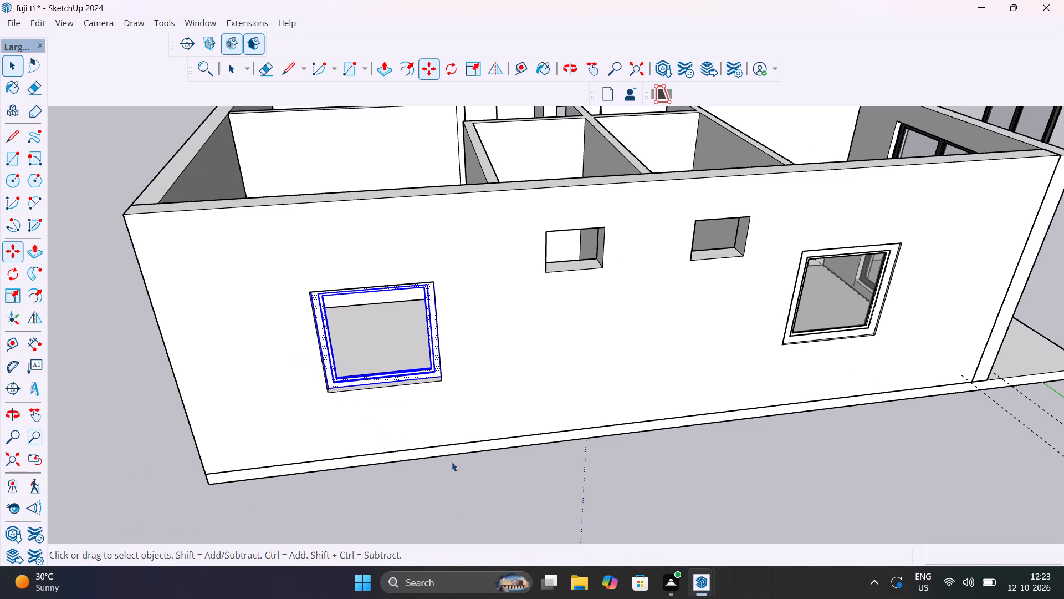
{"action": "left_click", "coordinate": [604, 479]}
{"action": "scroll", "coordinate": [328, 332], "scroll_direction": "up", "scroll_amount": 4}
{"action": "middle_click_drag", "start_coordinate": [380, 377], "coordinate": [344, 338]}
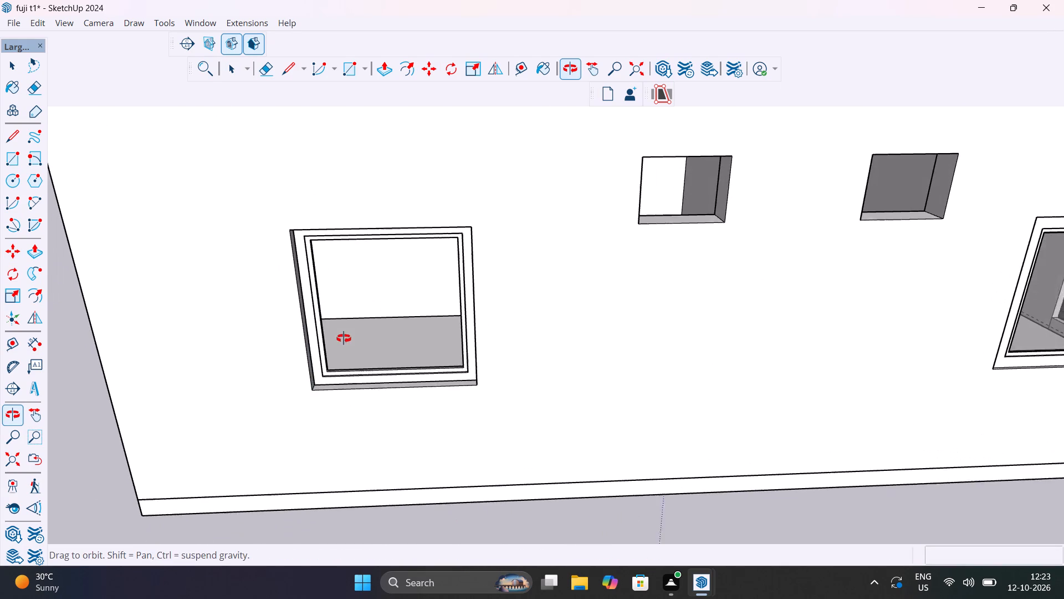
{"action": "middle_click_drag", "start_coordinate": [344, 338], "coordinate": [255, 389]}
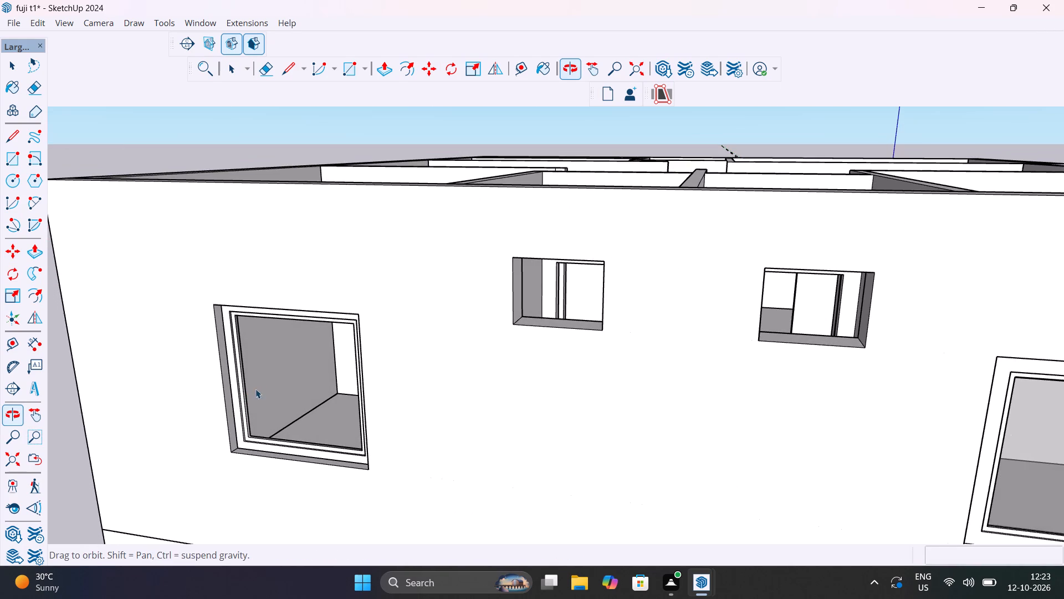
{"action": "scroll", "coordinate": [245, 323], "scroll_direction": "up", "scroll_amount": 13}
{"action": "scroll", "coordinate": [231, 319], "scroll_direction": "down", "scroll_amount": 6}
{"action": "scroll", "coordinate": [211, 300], "scroll_direction": "up", "scroll_amount": 5}
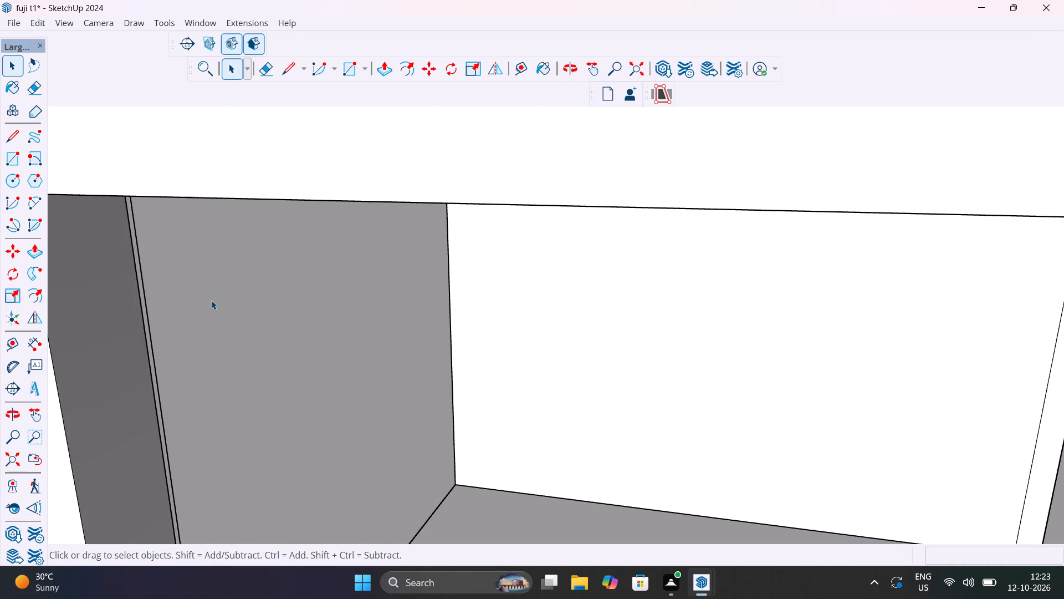
{"action": "scroll", "coordinate": [209, 302], "scroll_direction": "down", "scroll_amount": 3}
{"action": "scroll", "coordinate": [184, 292], "scroll_direction": "up", "scroll_amount": 3}
{"action": "middle_click_drag", "start_coordinate": [199, 301], "coordinate": [193, 272]}
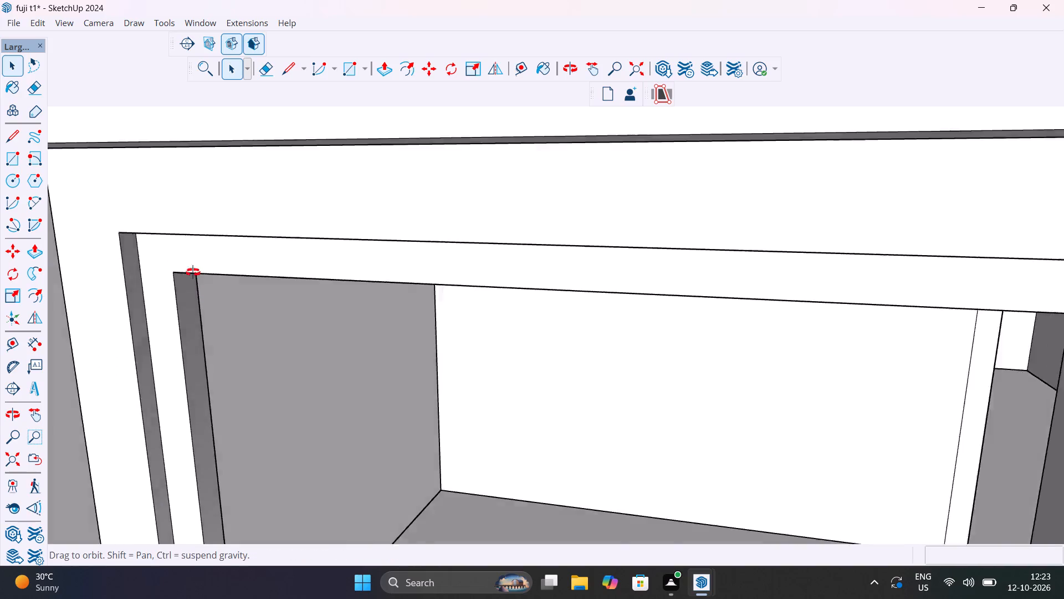
Draw a rectangle of about 3' 4" by 3' 3 1/2" across the inside of the window frame as its glass pane.
{"action": "middle_click_drag", "start_coordinate": [193, 272], "coordinate": [204, 190]}
{"action": "scroll", "coordinate": [202, 199], "scroll_direction": "up", "scroll_amount": 1}
{"action": "key", "text": "r"}
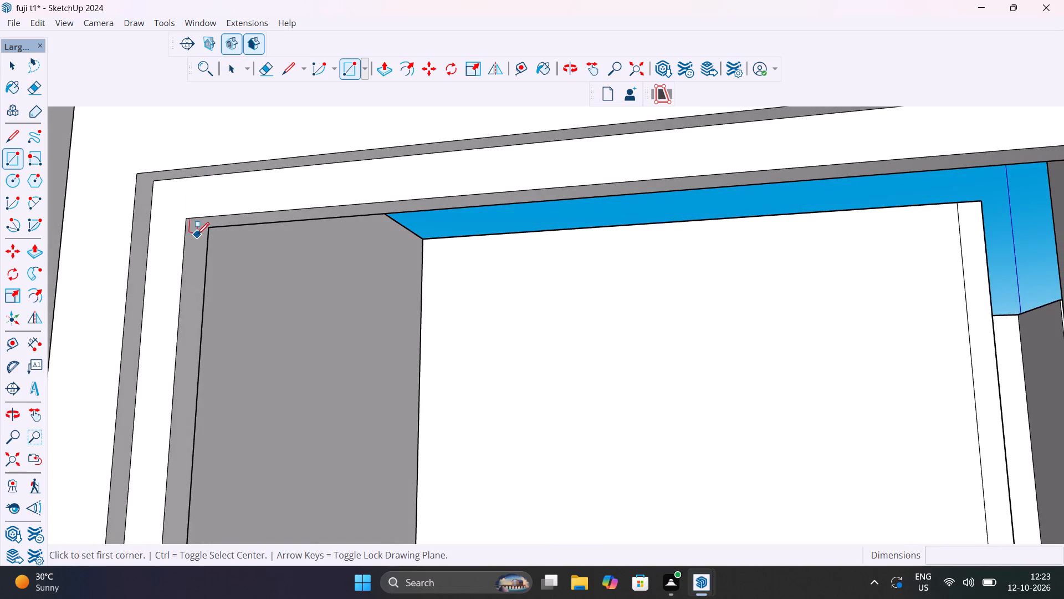
{"action": "left_click", "coordinate": [198, 242]}
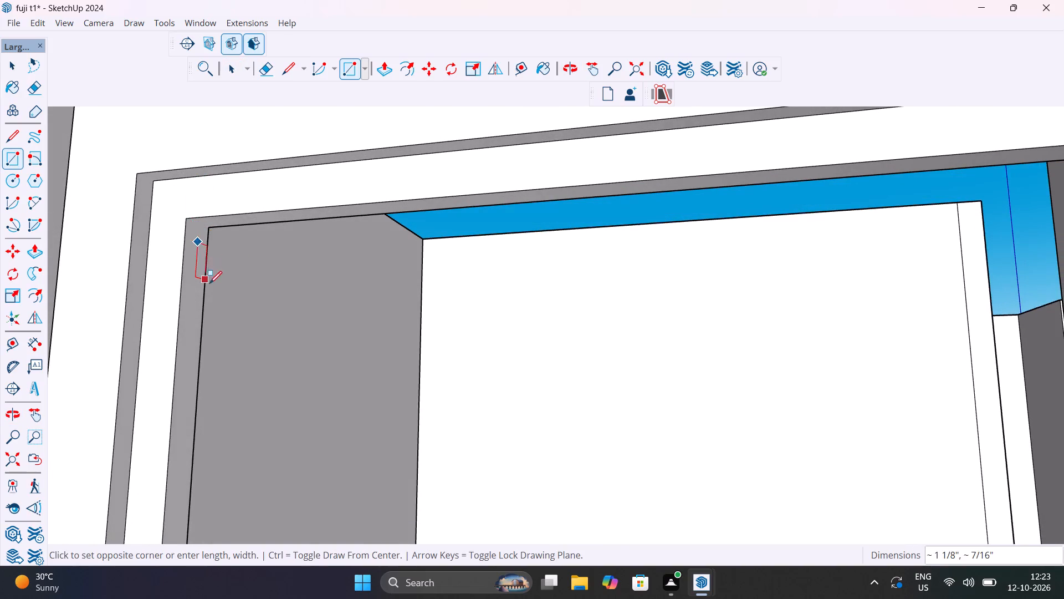
{"action": "scroll", "coordinate": [209, 281], "scroll_direction": "down", "scroll_amount": 7}
{"action": "scroll", "coordinate": [209, 288], "scroll_direction": "down", "scroll_amount": 14}
{"action": "middle_click_drag", "start_coordinate": [258, 364], "coordinate": [397, 455]}
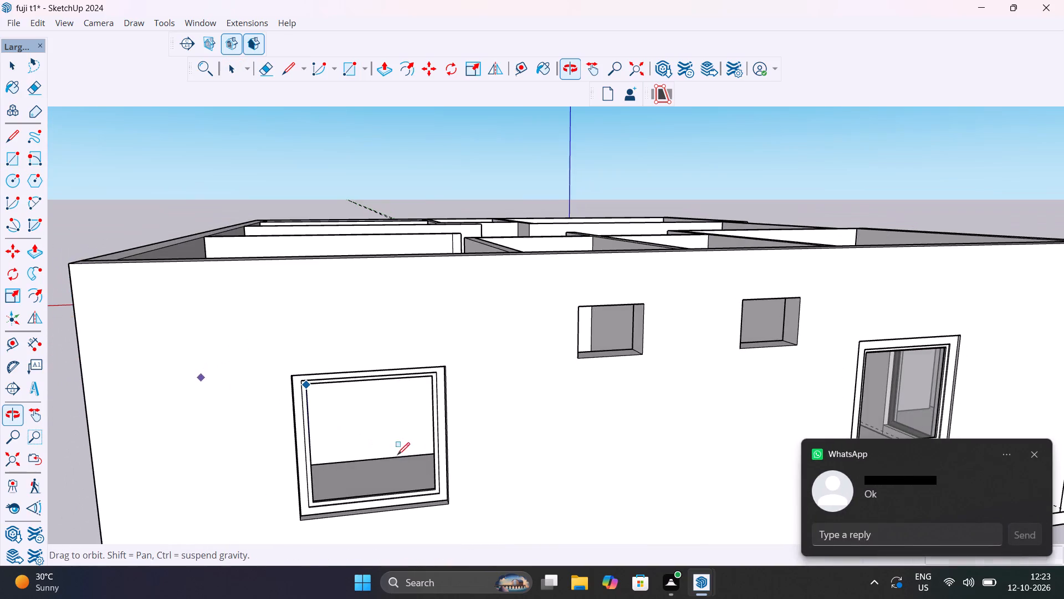
{"action": "scroll", "coordinate": [421, 485], "scroll_direction": "up", "scroll_amount": 11}
{"action": "scroll", "coordinate": [449, 503], "scroll_direction": "down", "scroll_amount": 6}
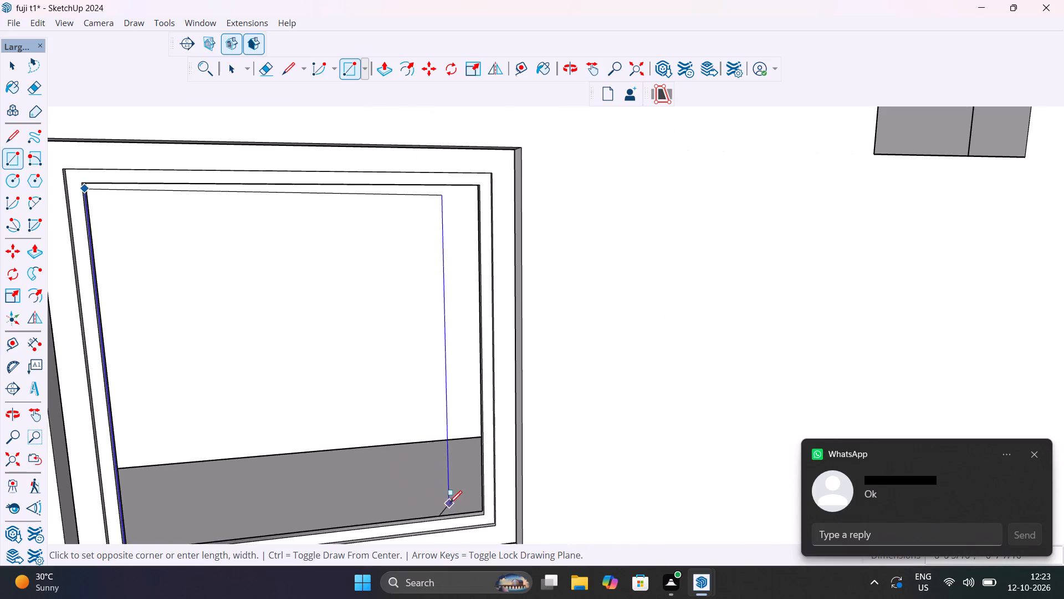
{"action": "middle_click_drag", "start_coordinate": [463, 504], "coordinate": [471, 512]}
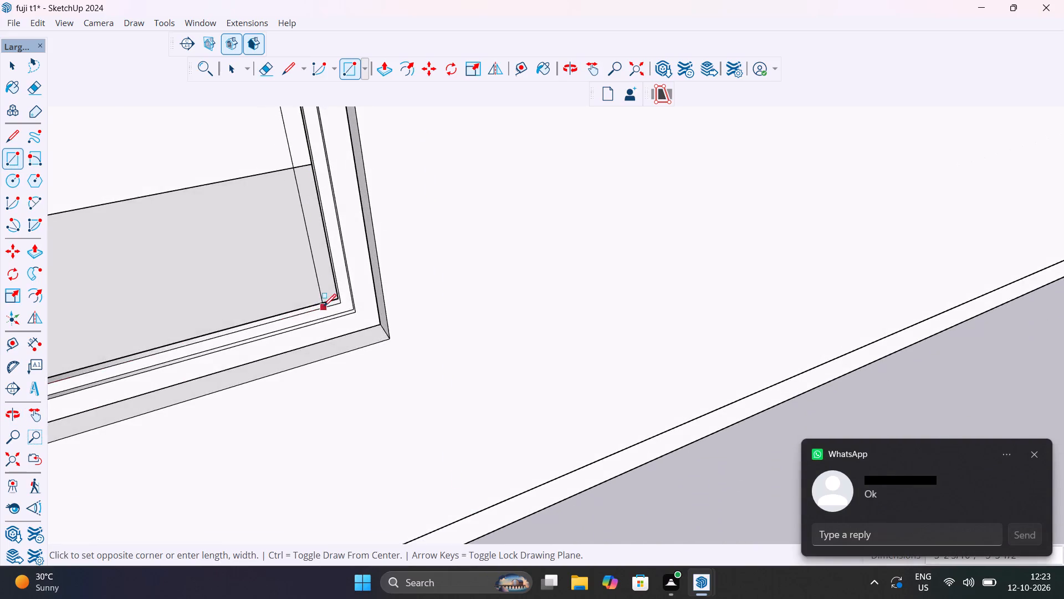
{"action": "scroll", "coordinate": [324, 306], "scroll_direction": "up", "scroll_amount": 20}
{"action": "scroll", "coordinate": [324, 306], "scroll_direction": "up", "scroll_amount": 4}
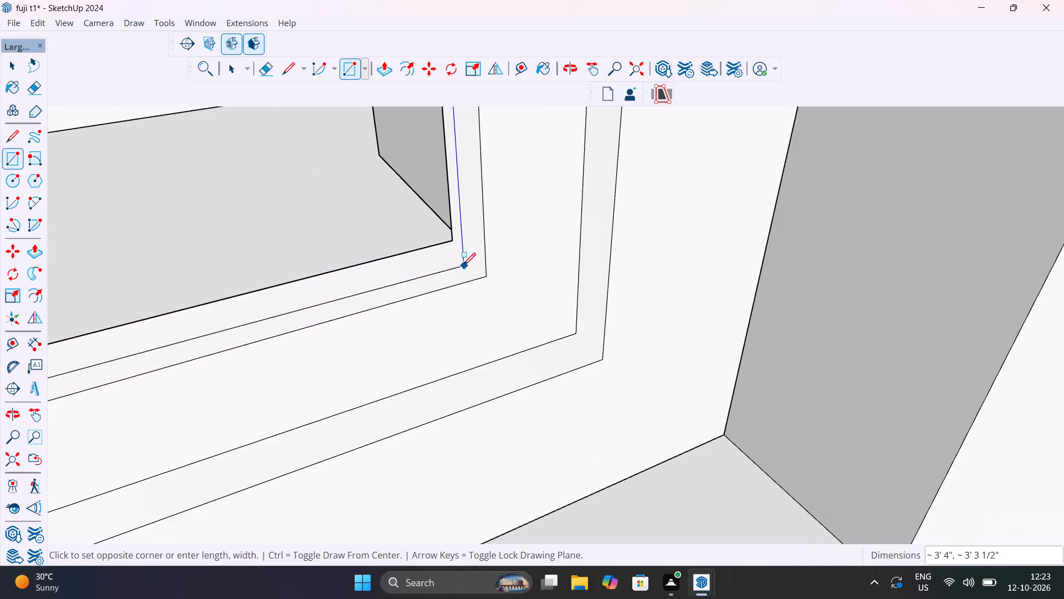
{"action": "left_click", "coordinate": [453, 259]}
{"action": "scroll", "coordinate": [468, 274], "scroll_direction": "down", "scroll_amount": 15}
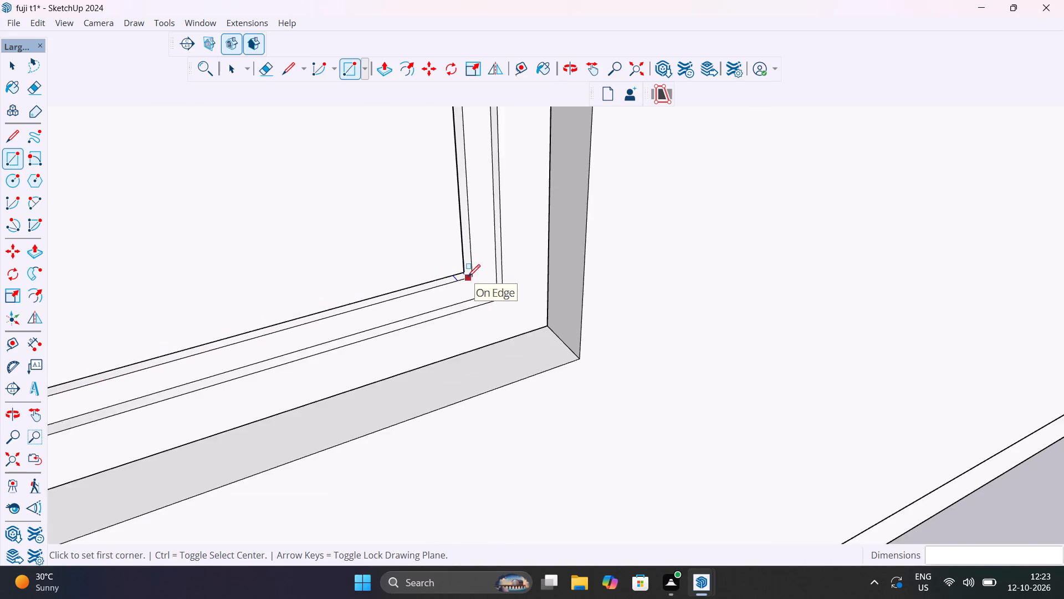
{"action": "scroll", "coordinate": [468, 277], "scroll_direction": "down", "scroll_amount": 8}
{"action": "key", "text": "space"}
{"action": "scroll", "coordinate": [403, 341], "scroll_direction": "down", "scroll_amount": 8}
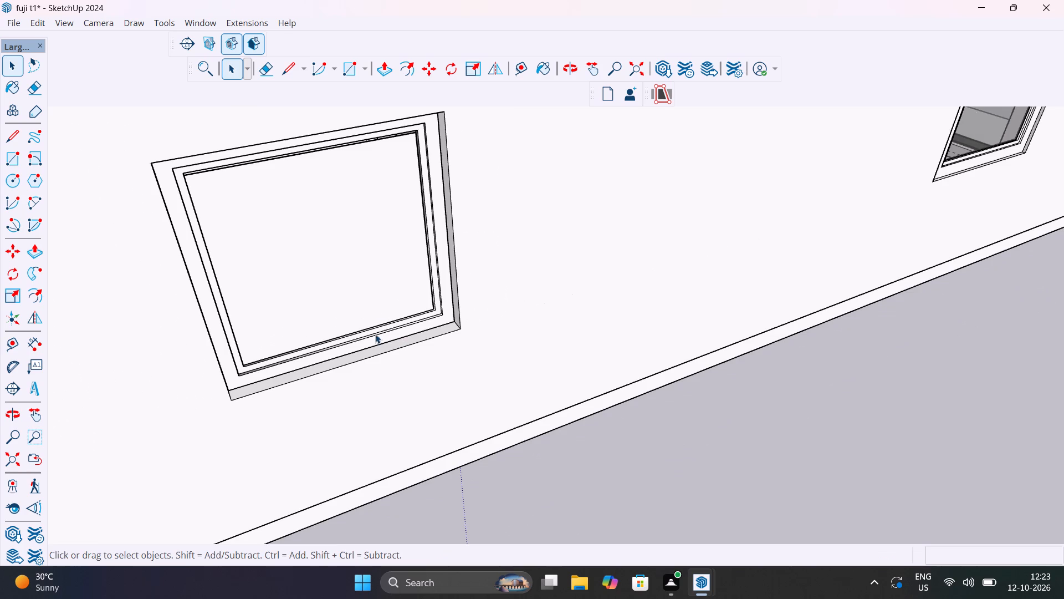
Paint the window's new pane with the Translucent Glass Gray material and clear the selection.
{"action": "key", "text": "b"}
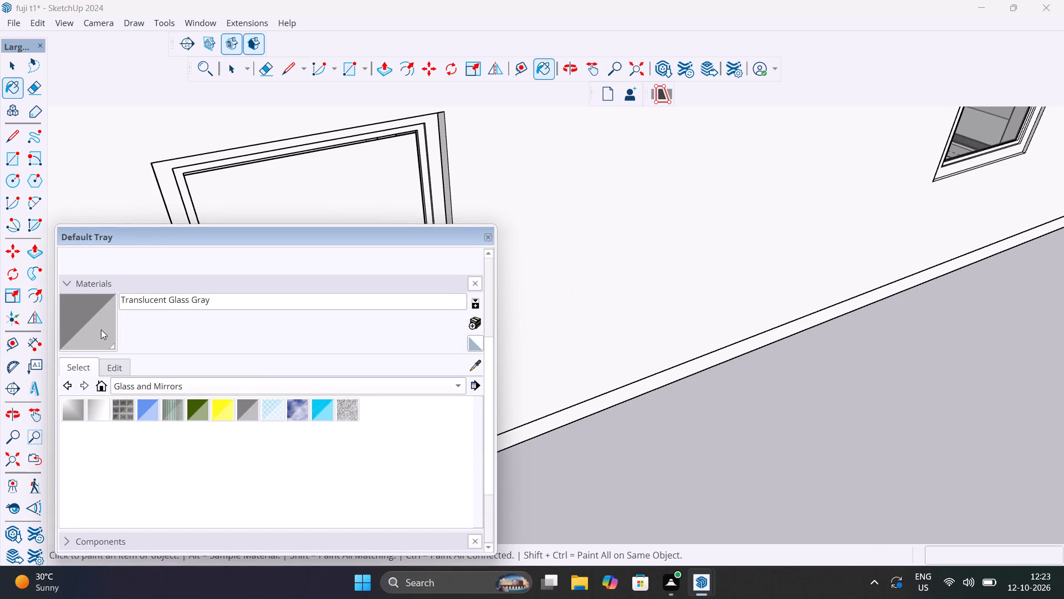
{"action": "left_click", "coordinate": [91, 331]}
{"action": "left_click", "coordinate": [356, 192]}
{"action": "scroll", "coordinate": [383, 232], "scroll_direction": "down", "scroll_amount": 7}
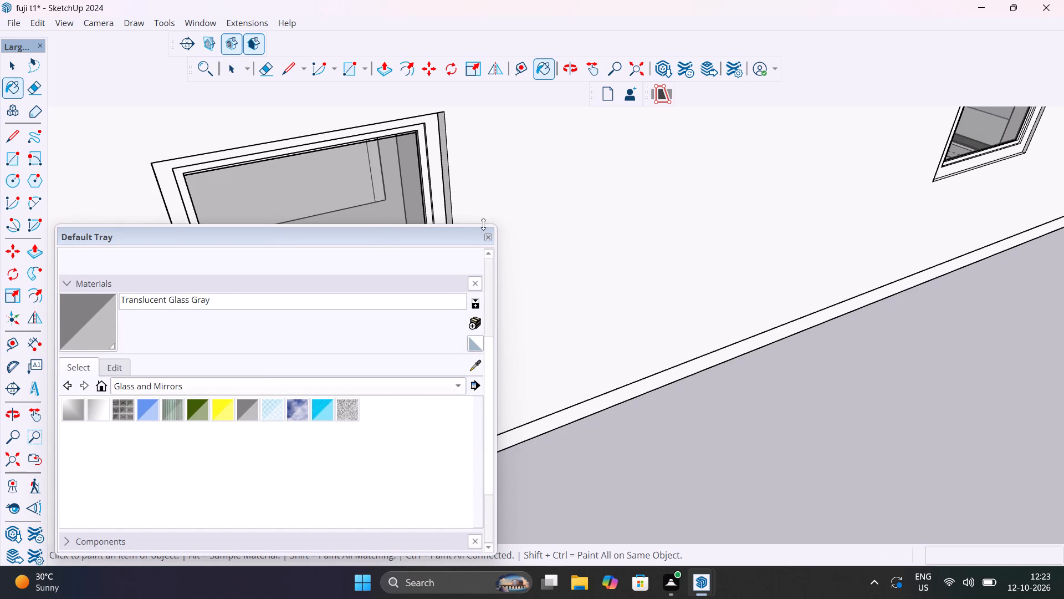
{"action": "left_click", "coordinate": [485, 239]}
{"action": "scroll", "coordinate": [523, 274], "scroll_direction": "down", "scroll_amount": 8}
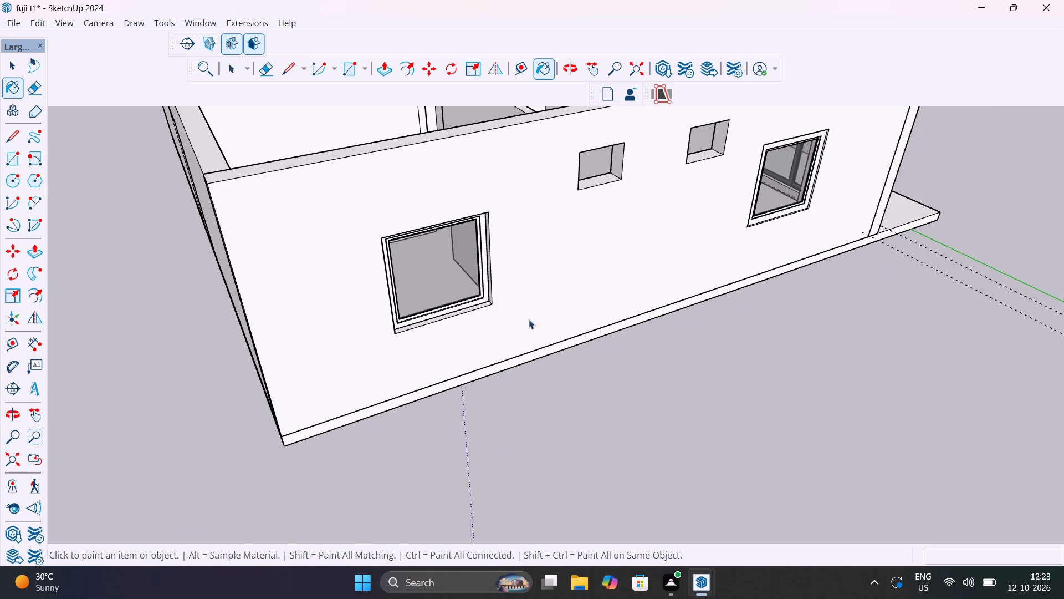
{"action": "key", "text": "space"}
{"action": "left_click", "coordinate": [718, 373]}
Examine the building's exterior from all sides, checking the glazed windows and the wall openings on the opposite long side.
{"action": "scroll", "coordinate": [628, 360], "scroll_direction": "down", "scroll_amount": 5}
{"action": "middle_click_drag", "start_coordinate": [514, 326], "coordinate": [257, 317]}
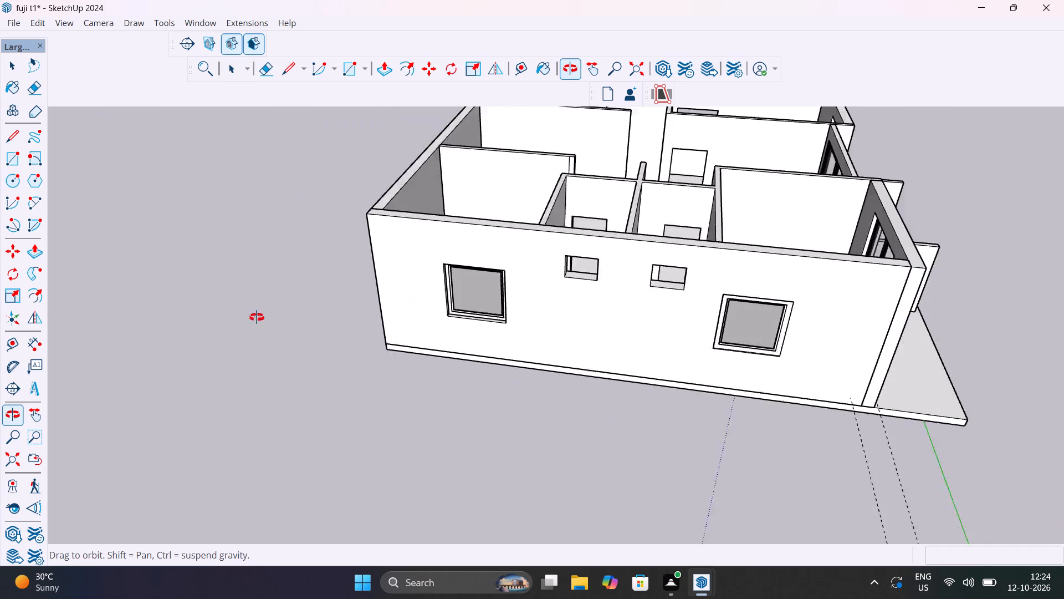
{"action": "middle_click_drag", "start_coordinate": [257, 317], "coordinate": [817, 384]}
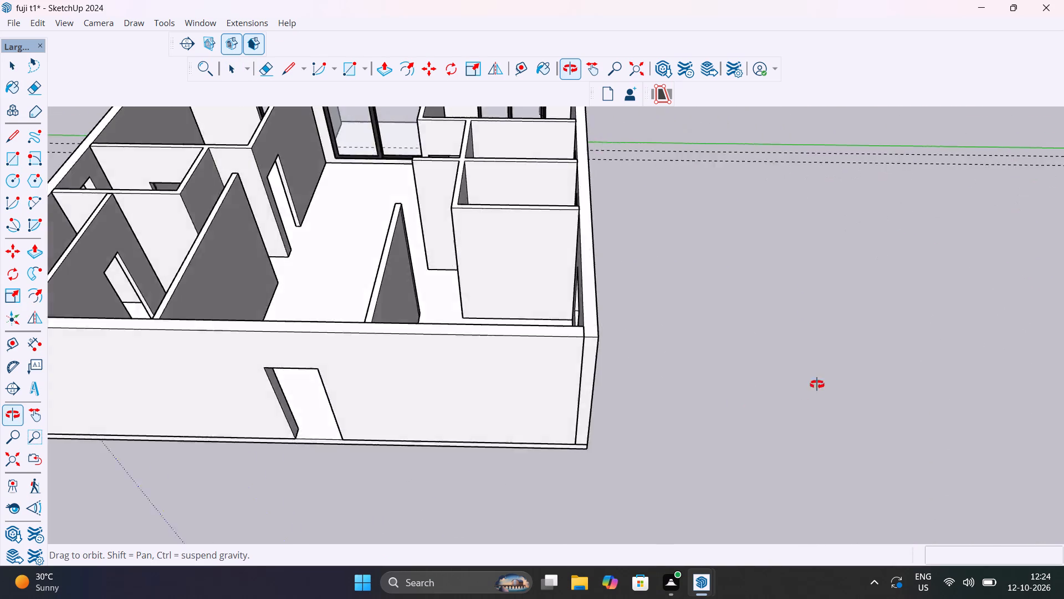
{"action": "middle_click_drag", "start_coordinate": [817, 384], "coordinate": [636, 326]}
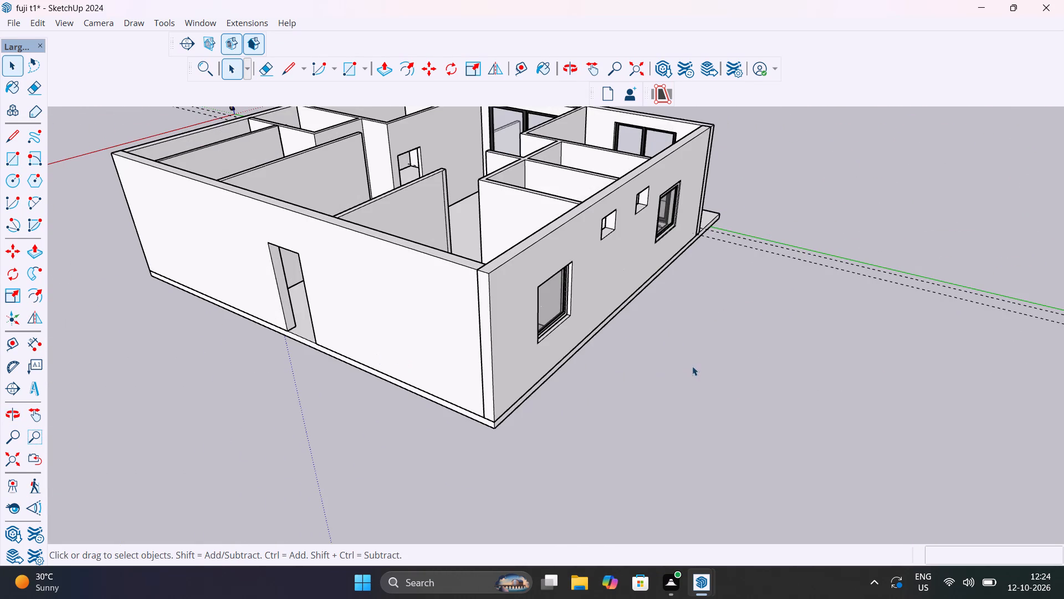
{"action": "middle_click_drag", "start_coordinate": [447, 368], "coordinate": [0, 377]}
{"action": "scroll", "coordinate": [517, 368], "scroll_direction": "down", "scroll_amount": 8}
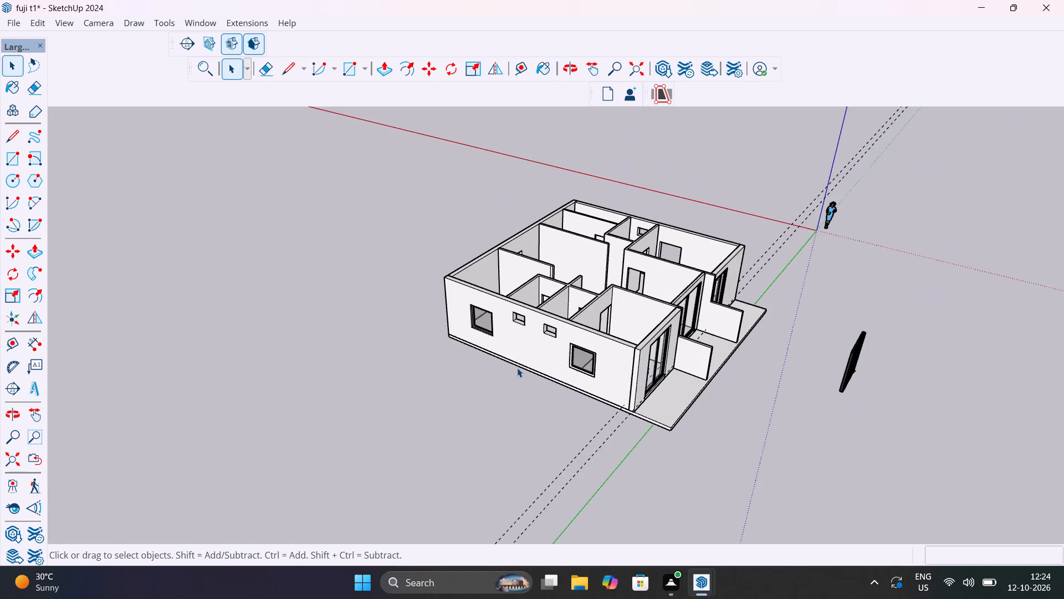
{"action": "middle_click_drag", "start_coordinate": [681, 372], "coordinate": [393, 255]}
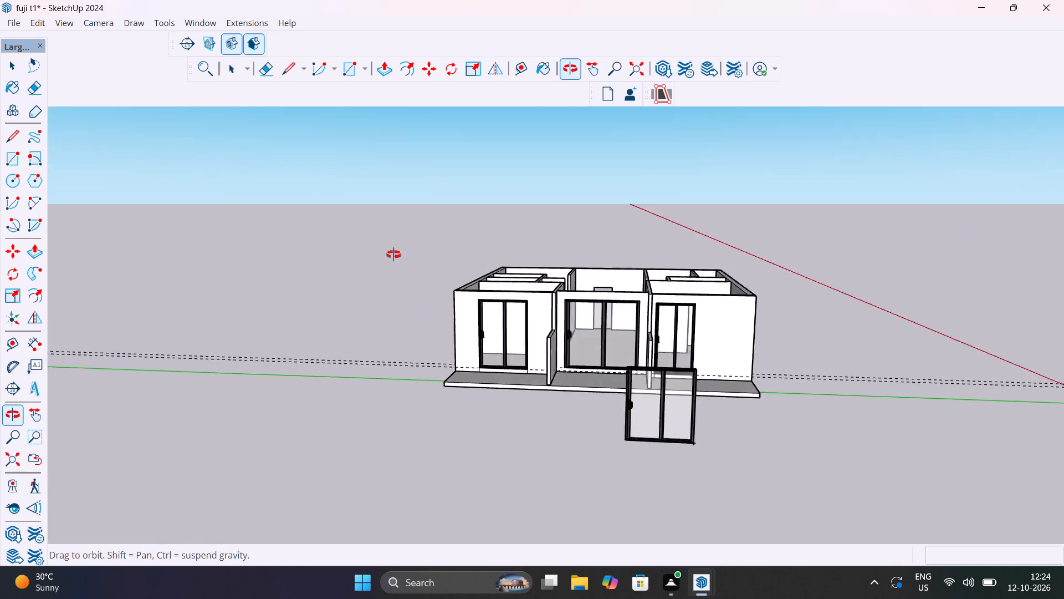
{"action": "middle_click_drag", "start_coordinate": [393, 255], "coordinate": [173, 376]}
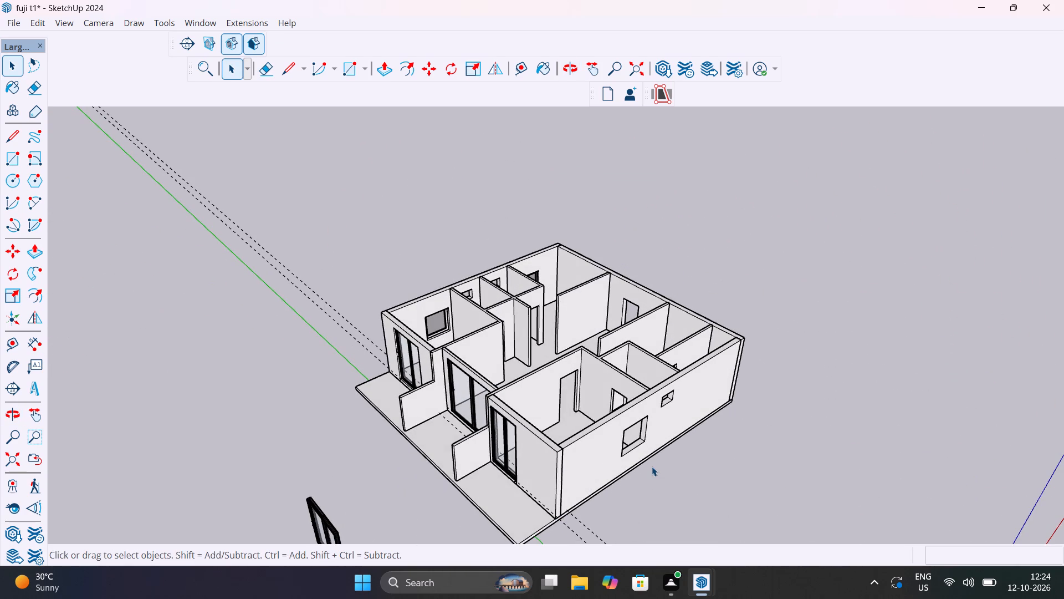
{"action": "scroll", "coordinate": [652, 466], "scroll_direction": "up", "scroll_amount": 4}
{"action": "middle_click_drag", "start_coordinate": [666, 466], "coordinate": [490, 426]}
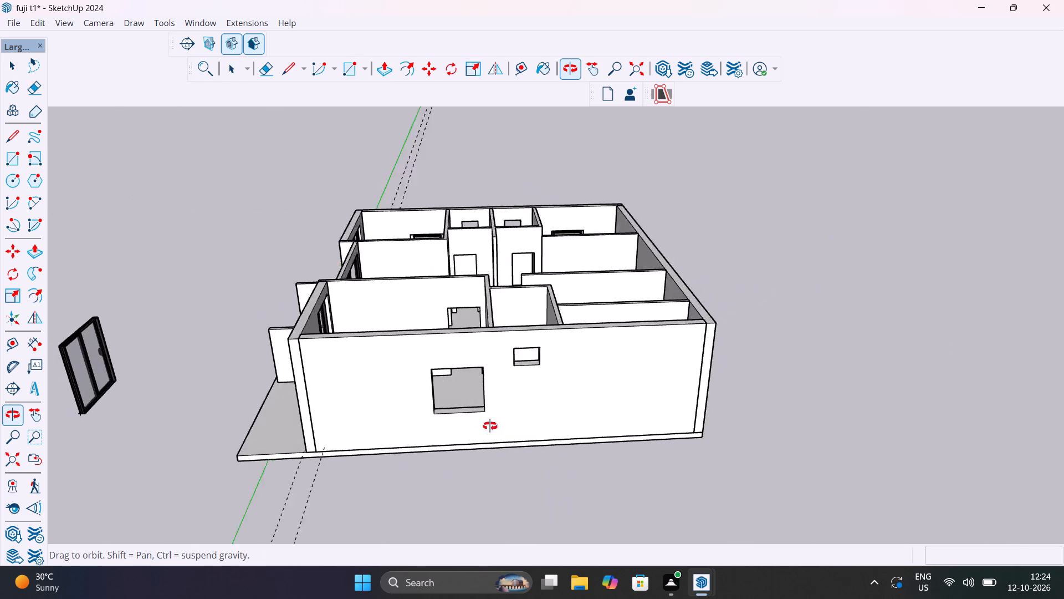
{"action": "middle_click_drag", "start_coordinate": [490, 426], "coordinate": [475, 429]}
{"action": "scroll", "coordinate": [406, 427], "scroll_direction": "up", "scroll_amount": 1}
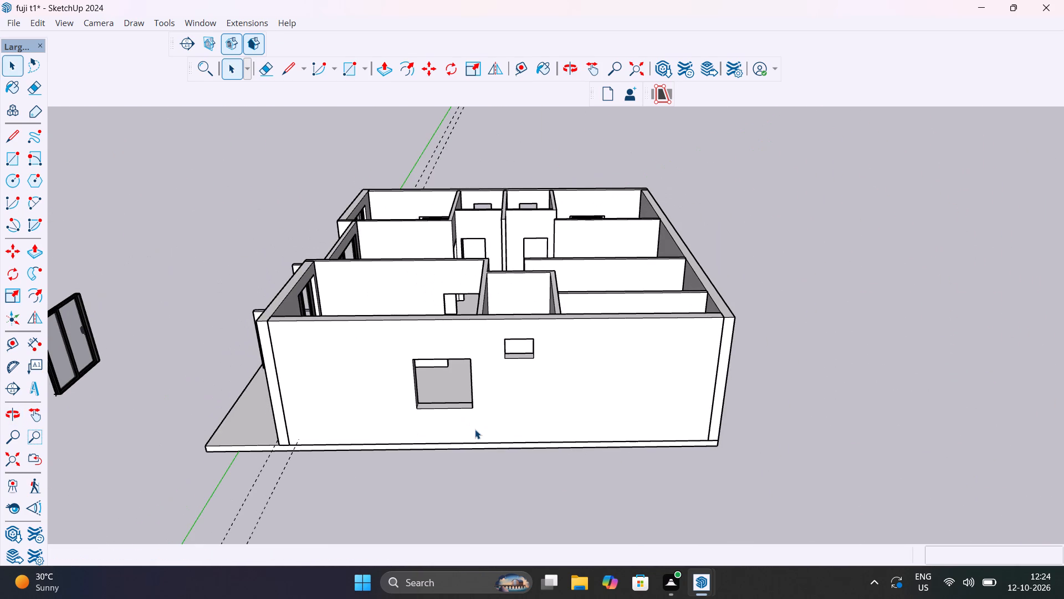
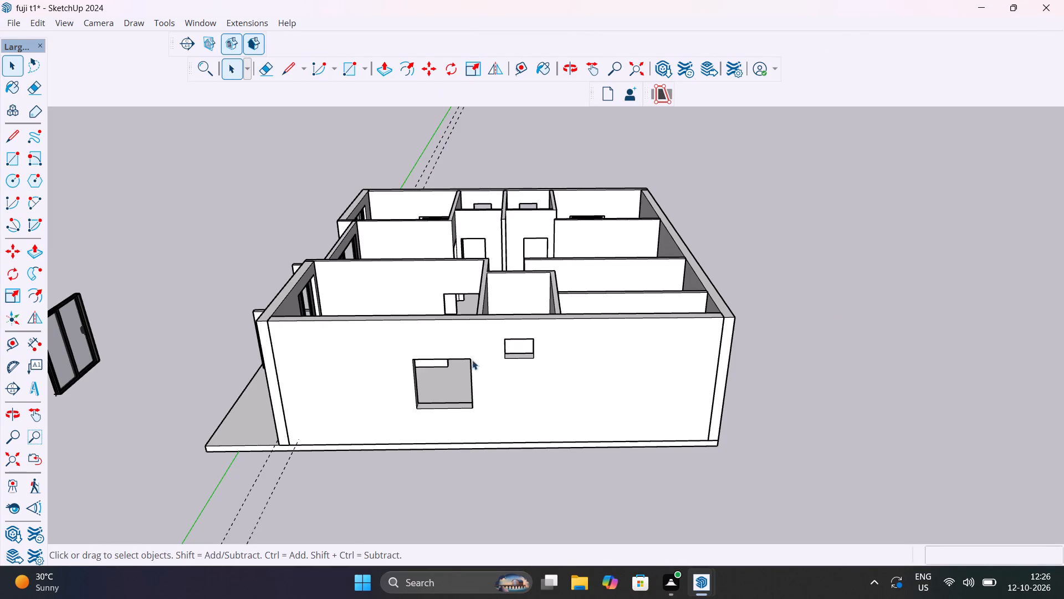
Examine the building from above and outside, including the larger unglazed window opening in the end wall up close.
{"action": "scroll", "coordinate": [448, 356], "scroll_direction": "up", "scroll_amount": 9}
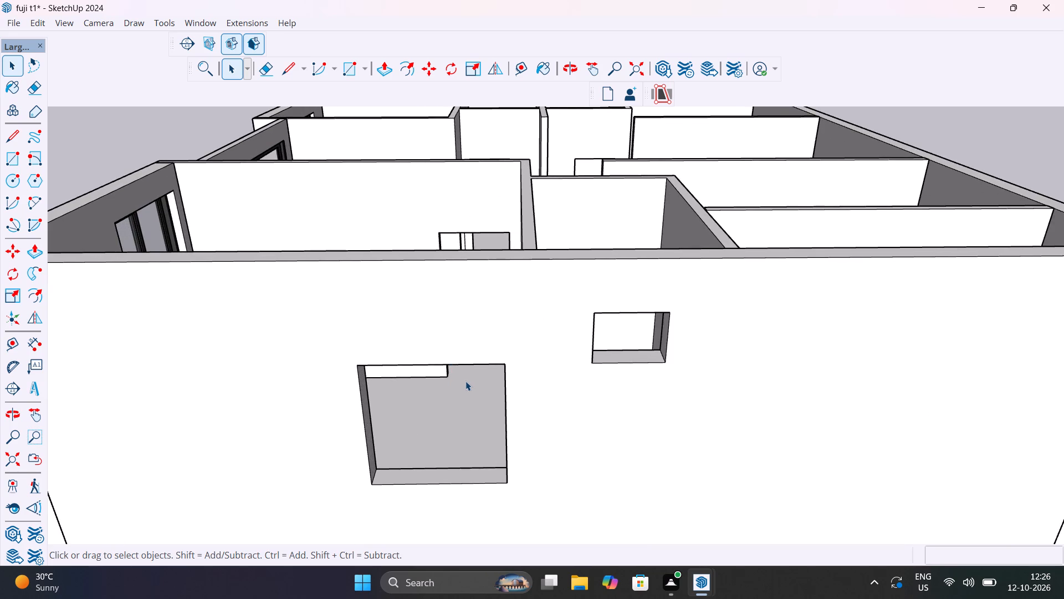
{"action": "scroll", "coordinate": [468, 378], "scroll_direction": "down", "scroll_amount": 7}
{"action": "middle_click_drag", "start_coordinate": [602, 379], "coordinate": [321, 442]}
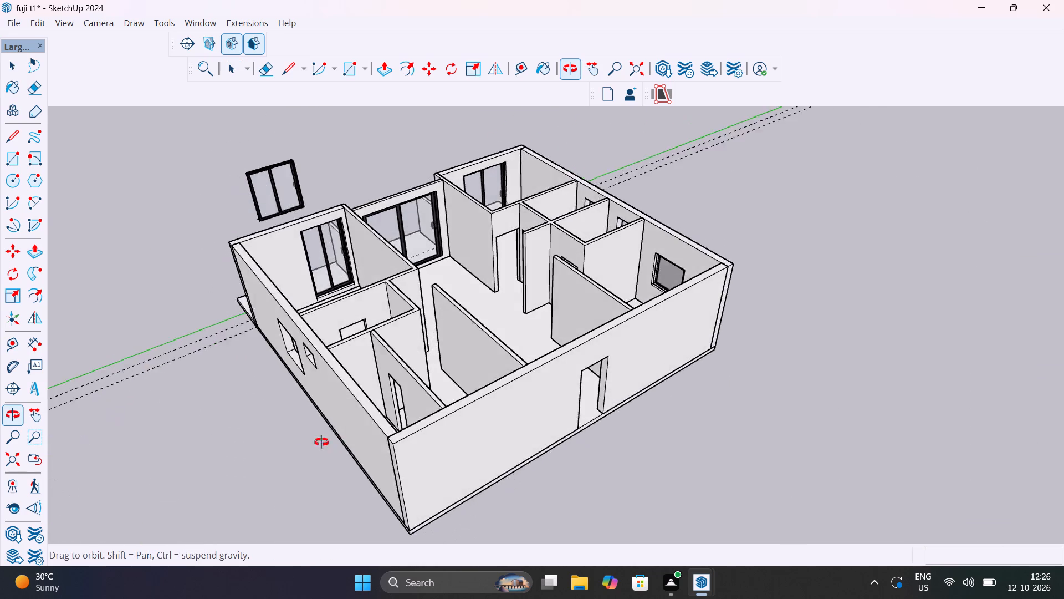
{"action": "middle_click_drag", "start_coordinate": [321, 442], "coordinate": [531, 515]}
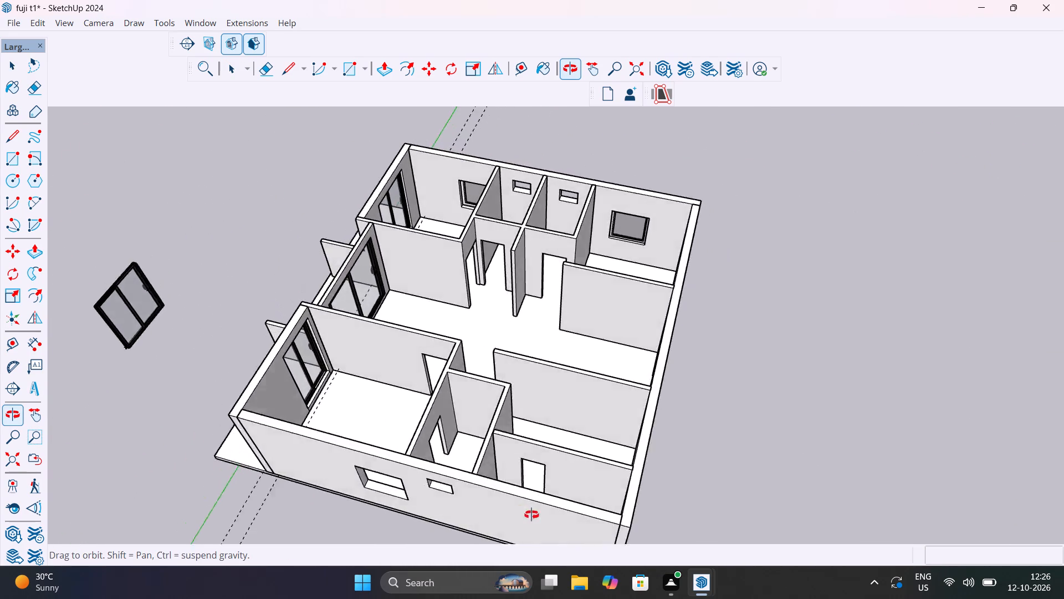
{"action": "middle_click_drag", "start_coordinate": [531, 515], "coordinate": [388, 496]}
{"action": "scroll", "coordinate": [581, 481], "scroll_direction": "down", "scroll_amount": 1}
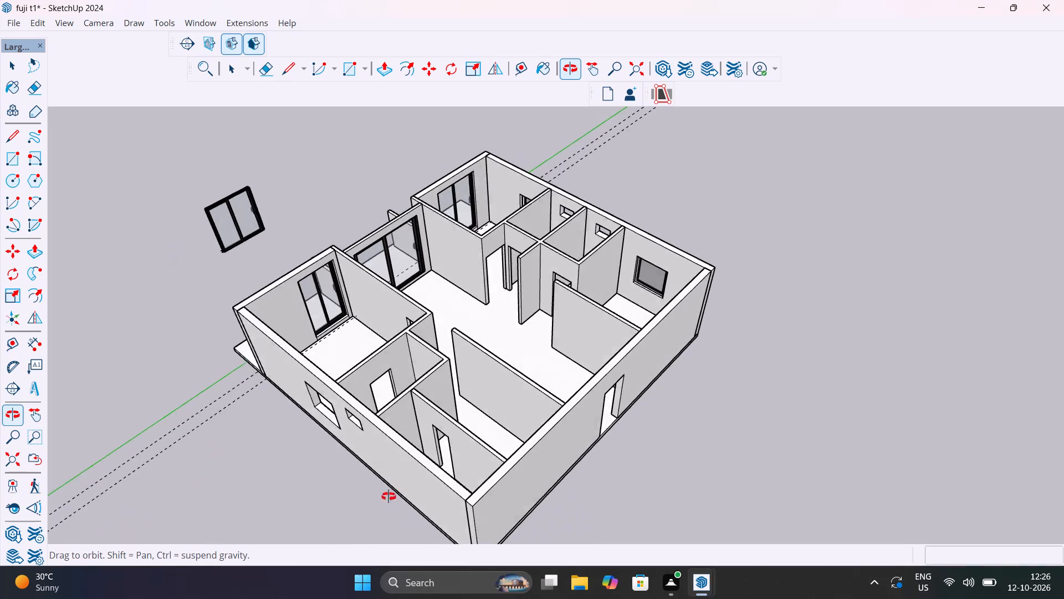
{"action": "middle_click_drag", "start_coordinate": [388, 496], "coordinate": [511, 502]}
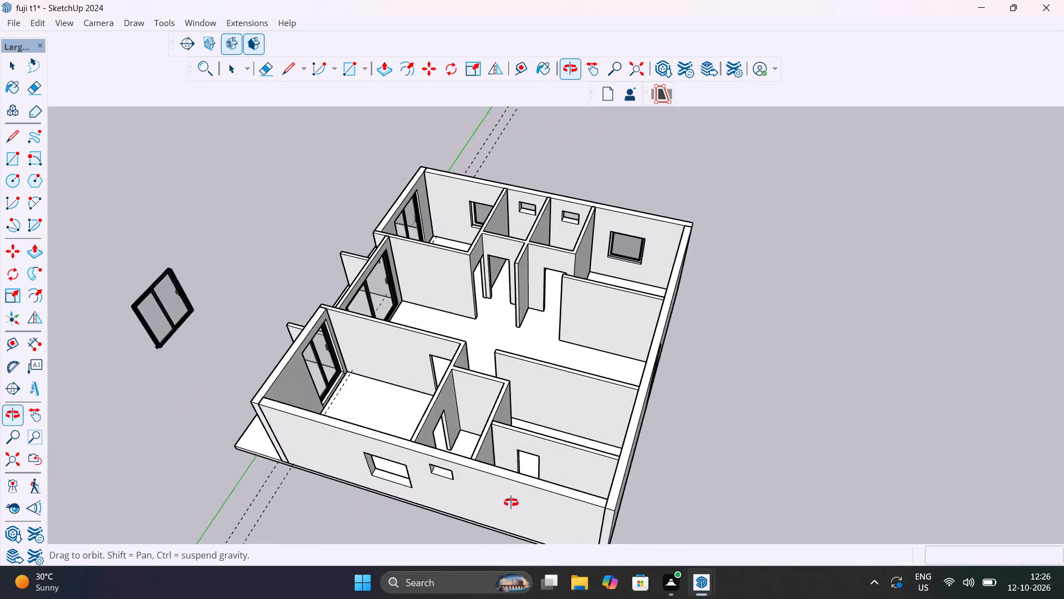
{"action": "middle_click_drag", "start_coordinate": [511, 502], "coordinate": [549, 469]}
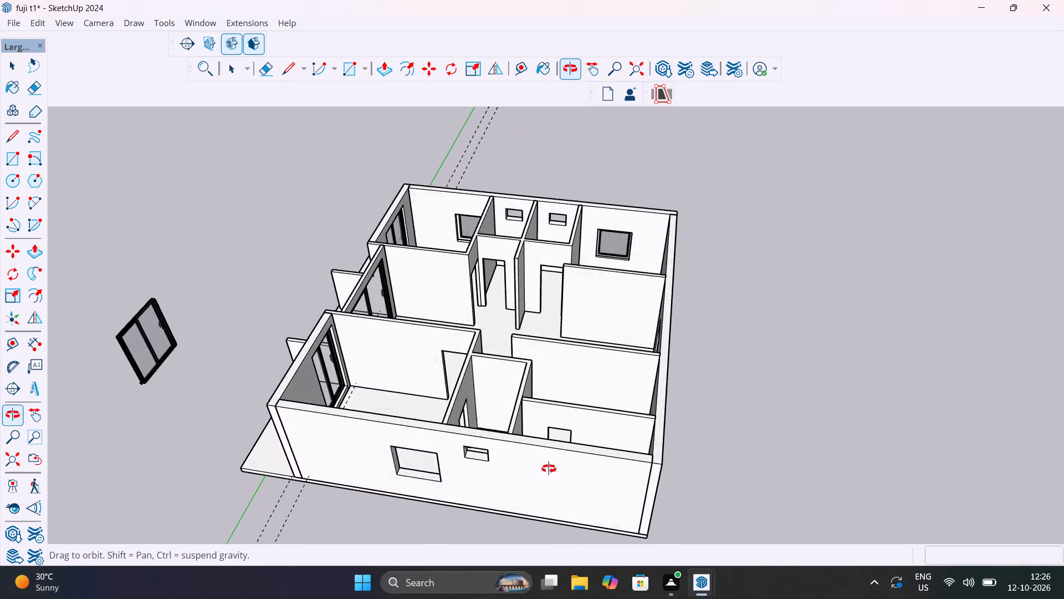
{"action": "middle_click_drag", "start_coordinate": [549, 469], "coordinate": [633, 368]}
{"action": "scroll", "coordinate": [497, 409], "scroll_direction": "up", "scroll_amount": 15}
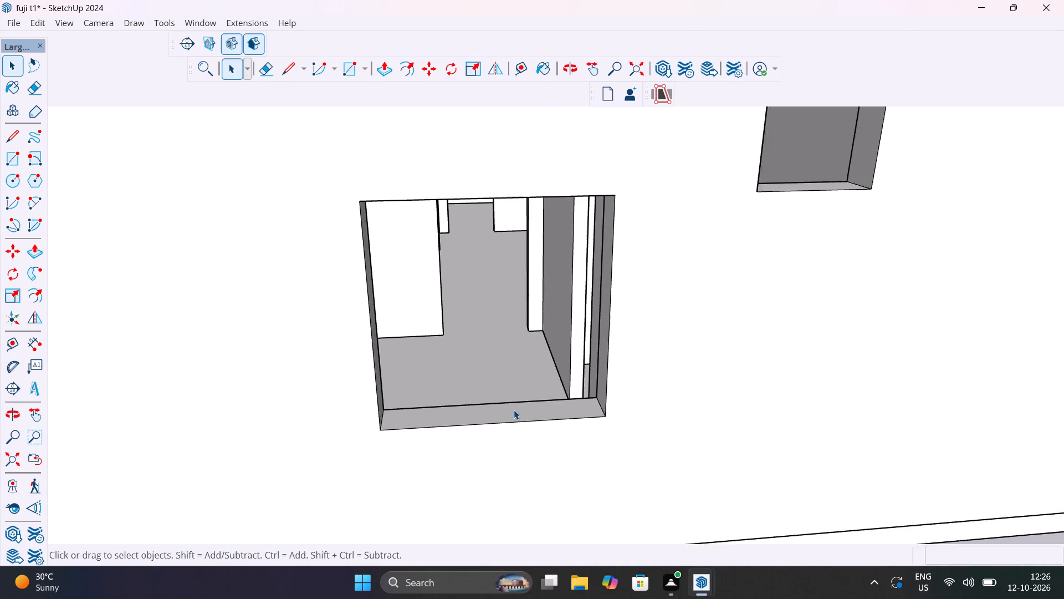
{"action": "middle_click_drag", "start_coordinate": [416, 433], "coordinate": [400, 470]}
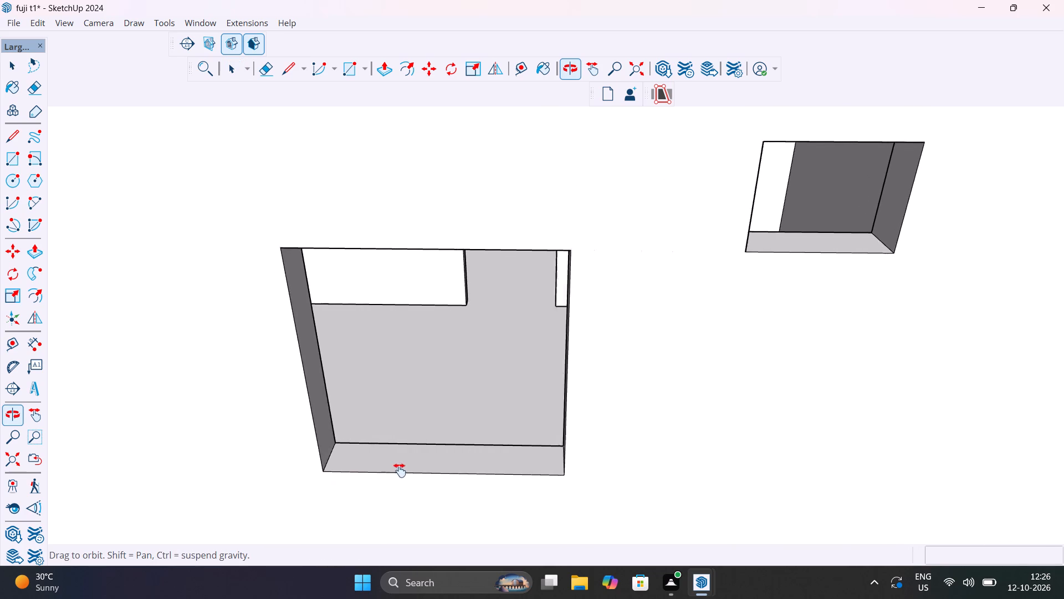
{"action": "middle_click_drag", "start_coordinate": [400, 470], "coordinate": [476, 470]}
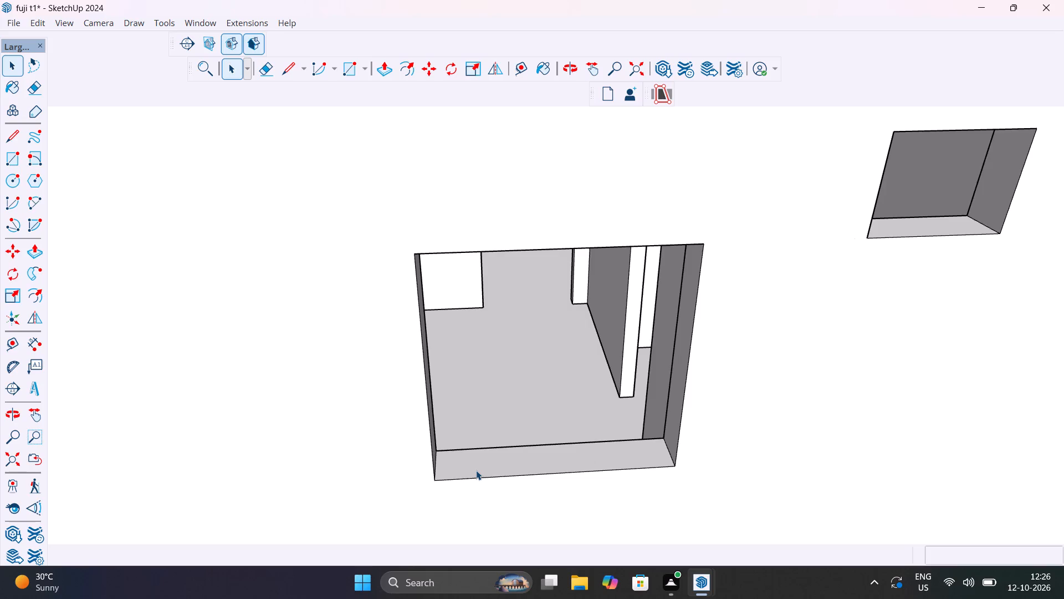
Draw a 4' line across the sill of the end wall's larger opening, between the midpoints of the wall thickness.
{"action": "scroll", "coordinate": [476, 470], "scroll_direction": "down", "scroll_amount": 2}
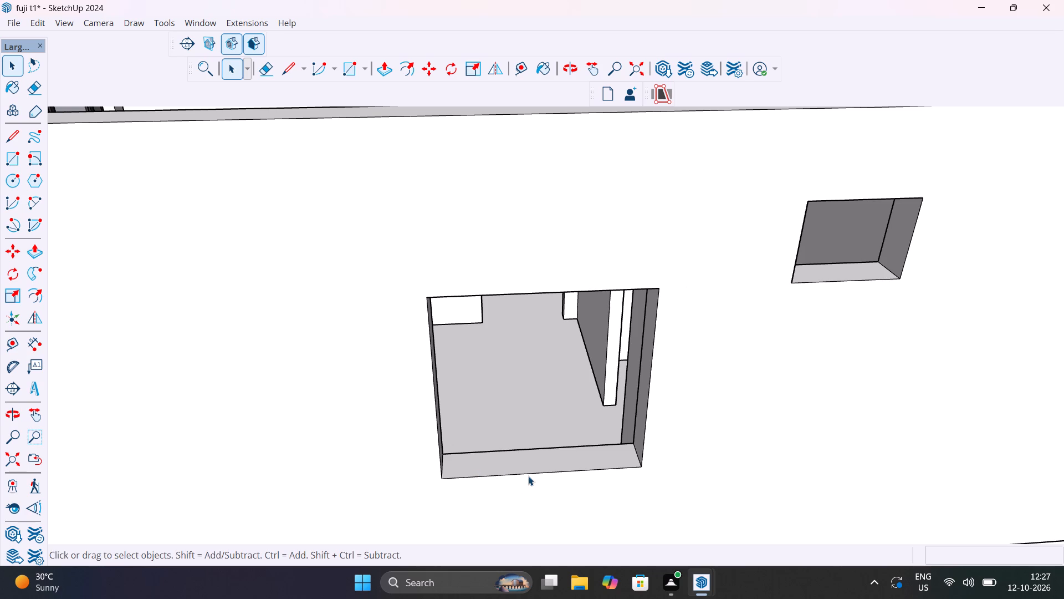
{"action": "middle_click_drag", "start_coordinate": [505, 479], "coordinate": [406, 480]}
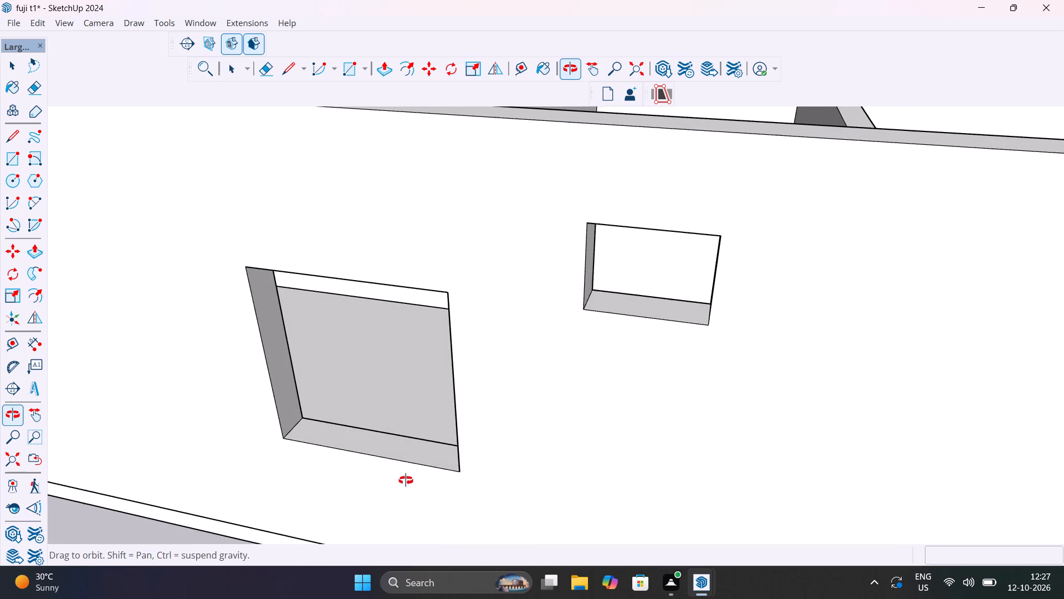
{"action": "middle_click_drag", "start_coordinate": [406, 480], "coordinate": [454, 527]}
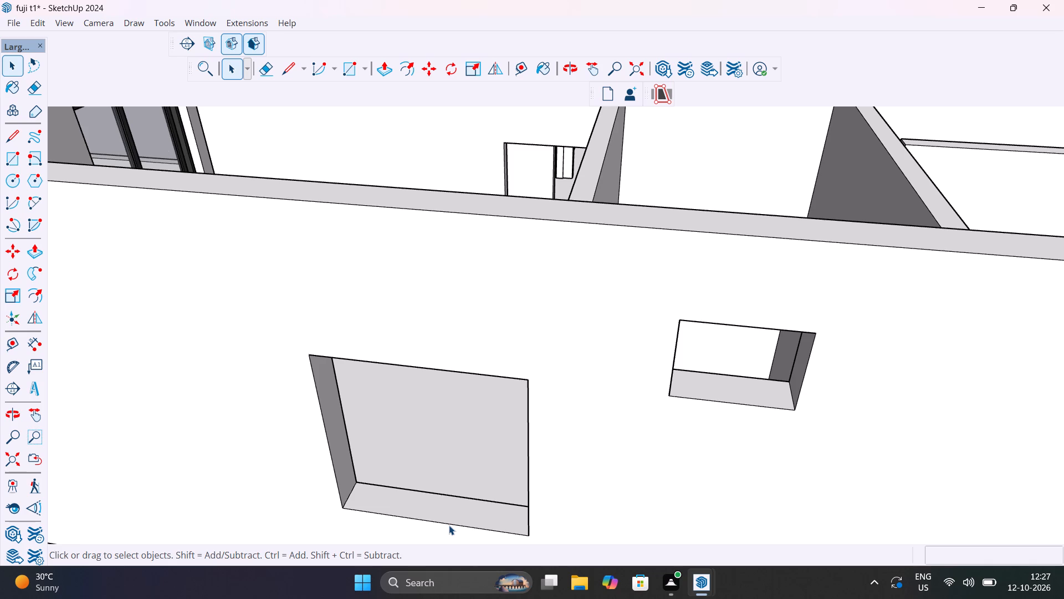
{"action": "key", "text": "l"}
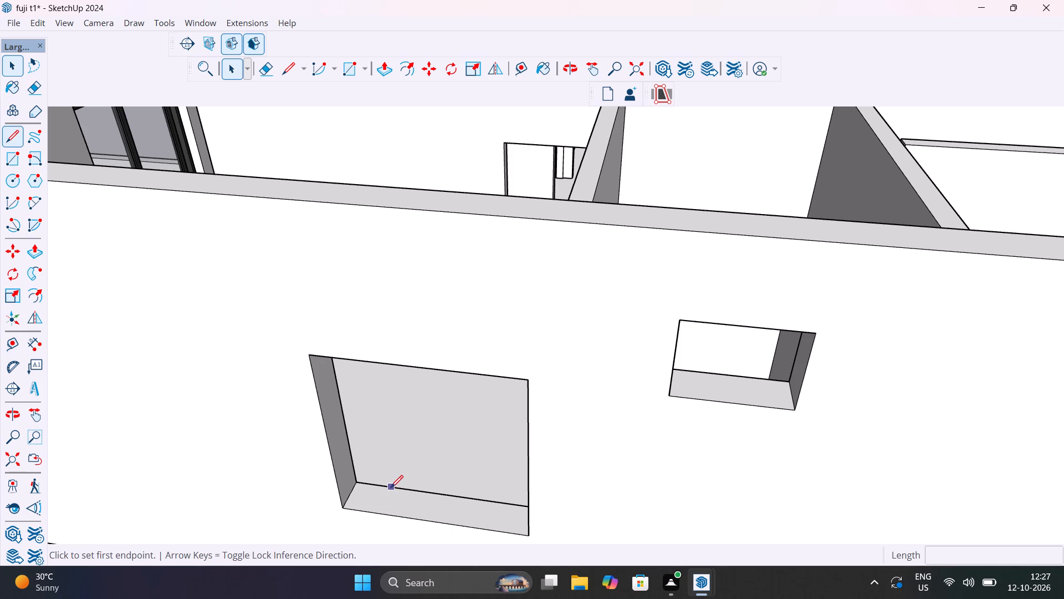
{"action": "scroll", "coordinate": [354, 493], "scroll_direction": "up", "scroll_amount": 11}
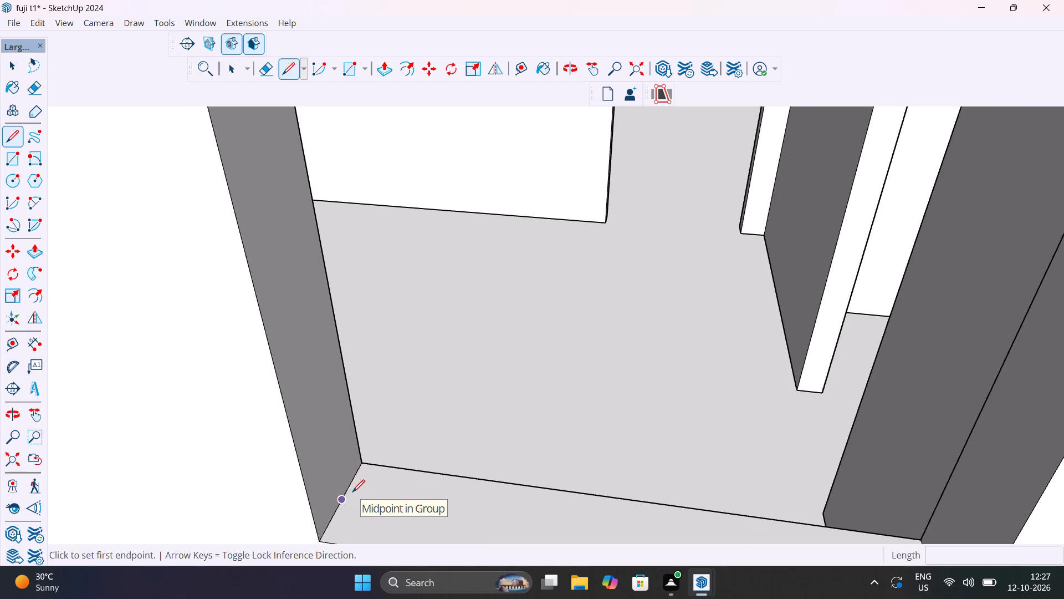
{"action": "left_click", "coordinate": [346, 497]}
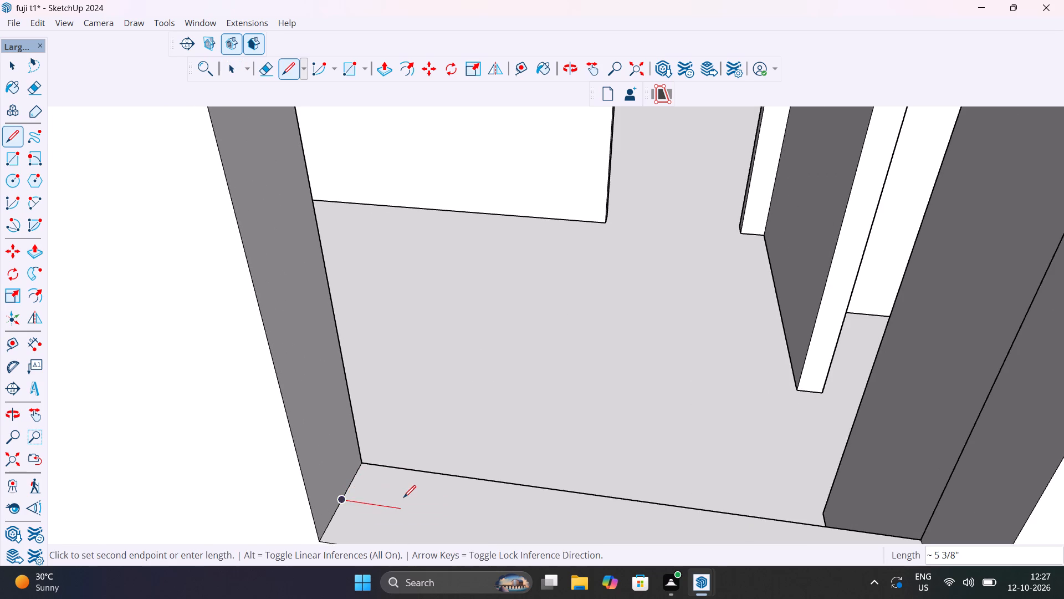
{"action": "scroll", "coordinate": [403, 498], "scroll_direction": "down", "scroll_amount": 11}
{"action": "middle_click_drag", "start_coordinate": [493, 517], "coordinate": [683, 533]}
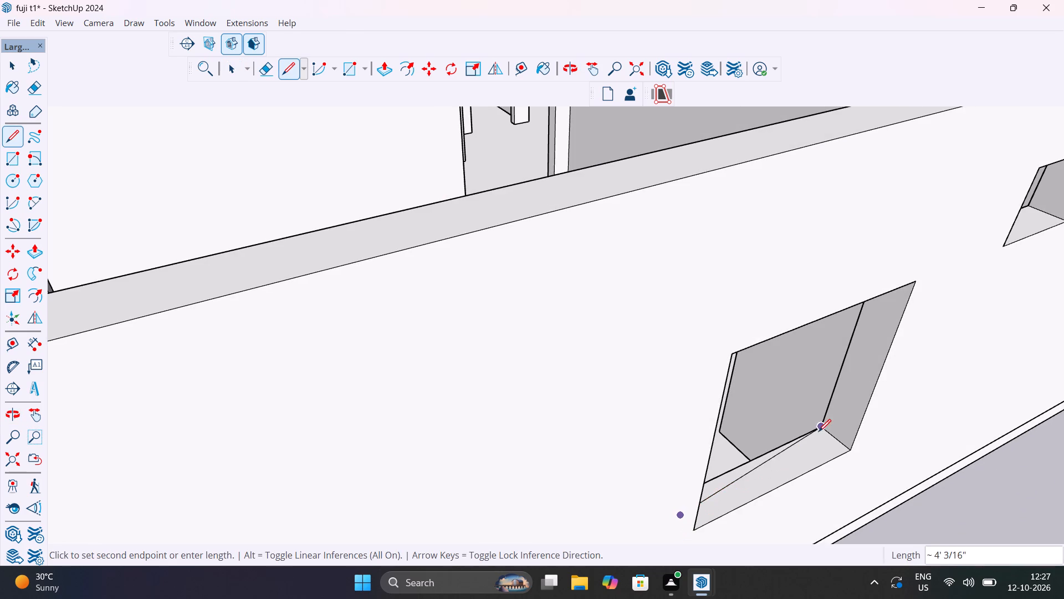
{"action": "scroll", "coordinate": [830, 441], "scroll_direction": "up", "scroll_amount": 11}
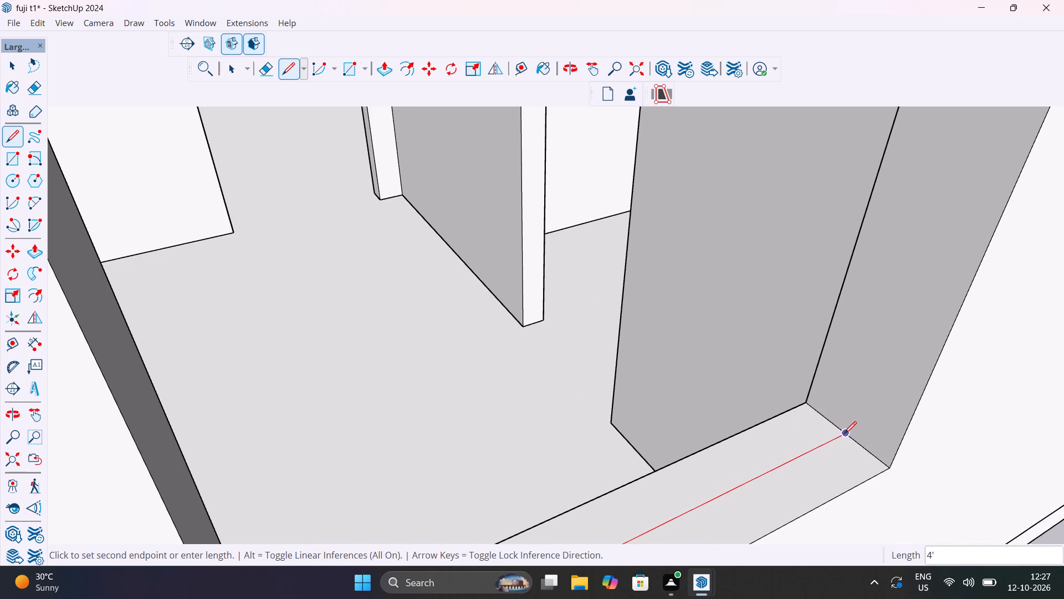
{"action": "left_click", "coordinate": [844, 434]}
Draw a 4' vertical line from the sill line's end up to the midpoint of the opening's upper corner edge.
{"action": "scroll", "coordinate": [859, 364], "scroll_direction": "down", "scroll_amount": 5}
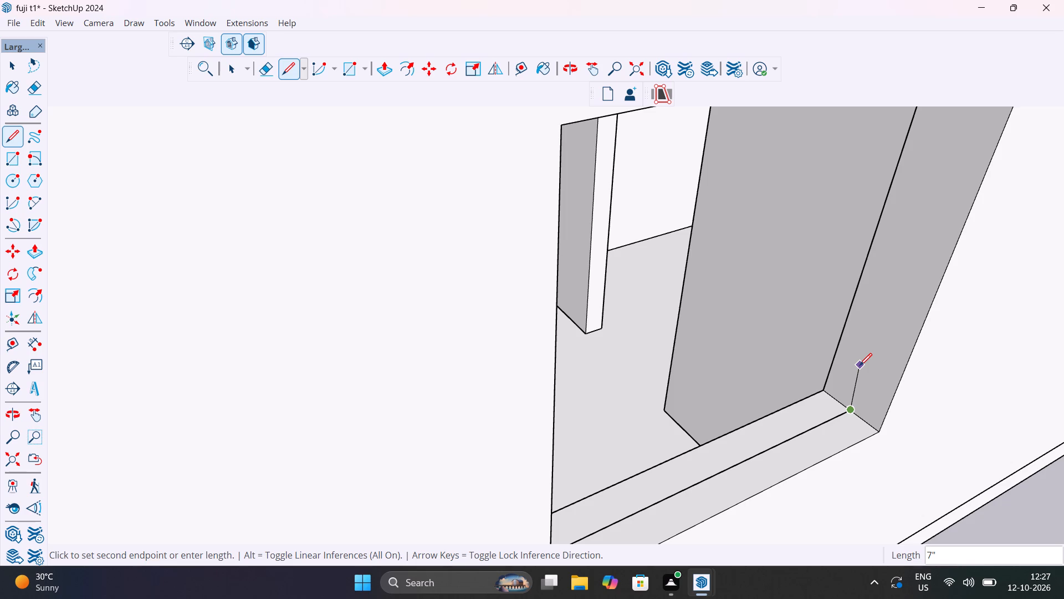
{"action": "scroll", "coordinate": [863, 366], "scroll_direction": "down", "scroll_amount": 13}
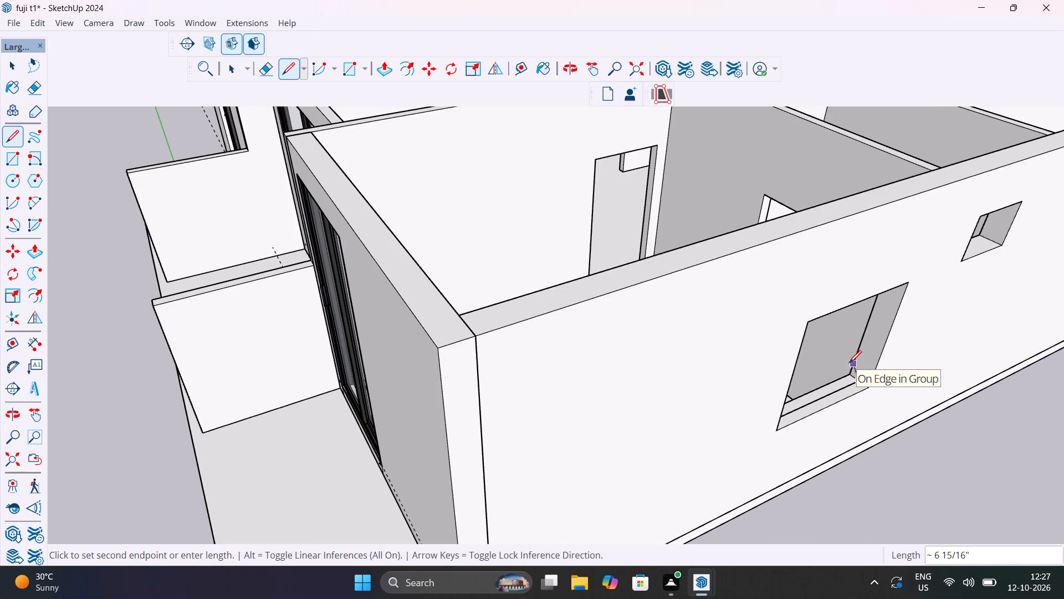
{"action": "middle_click_drag", "start_coordinate": [849, 363], "coordinate": [842, 454], "text": "shift"}
{"action": "scroll", "coordinate": [882, 405], "scroll_direction": "up", "scroll_amount": 10}
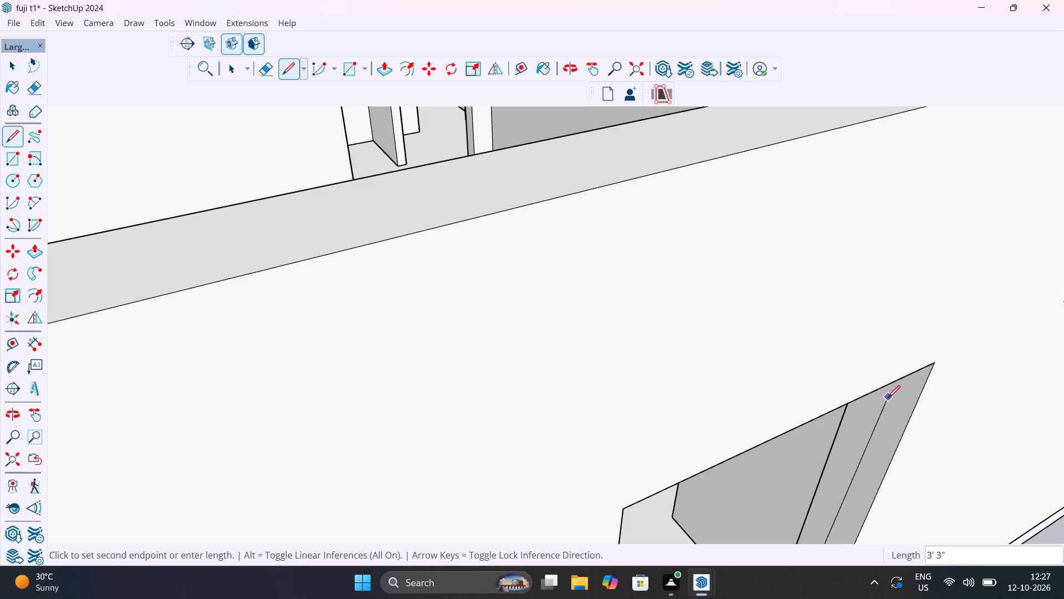
{"action": "scroll", "coordinate": [888, 398], "scroll_direction": "up", "scroll_amount": 4}
{"action": "middle_click_drag", "start_coordinate": [918, 383], "coordinate": [924, 318]}
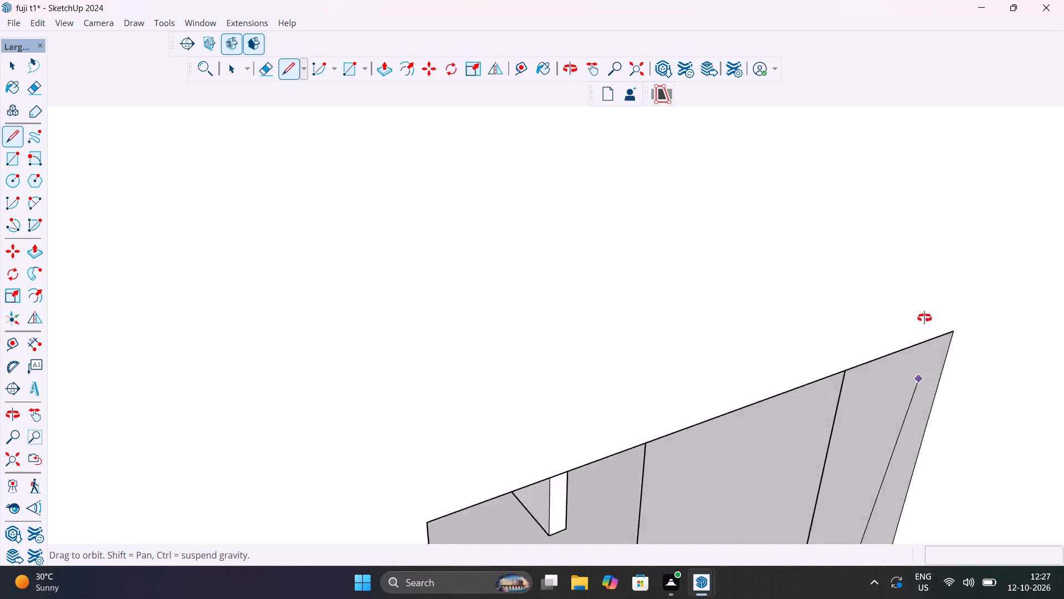
{"action": "middle_click_drag", "start_coordinate": [924, 318], "coordinate": [947, 133]}
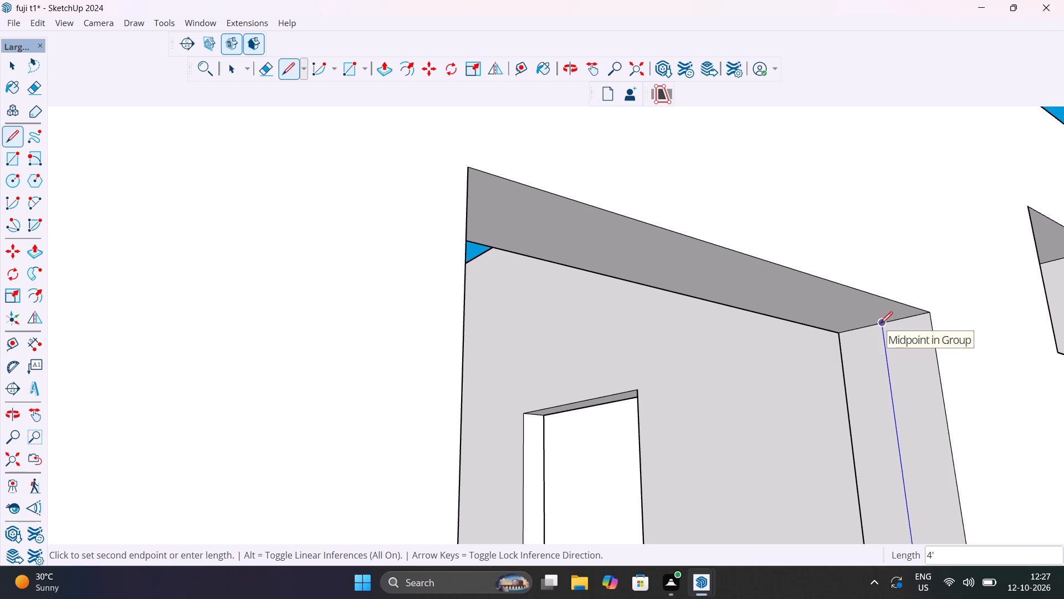
{"action": "left_click", "coordinate": [877, 326]}
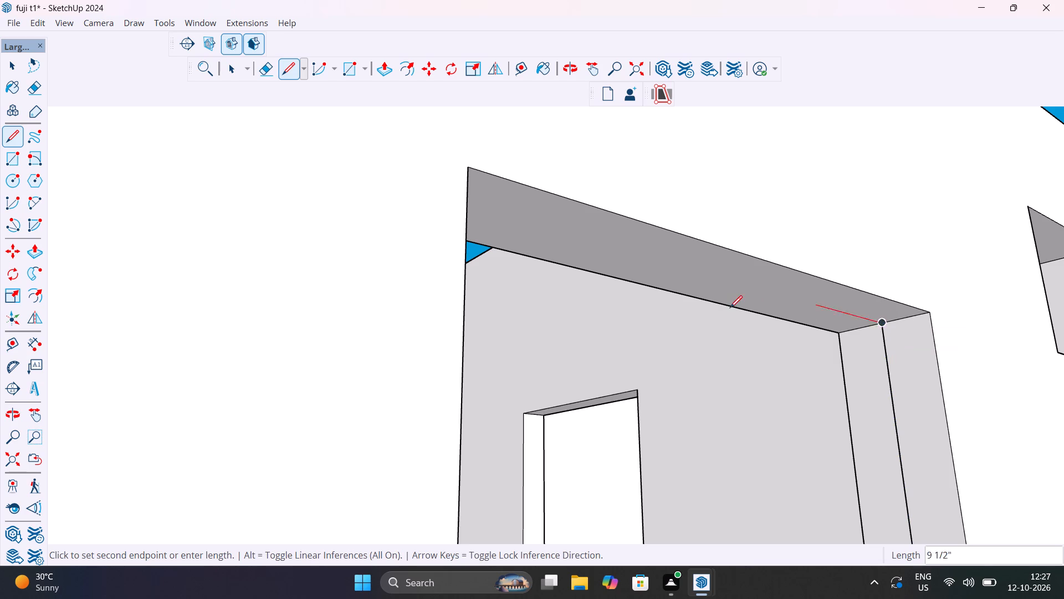
Close the square outline with a 4' line across the opening's head and a 4' line down its other side.
{"action": "scroll", "coordinate": [734, 302], "scroll_direction": "down", "scroll_amount": 7}
{"action": "middle_click_drag", "start_coordinate": [723, 292], "coordinate": [568, 251]}
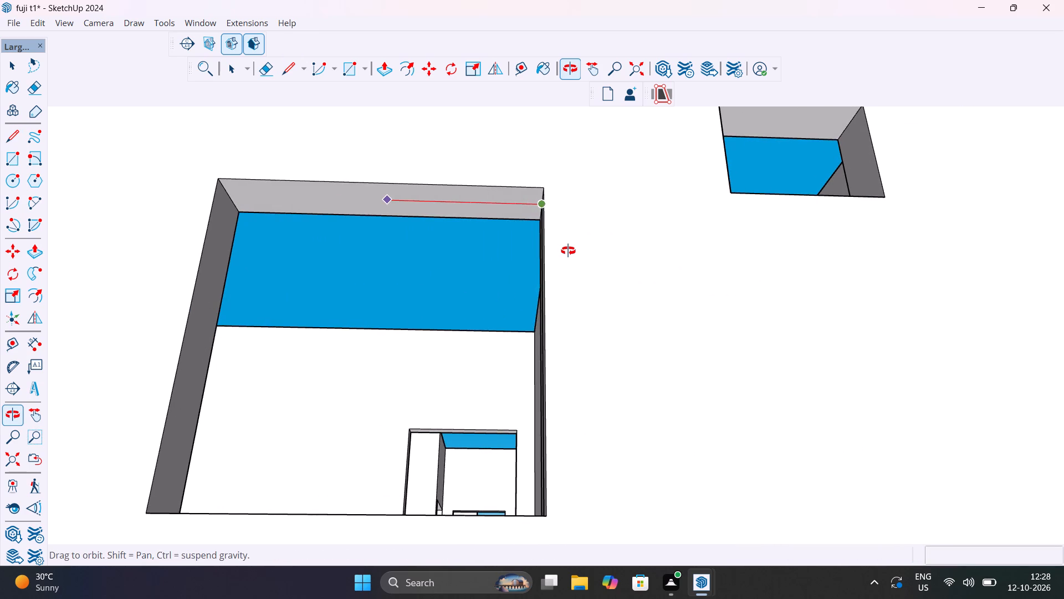
{"action": "middle_click_drag", "start_coordinate": [568, 251], "coordinate": [710, 361]}
{"action": "scroll", "coordinate": [385, 295], "scroll_direction": "up", "scroll_amount": 2}
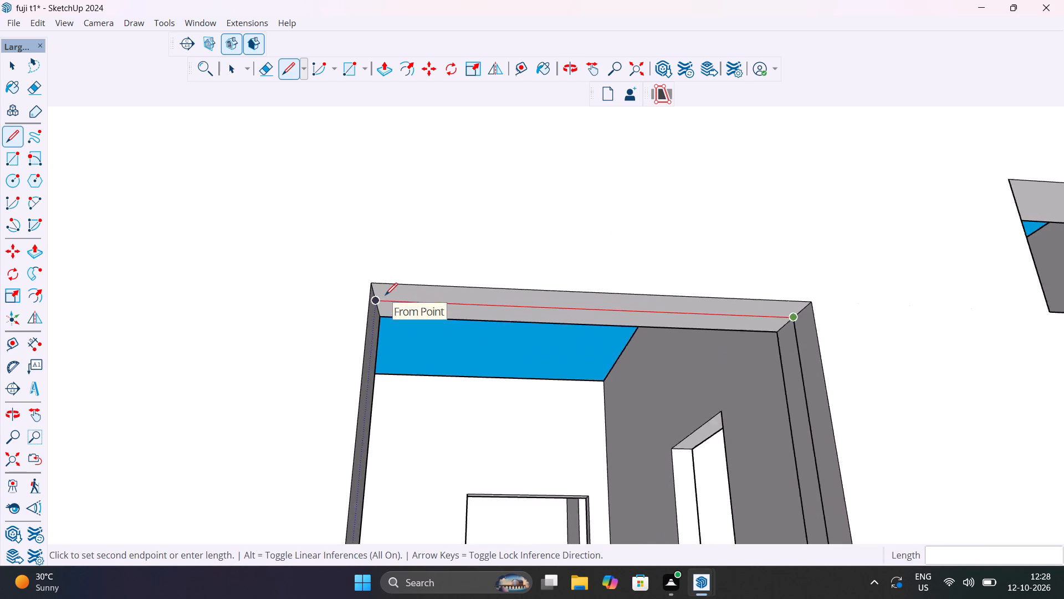
{"action": "scroll", "coordinate": [385, 295], "scroll_direction": "up", "scroll_amount": 14}
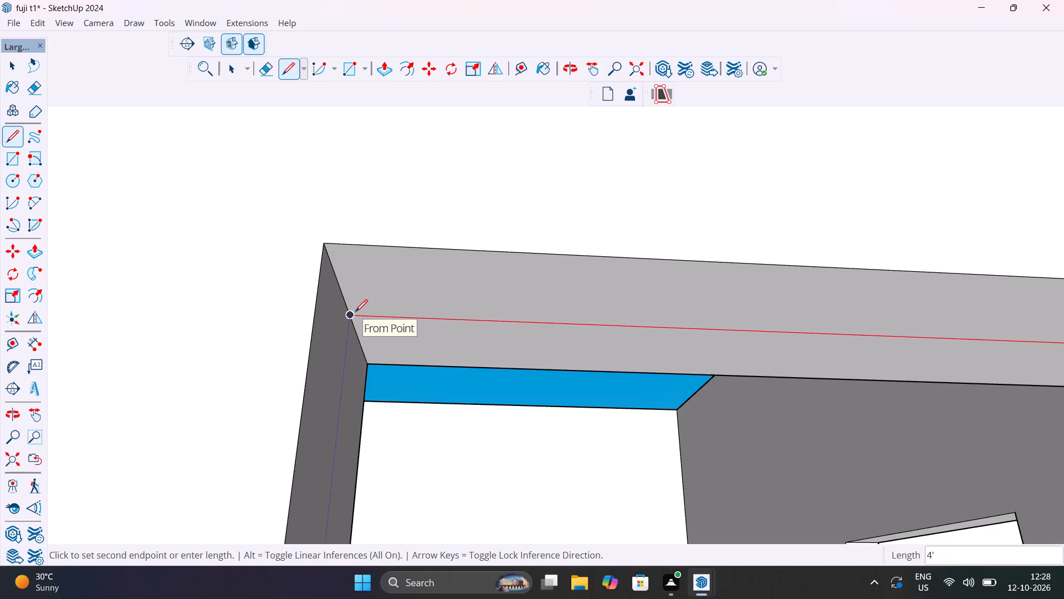
{"action": "left_click", "coordinate": [355, 312]}
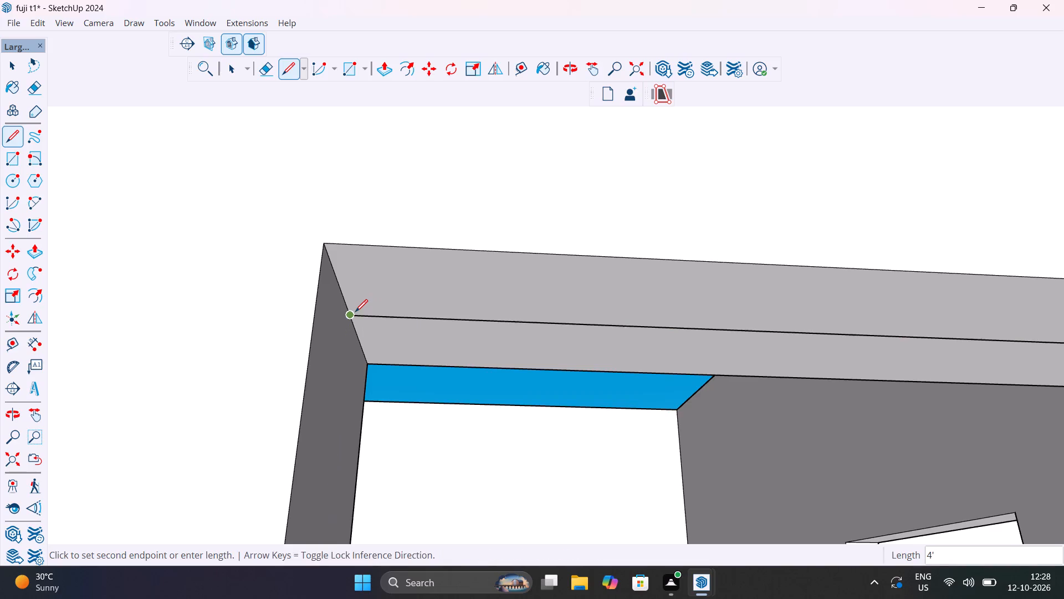
{"action": "scroll", "coordinate": [363, 341], "scroll_direction": "down", "scroll_amount": 20}
{"action": "scroll", "coordinate": [363, 341], "scroll_direction": "down", "scroll_amount": 1}
{"action": "middle_click_drag", "start_coordinate": [366, 364], "coordinate": [346, 461]}
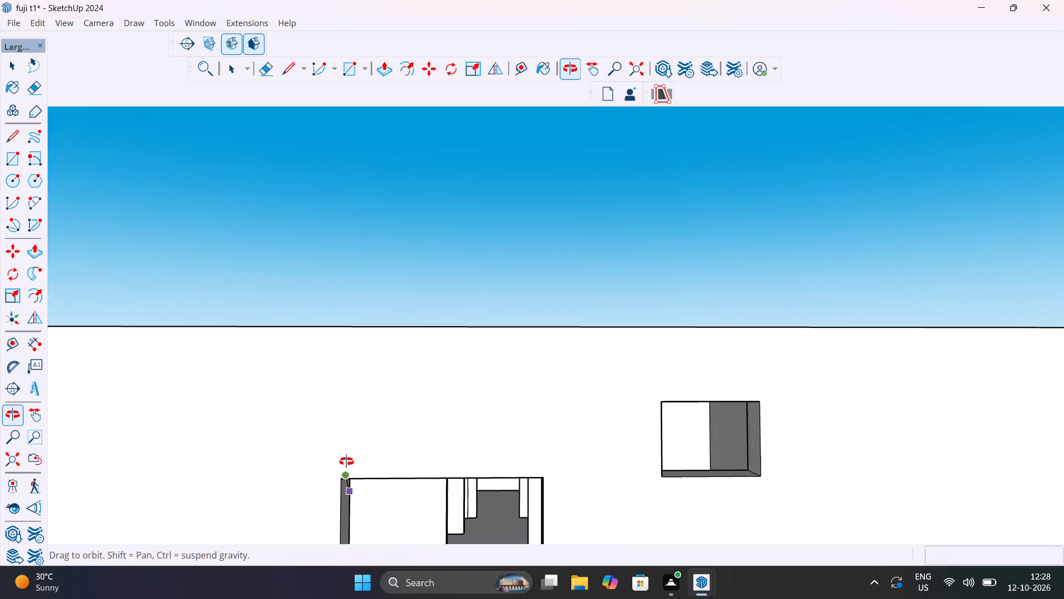
{"action": "middle_click_drag", "start_coordinate": [346, 461], "coordinate": [301, 394]}
{"action": "scroll", "coordinate": [311, 403], "scroll_direction": "down", "scroll_amount": 7}
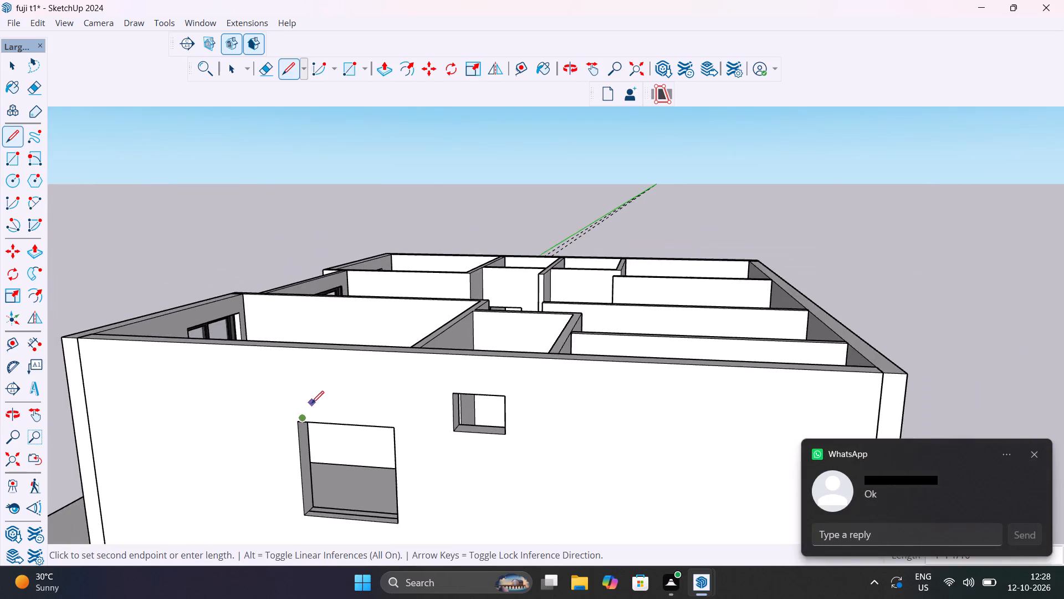
{"action": "middle_click_drag", "start_coordinate": [313, 410], "coordinate": [329, 308]}
{"action": "scroll", "coordinate": [333, 404], "scroll_direction": "up", "scroll_amount": 12}
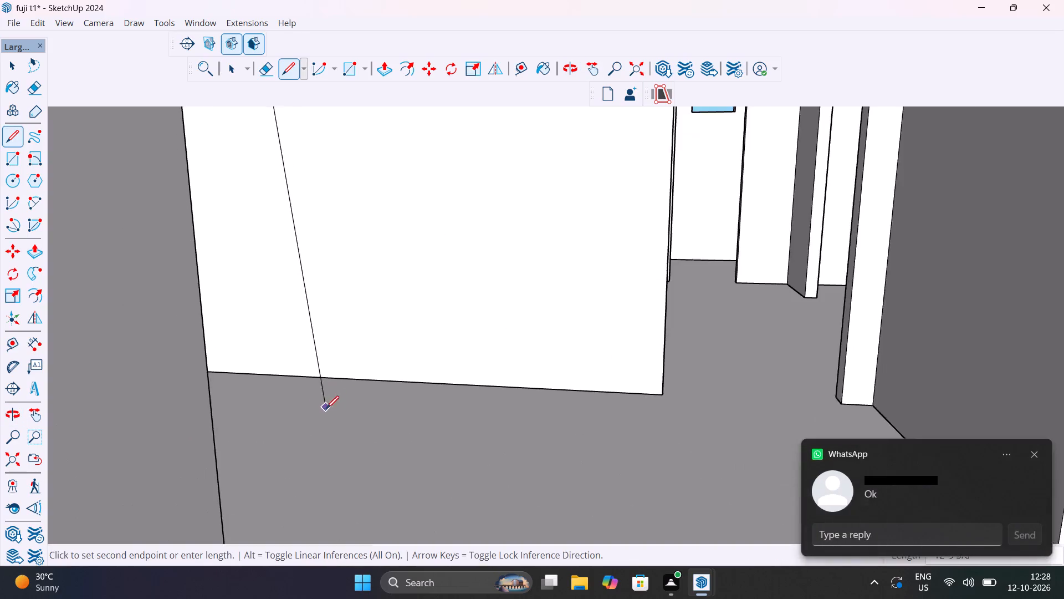
{"action": "scroll", "coordinate": [326, 410], "scroll_direction": "down", "scroll_amount": 6}
{"action": "left_click", "coordinate": [304, 440]}
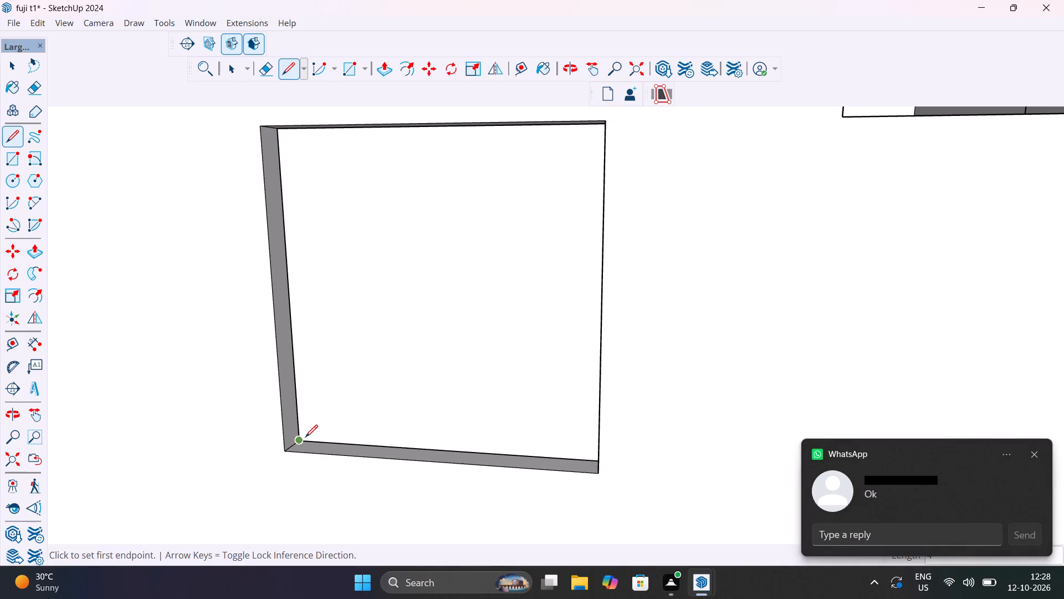
Delete the face filling the square outline, keeping its edges around the opening.
{"action": "key", "text": "space"}
{"action": "left_click", "coordinate": [369, 412]}
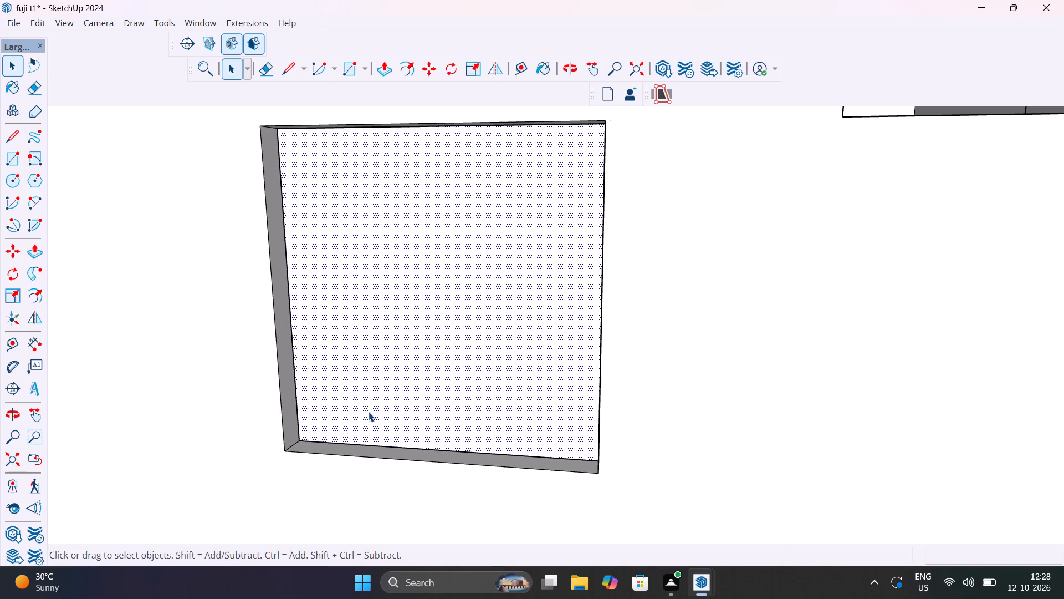
{"action": "key", "text": "Delete"}
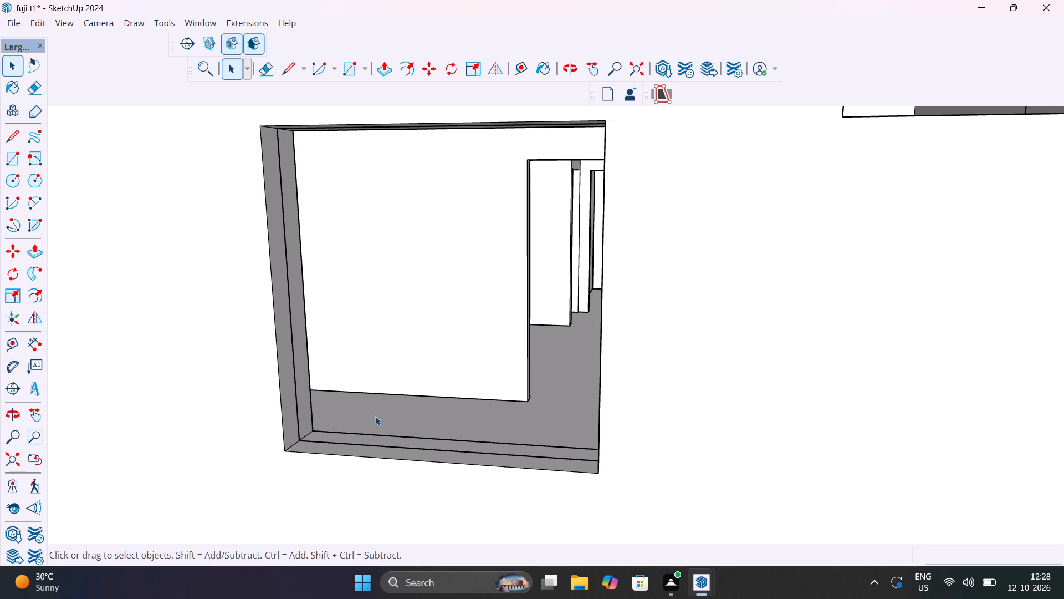
Weld the four edges of the square outline inside the end wall's larger opening into one continuous path.
{"action": "scroll", "coordinate": [390, 443], "scroll_direction": "up", "scroll_amount": 5}
{"action": "middle_click_drag", "start_coordinate": [386, 446], "coordinate": [536, 546]}
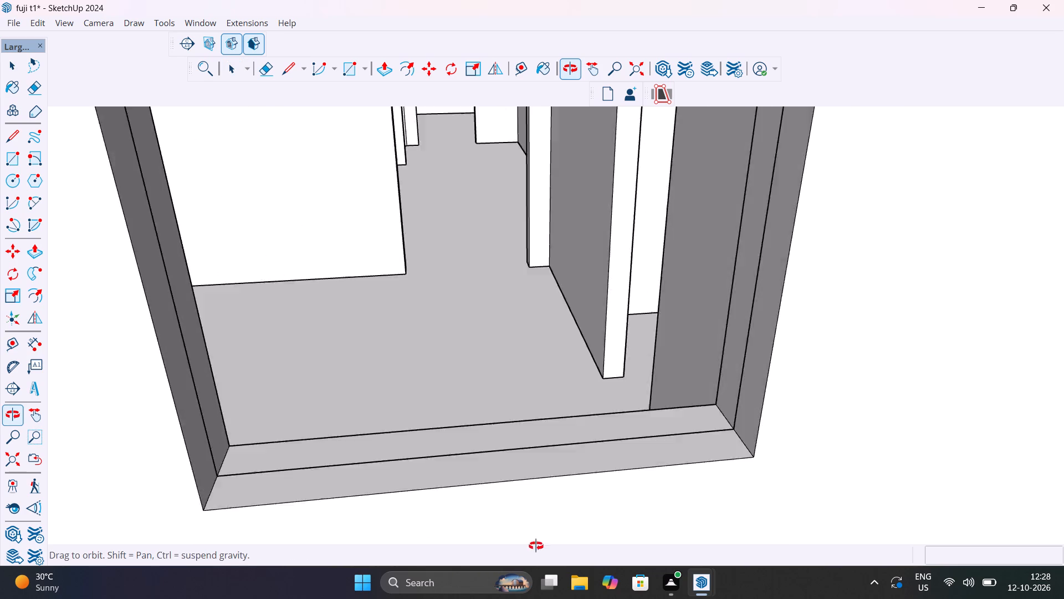
{"action": "middle_click_drag", "start_coordinate": [536, 546], "coordinate": [633, 564]}
{"action": "left_click", "coordinate": [594, 405]}
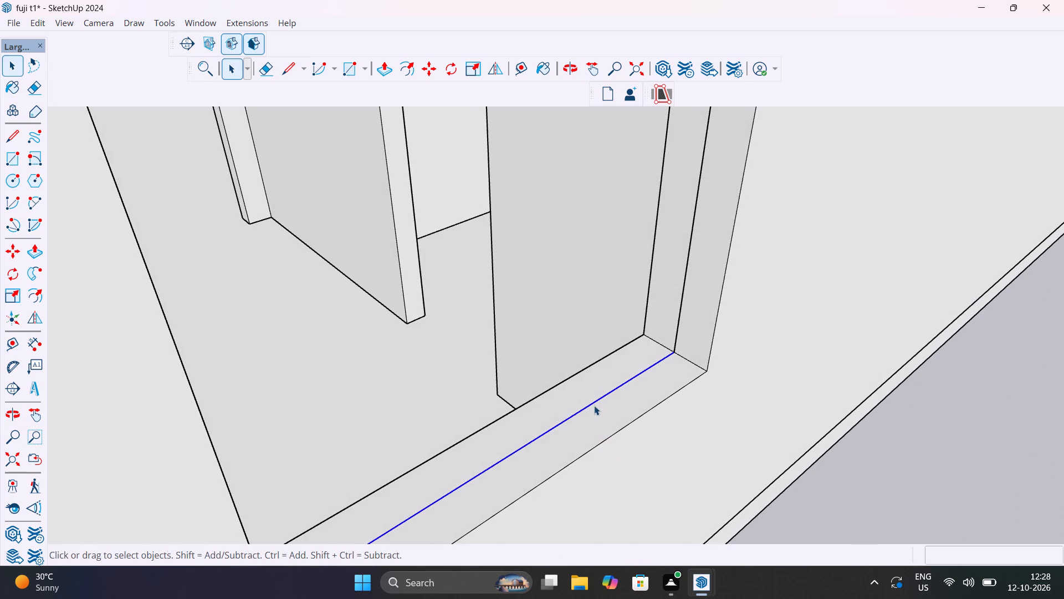
{"action": "left_click", "coordinate": [678, 324], "text": "shift"}
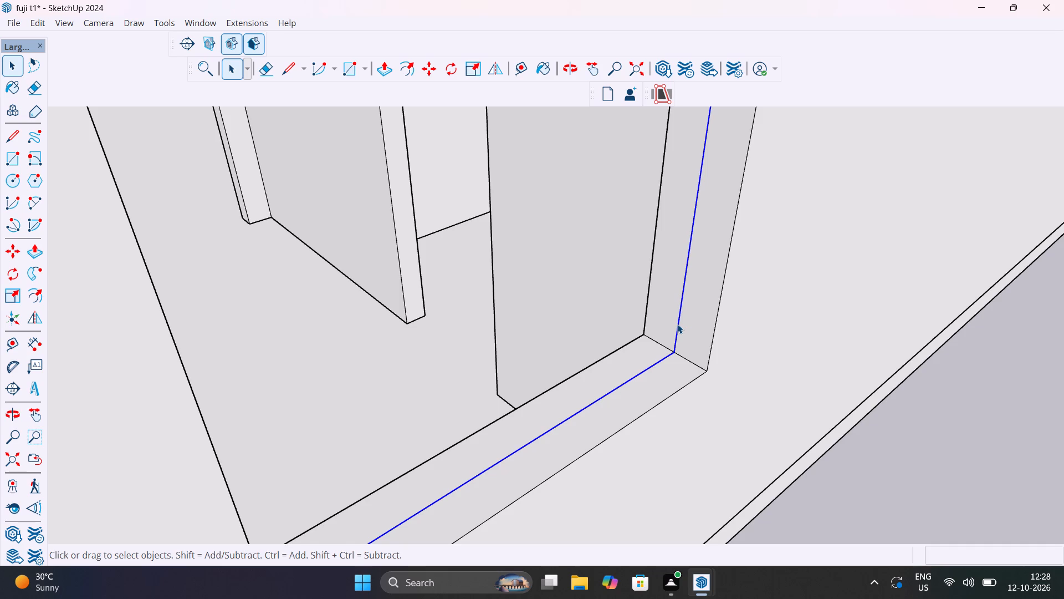
{"action": "scroll", "coordinate": [670, 323], "scroll_direction": "down", "scroll_amount": 19}
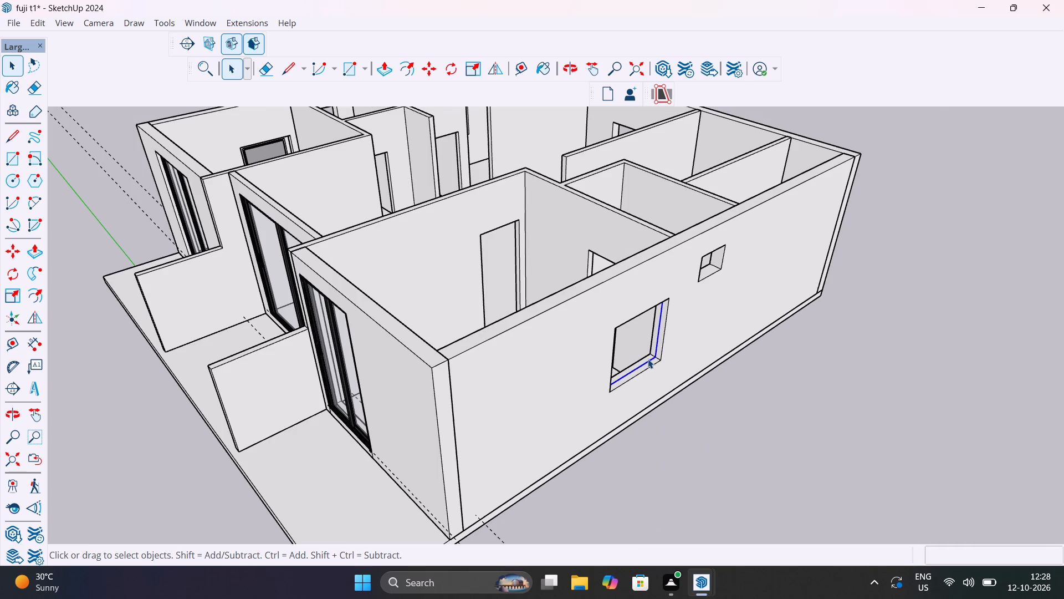
{"action": "scroll", "coordinate": [660, 327], "scroll_direction": "up", "scroll_amount": 16}
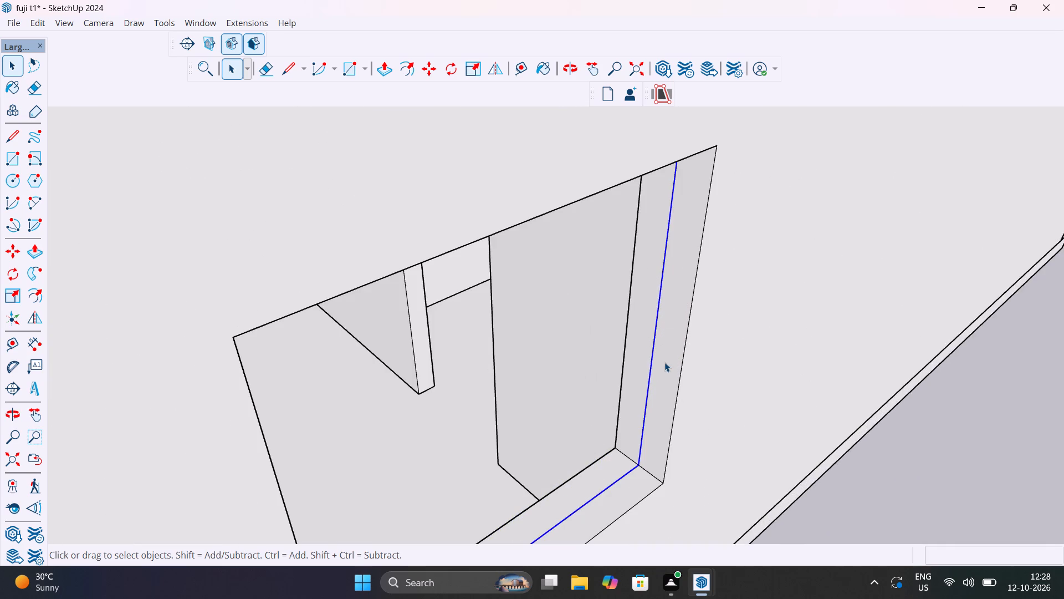
{"action": "middle_click_drag", "start_coordinate": [659, 363], "coordinate": [662, 361]}
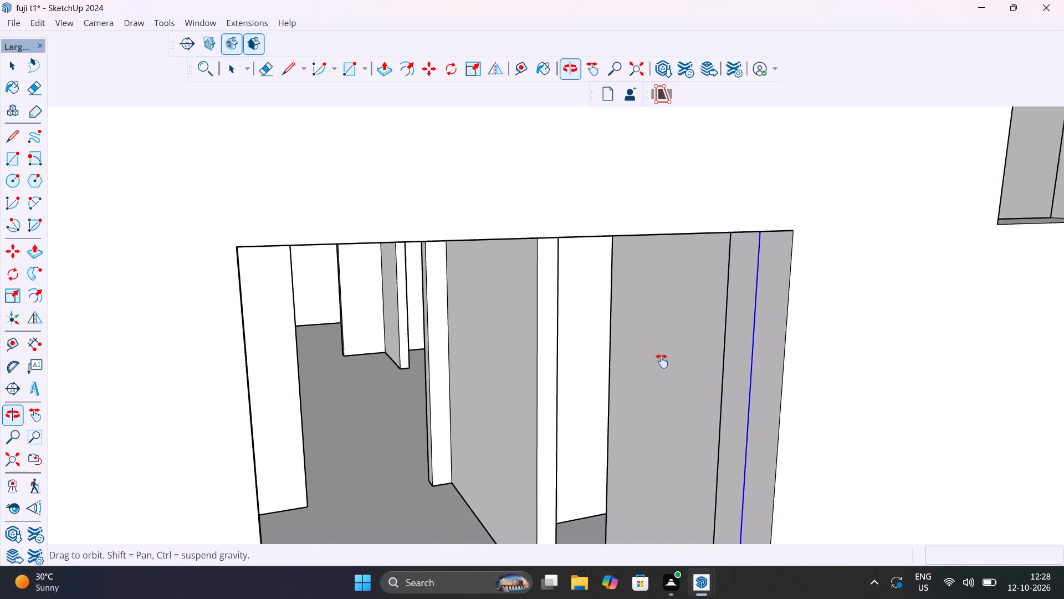
{"action": "middle_click_drag", "start_coordinate": [662, 361], "coordinate": [620, 290]}
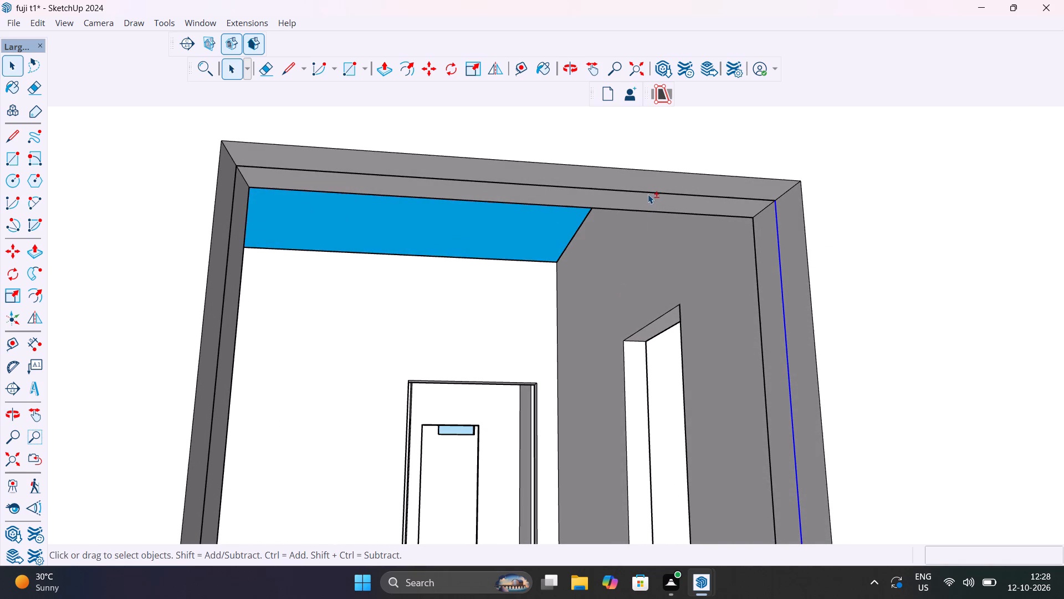
{"action": "left_click", "coordinate": [648, 194], "text": "shift"}
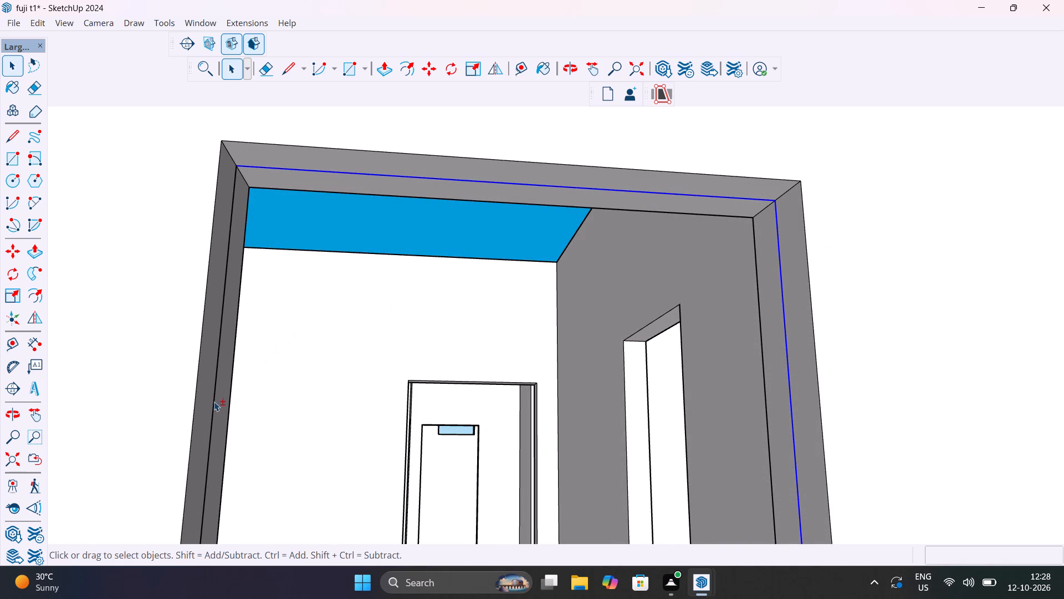
{"action": "left_click", "coordinate": [214, 402], "text": "shift"}
{"action": "scroll", "coordinate": [216, 396], "scroll_direction": "down", "scroll_amount": 15}
{"action": "middle_click_drag", "start_coordinate": [290, 413], "coordinate": [422, 188]}
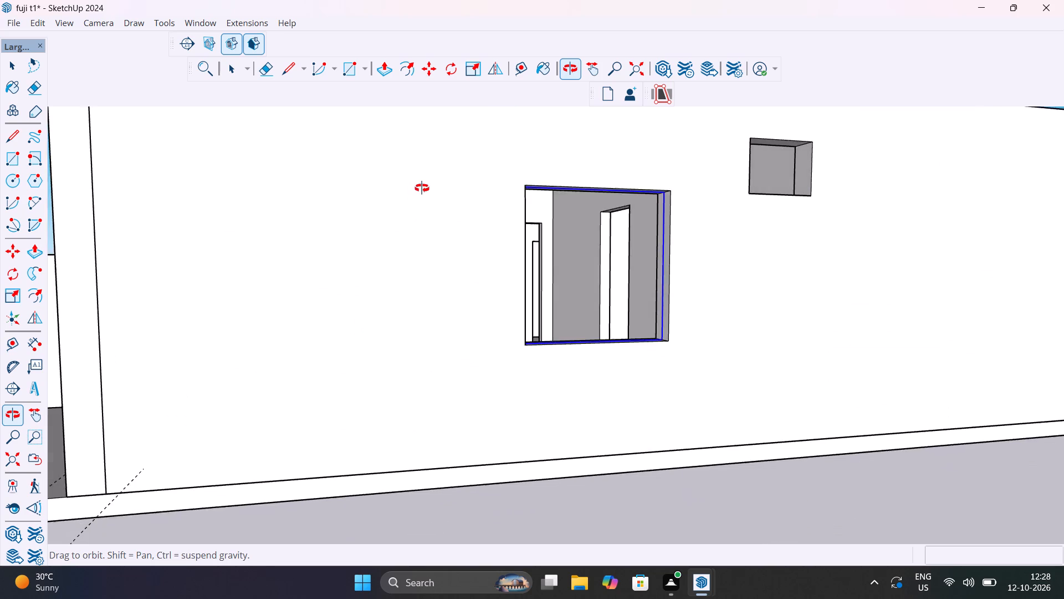
{"action": "middle_click_drag", "start_coordinate": [422, 188], "coordinate": [426, 400]}
{"action": "scroll", "coordinate": [630, 459], "scroll_direction": "up", "scroll_amount": 10}
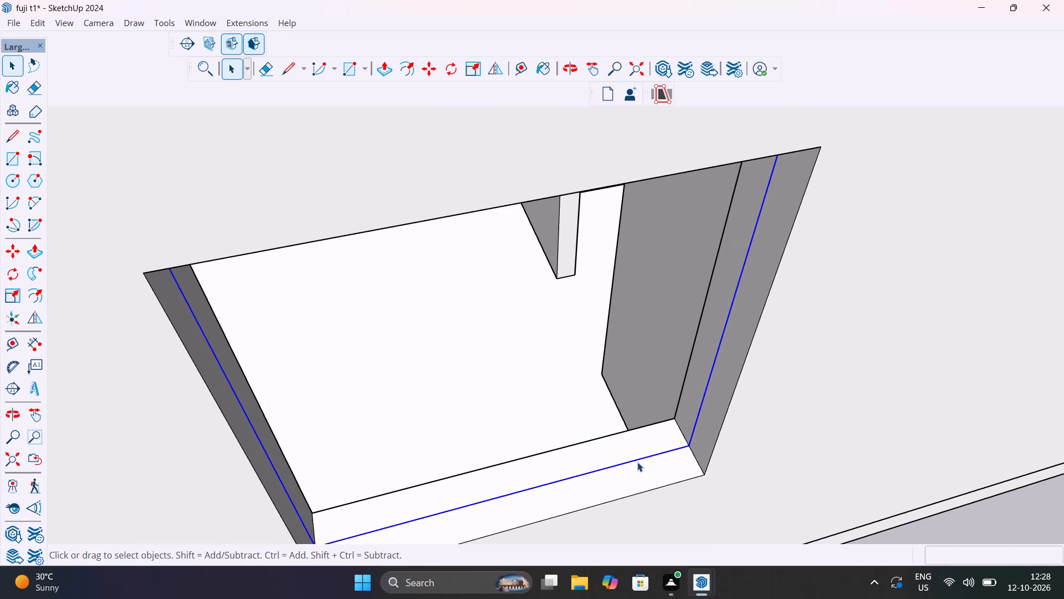
{"action": "right_click", "coordinate": [636, 462]}
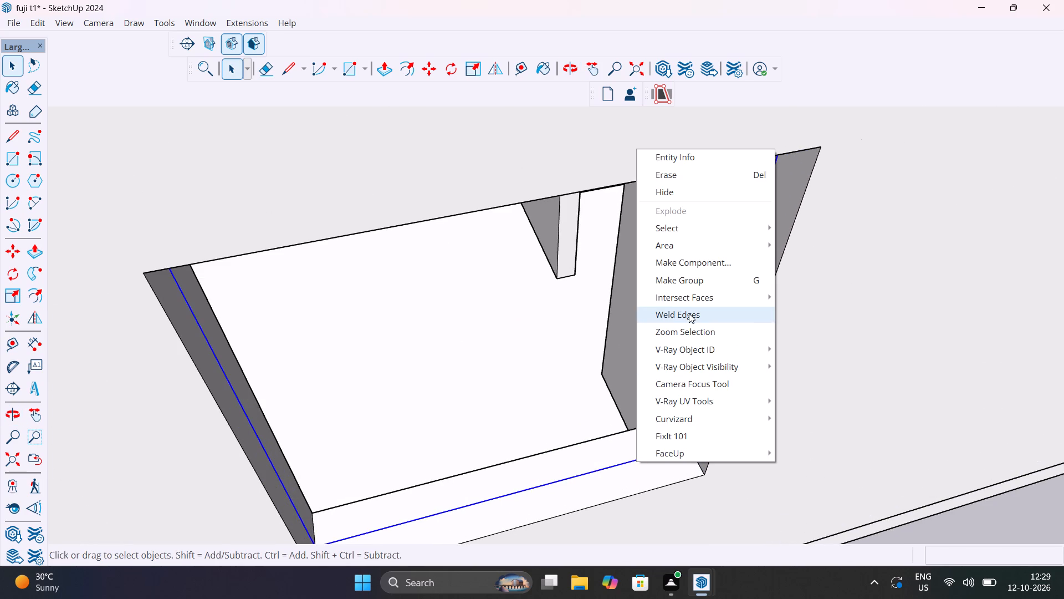
{"action": "left_click", "coordinate": [689, 313]}
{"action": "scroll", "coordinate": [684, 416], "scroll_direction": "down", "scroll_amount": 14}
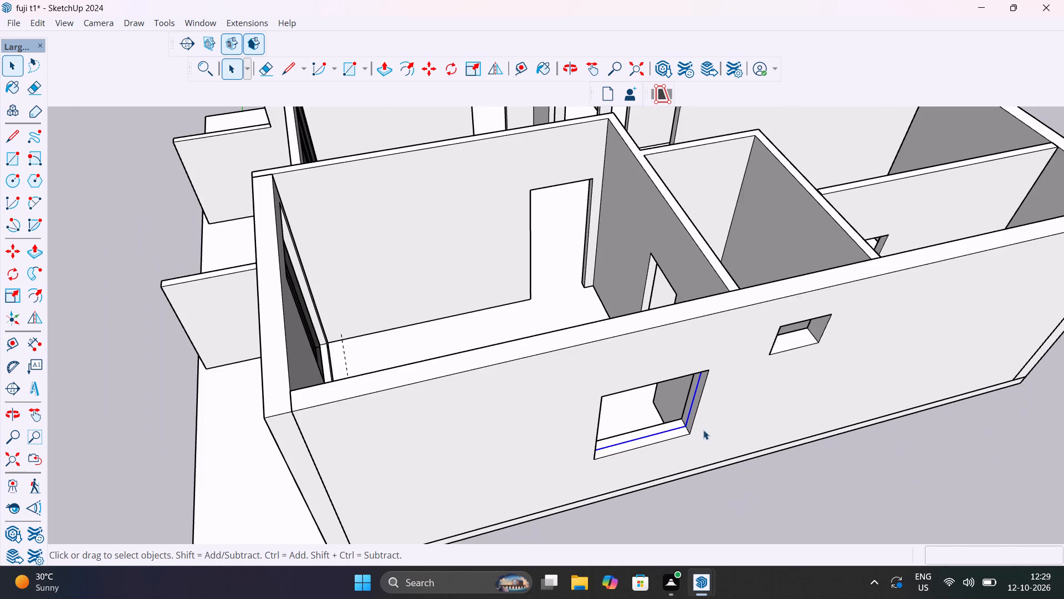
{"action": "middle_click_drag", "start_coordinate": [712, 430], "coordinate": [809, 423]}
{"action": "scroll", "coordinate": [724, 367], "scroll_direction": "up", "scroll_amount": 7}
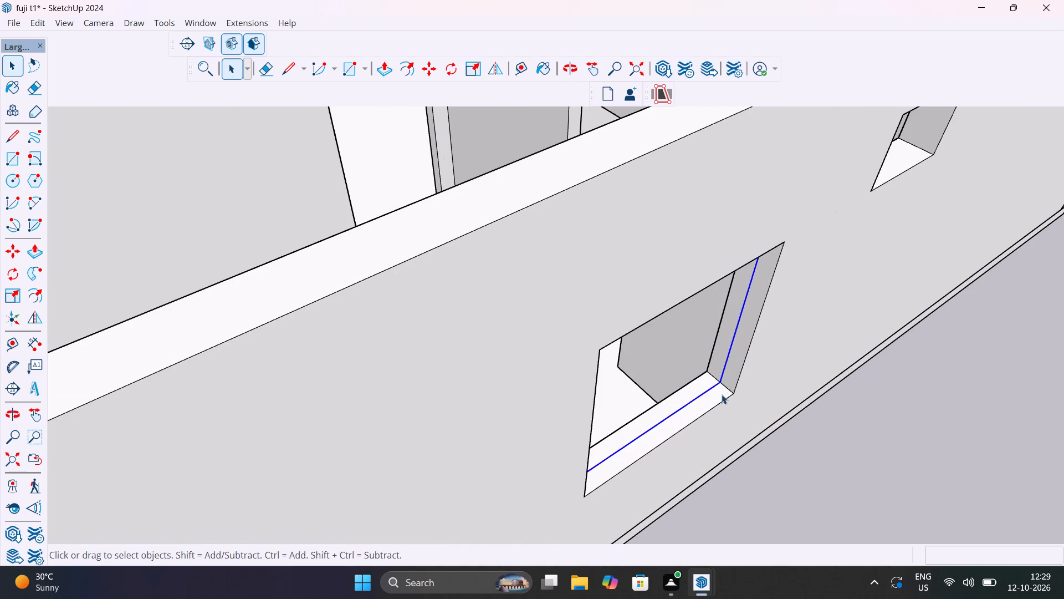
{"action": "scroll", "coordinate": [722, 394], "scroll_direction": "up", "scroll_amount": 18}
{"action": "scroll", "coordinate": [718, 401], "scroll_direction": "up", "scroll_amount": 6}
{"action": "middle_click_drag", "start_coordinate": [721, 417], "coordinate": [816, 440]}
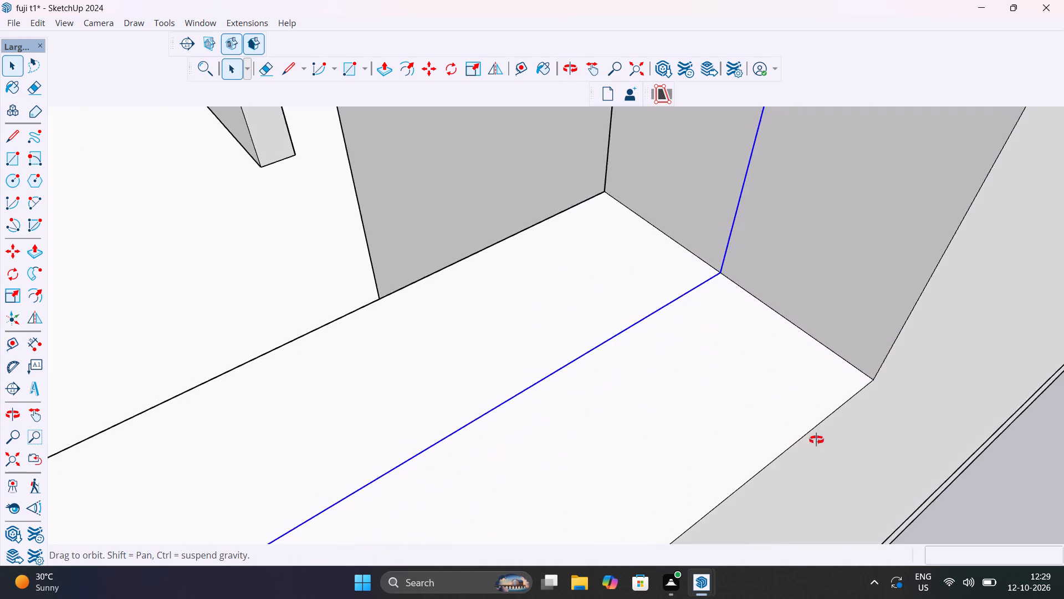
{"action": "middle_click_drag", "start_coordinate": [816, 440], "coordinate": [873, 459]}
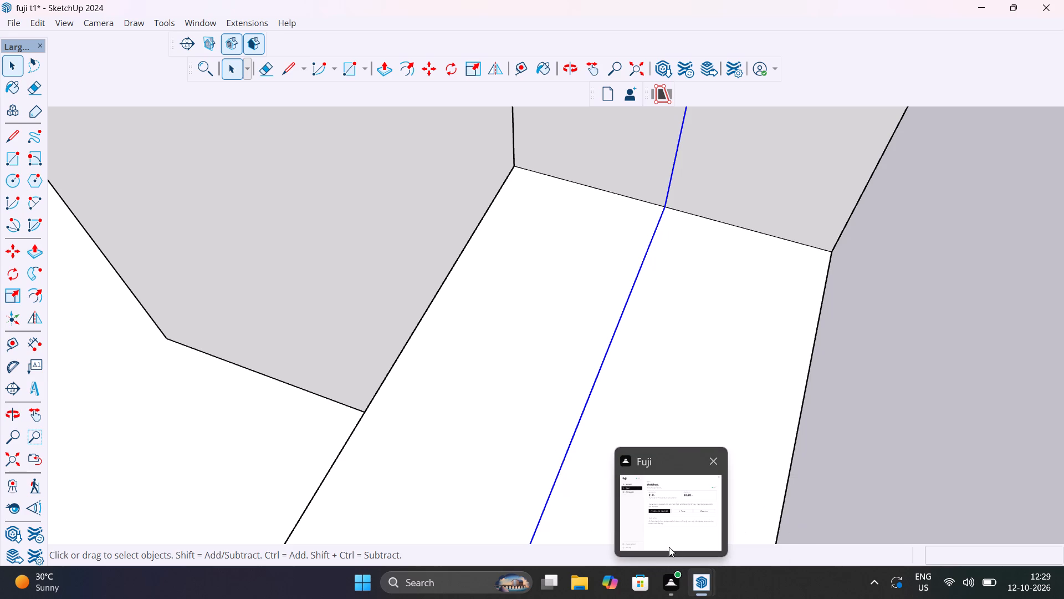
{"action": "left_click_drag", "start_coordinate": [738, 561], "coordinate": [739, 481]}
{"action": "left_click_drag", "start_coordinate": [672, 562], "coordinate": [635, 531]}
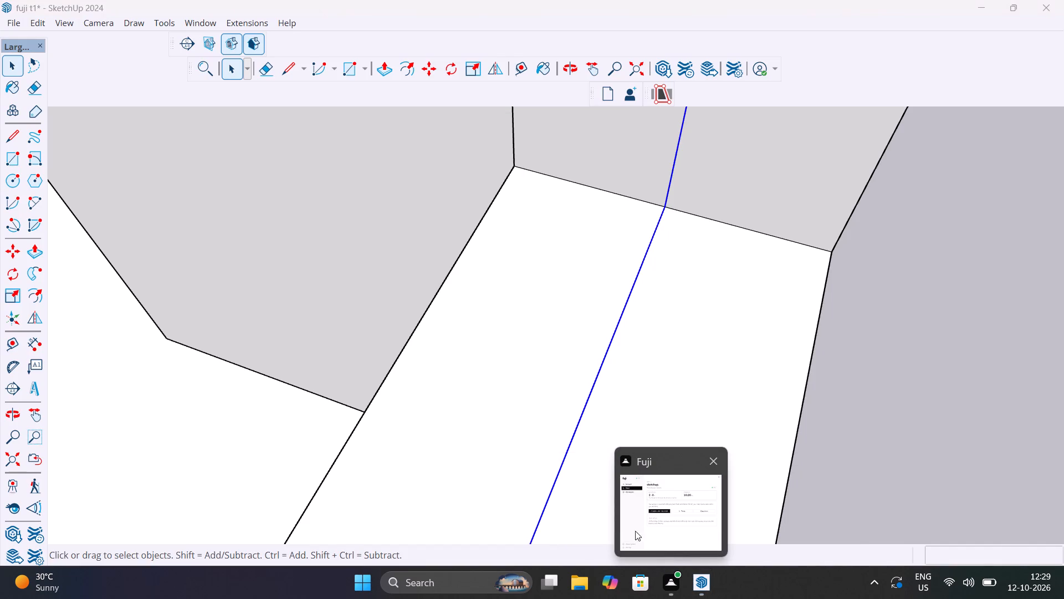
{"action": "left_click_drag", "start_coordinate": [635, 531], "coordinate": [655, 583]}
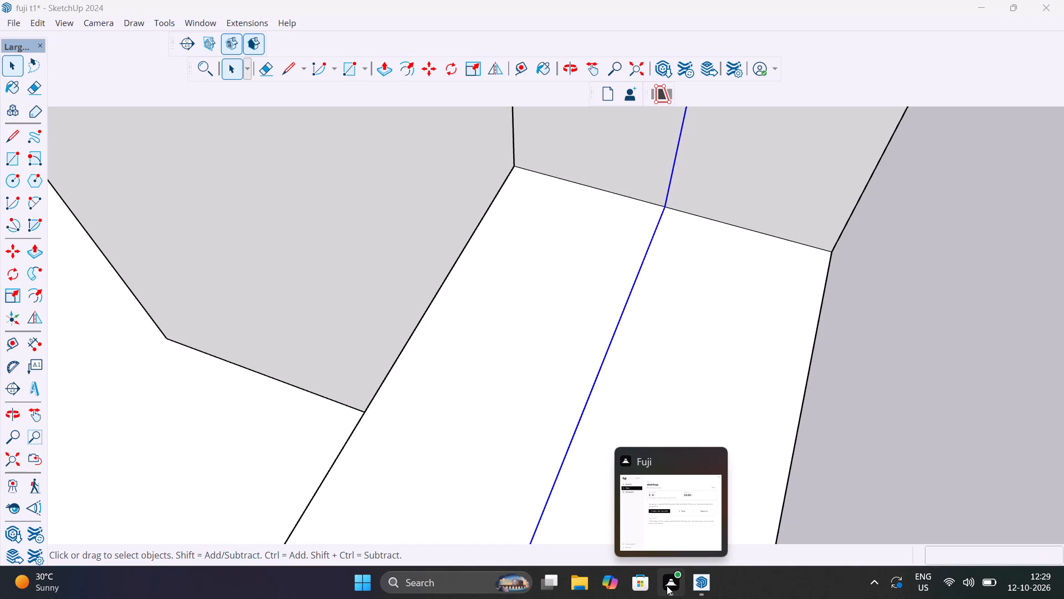
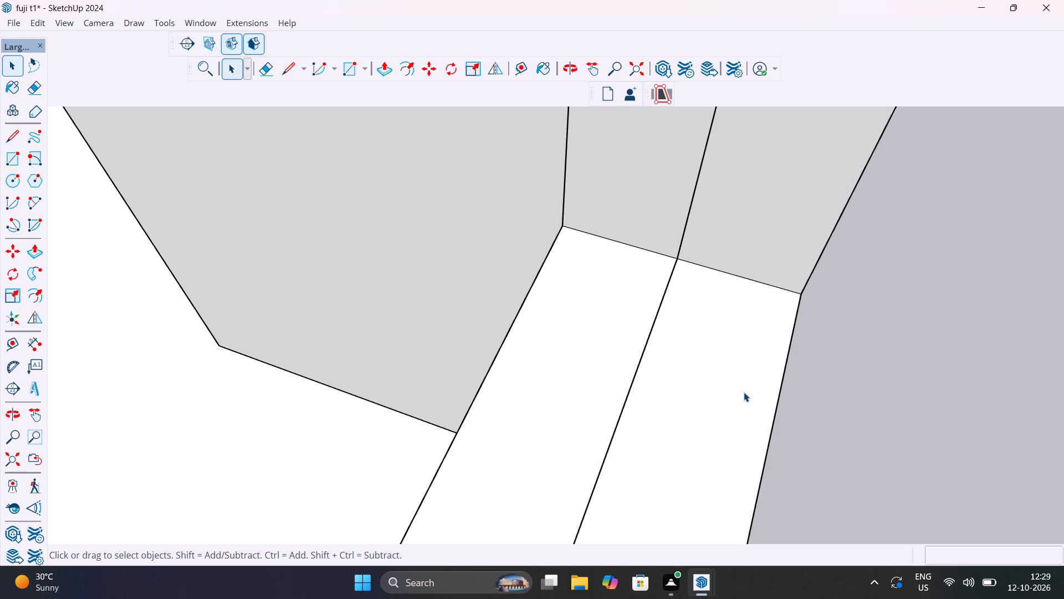
Draw a rectangle about 2 1/8" by 3 7/16" on the sill beside the welded path, starting on the opening's corner edge.
{"action": "scroll", "coordinate": [676, 276], "scroll_direction": "up", "scroll_amount": 11}
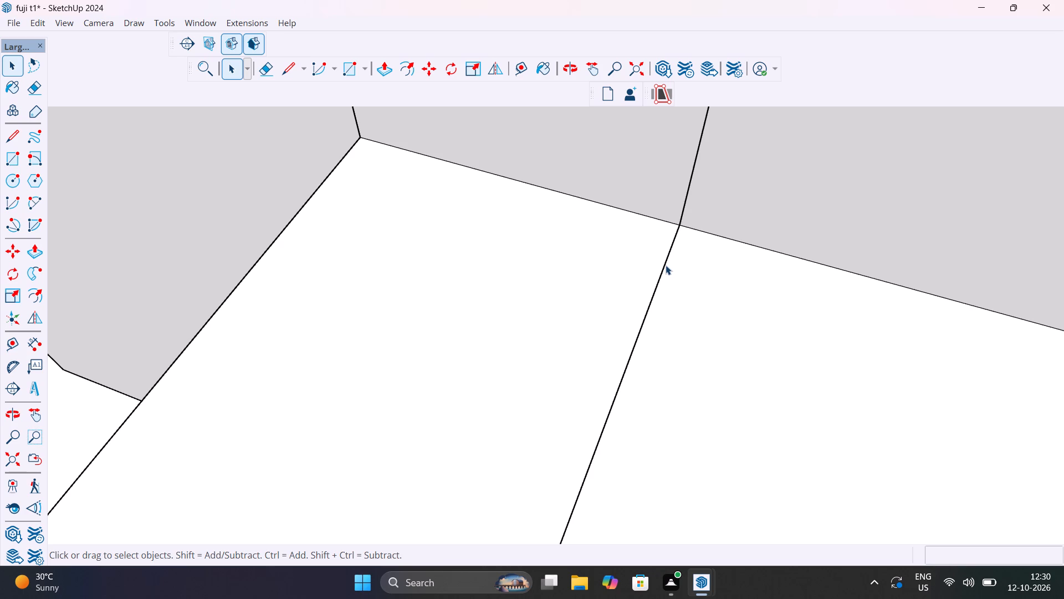
{"action": "left_click", "coordinate": [666, 265]}
{"action": "scroll", "coordinate": [666, 265], "scroll_direction": "down", "scroll_amount": 7}
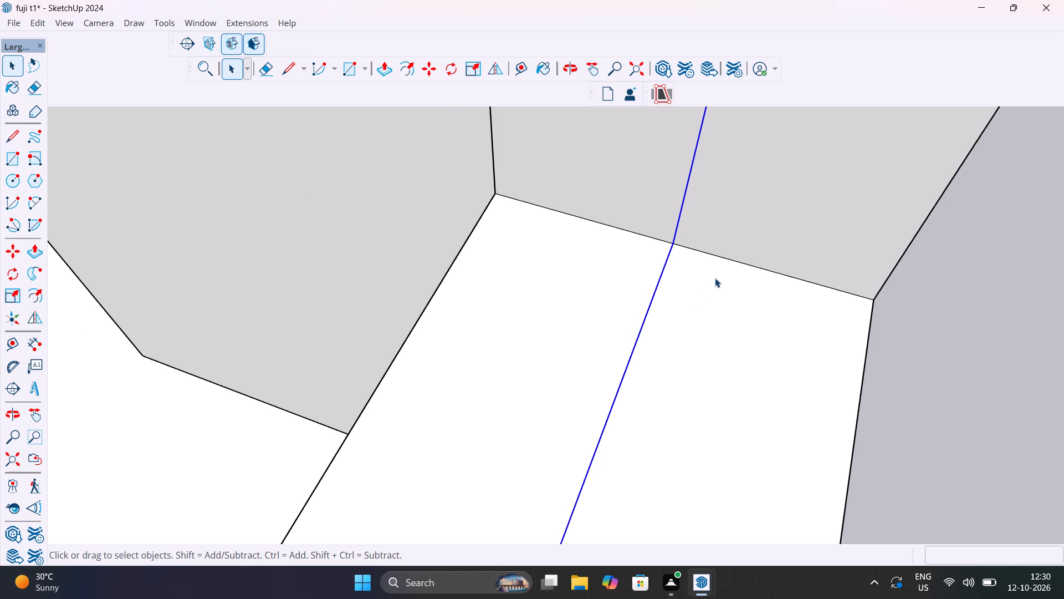
{"action": "key", "text": "r"}
{"action": "left_click", "coordinate": [714, 258]}
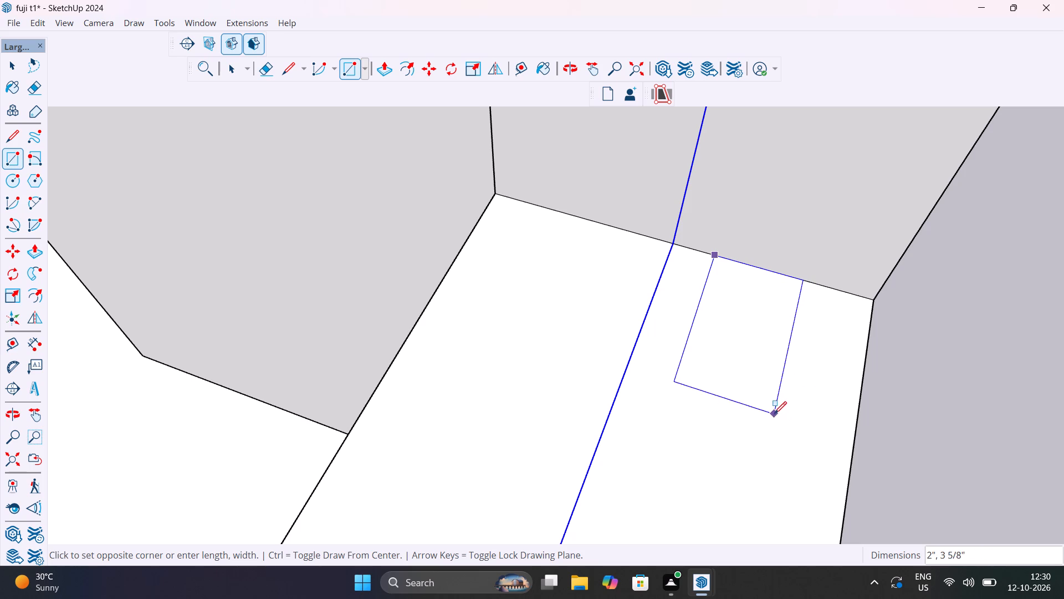
{"action": "left_click", "coordinate": [783, 407]}
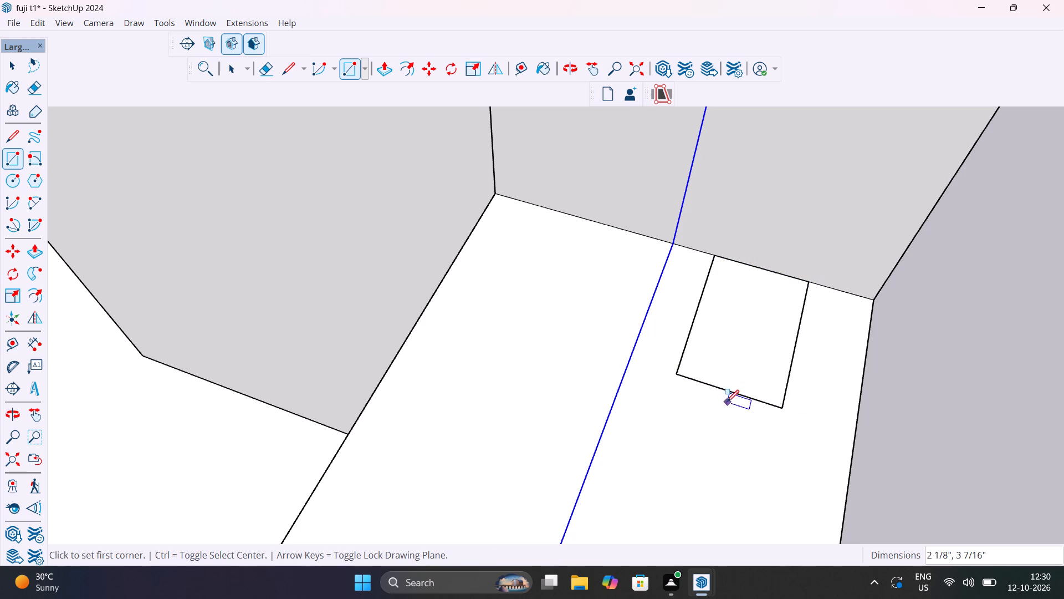
Draw a smaller rectangle about 1 7/16" by 3/4" projecting from the midpoint of the first rectangle's far short edge.
{"action": "left_click", "coordinate": [723, 388]}
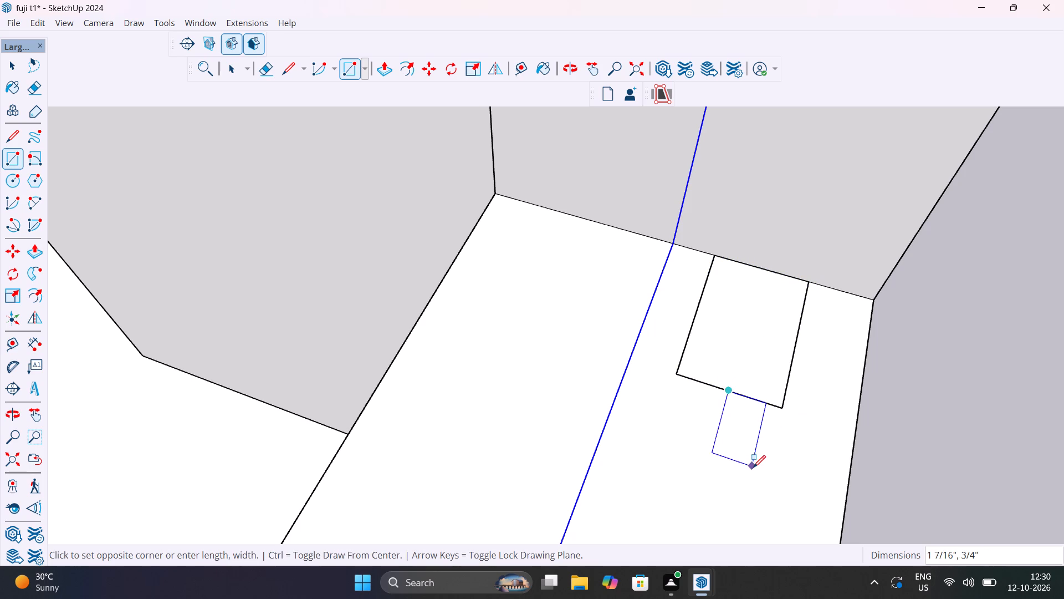
{"action": "left_click", "coordinate": [753, 468]}
{"action": "key", "text": "space"}
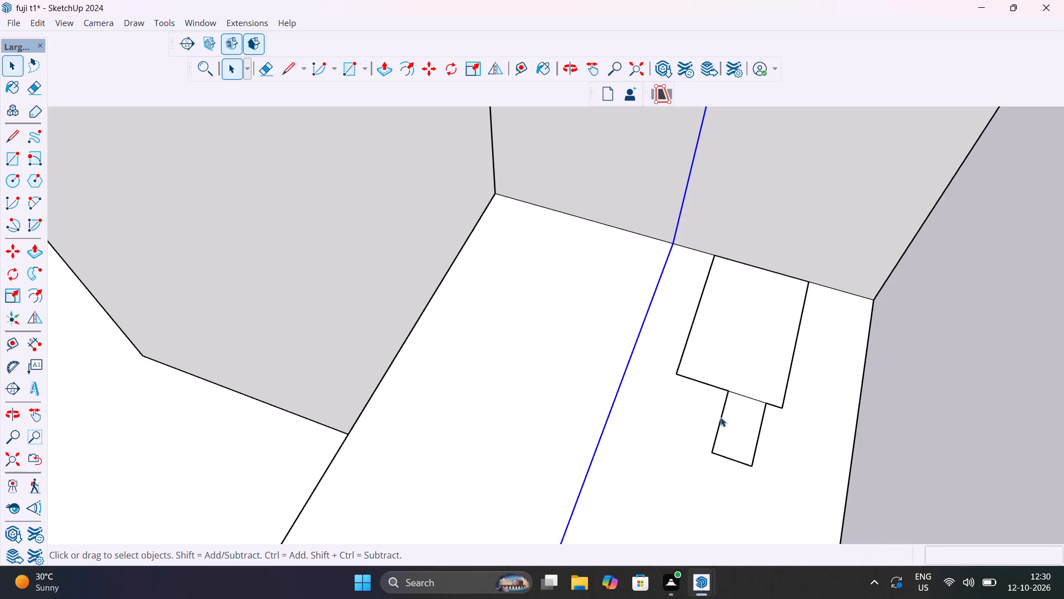
Move the small rectangle's three free edges along the larger rectangle's edge until they sit roughly centred on it.
{"action": "left_click", "coordinate": [720, 417]}
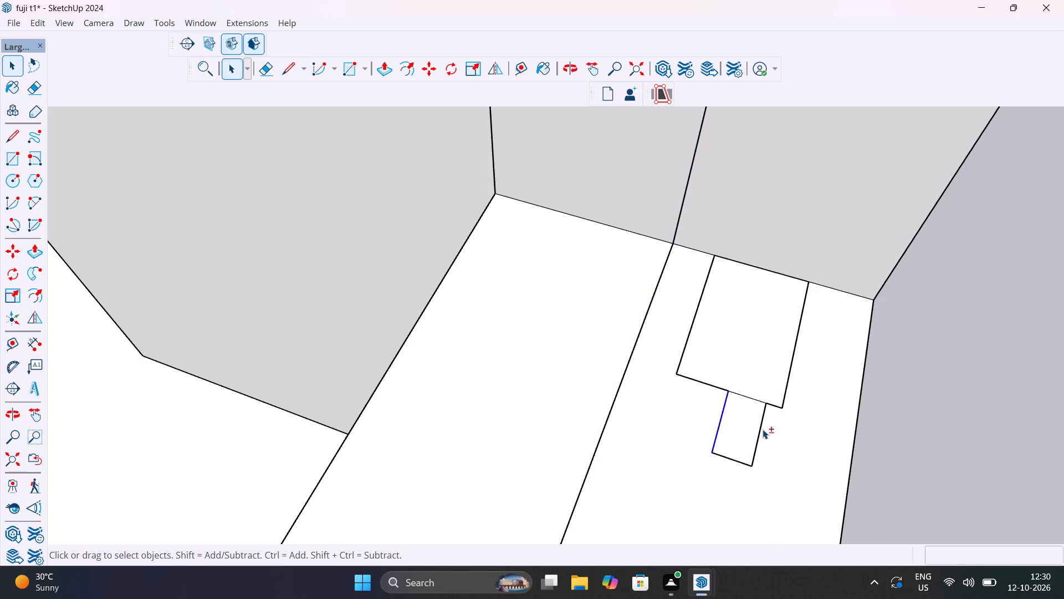
{"action": "left_click", "coordinate": [763, 429], "text": "shift"}
{"action": "left_click", "coordinate": [741, 463], "text": "shift"}
{"action": "key", "text": "m"}
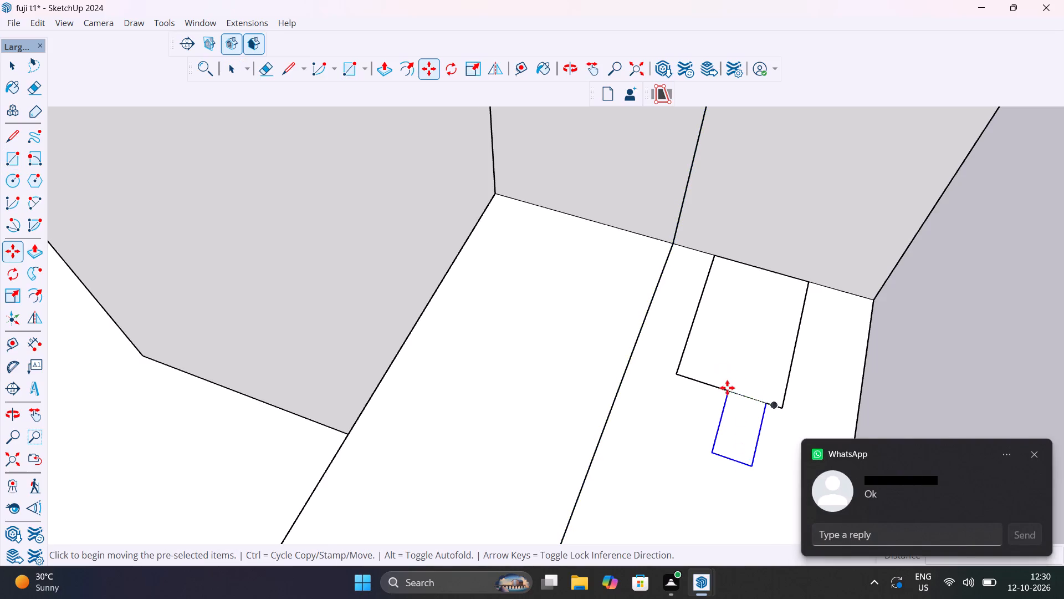
{"action": "left_click", "coordinate": [724, 393]}
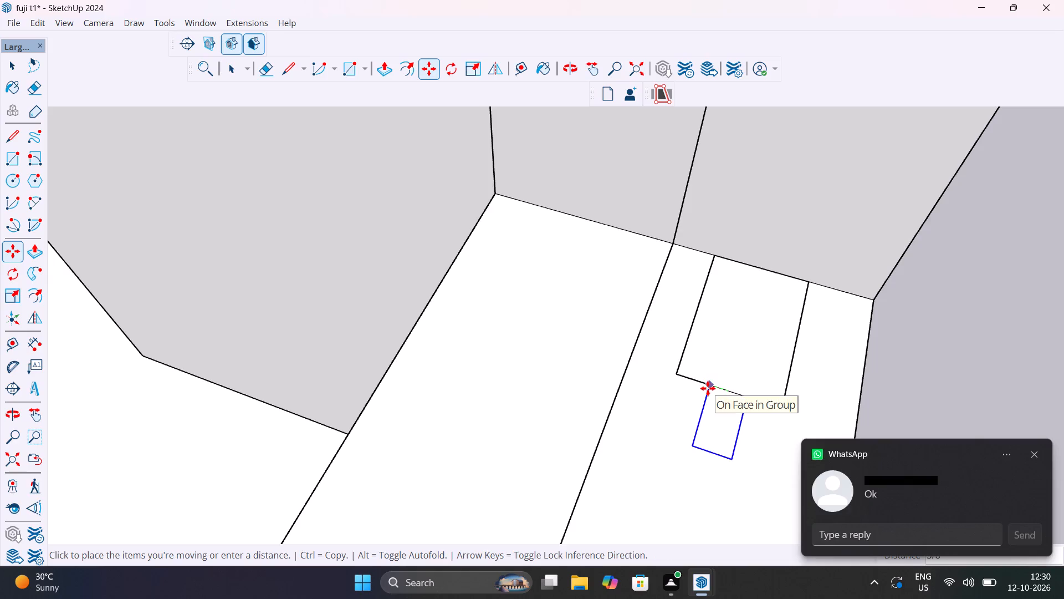
{"action": "left_click", "coordinate": [705, 388]}
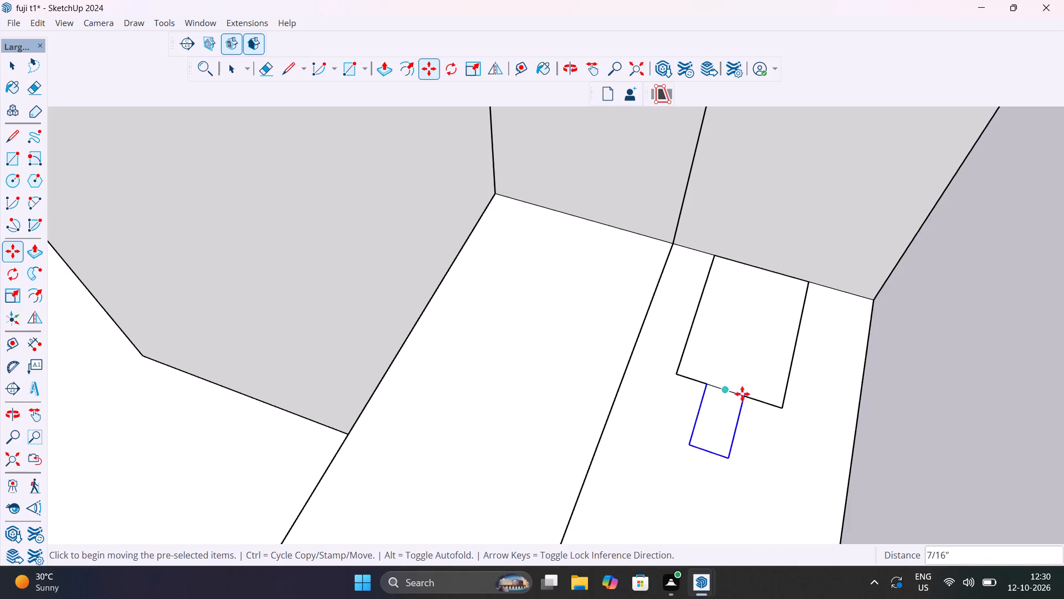
{"action": "scroll", "coordinate": [760, 407], "scroll_direction": "up", "scroll_amount": 6}
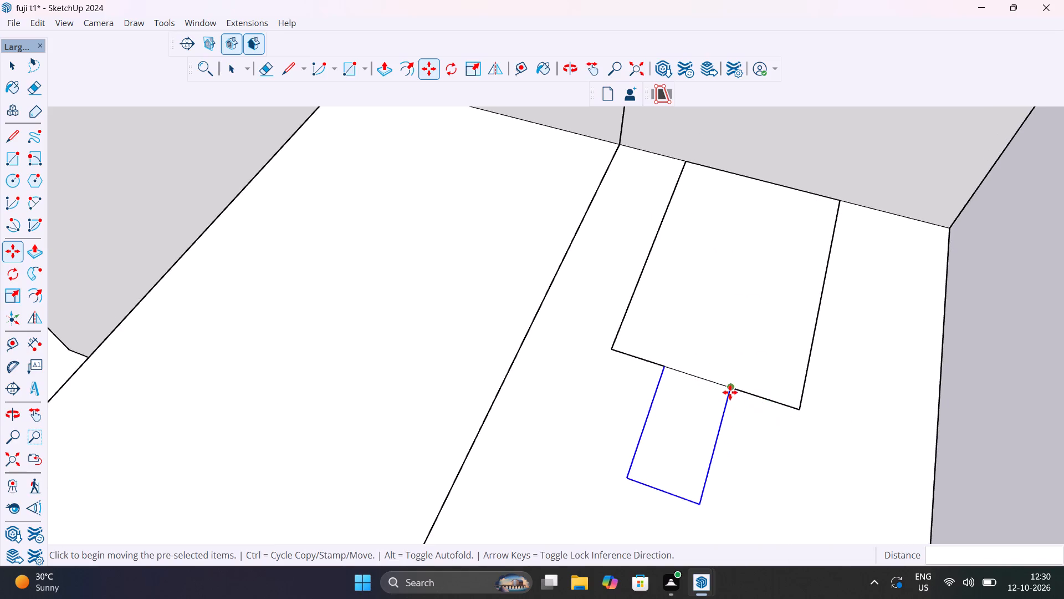
{"action": "left_click", "coordinate": [730, 392]}
{"action": "left_click", "coordinate": [741, 394]}
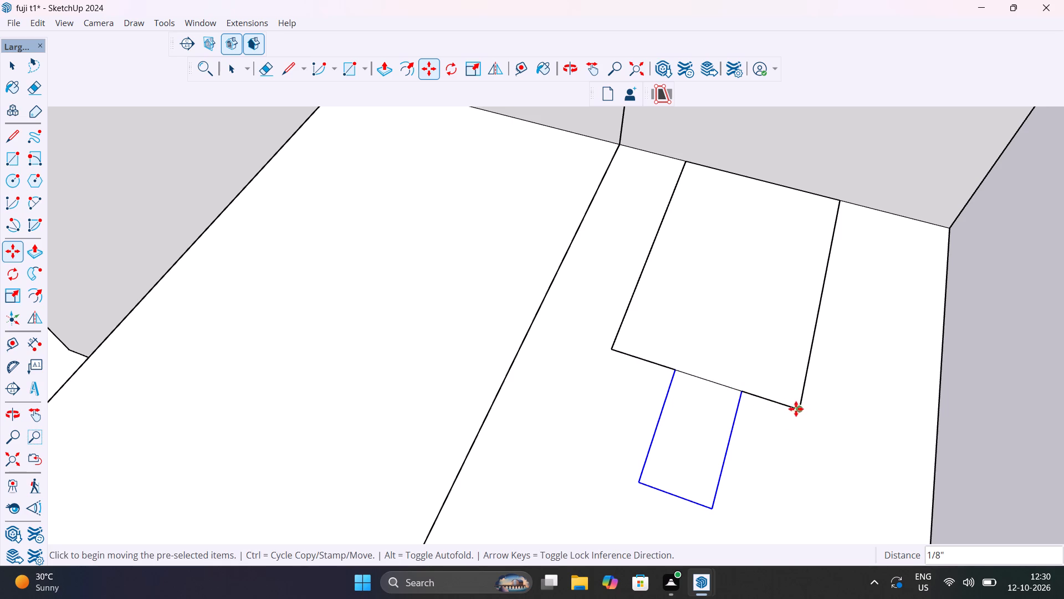
{"action": "key", "text": "space"}
Delete the shared edge between the two rectangles to merge them into one stepped profile.
{"action": "scroll", "coordinate": [763, 418], "scroll_direction": "down", "scroll_amount": 7}
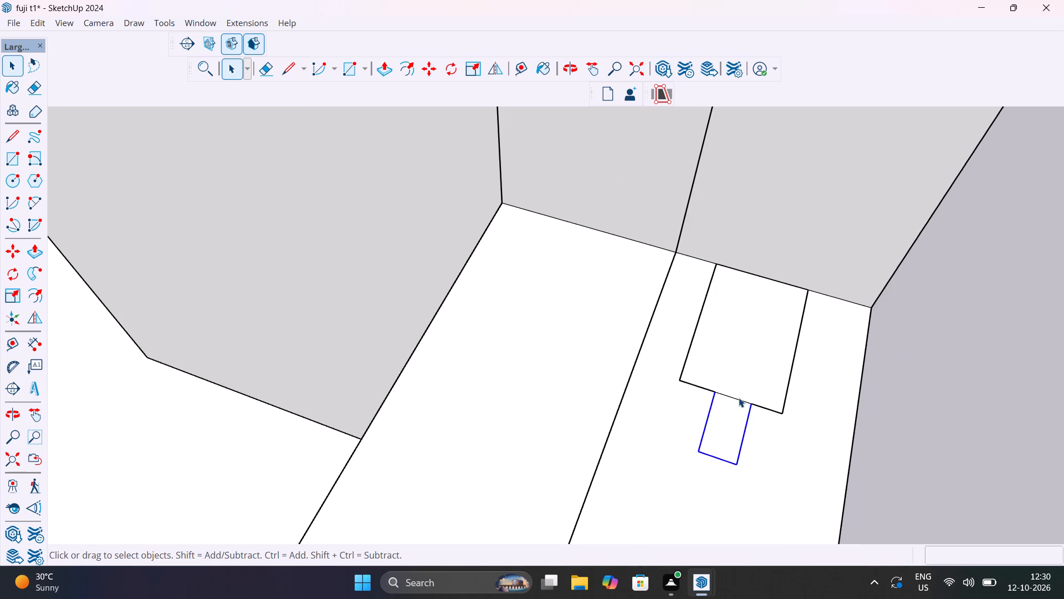
{"action": "left_click", "coordinate": [739, 398]}
{"action": "key", "text": "Delete"}
{"action": "scroll", "coordinate": [728, 389], "scroll_direction": "down", "scroll_amount": 6}
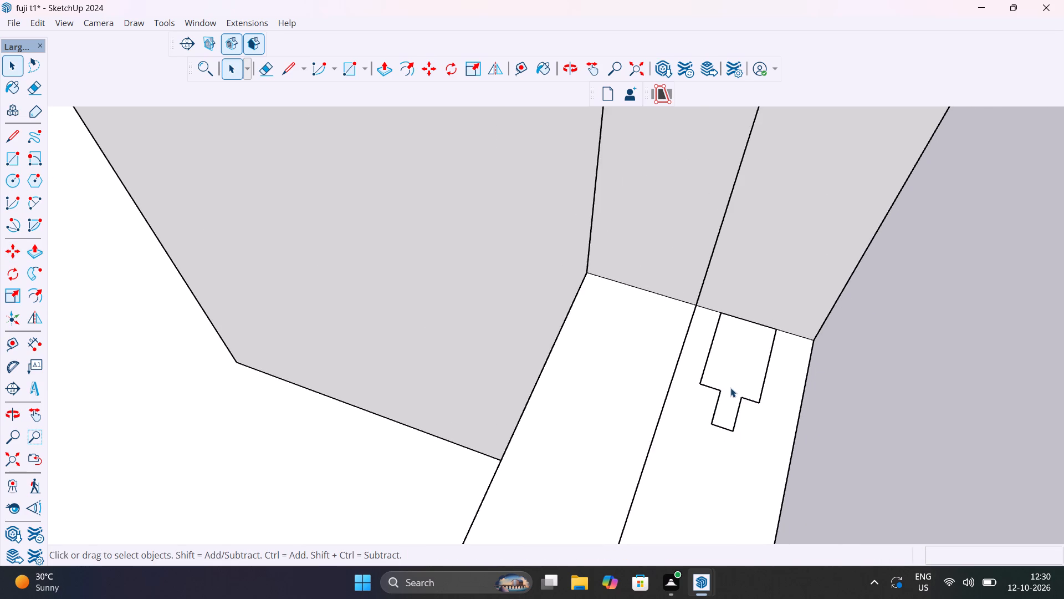
Shorten the profile's wide part by moving the shoulder and tongue edges about 3/8" toward the opening's corner edge.
{"action": "scroll", "coordinate": [739, 408], "scroll_direction": "up", "scroll_amount": 10}
{"action": "left_click", "coordinate": [739, 408]}
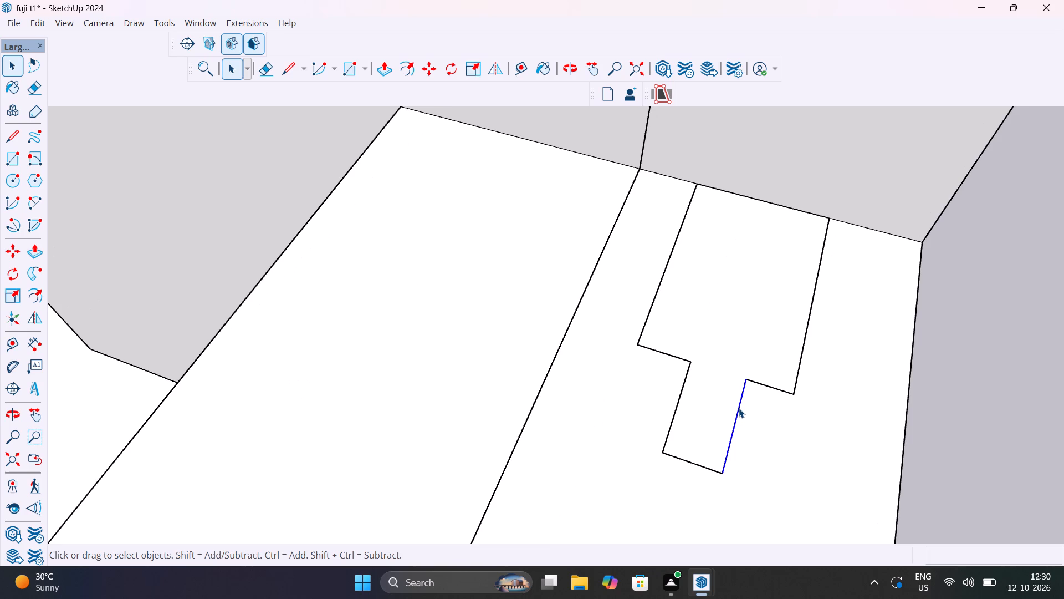
{"action": "left_click", "coordinate": [708, 469], "text": "shift"}
{"action": "left_click", "coordinate": [673, 416], "text": "shift"}
{"action": "left_click", "coordinate": [772, 387], "text": "shift"}
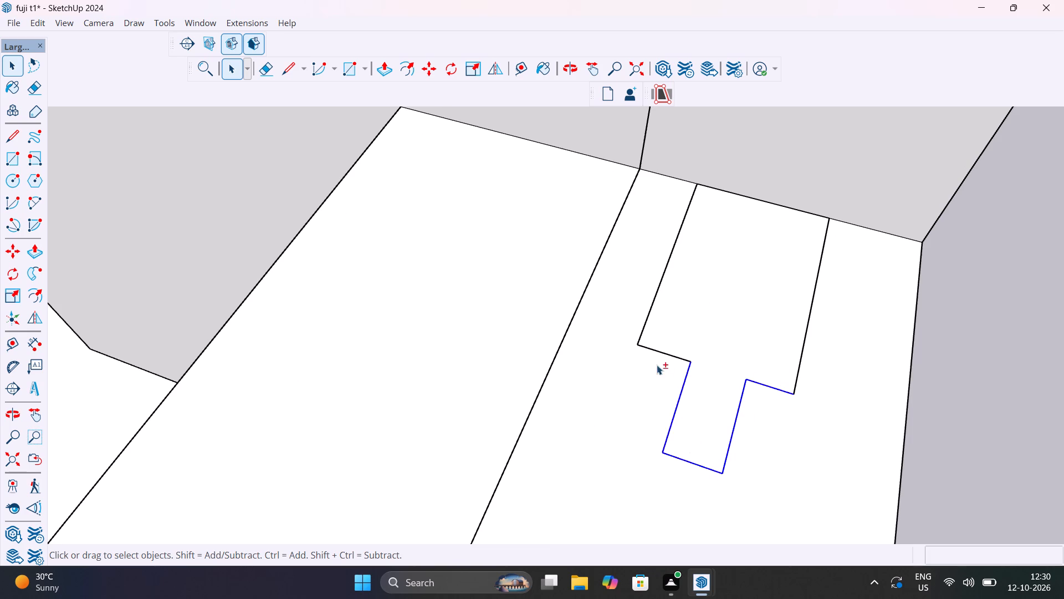
{"action": "left_click", "coordinate": [666, 354], "text": "shift"}
{"action": "key", "text": "m"}
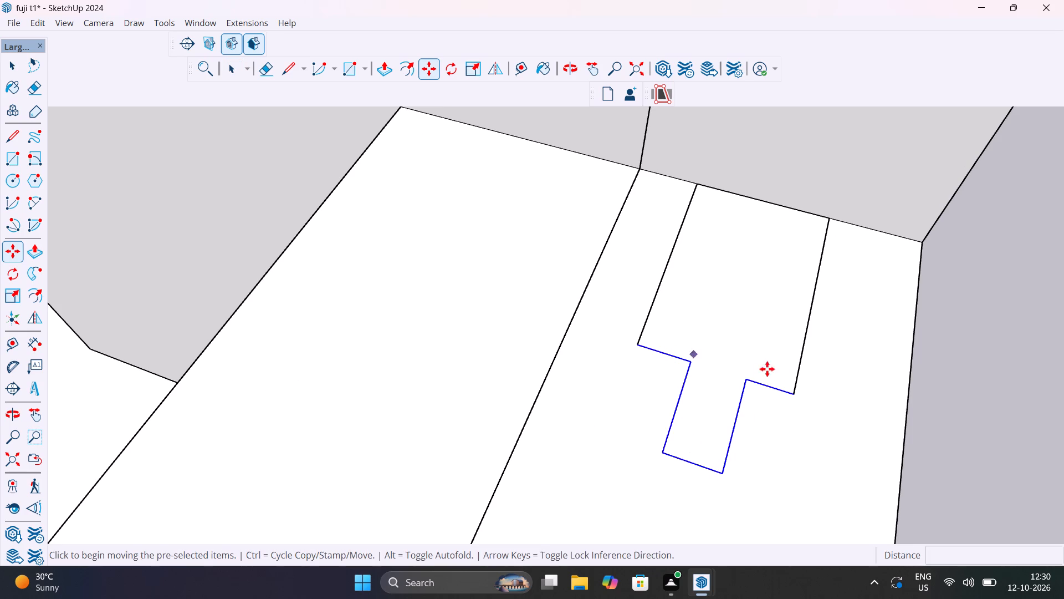
{"action": "left_click", "coordinate": [792, 394]}
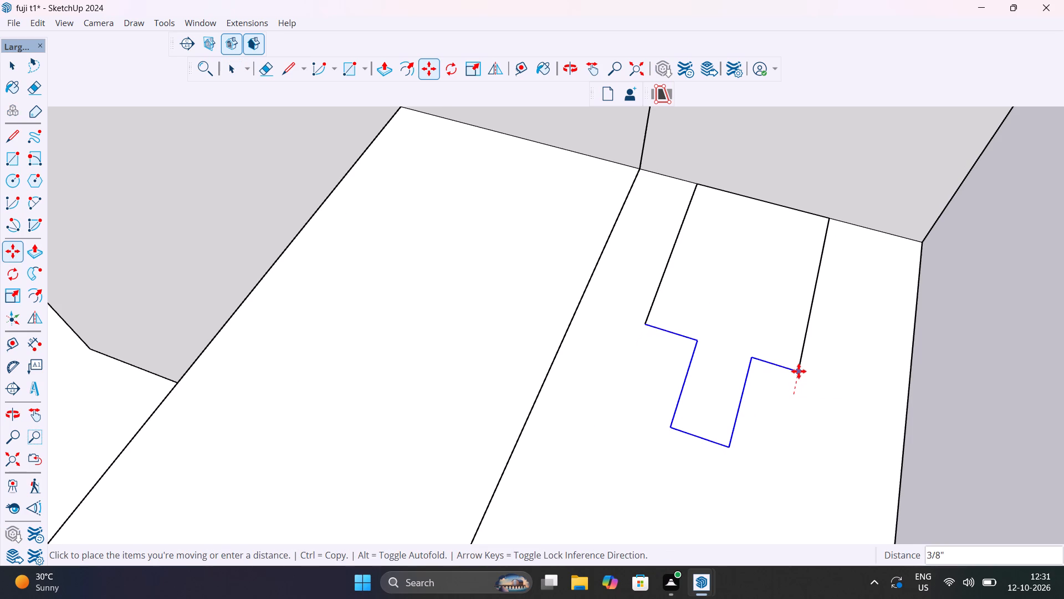
{"action": "left_click", "coordinate": [799, 371]}
Narrow the profile's wide part by moving each of its two long side edges about 1/8" inward.
{"action": "key", "text": "space"}
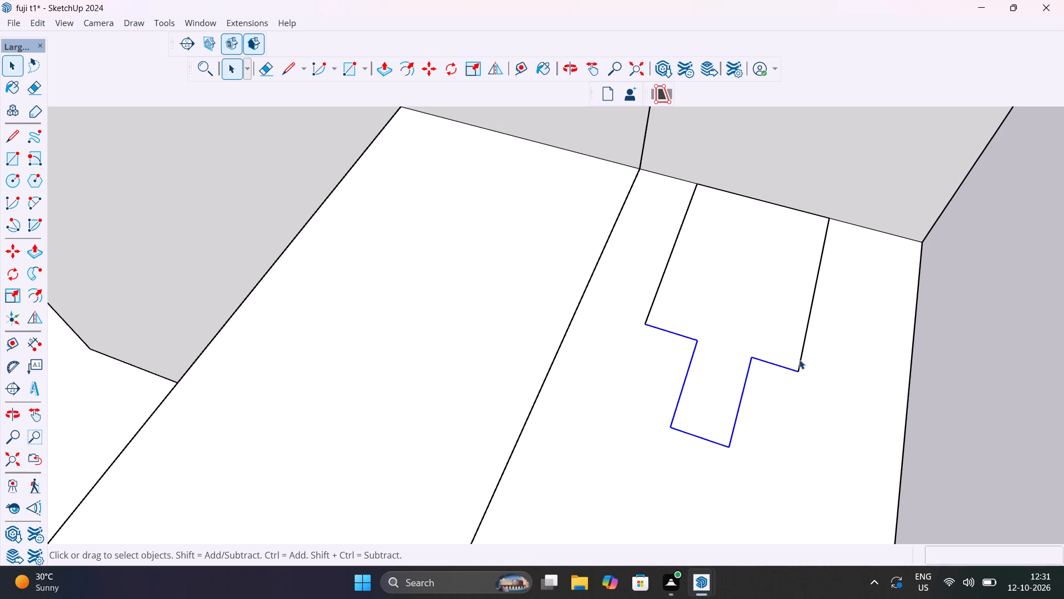
{"action": "left_click", "coordinate": [799, 359]}
{"action": "key", "text": "m"}
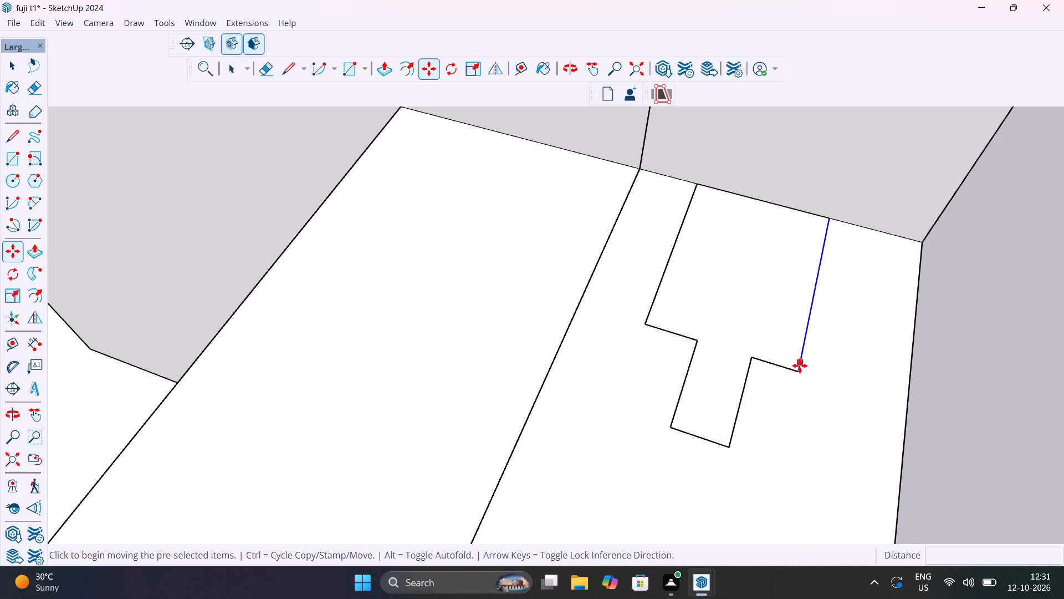
{"action": "left_click", "coordinate": [797, 368]}
{"action": "left_click", "coordinate": [787, 368]}
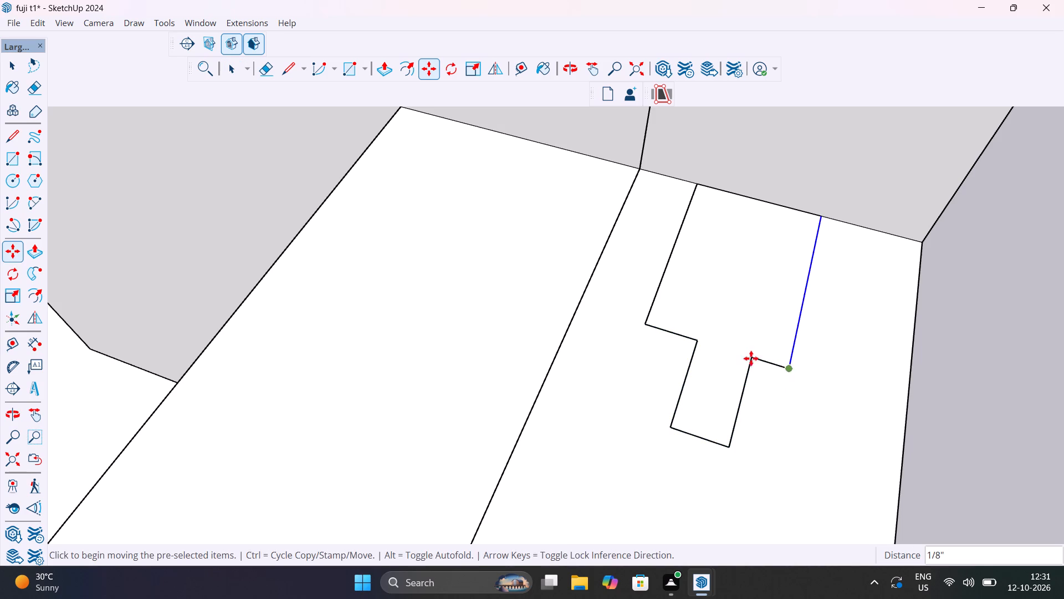
{"action": "key", "text": "space"}
{"action": "left_click", "coordinate": [654, 305]}
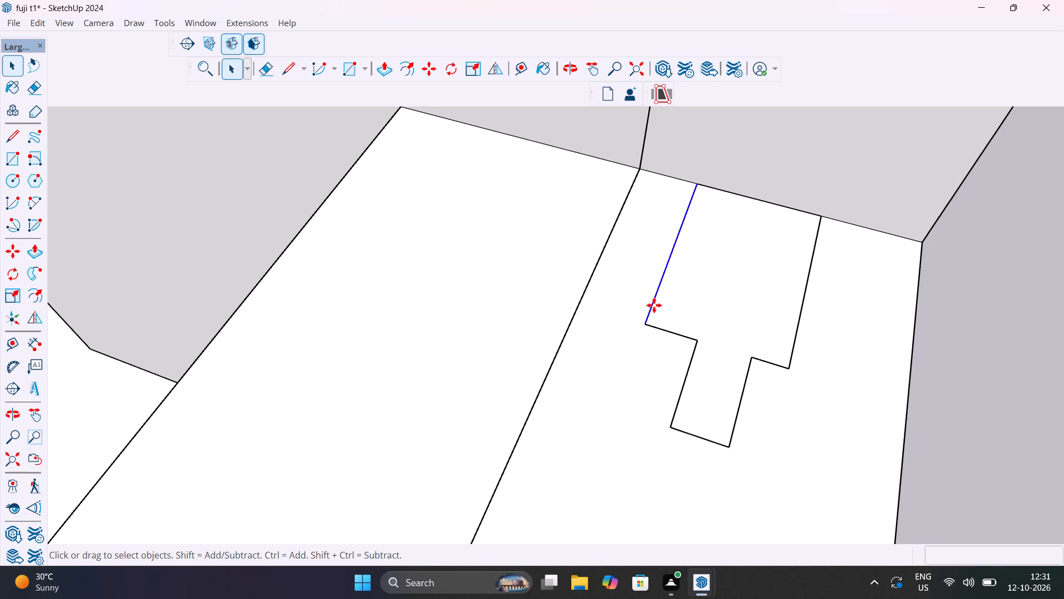
{"action": "key", "text": "m"}
{"action": "left_click", "coordinate": [647, 323]}
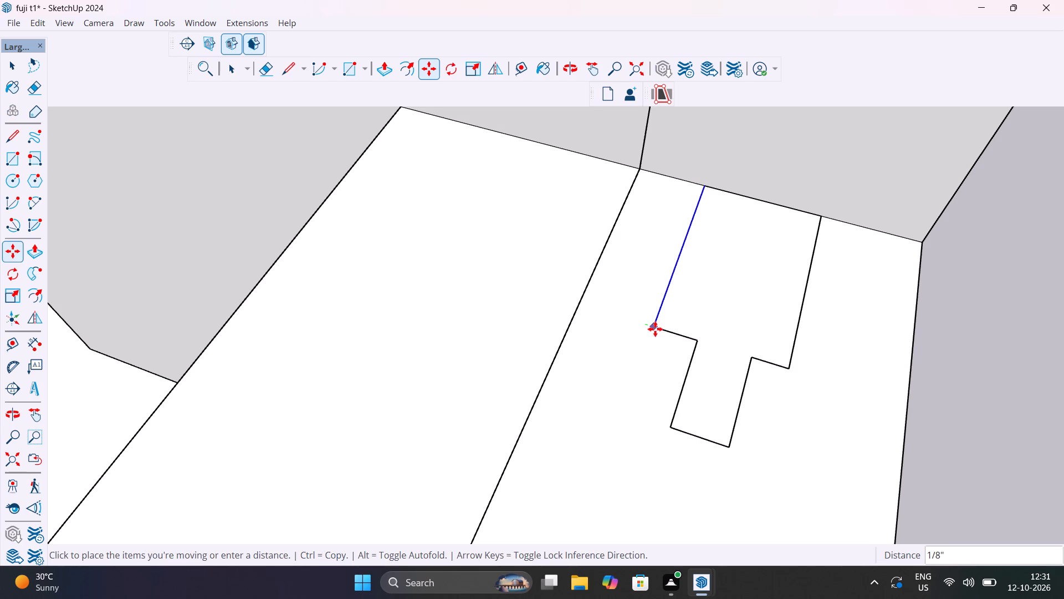
{"action": "left_click", "coordinate": [654, 329]}
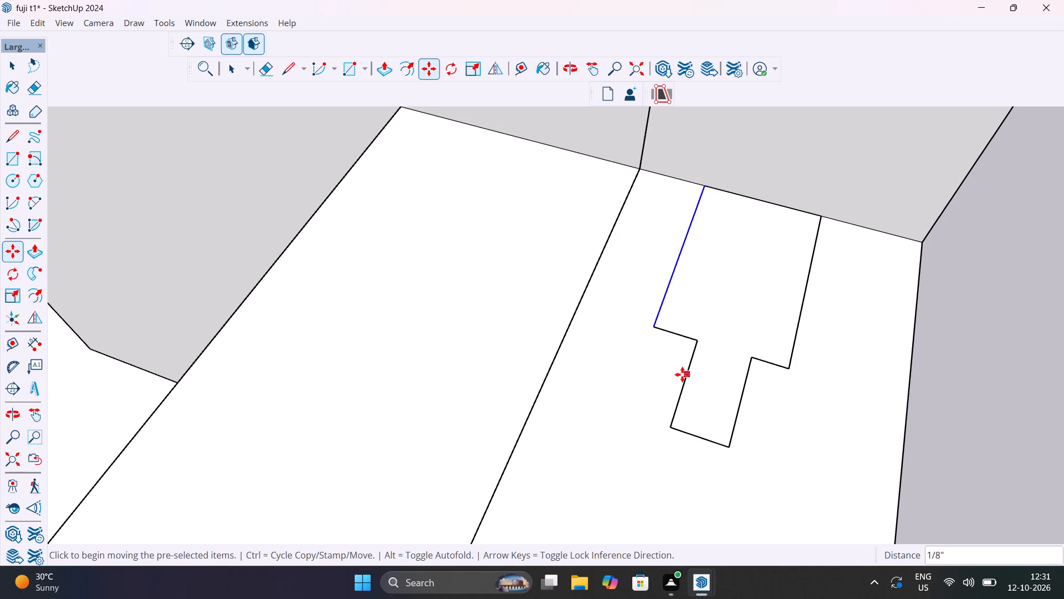
Shorten the profile's narrow tongue by moving its end edge toward the wide part.
{"action": "key", "text": "space"}
{"action": "left_click", "coordinate": [709, 438]}
{"action": "left_click", "coordinate": [709, 440]}
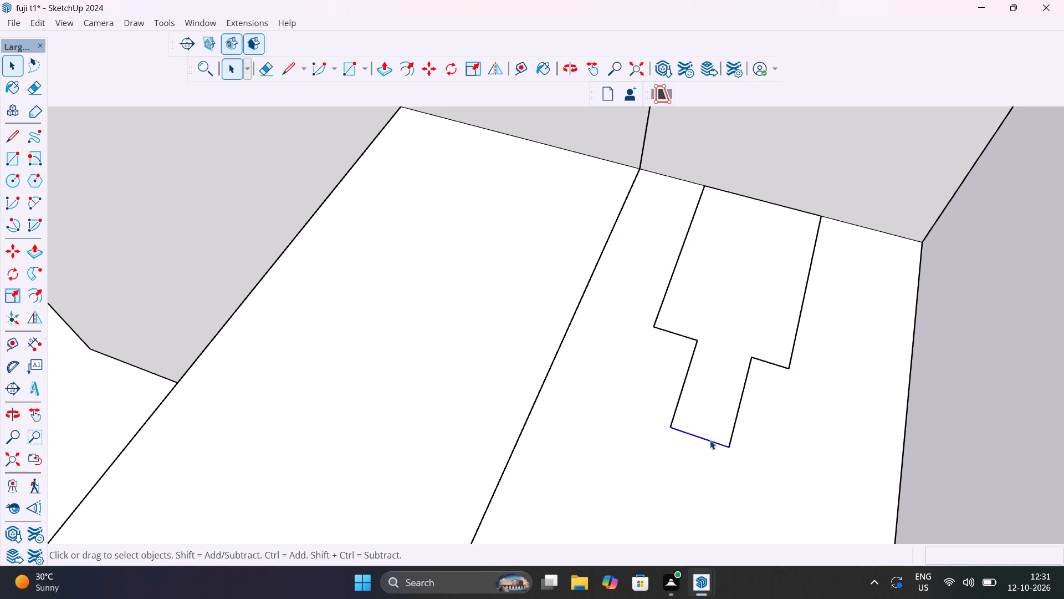
{"action": "key", "text": "m"}
{"action": "left_click", "coordinate": [730, 445]}
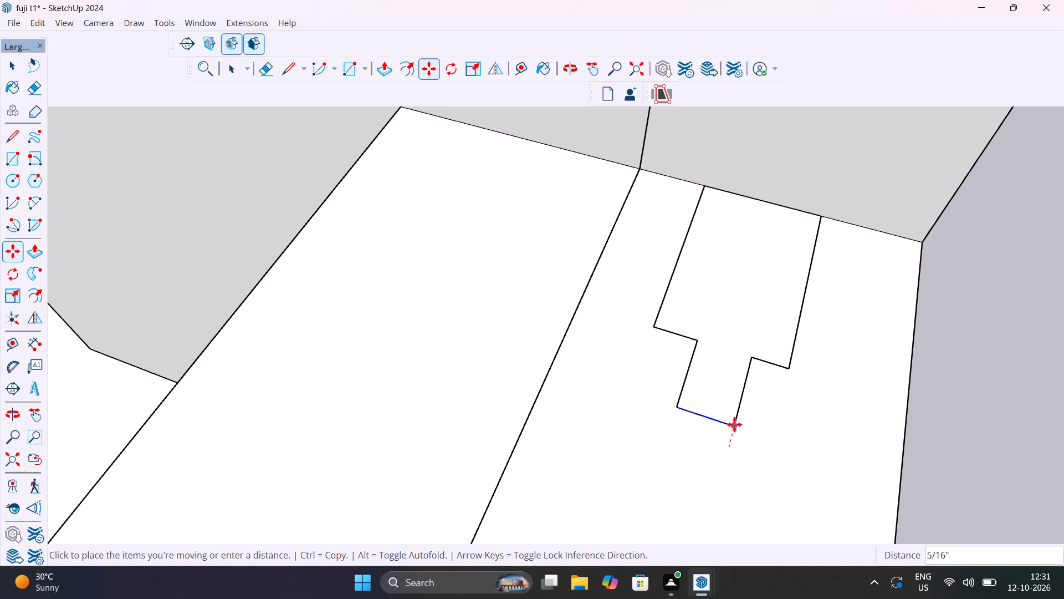
{"action": "left_click", "coordinate": [733, 429]}
{"action": "left_click", "coordinate": [733, 428]}
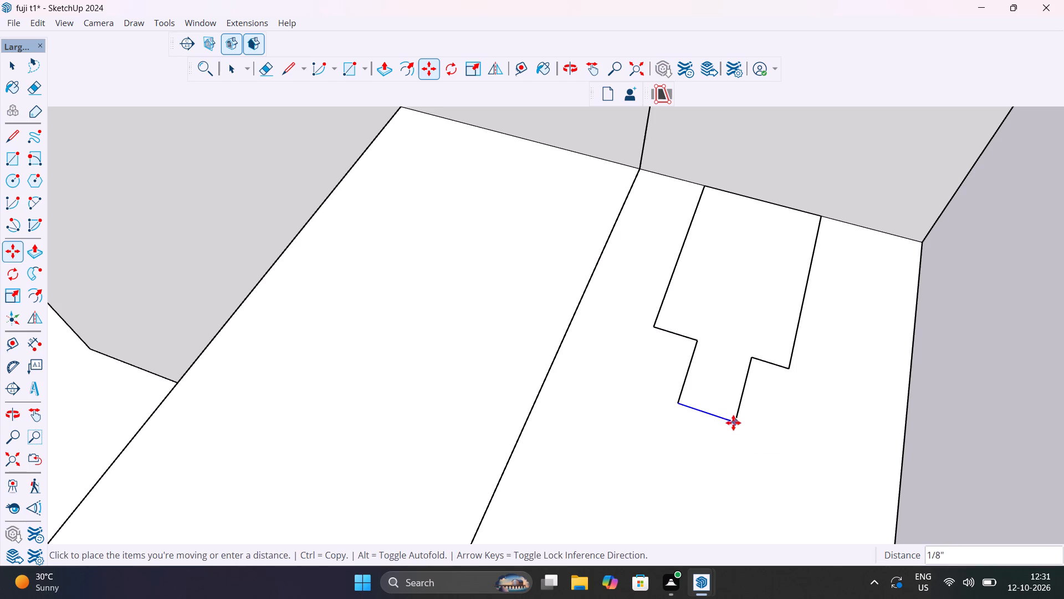
{"action": "left_click", "coordinate": [734, 419]}
{"action": "key", "text": "space"}
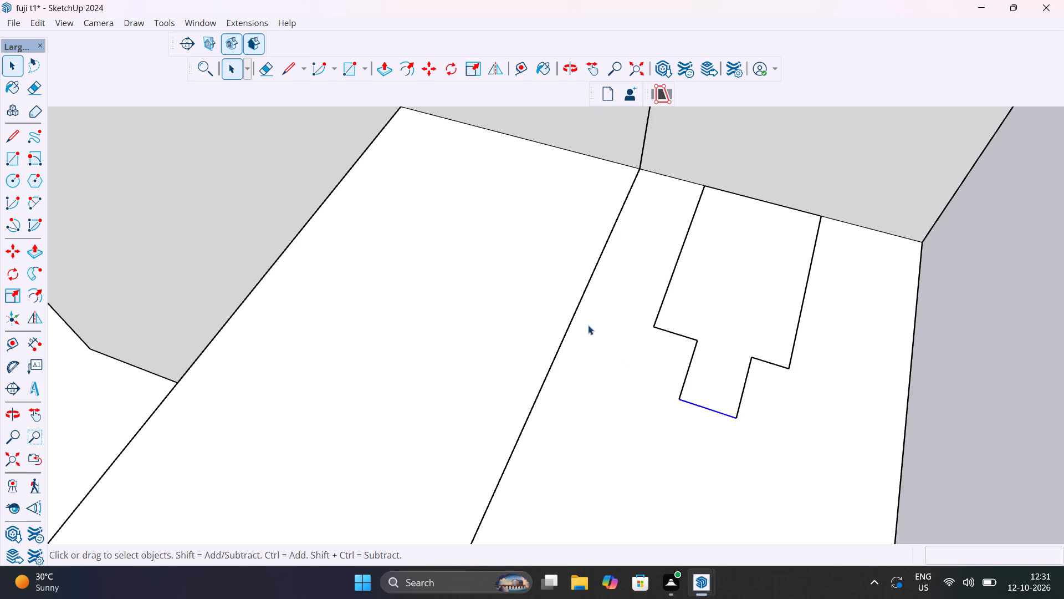
Extrude the stepped profile along the welded square path with Follow Me to form the window frame.
{"action": "left_click", "coordinate": [580, 298]}
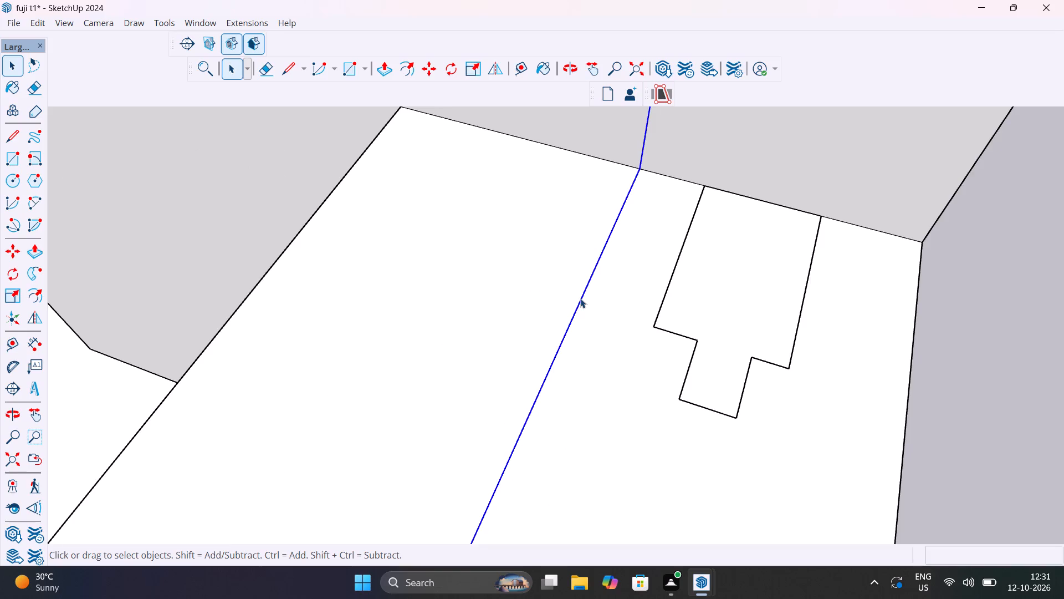
{"action": "scroll", "coordinate": [580, 298], "scroll_direction": "down", "scroll_amount": 8}
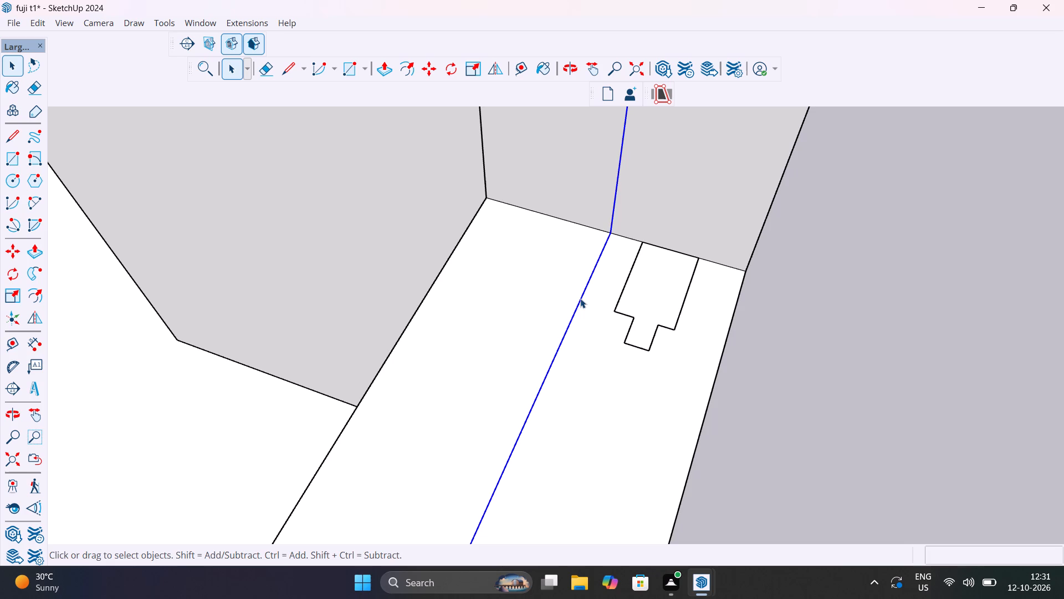
{"action": "left_click", "coordinate": [34, 275]}
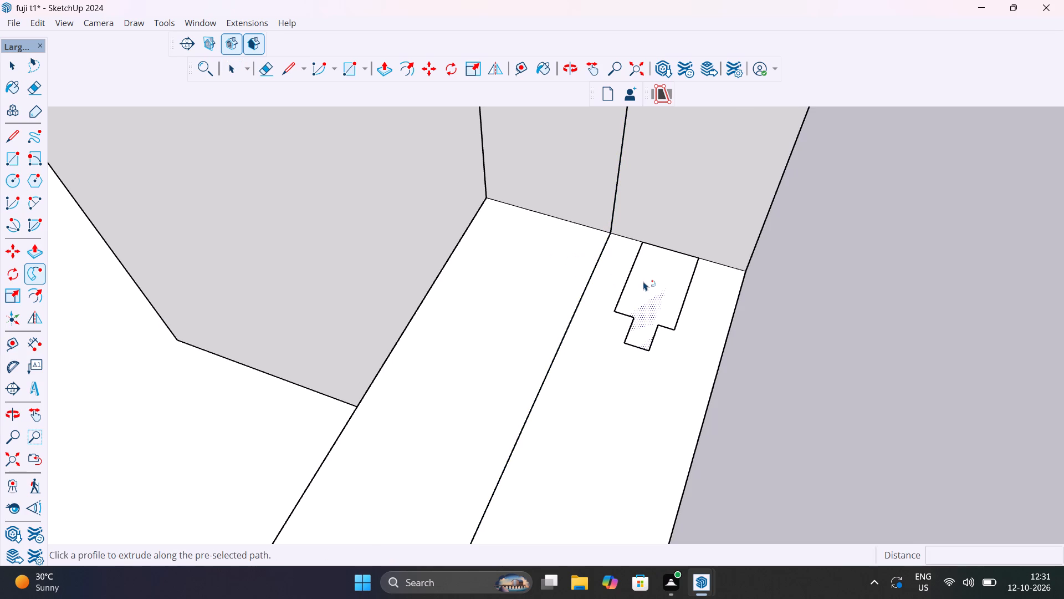
{"action": "left_click", "coordinate": [644, 282]}
{"action": "scroll", "coordinate": [666, 303], "scroll_direction": "down", "scroll_amount": 5}
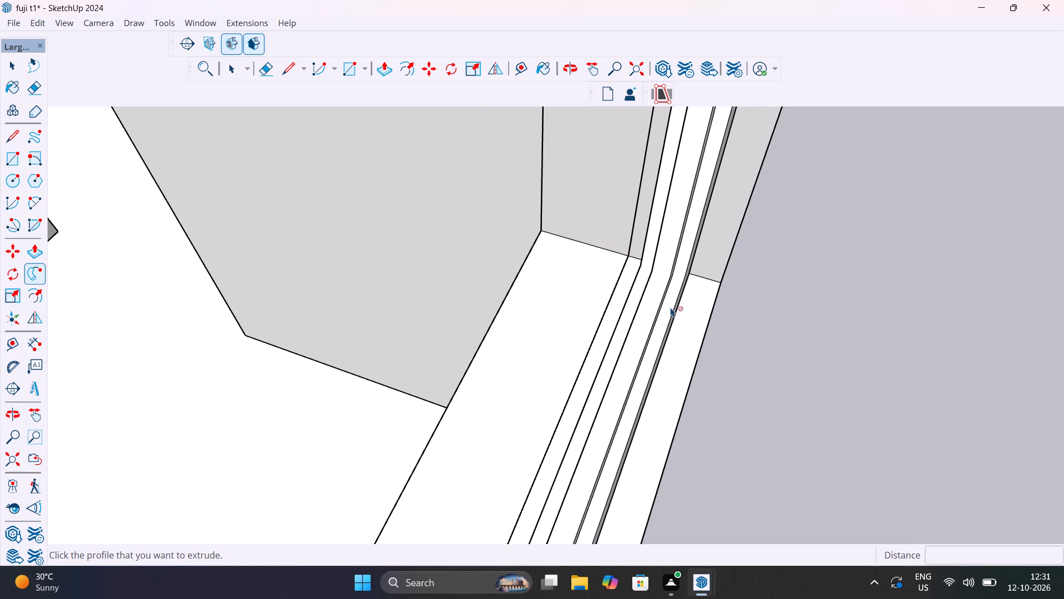
{"action": "key", "text": "space"}
{"action": "scroll", "coordinate": [640, 276], "scroll_direction": "up", "scroll_amount": 10}
{"action": "middle_click_drag", "start_coordinate": [649, 331], "coordinate": [889, 339]}
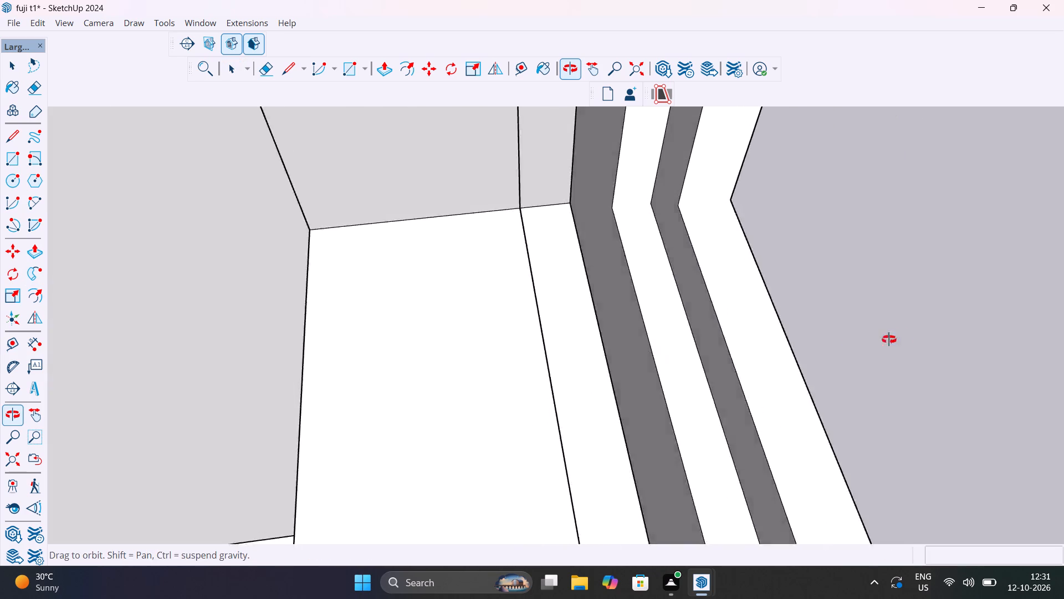
Move the whole stepped window frame about 1 7/8" along the green axis, deeper into the 4' by 4' opening's wall thickness.
{"action": "middle_click_drag", "start_coordinate": [889, 339], "coordinate": [944, 337]}
{"action": "triple_click", "coordinate": [672, 288]}
{"action": "left_click", "coordinate": [672, 288]}
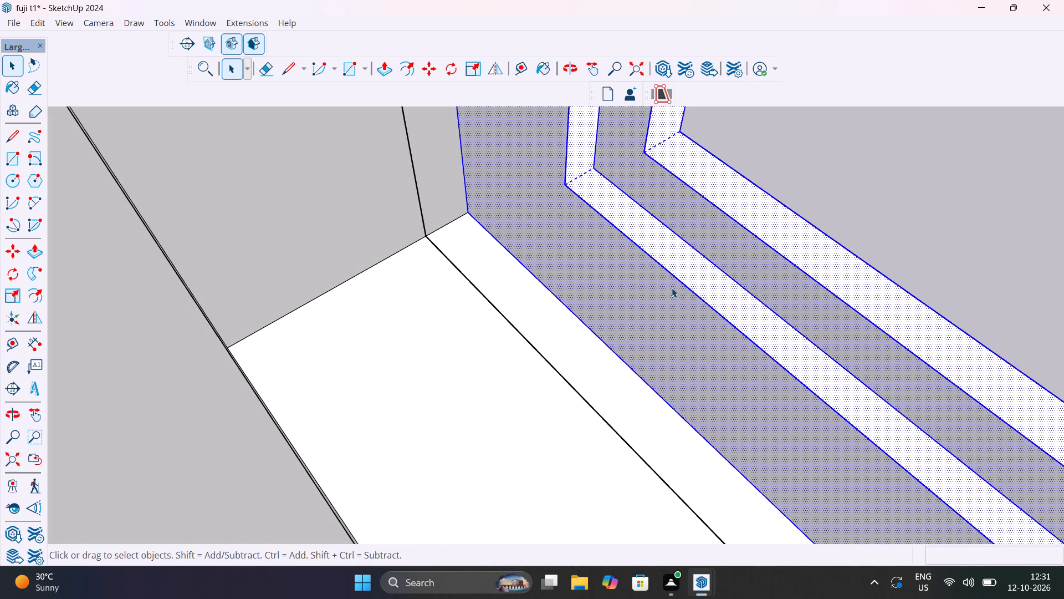
{"action": "key", "text": "m"}
{"action": "left_click", "coordinate": [467, 211]}
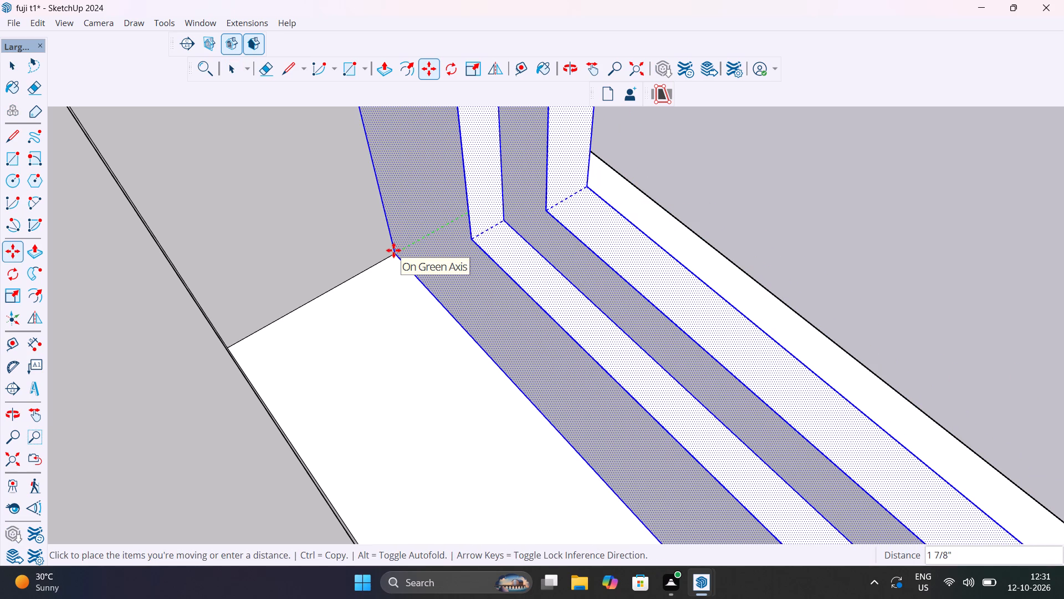
{"action": "left_click", "coordinate": [393, 250]}
{"action": "scroll", "coordinate": [634, 291], "scroll_direction": "down", "scroll_amount": 1}
{"action": "middle_click_drag", "start_coordinate": [635, 291], "coordinate": [381, 296]}
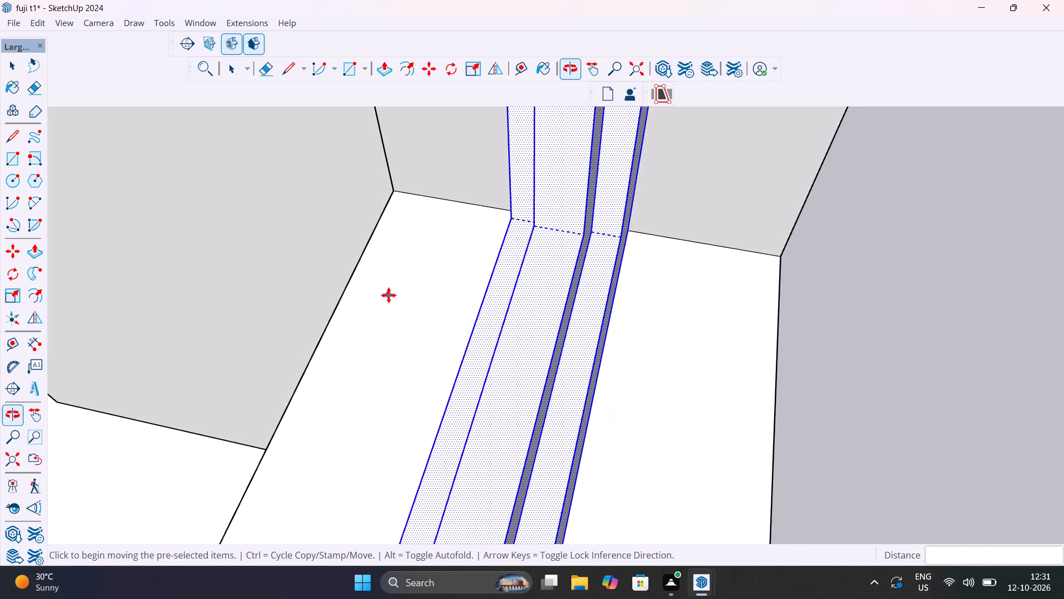
{"action": "key", "text": "space"}
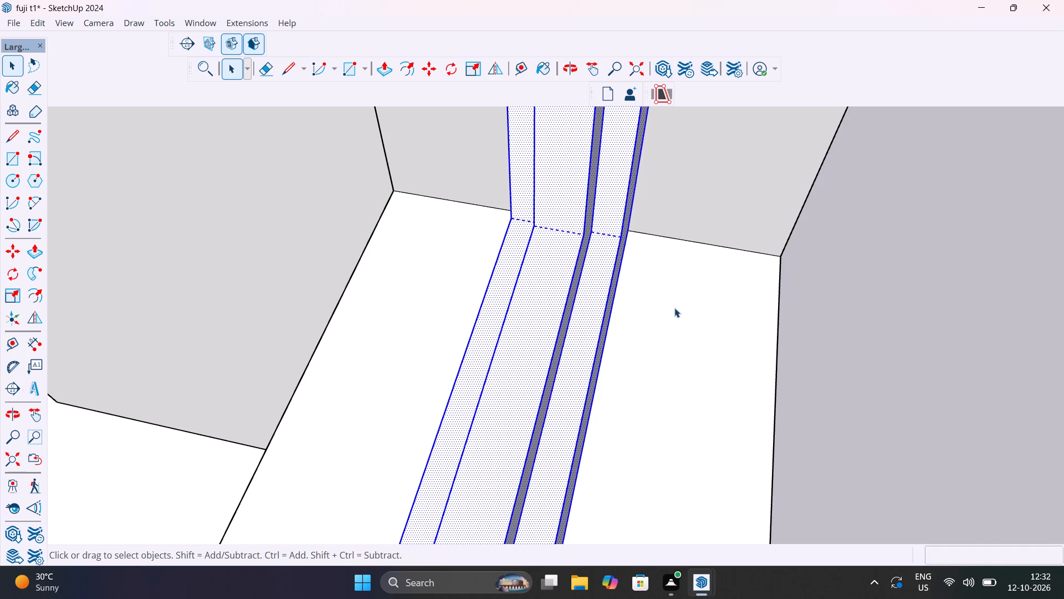
{"action": "left_click", "coordinate": [842, 323]}
Draw a rectangular pane face across the end wall window, between opposite corners on the stepped frame's innermost faces.
{"action": "scroll", "coordinate": [688, 283], "scroll_direction": "down", "scroll_amount": 2}
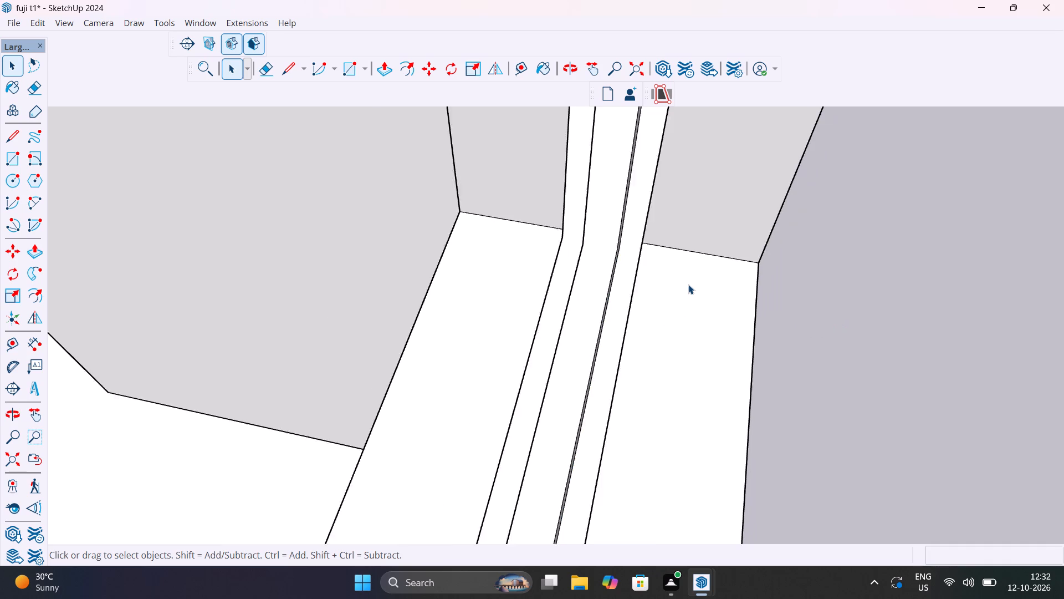
{"action": "scroll", "coordinate": [688, 285], "scroll_direction": "down", "scroll_amount": 19}
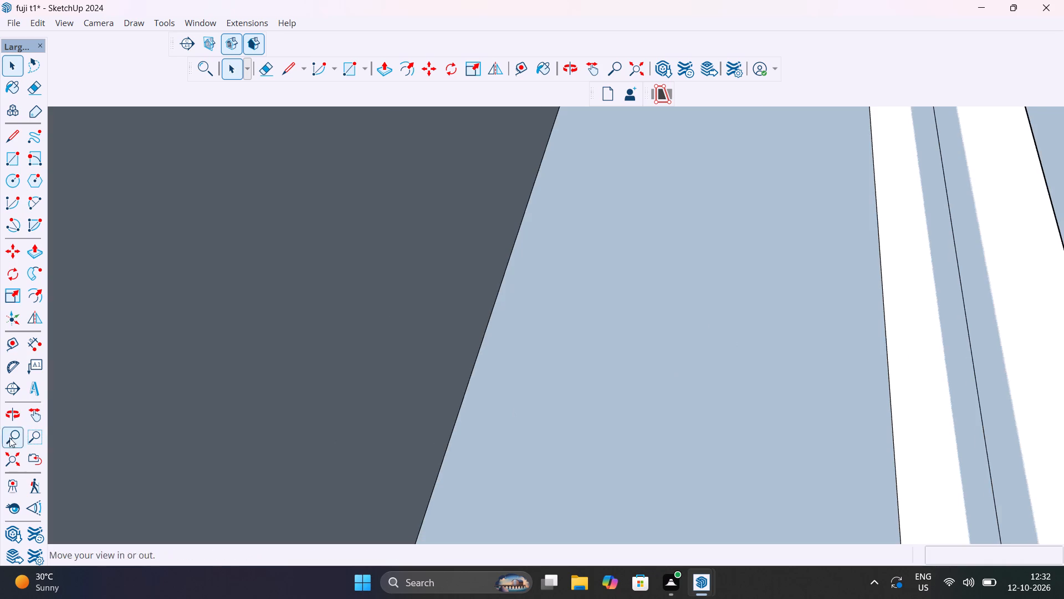
{"action": "left_click", "coordinate": [4, 461]}
{"action": "scroll", "coordinate": [349, 212], "scroll_direction": "up", "scroll_amount": 3}
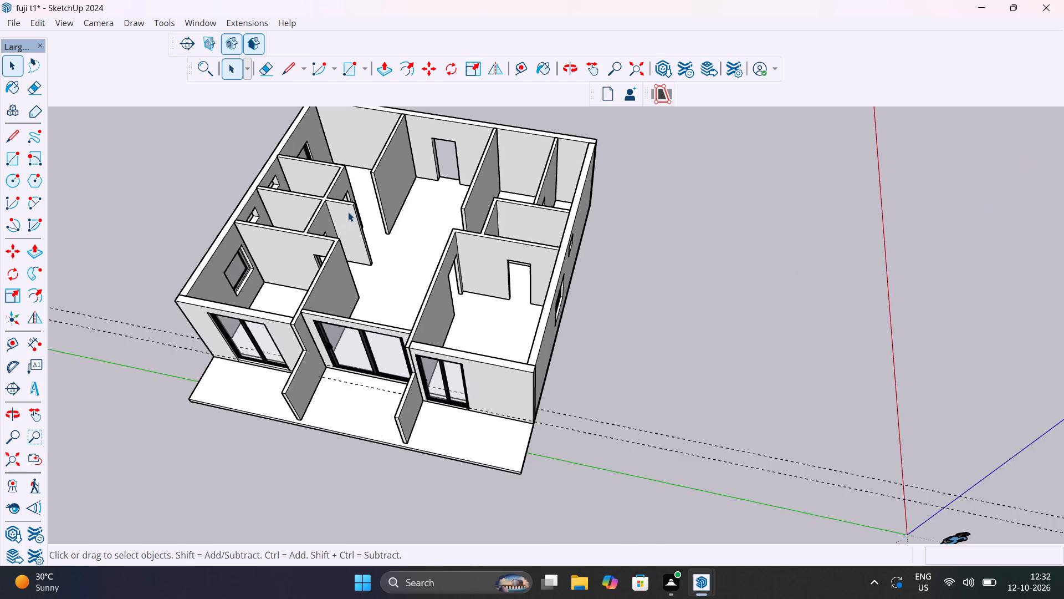
{"action": "scroll", "coordinate": [348, 212], "scroll_direction": "up", "scroll_amount": 3}
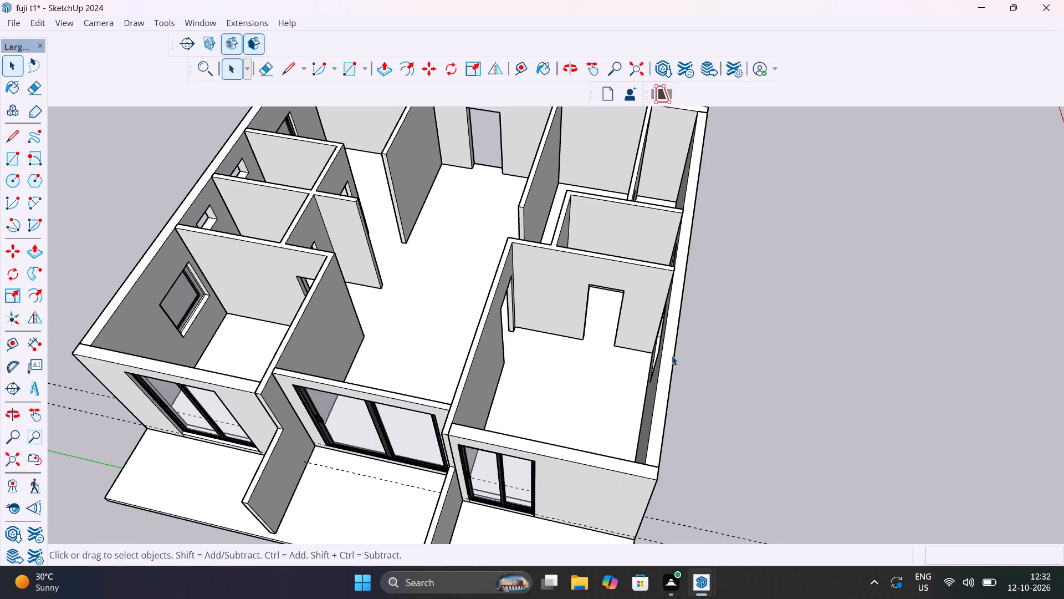
{"action": "middle_click_drag", "start_coordinate": [662, 376], "coordinate": [322, 348]}
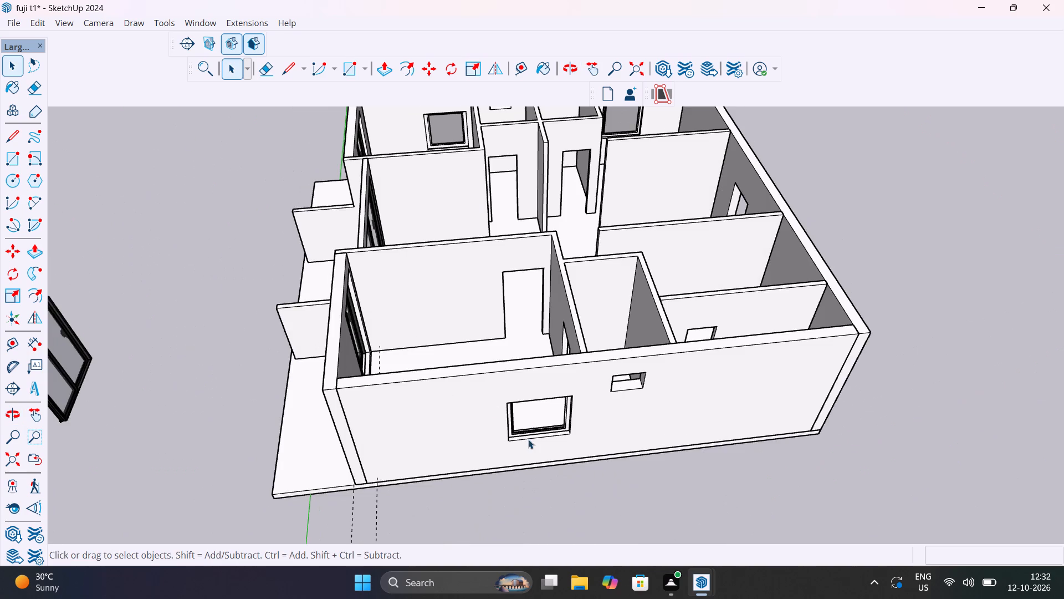
{"action": "scroll", "coordinate": [528, 440], "scroll_direction": "up", "scroll_amount": 17}
{"action": "middle_click_drag", "start_coordinate": [607, 442], "coordinate": [547, 399]}
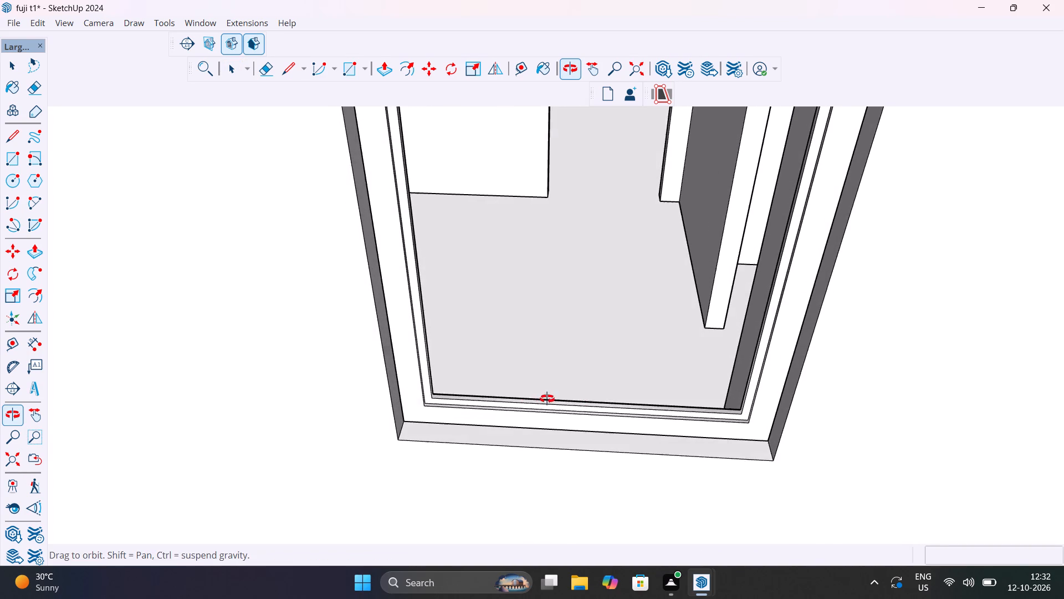
{"action": "middle_click_drag", "start_coordinate": [547, 399], "coordinate": [433, 193]}
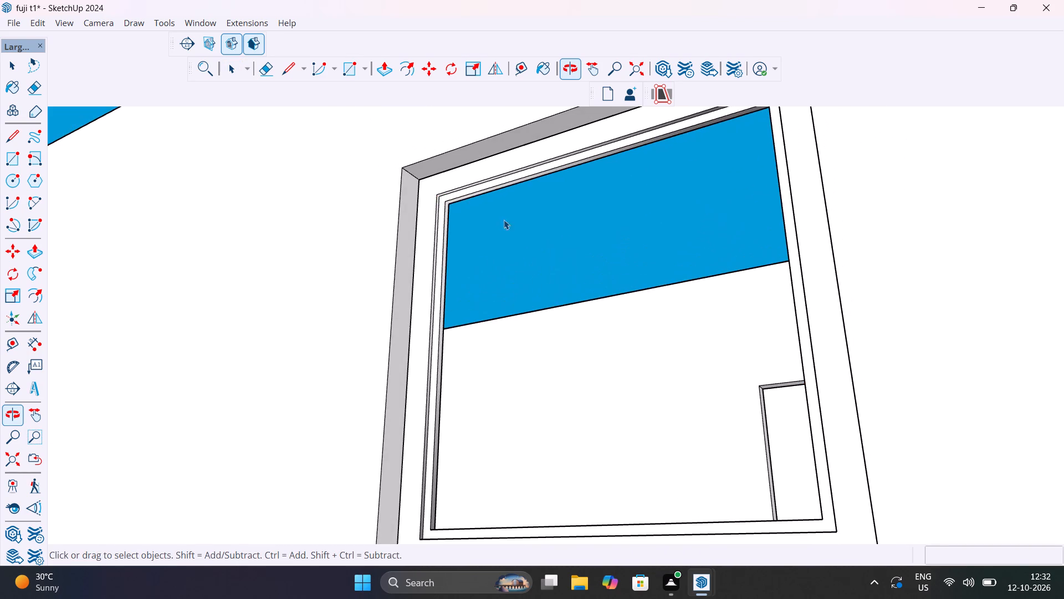
{"action": "scroll", "coordinate": [438, 199], "scroll_direction": "up", "scroll_amount": 19}
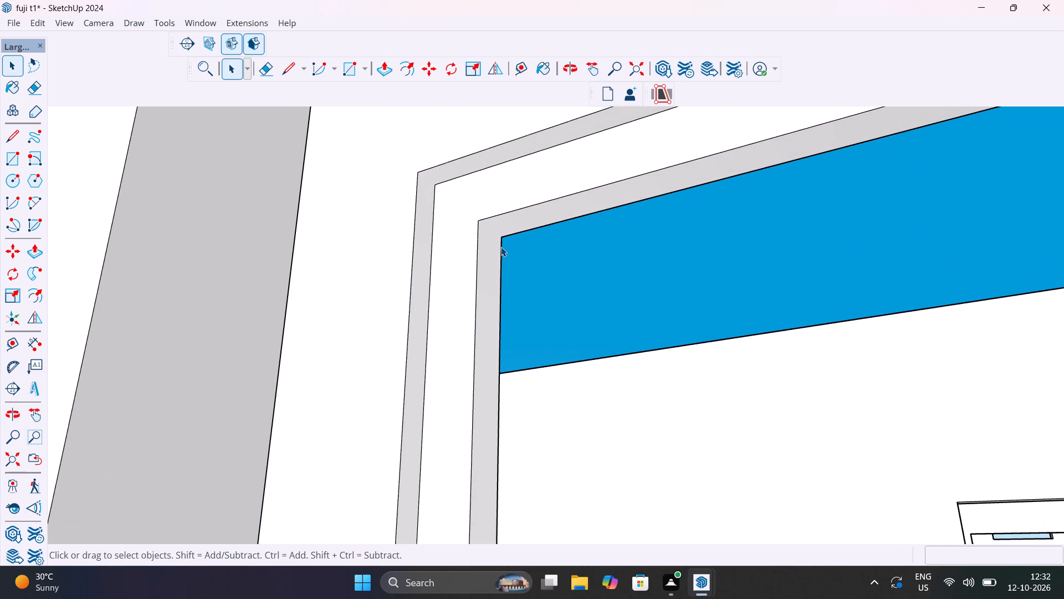
{"action": "key", "text": "r"}
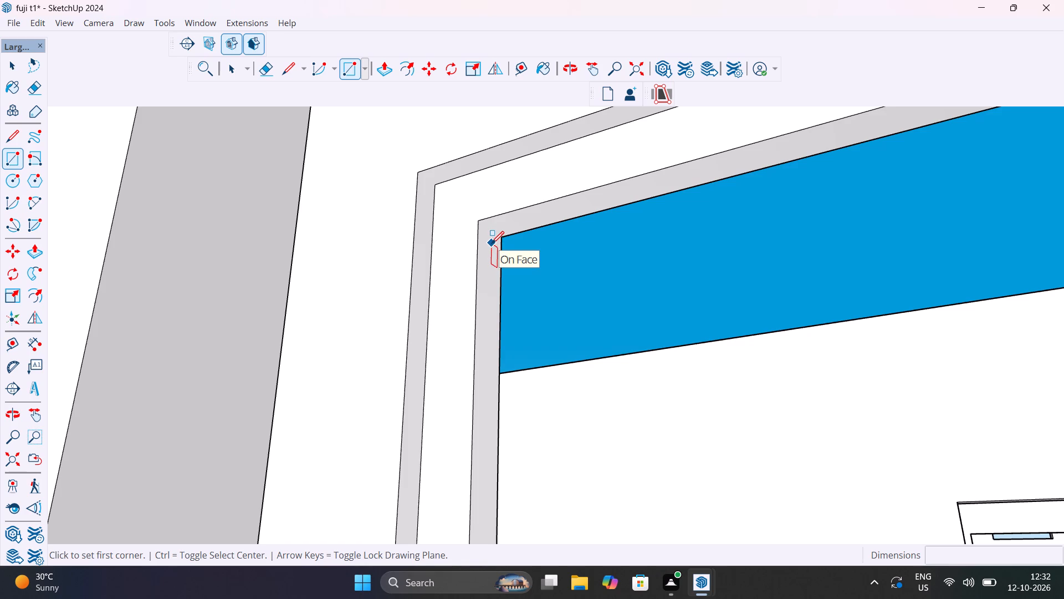
{"action": "left_click", "coordinate": [492, 243]}
{"action": "scroll", "coordinate": [497, 270], "scroll_direction": "down", "scroll_amount": 14}
{"action": "scroll", "coordinate": [498, 275], "scroll_direction": "down", "scroll_amount": 7}
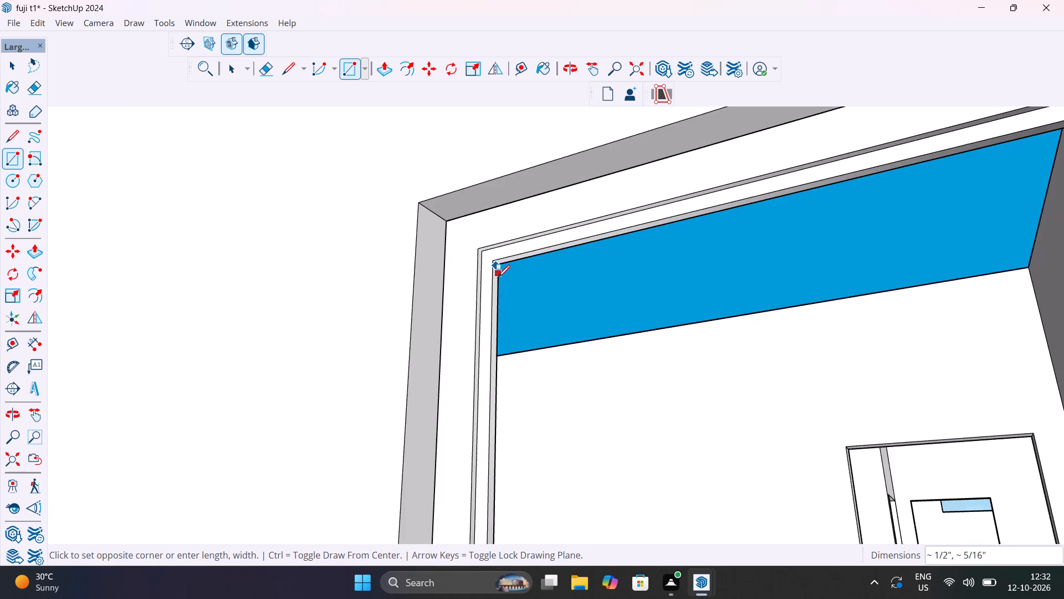
{"action": "scroll", "coordinate": [498, 277], "scroll_direction": "down", "scroll_amount": 13}
{"action": "middle_click_drag", "start_coordinate": [599, 408], "coordinate": [737, 552]}
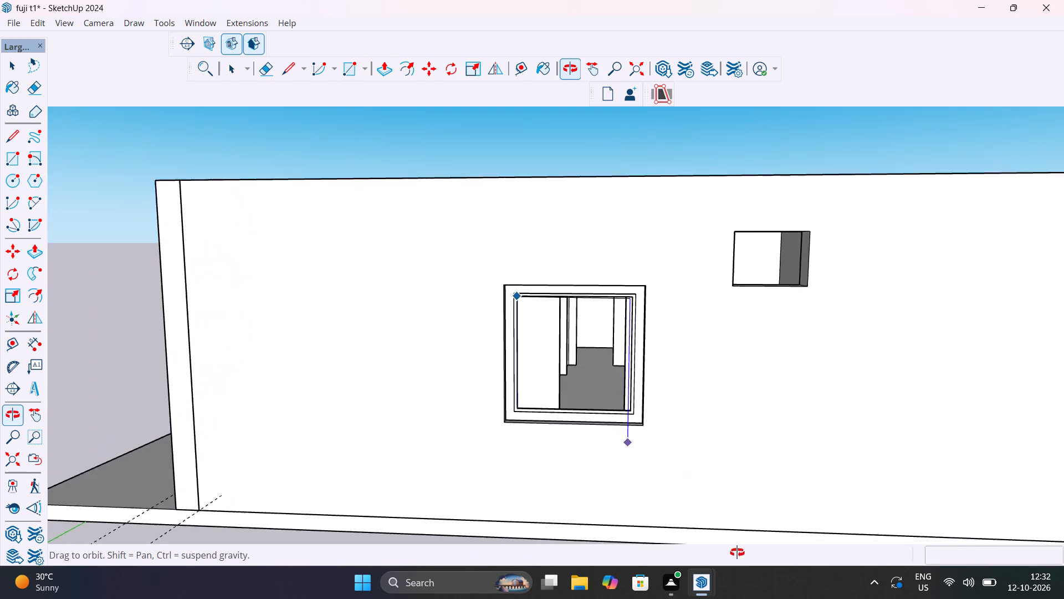
{"action": "middle_click_drag", "start_coordinate": [737, 552], "coordinate": [751, 570]}
{"action": "scroll", "coordinate": [636, 397], "scroll_direction": "up", "scroll_amount": 13}
{"action": "middle_click_drag", "start_coordinate": [613, 453], "coordinate": [679, 502]}
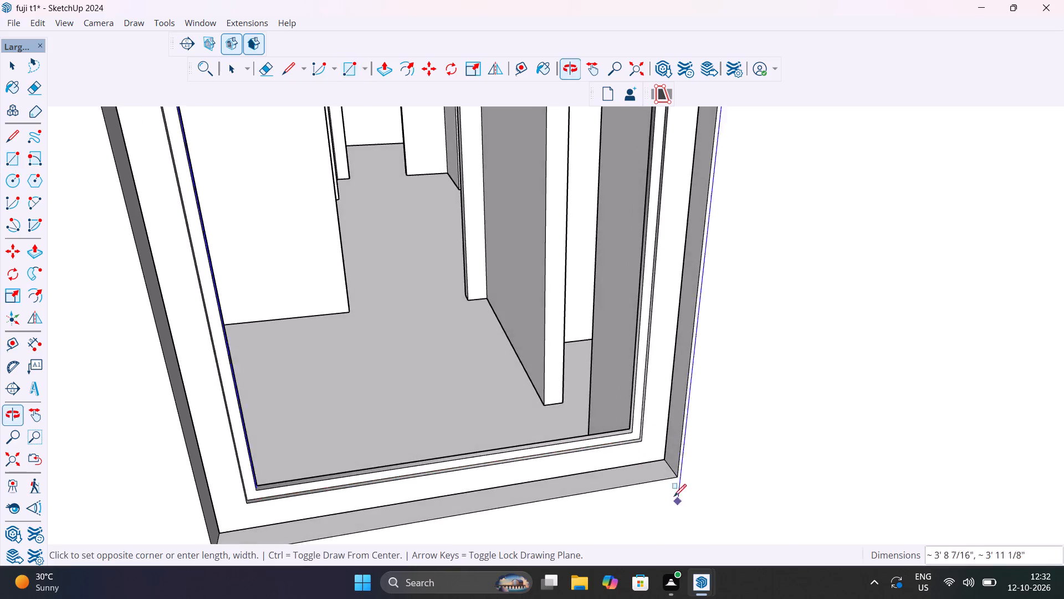
{"action": "scroll", "coordinate": [633, 427], "scroll_direction": "up", "scroll_amount": 19}
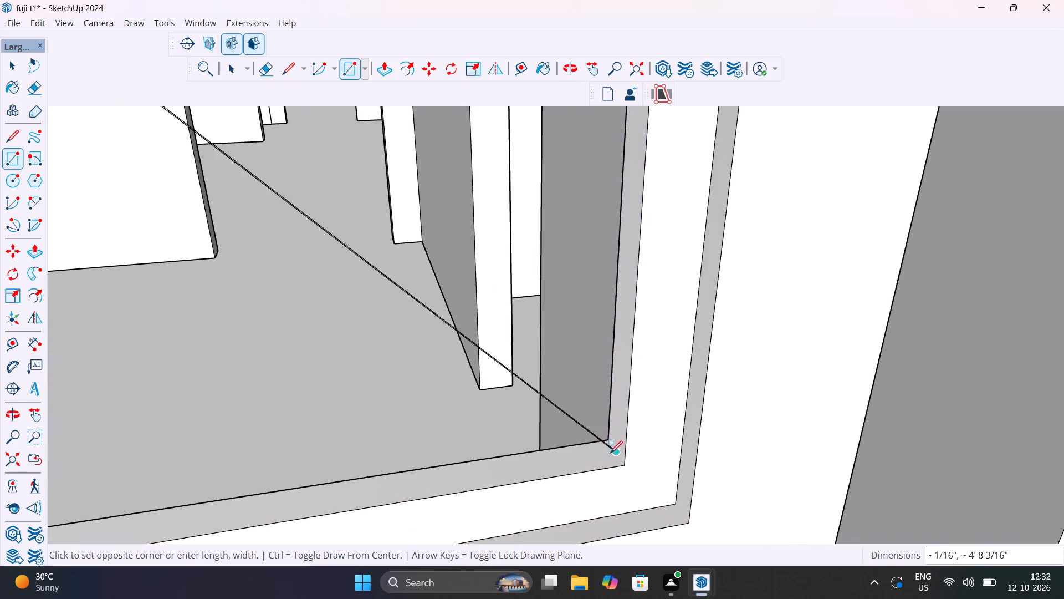
{"action": "scroll", "coordinate": [608, 455], "scroll_direction": "up", "scroll_amount": 12}
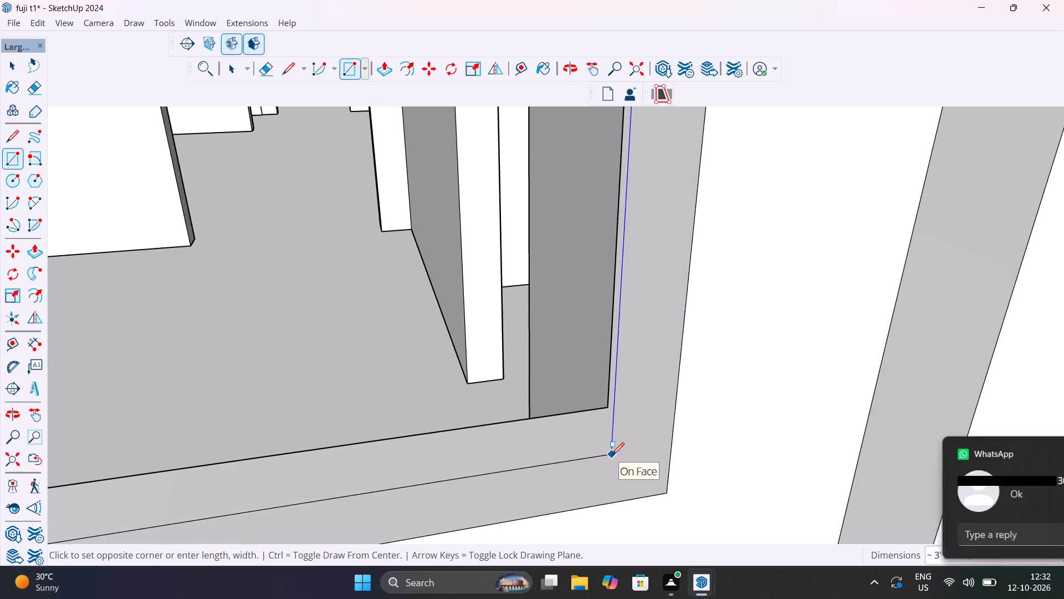
{"action": "left_click", "coordinate": [612, 455]}
{"action": "scroll", "coordinate": [612, 455], "scroll_direction": "down", "scroll_amount": 16}
{"action": "key", "text": "space"}
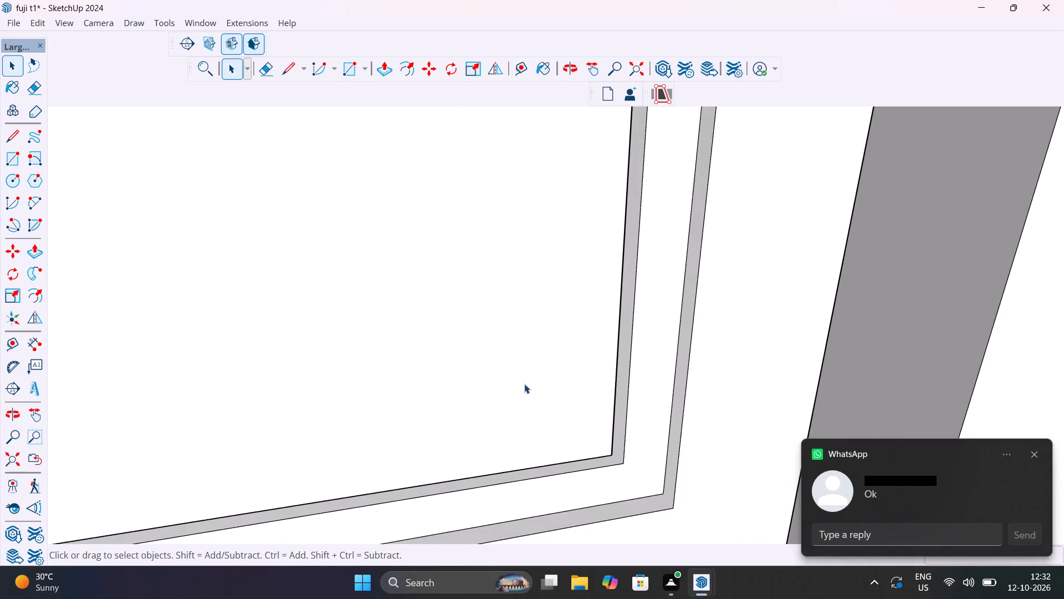
Paint the new pane in the end wall window with Translucent Glass Gray from the Glass and Mirrors materials.
{"action": "key", "text": "b"}
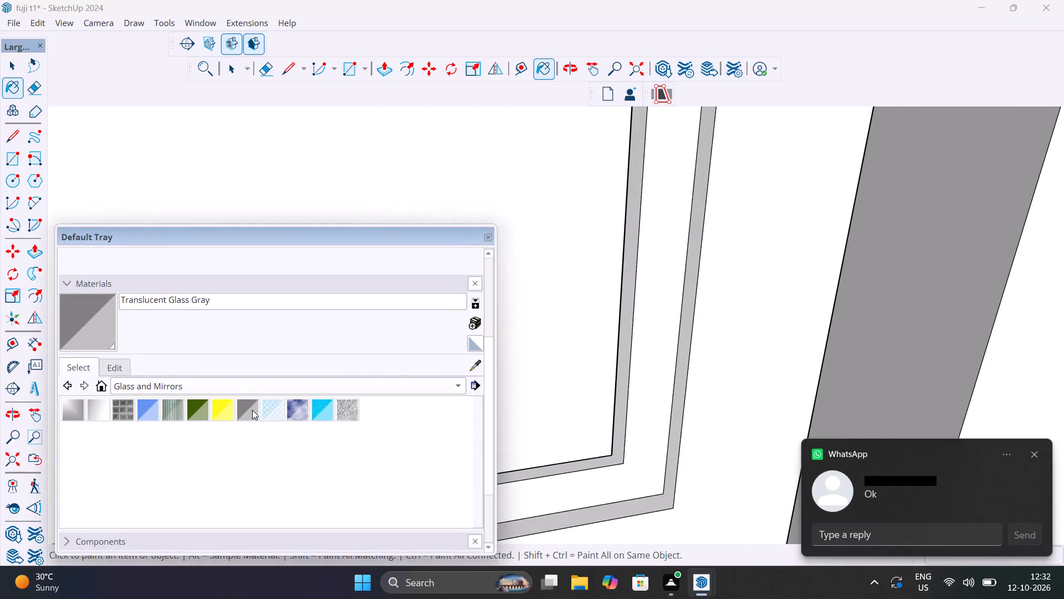
{"action": "left_click", "coordinate": [252, 410]}
{"action": "left_click", "coordinate": [366, 188]}
{"action": "scroll", "coordinate": [620, 279], "scroll_direction": "down", "scroll_amount": 2}
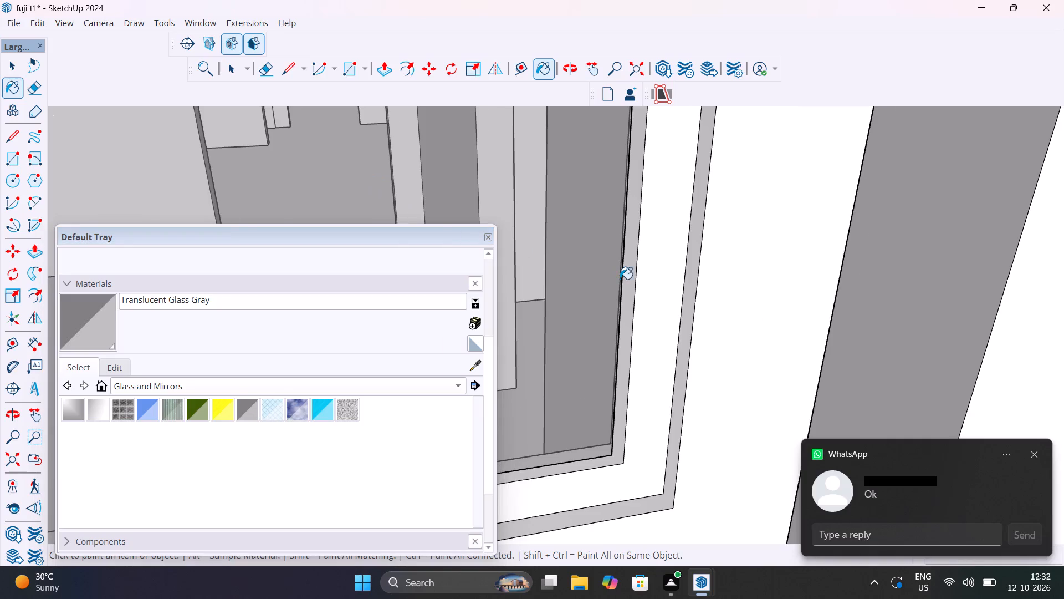
{"action": "scroll", "coordinate": [620, 279], "scroll_direction": "down", "scroll_amount": 9}
{"action": "left_click", "coordinate": [489, 237]}
{"action": "scroll", "coordinate": [538, 279], "scroll_direction": "down", "scroll_amount": 20}
{"action": "scroll", "coordinate": [538, 279], "scroll_direction": "down", "scroll_amount": 1}
{"action": "key", "text": "space"}
{"action": "left_click", "coordinate": [676, 469]}
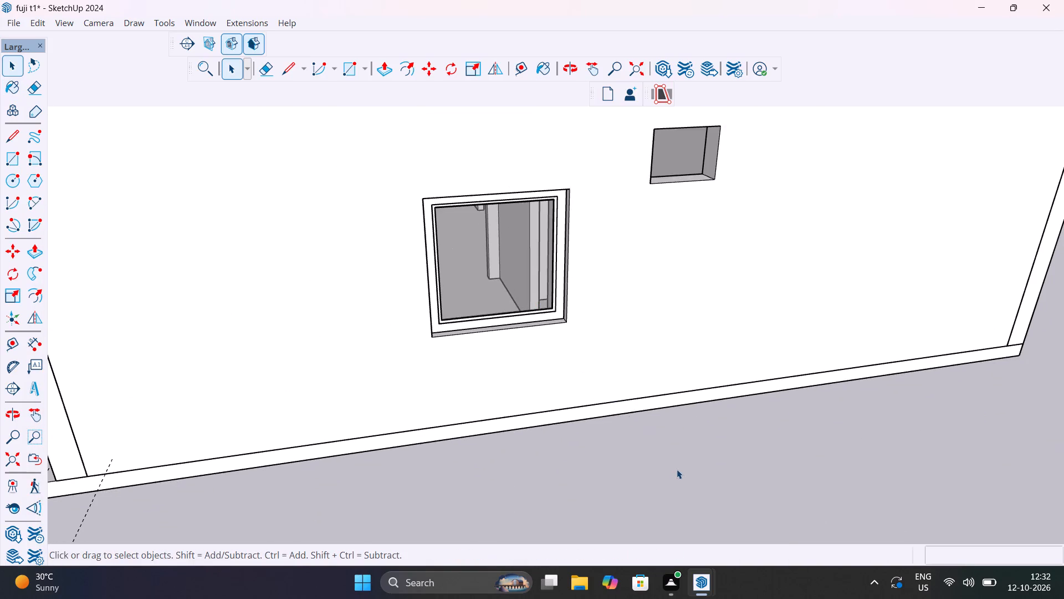
Paint the stepped faces on the exterior side of the end wall's window frame with Translucent Glass Gray.
{"action": "scroll", "coordinate": [558, 390], "scroll_direction": "down", "scroll_amount": 15}
{"action": "middle_click_drag", "start_coordinate": [633, 400], "coordinate": [765, 405]}
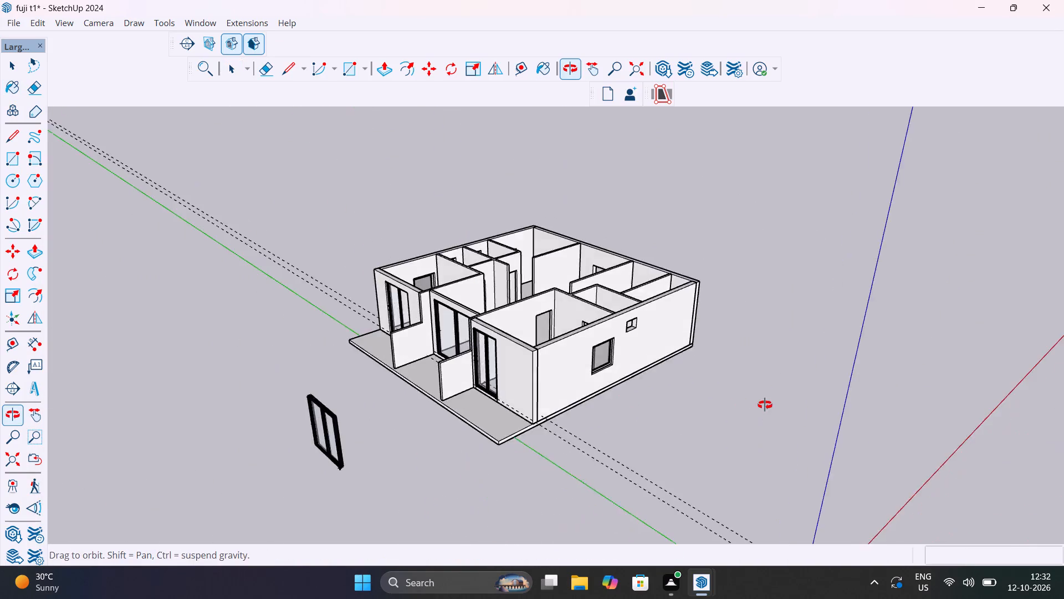
{"action": "middle_click_drag", "start_coordinate": [765, 405], "coordinate": [580, 407]}
{"action": "scroll", "coordinate": [489, 352], "scroll_direction": "up", "scroll_amount": 3}
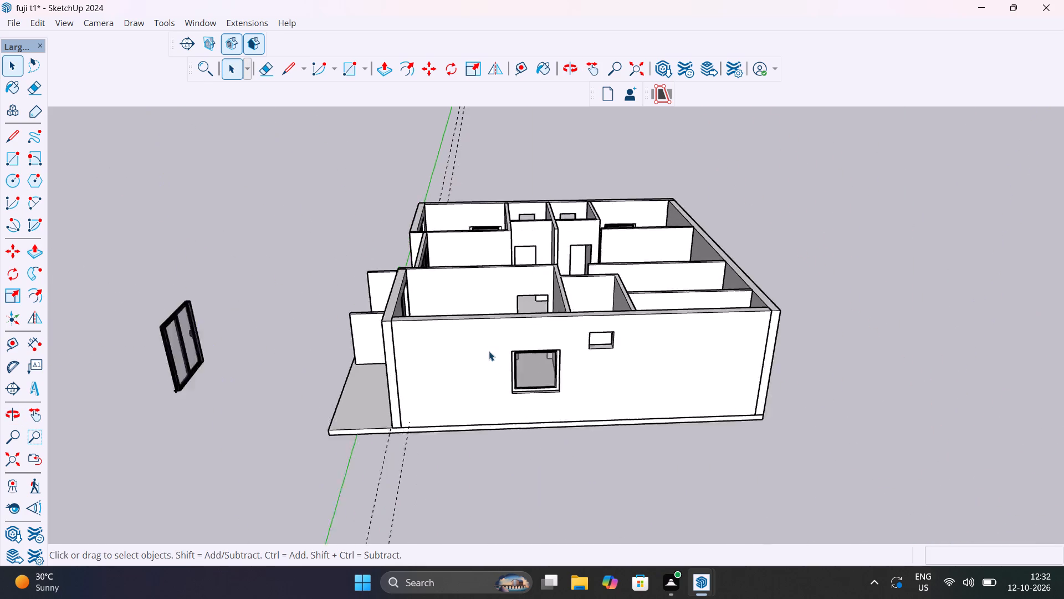
{"action": "scroll", "coordinate": [489, 351], "scroll_direction": "up", "scroll_amount": 9}
{"action": "scroll", "coordinate": [537, 368], "scroll_direction": "up", "scroll_amount": 7}
{"action": "middle_click_drag", "start_coordinate": [553, 378], "coordinate": [536, 354]}
{"action": "left_click", "coordinate": [536, 354]}
{"action": "double_click", "coordinate": [536, 354]}
{"action": "left_click", "coordinate": [536, 354]}
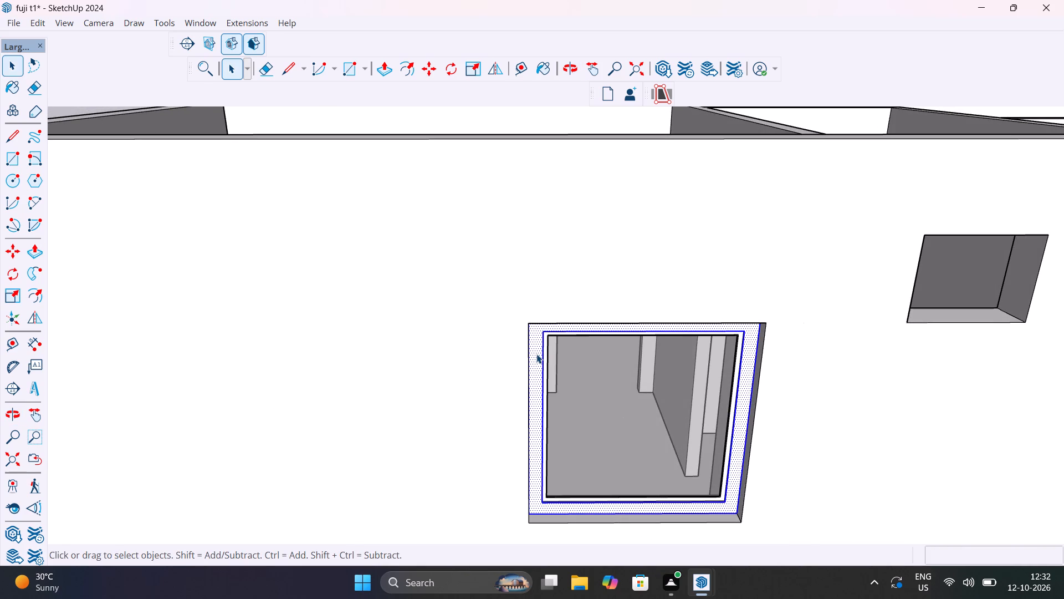
{"action": "left_click", "coordinate": [536, 354]}
{"action": "double_click", "coordinate": [536, 354]}
{"action": "scroll", "coordinate": [536, 354], "scroll_direction": "up", "scroll_amount": 11}
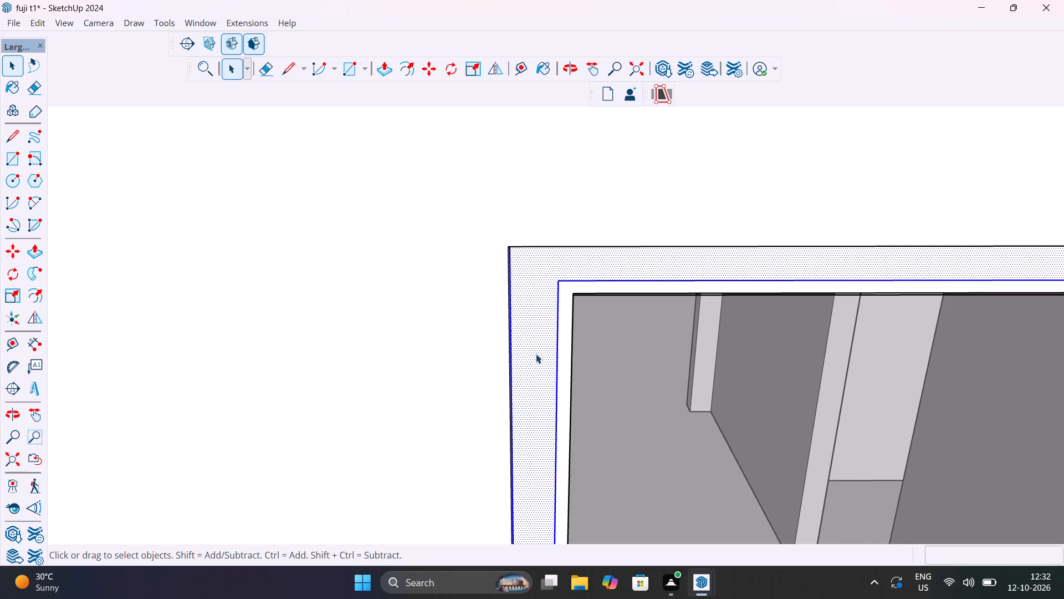
{"action": "key", "text": "b"}
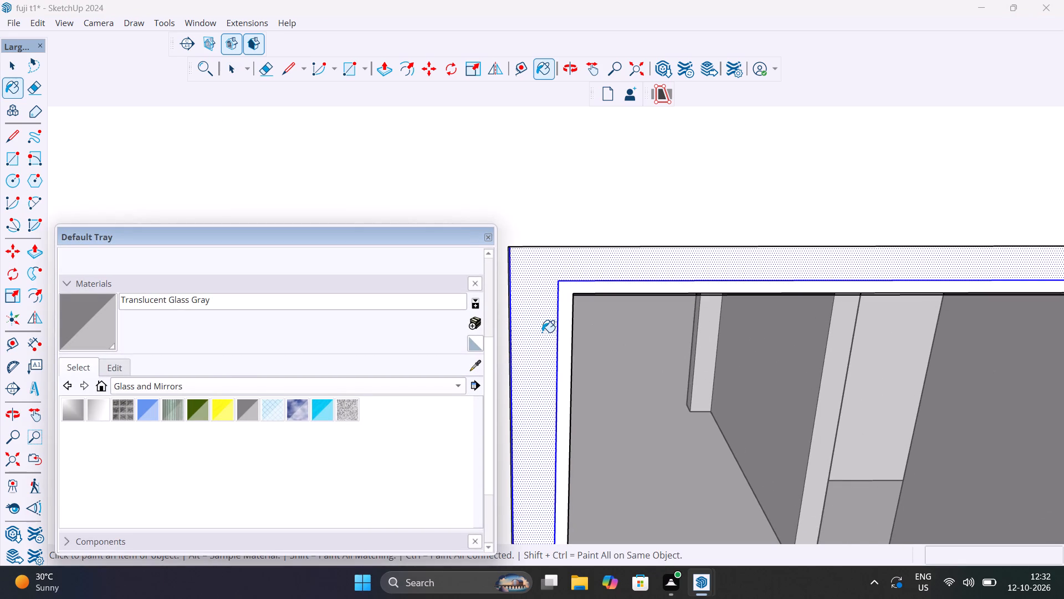
{"action": "left_click", "coordinate": [542, 332]}
{"action": "left_click", "coordinate": [566, 334]}
{"action": "middle_click_drag", "start_coordinate": [567, 338], "coordinate": [512, 315]}
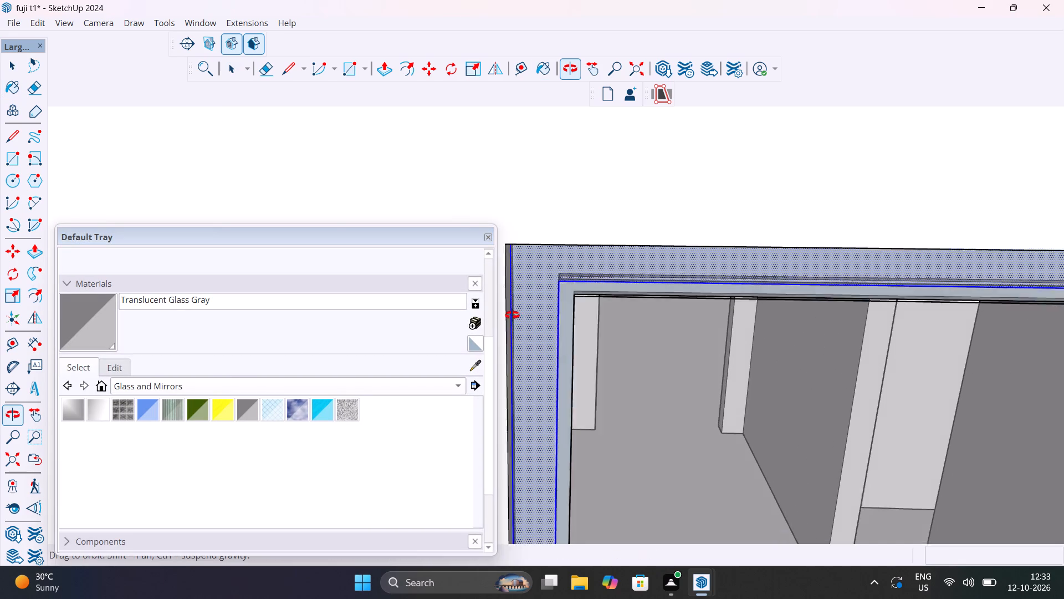
{"action": "middle_click_drag", "start_coordinate": [512, 315], "coordinate": [191, 188]}
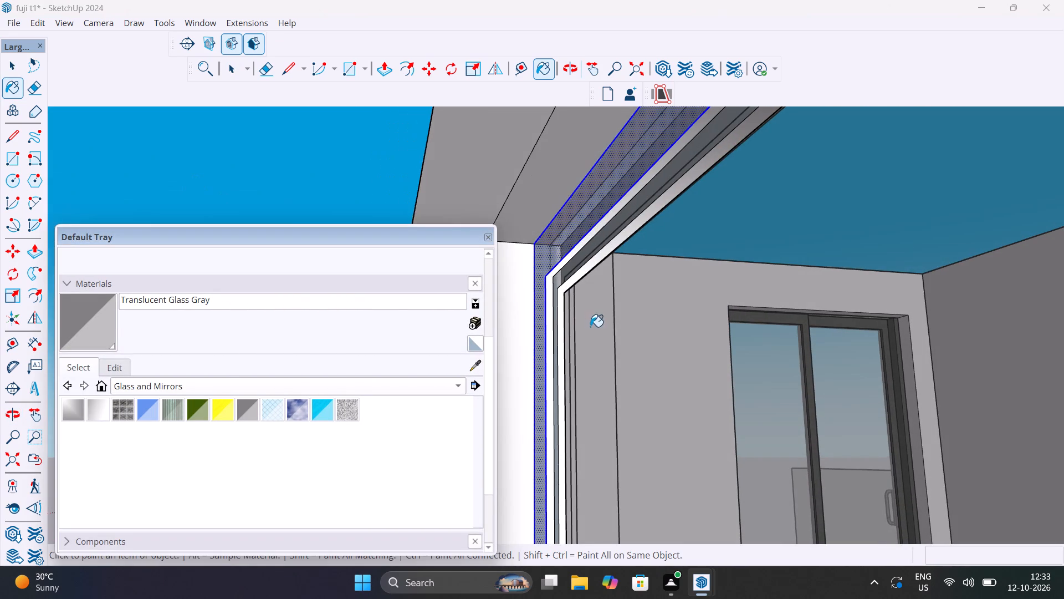
{"action": "scroll", "coordinate": [556, 300], "scroll_direction": "up", "scroll_amount": 10}
{"action": "left_click", "coordinate": [544, 328]}
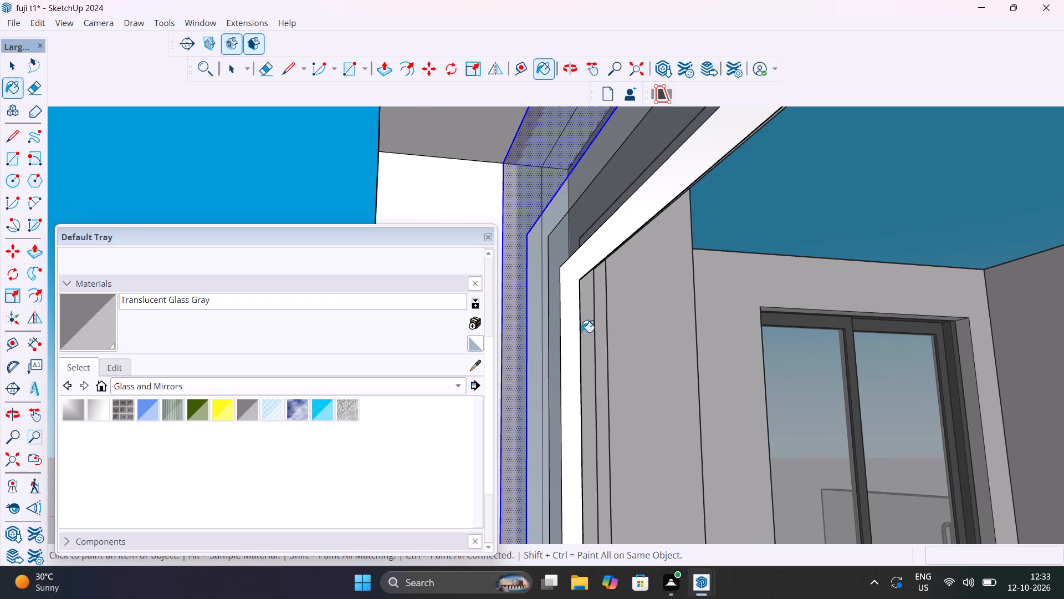
{"action": "left_click", "coordinate": [576, 338]}
Paint the stepped faces on the opposite side of the same window frame with Translucent Glass Gray.
{"action": "scroll", "coordinate": [574, 336], "scroll_direction": "down", "scroll_amount": 6}
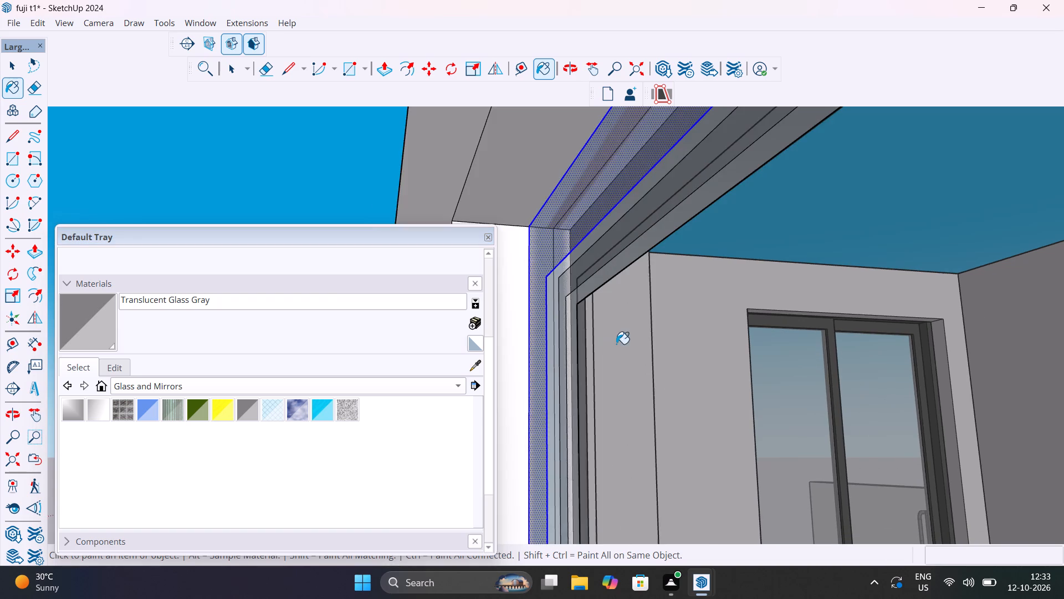
{"action": "middle_click_drag", "start_coordinate": [623, 344], "coordinate": [415, 329]}
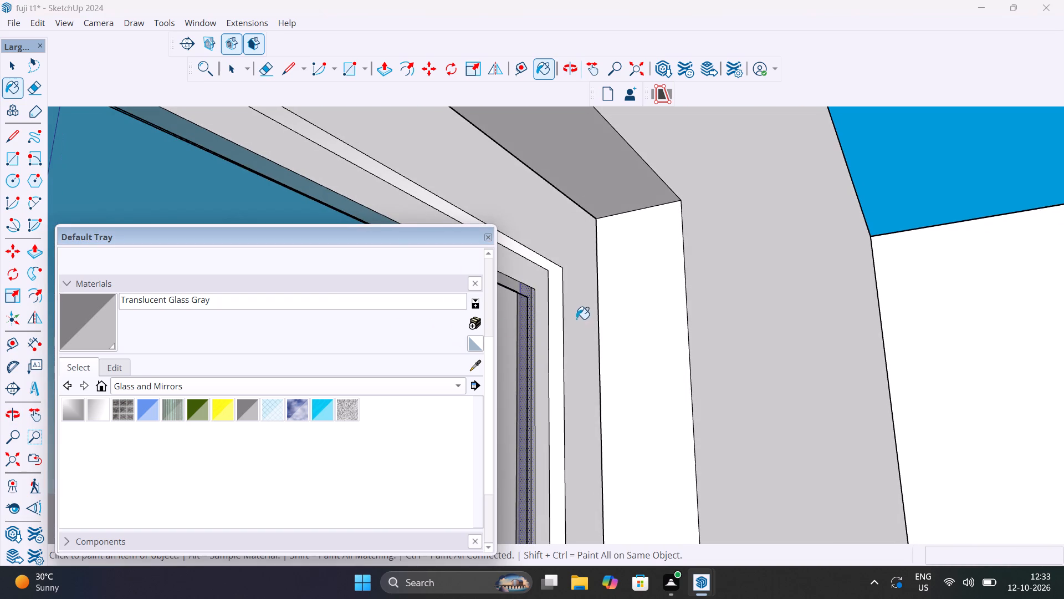
{"action": "left_click", "coordinate": [577, 318]}
{"action": "left_click", "coordinate": [559, 345]}
{"action": "left_click", "coordinate": [540, 363]}
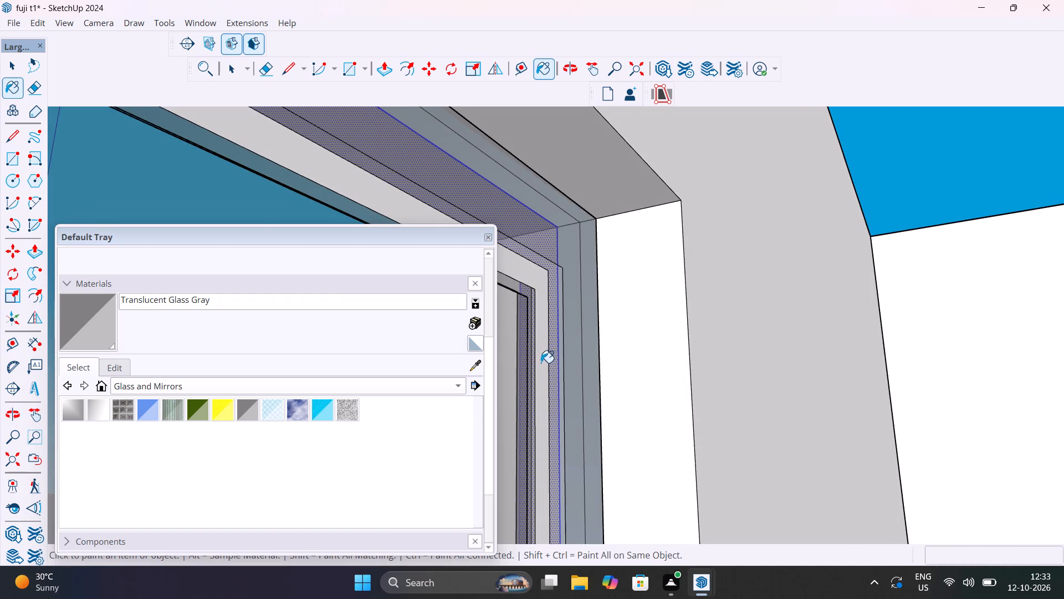
{"action": "scroll", "coordinate": [544, 363], "scroll_direction": "down", "scroll_amount": 14}
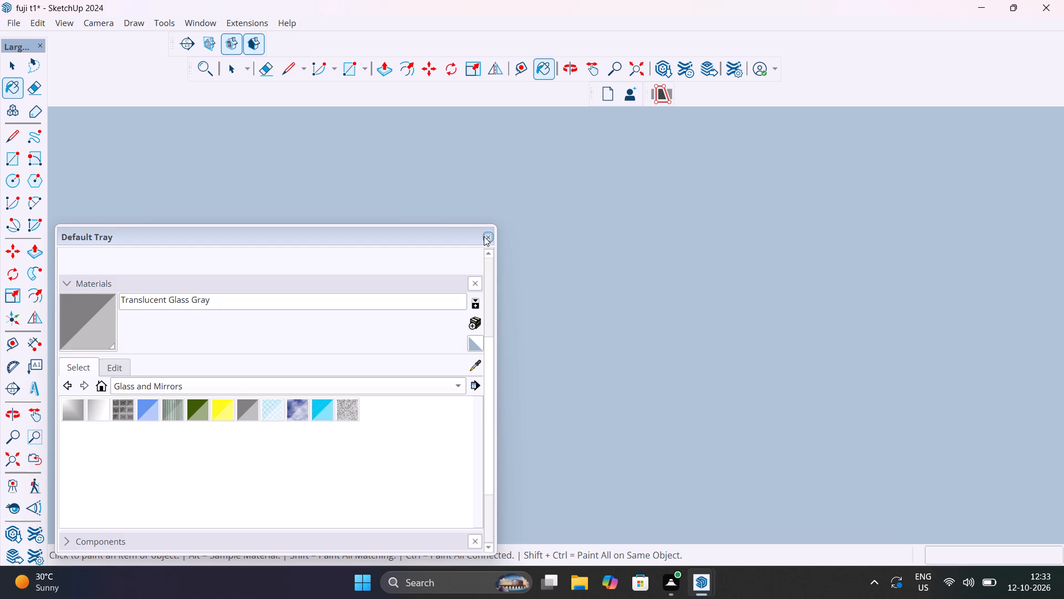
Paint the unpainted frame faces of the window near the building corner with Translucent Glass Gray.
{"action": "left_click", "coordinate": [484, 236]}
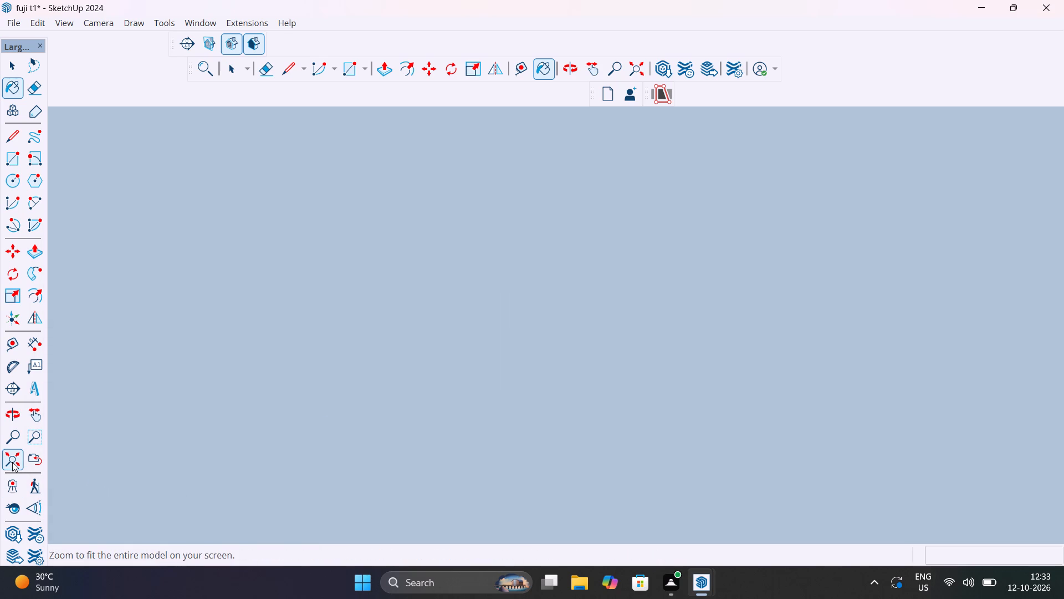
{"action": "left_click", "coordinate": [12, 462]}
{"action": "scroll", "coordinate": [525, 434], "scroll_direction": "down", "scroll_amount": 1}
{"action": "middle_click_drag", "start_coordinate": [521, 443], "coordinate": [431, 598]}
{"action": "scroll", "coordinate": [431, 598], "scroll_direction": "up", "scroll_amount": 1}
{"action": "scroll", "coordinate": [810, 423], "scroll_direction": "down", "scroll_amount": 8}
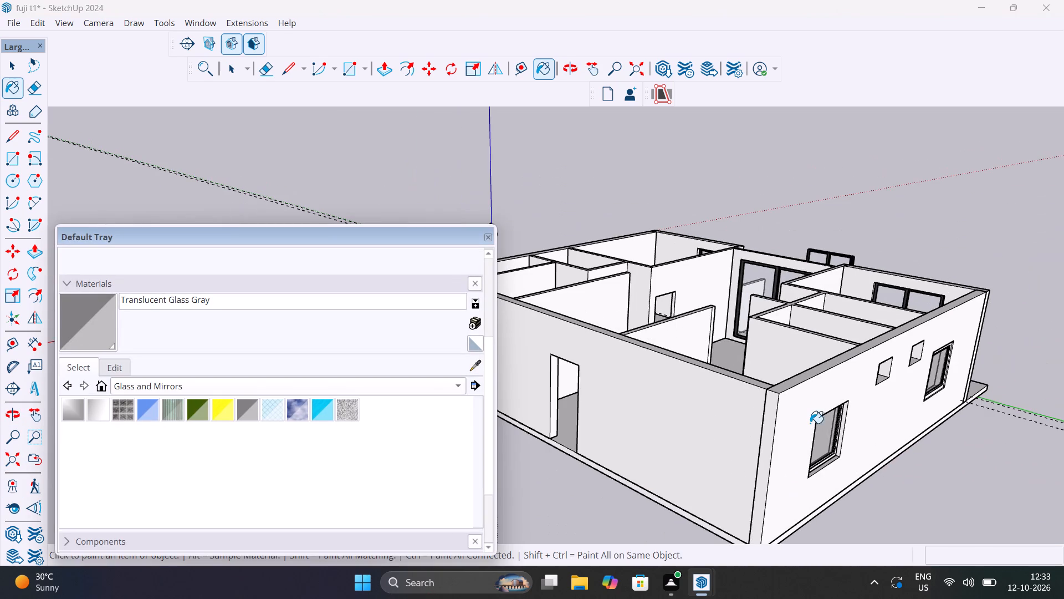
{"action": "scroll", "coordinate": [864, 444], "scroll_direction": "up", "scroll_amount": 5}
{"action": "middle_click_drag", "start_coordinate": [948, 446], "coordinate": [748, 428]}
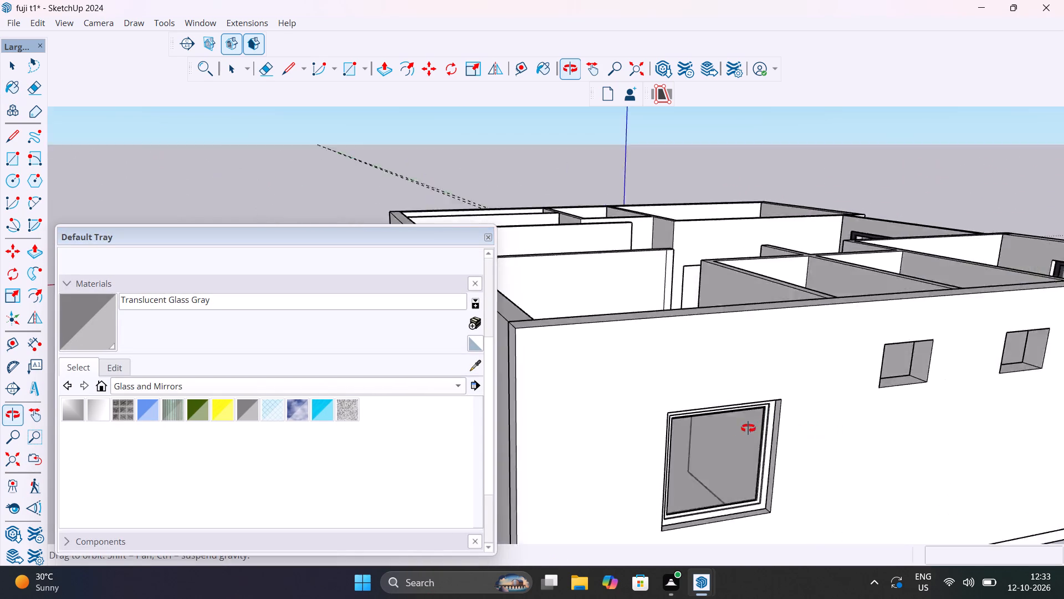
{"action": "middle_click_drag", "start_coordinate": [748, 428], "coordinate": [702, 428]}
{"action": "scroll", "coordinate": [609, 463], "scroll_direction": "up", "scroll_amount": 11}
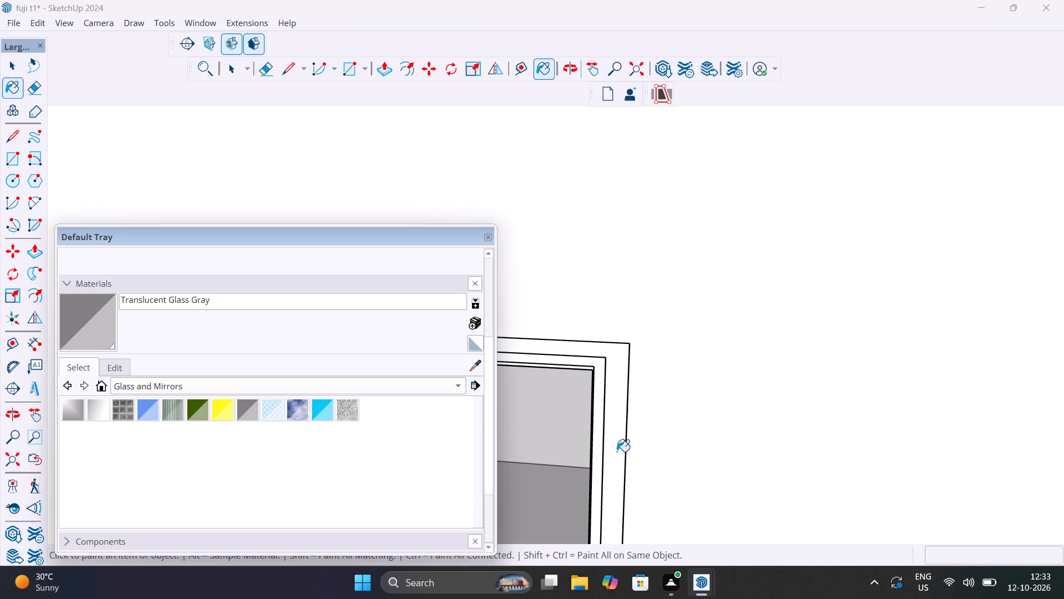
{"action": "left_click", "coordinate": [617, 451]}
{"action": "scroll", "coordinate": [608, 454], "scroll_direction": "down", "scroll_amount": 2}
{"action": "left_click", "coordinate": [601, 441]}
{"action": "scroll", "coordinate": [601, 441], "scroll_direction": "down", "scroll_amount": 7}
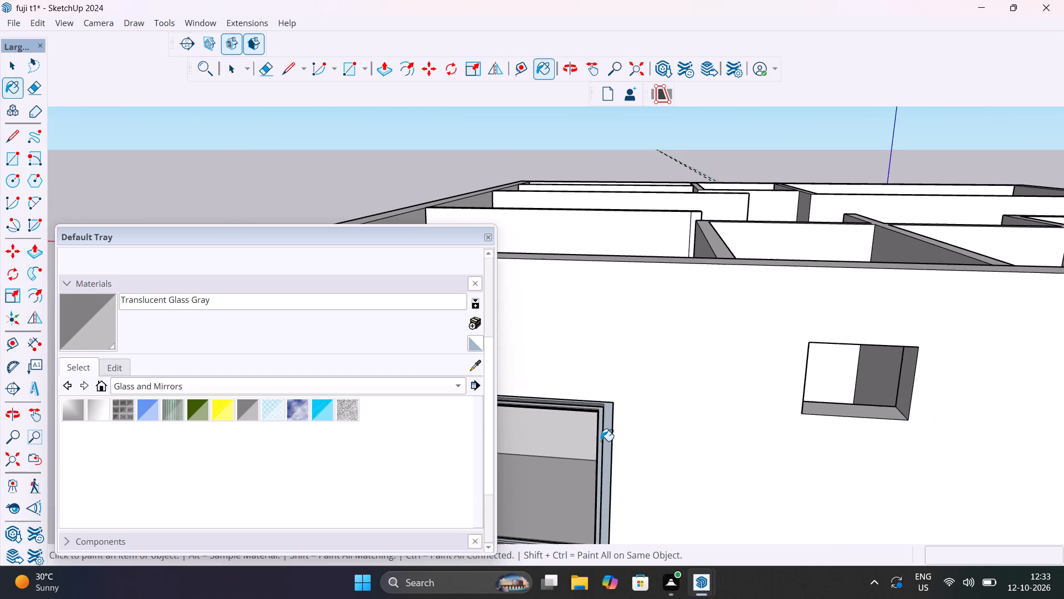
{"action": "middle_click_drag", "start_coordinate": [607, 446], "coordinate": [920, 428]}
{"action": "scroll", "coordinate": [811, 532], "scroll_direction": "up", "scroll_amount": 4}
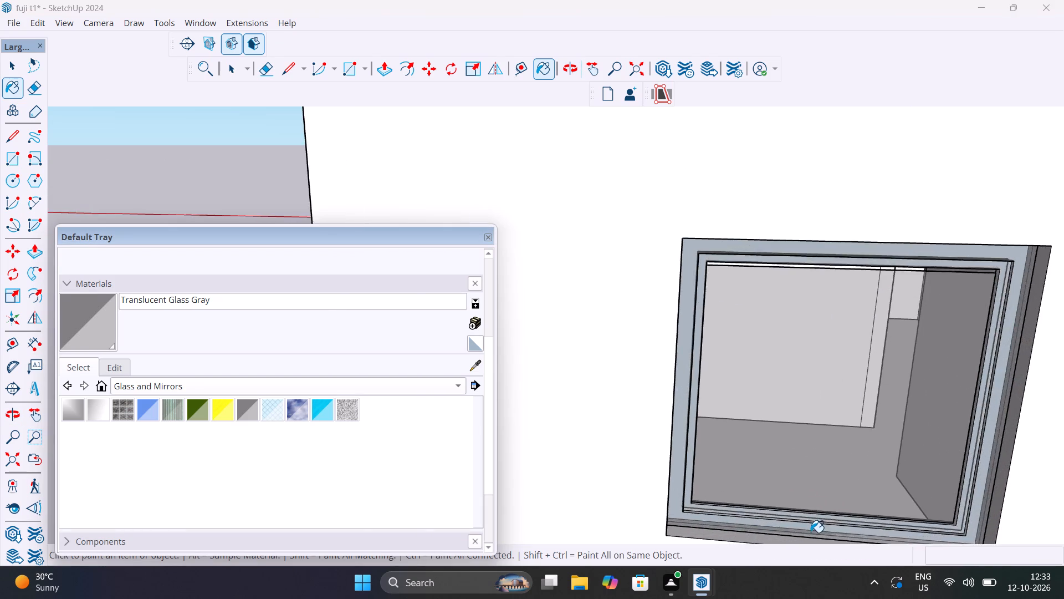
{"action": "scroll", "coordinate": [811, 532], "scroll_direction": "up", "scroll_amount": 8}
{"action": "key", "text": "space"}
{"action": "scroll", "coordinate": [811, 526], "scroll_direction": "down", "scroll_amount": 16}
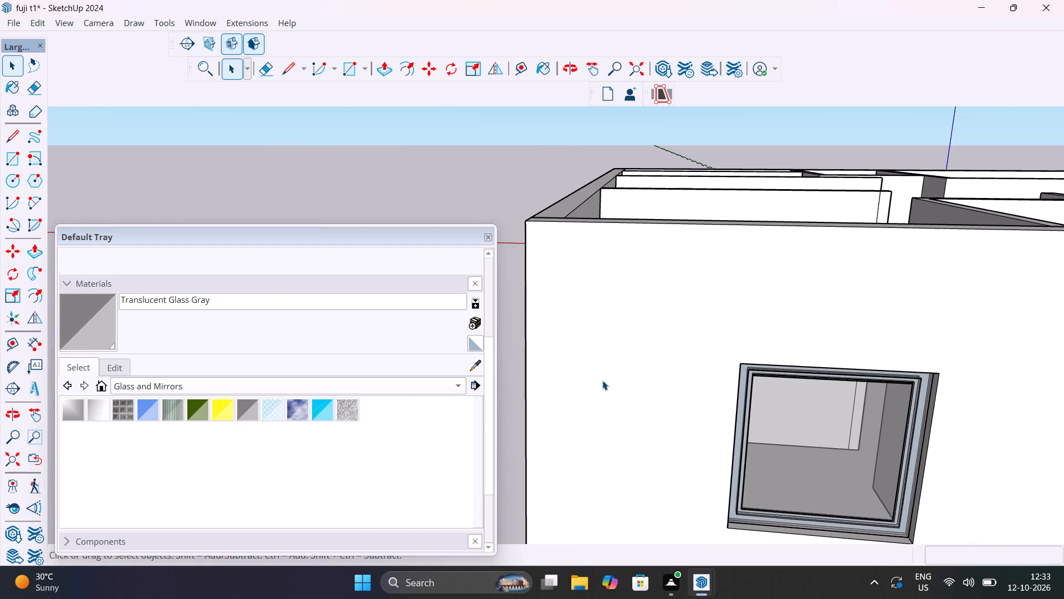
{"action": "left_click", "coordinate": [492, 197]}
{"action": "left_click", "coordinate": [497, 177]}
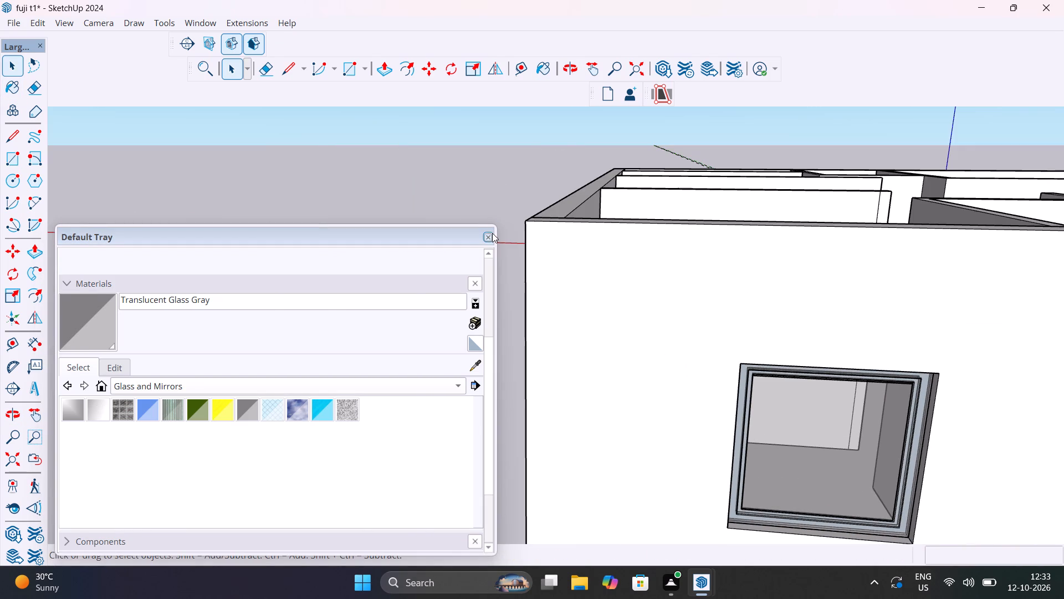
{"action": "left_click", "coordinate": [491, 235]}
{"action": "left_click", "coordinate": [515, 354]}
Examine the painted frames and glass of the windows at both ends of the building from outside.
{"action": "middle_click_drag", "start_coordinate": [642, 450], "coordinate": [1000, 486]}
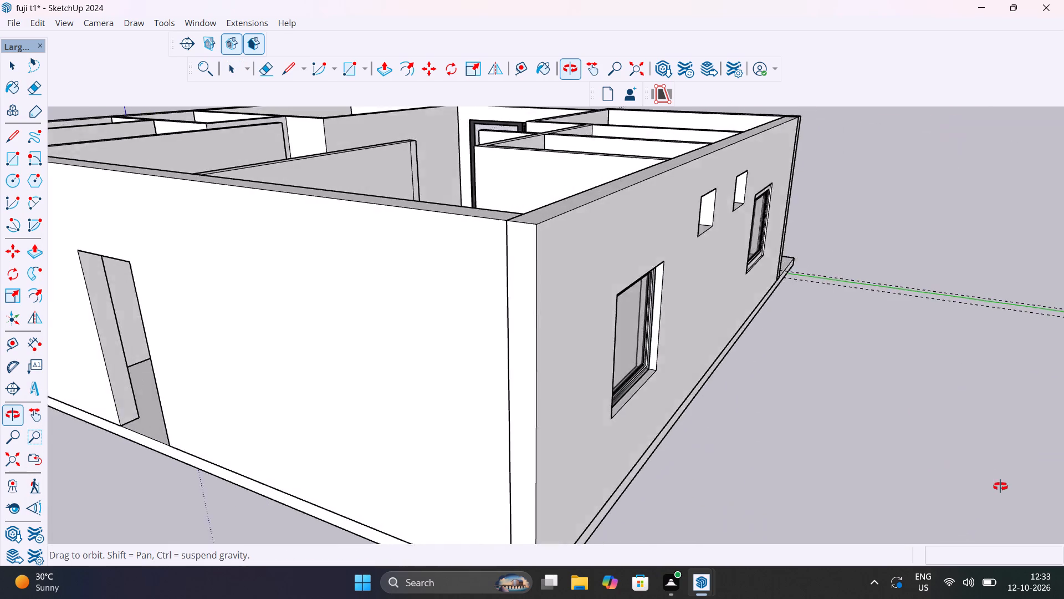
{"action": "middle_click_drag", "start_coordinate": [1000, 486], "coordinate": [806, 476]}
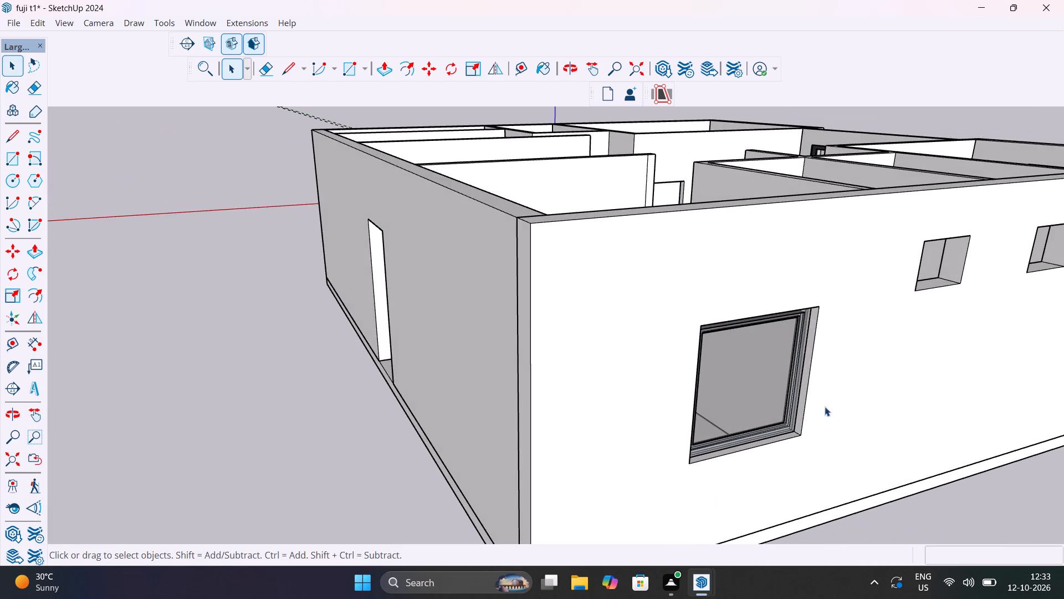
{"action": "scroll", "coordinate": [771, 387], "scroll_direction": "up", "scroll_amount": 19}
{"action": "scroll", "coordinate": [815, 385], "scroll_direction": "up", "scroll_amount": 6}
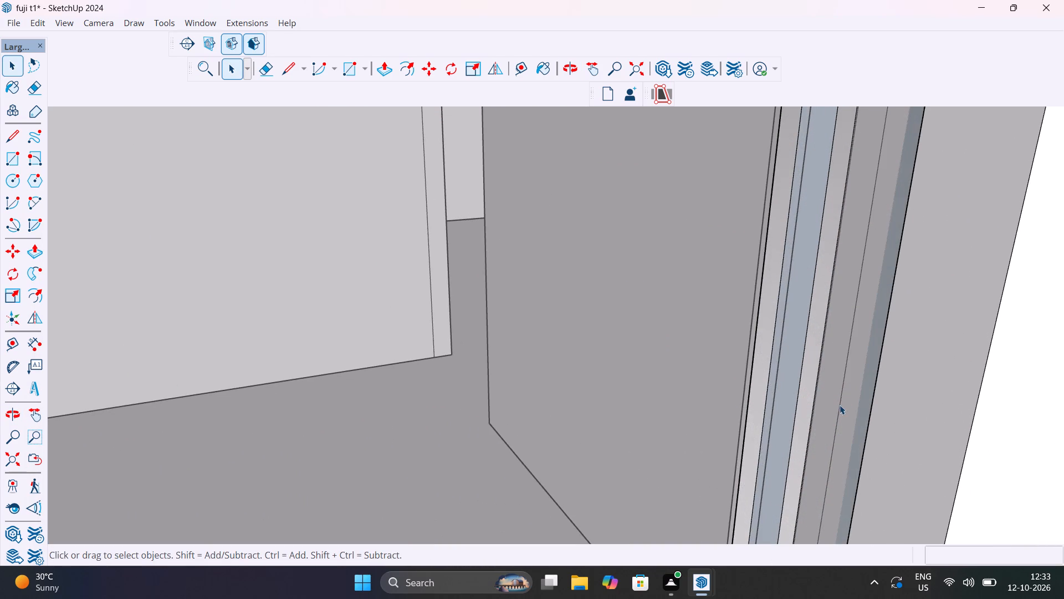
{"action": "middle_click_drag", "start_coordinate": [842, 404], "coordinate": [1063, 442]}
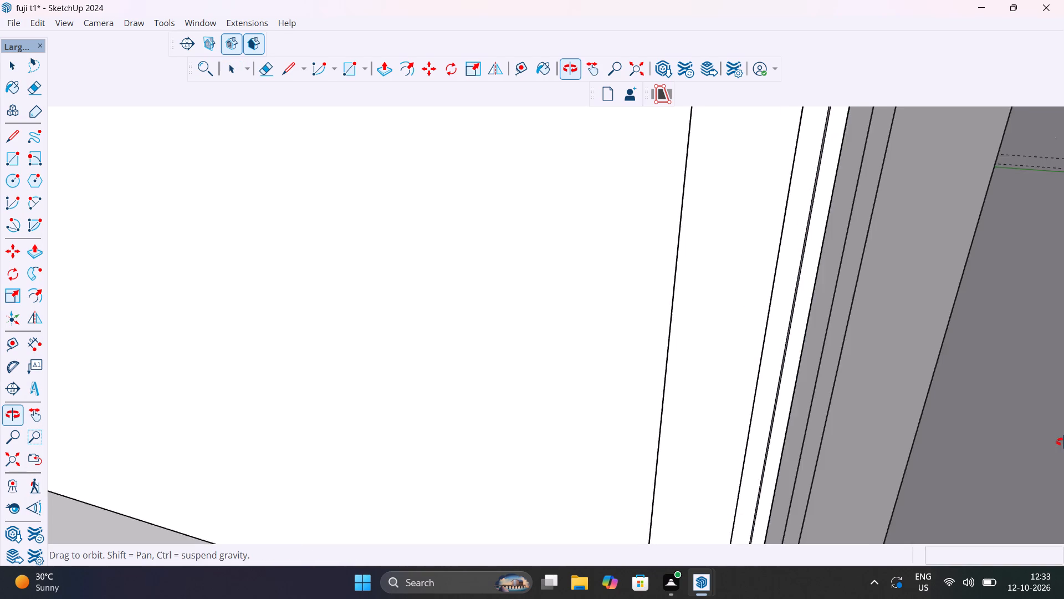
{"action": "middle_click_drag", "start_coordinate": [1063, 442], "coordinate": [570, 420]}
{"action": "scroll", "coordinate": [572, 415], "scroll_direction": "down", "scroll_amount": 20}
{"action": "scroll", "coordinate": [572, 415], "scroll_direction": "down", "scroll_amount": 11}
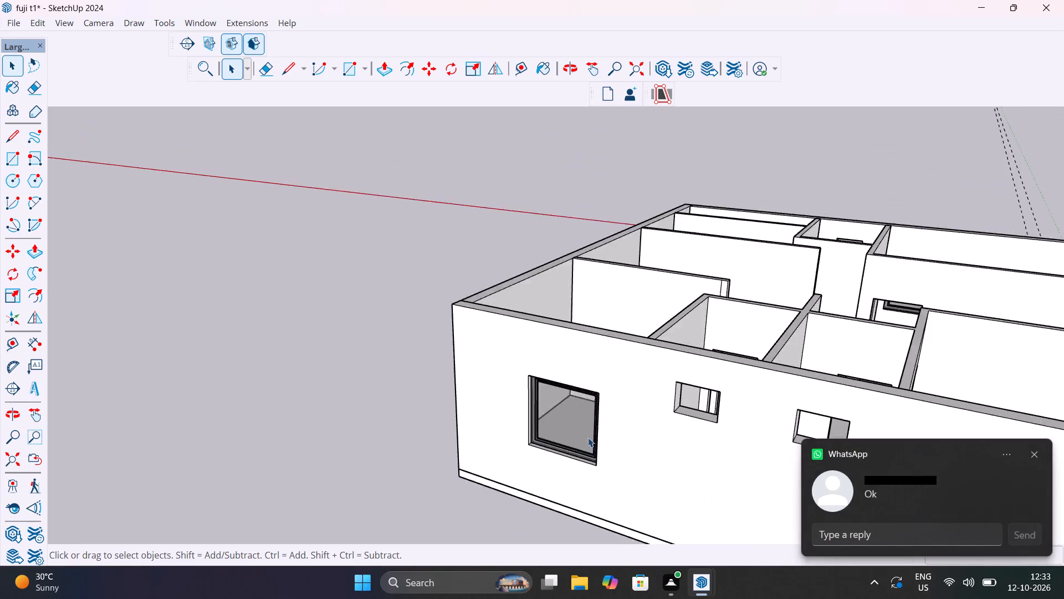
{"action": "scroll", "coordinate": [588, 438], "scroll_direction": "down", "scroll_amount": 7}
{"action": "middle_click_drag", "start_coordinate": [757, 427], "coordinate": [317, 337]}
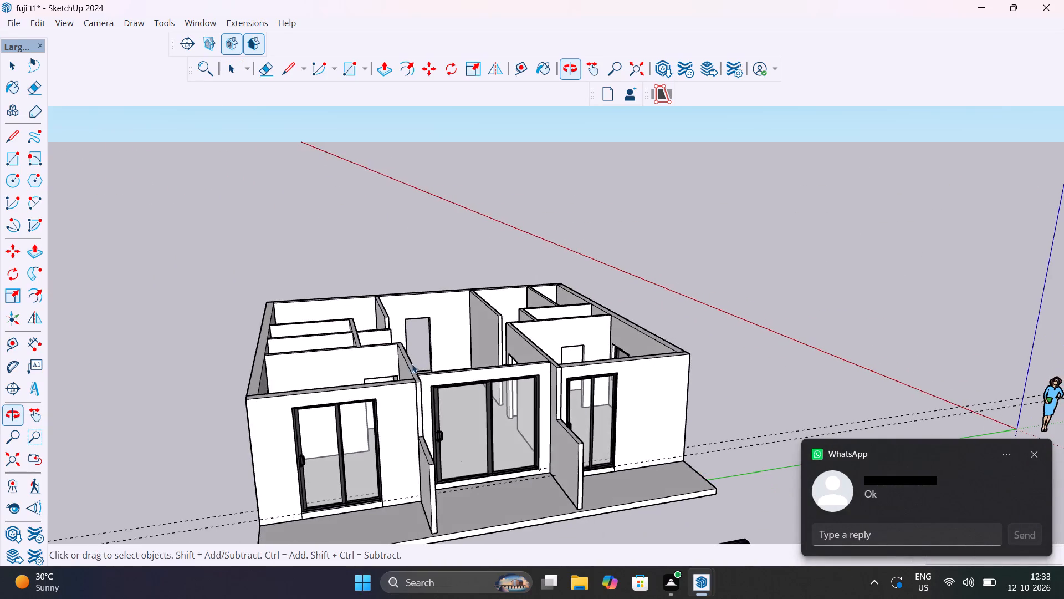
{"action": "scroll", "coordinate": [638, 380], "scroll_direction": "up", "scroll_amount": 12}
{"action": "middle_click_drag", "start_coordinate": [672, 387], "coordinate": [401, 428]}
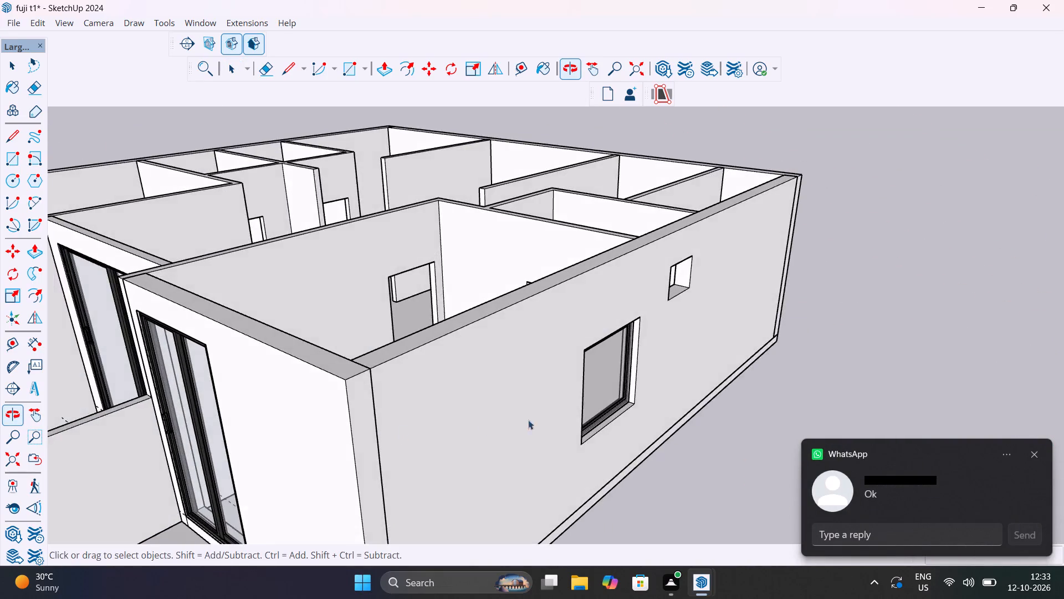
{"action": "scroll", "coordinate": [546, 415], "scroll_direction": "up", "scroll_amount": 11}
{"action": "scroll", "coordinate": [698, 414], "scroll_direction": "up", "scroll_amount": 1}
{"action": "middle_click_drag", "start_coordinate": [678, 414], "coordinate": [530, 482]}
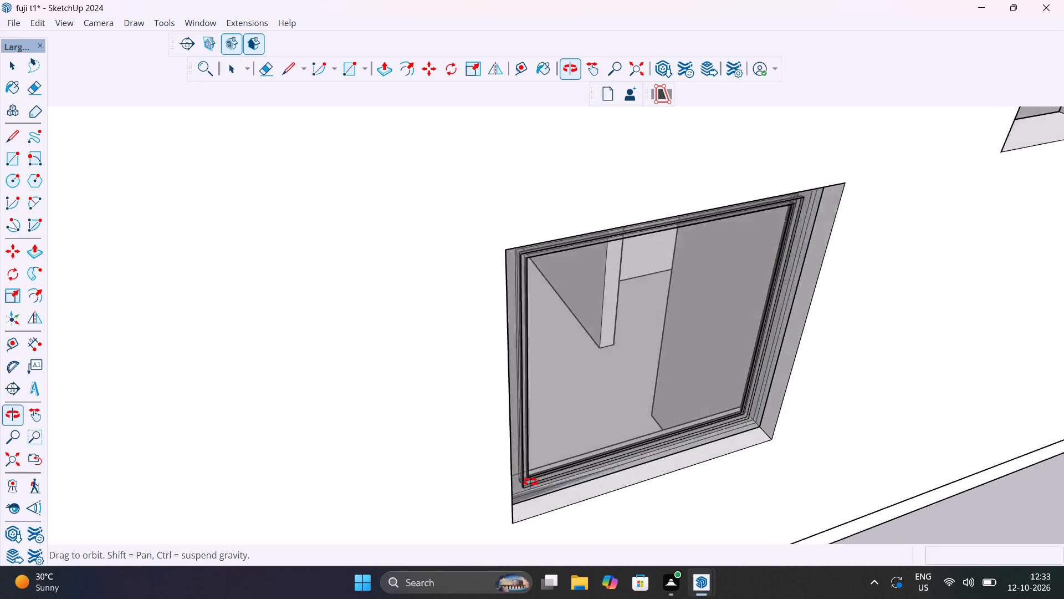
{"action": "middle_click_drag", "start_coordinate": [530, 482], "coordinate": [529, 515]}
Undo the glass painting on the window frame's faces, keeping Translucent Glass Gray only on the pane.
{"action": "key", "text": "ctrl+z"}
{"action": "key", "text": "ctrl+z"}
{"action": "key", "text": "ctrl+z"}
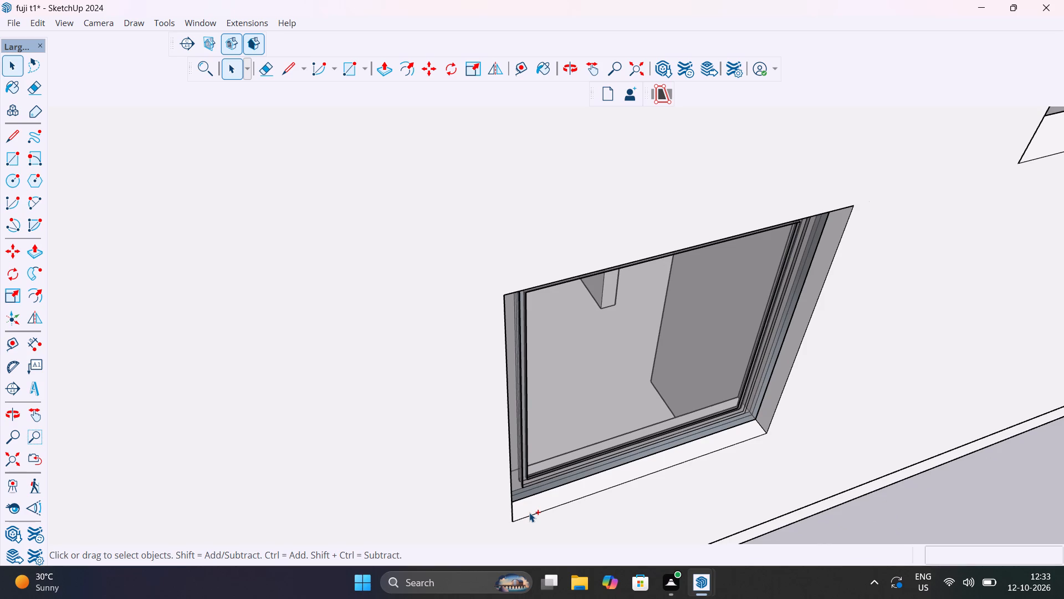
{"action": "key", "text": "ctrl+z"}
{"action": "key", "text": "ctrl+z"}
{"action": "key", "text": "ctrl+z"}
{"action": "key", "text": "ctrl+z"}
{"action": "key", "text": "ctrl+z"}
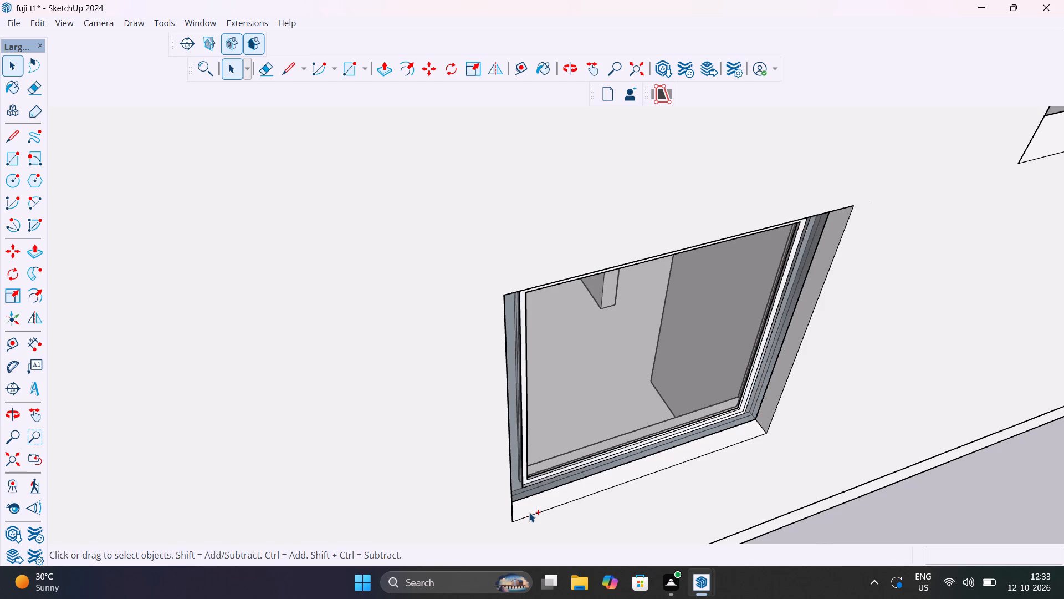
{"action": "key", "text": "ctrl+z"}
{"action": "key", "text": "ctrl+z"}
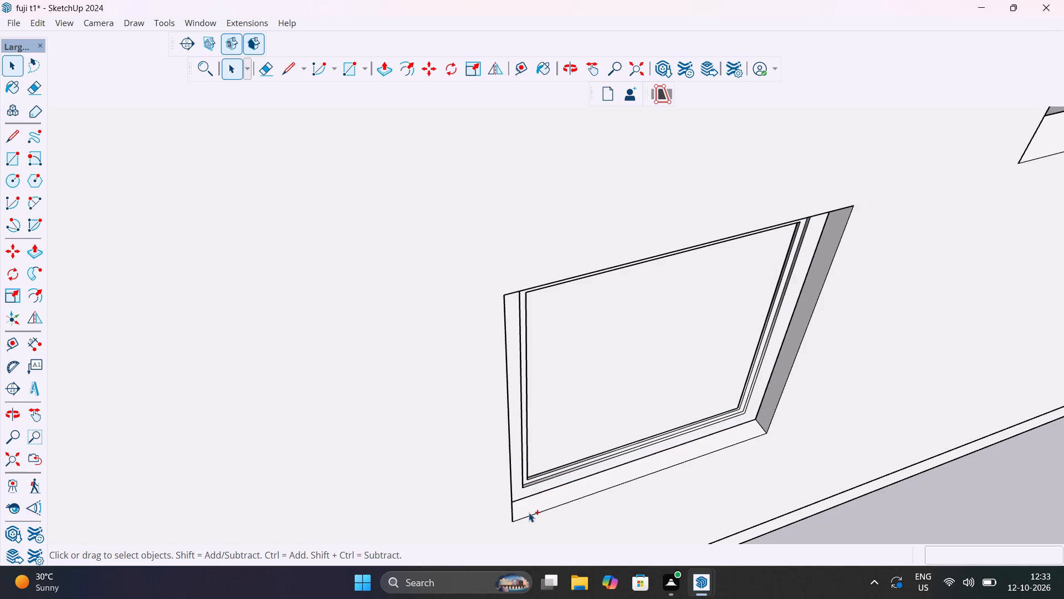
{"action": "key", "text": "ctrl+y"}
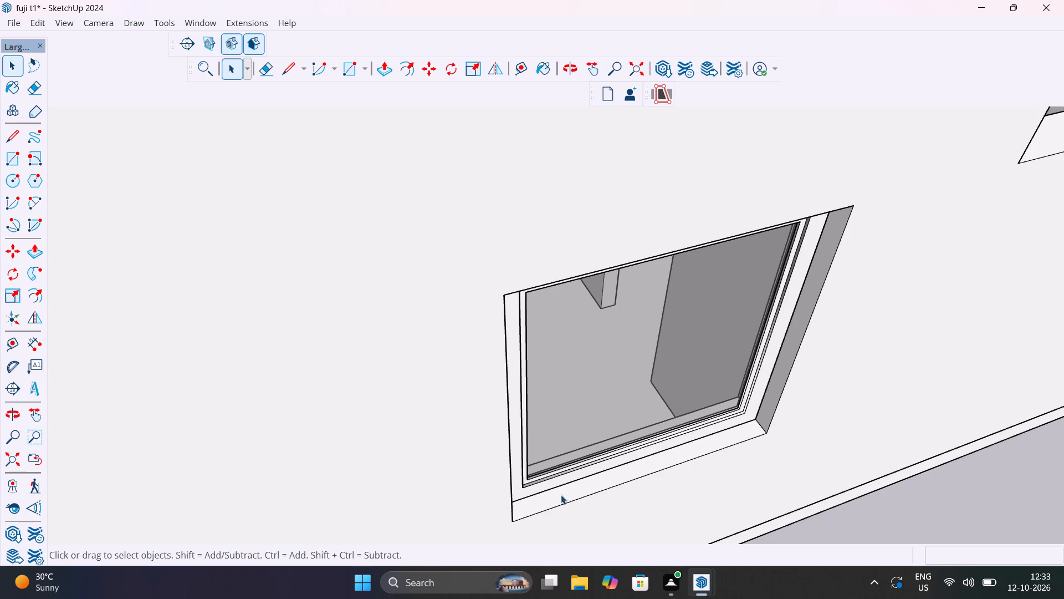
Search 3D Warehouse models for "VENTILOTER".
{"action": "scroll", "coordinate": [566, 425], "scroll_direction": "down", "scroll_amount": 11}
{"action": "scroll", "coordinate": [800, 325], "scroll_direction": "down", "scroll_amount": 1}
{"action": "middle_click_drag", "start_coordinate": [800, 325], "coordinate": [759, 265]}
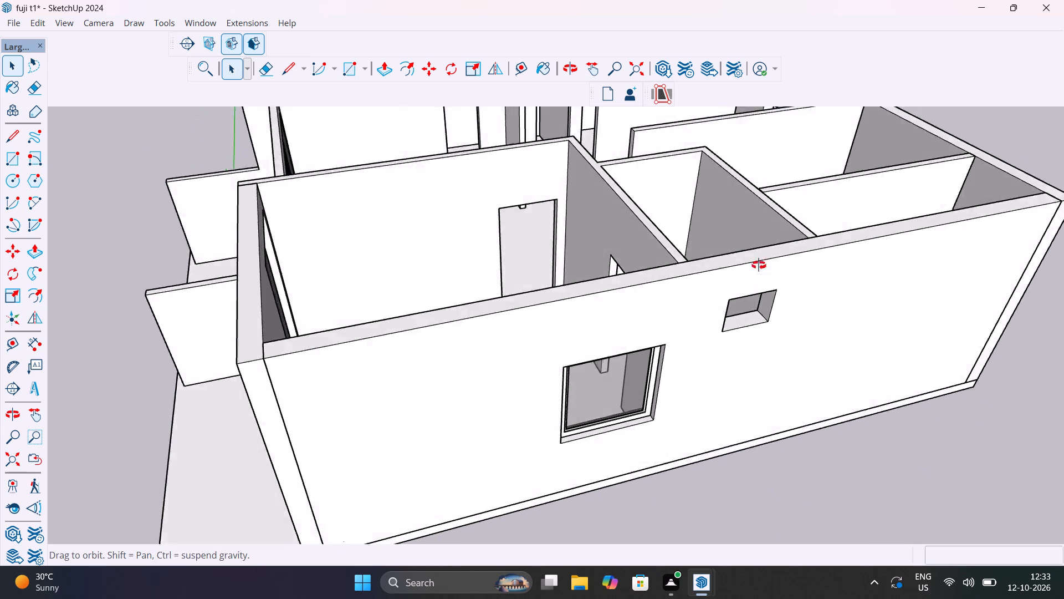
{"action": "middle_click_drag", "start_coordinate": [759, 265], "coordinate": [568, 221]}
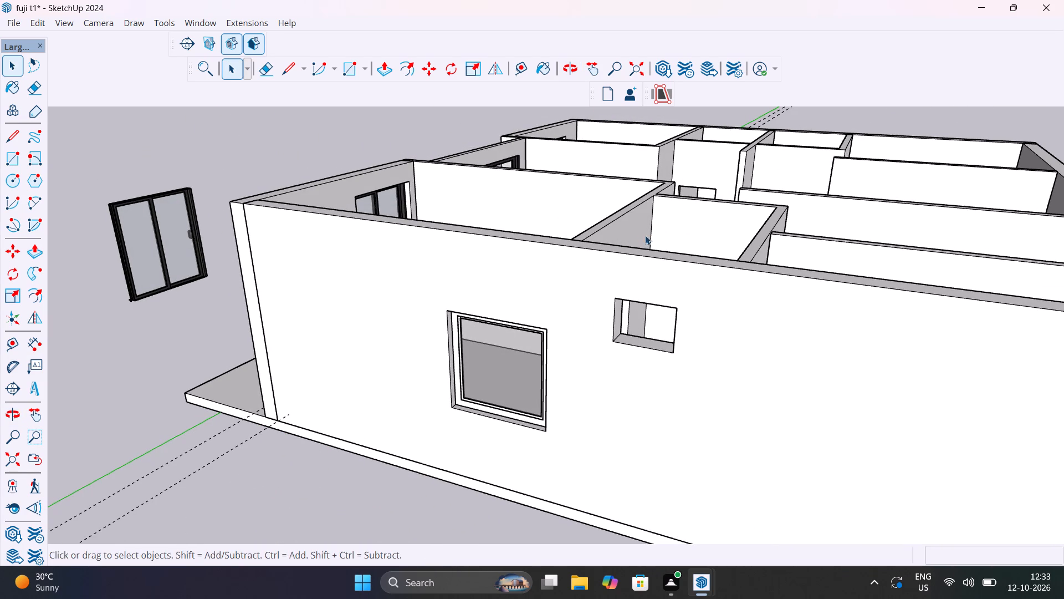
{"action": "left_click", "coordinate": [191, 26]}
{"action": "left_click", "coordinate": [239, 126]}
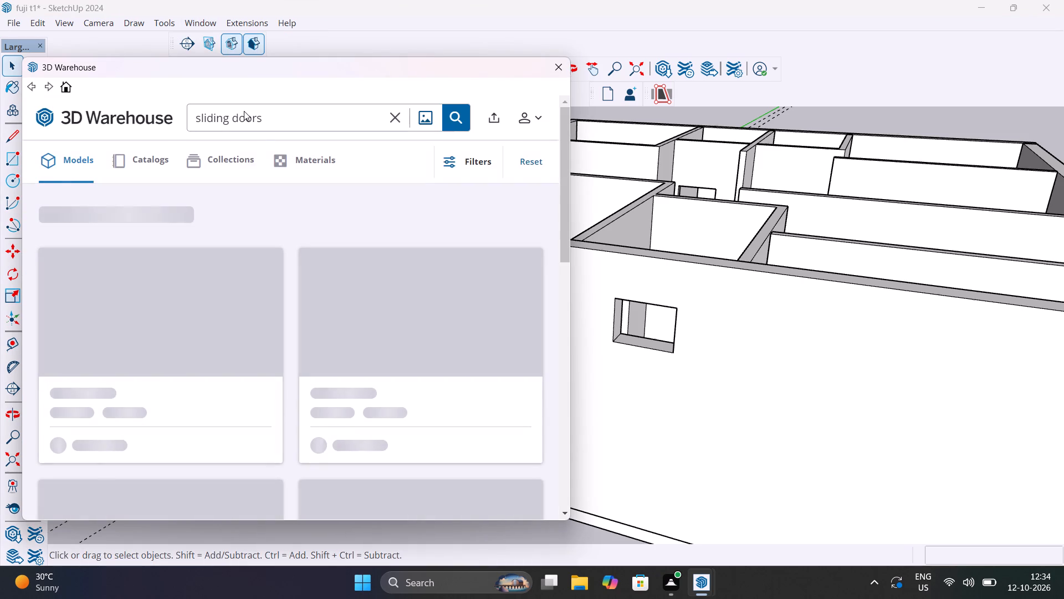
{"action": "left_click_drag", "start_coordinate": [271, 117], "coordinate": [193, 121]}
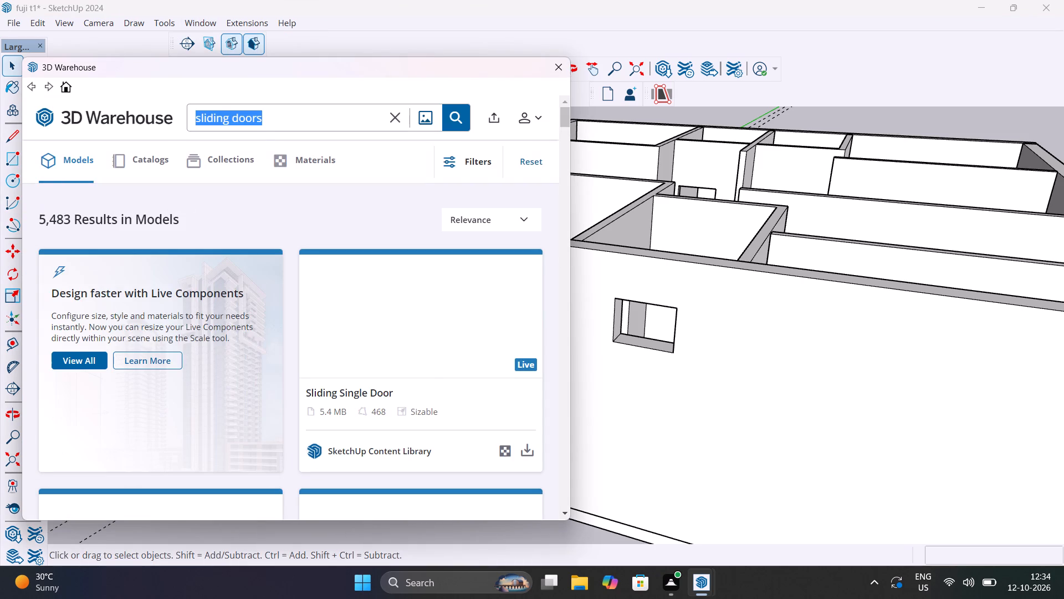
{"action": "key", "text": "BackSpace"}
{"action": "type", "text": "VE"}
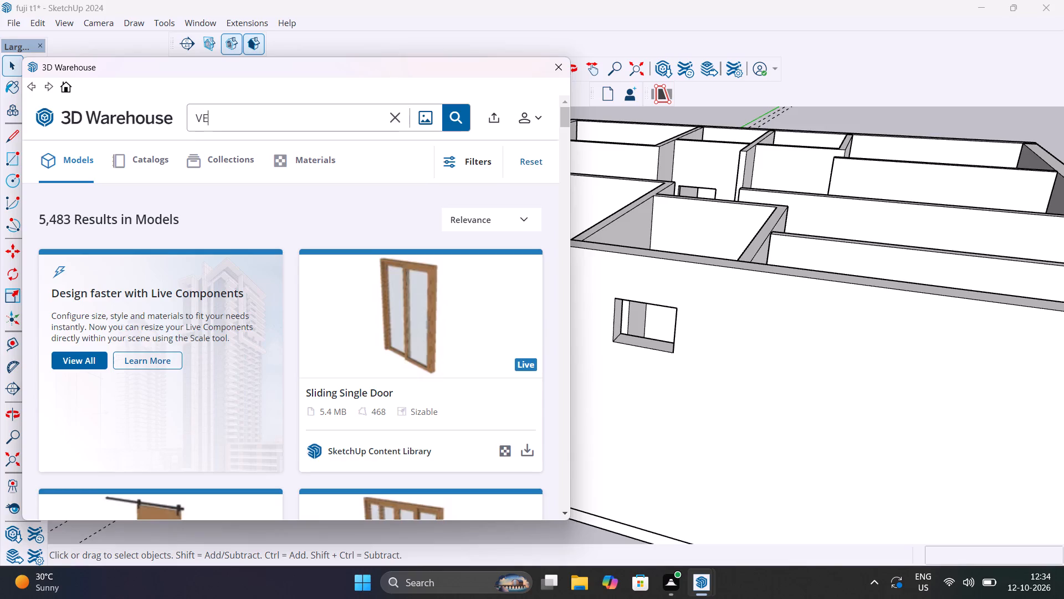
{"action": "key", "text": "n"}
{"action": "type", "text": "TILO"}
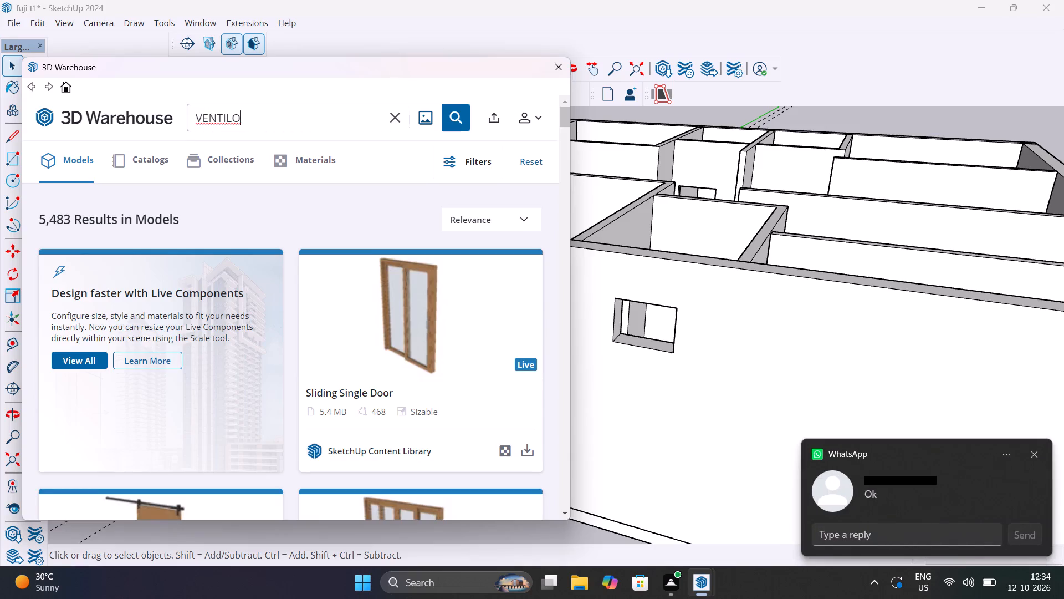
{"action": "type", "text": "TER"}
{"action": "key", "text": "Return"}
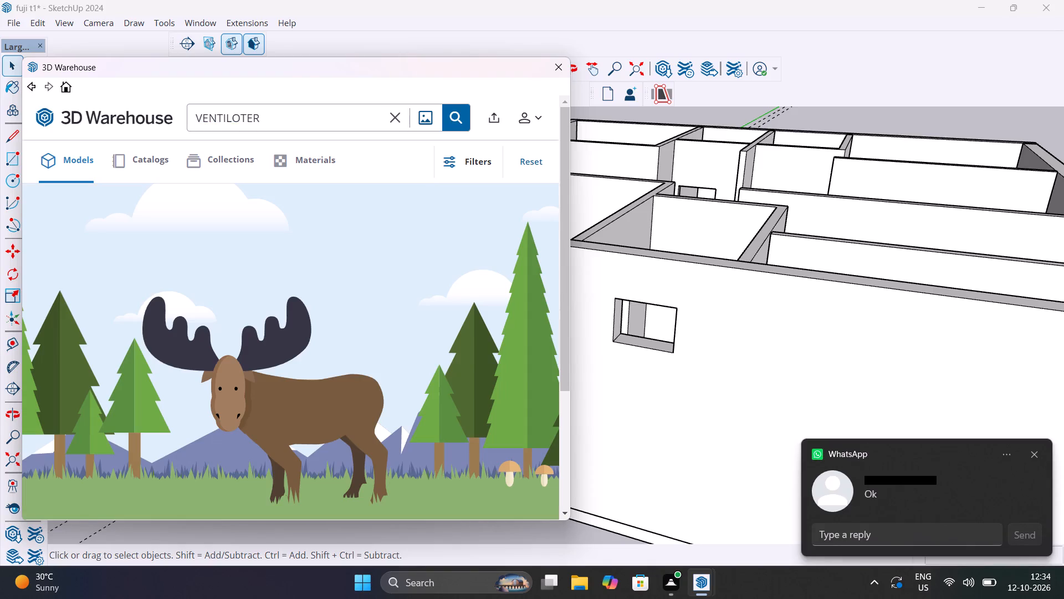
Replace the 3D Warehouse search with "ventilater" and run it.
{"action": "key", "text": "BackSpace"}
{"action": "left_click", "coordinate": [269, 117]}
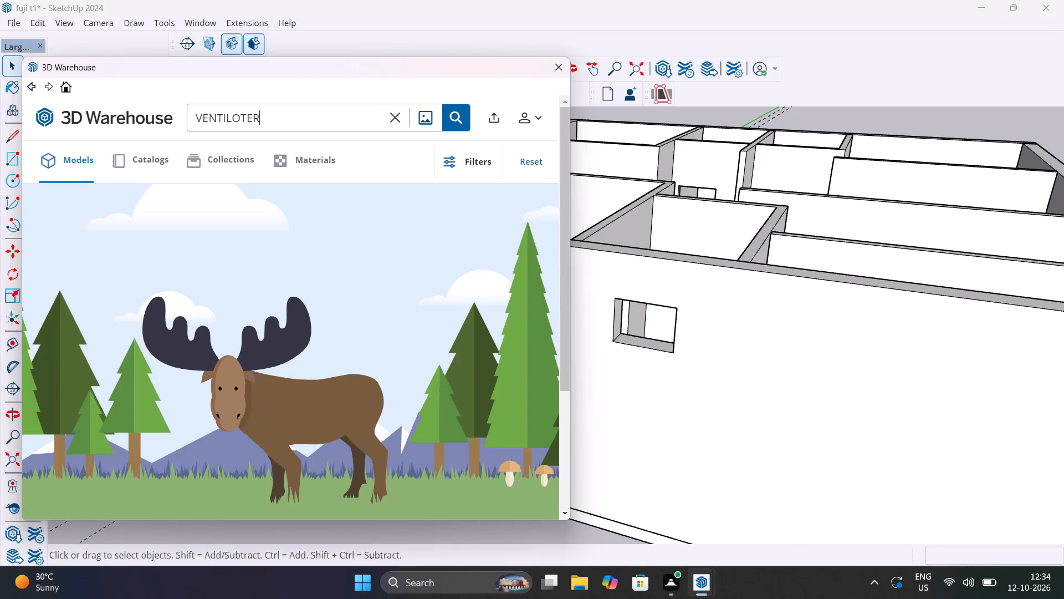
{"action": "key", "text": "BackSpace"}
{"action": "key", "text": "BackSpace"}
{"action": "key", "text": "BackSpace"}
{"action": "key", "text": "BackSpace"}
{"action": "key", "text": "BackSpace"}
{"action": "key", "text": "BackSpace"}
{"action": "key", "text": "BackSpace"}
{"action": "key", "text": "BackSpace"}
{"action": "key", "text": "BackSpace"}
{"action": "key", "text": "BackSpace"}
{"action": "key", "text": "BackSpace"}
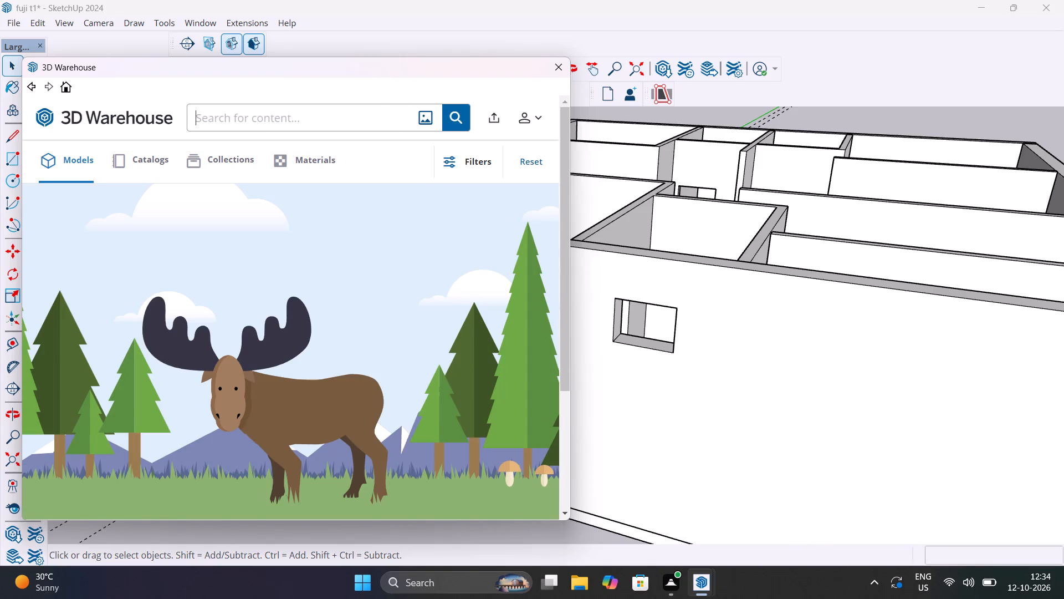
{"action": "type", "text": "venti"}
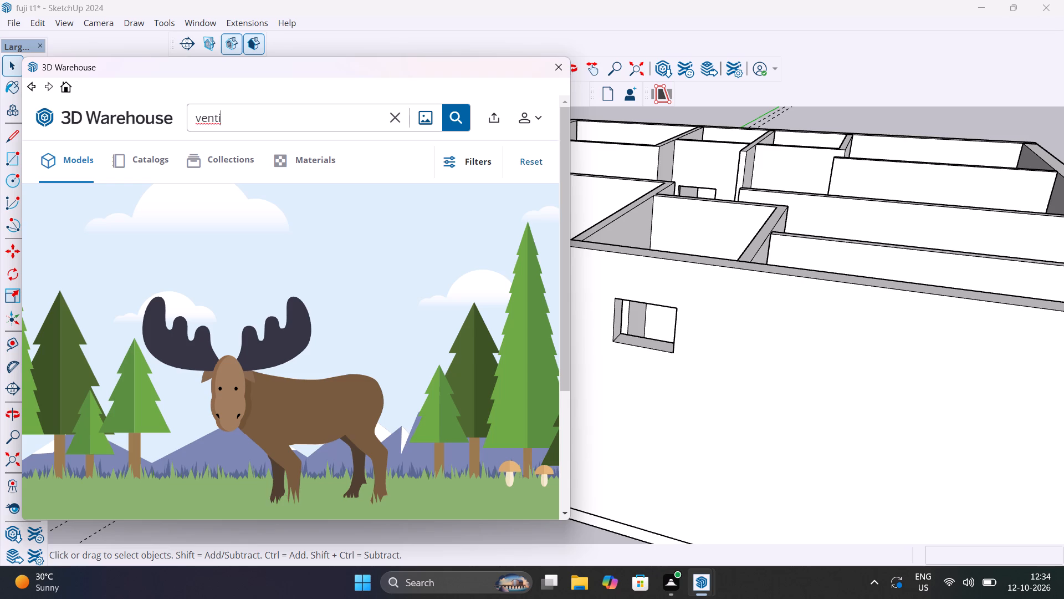
{"action": "type", "text": "la"}
{"action": "key", "text": "t"}
{"action": "type", "text": "er"}
{"action": "key", "text": "Return"}
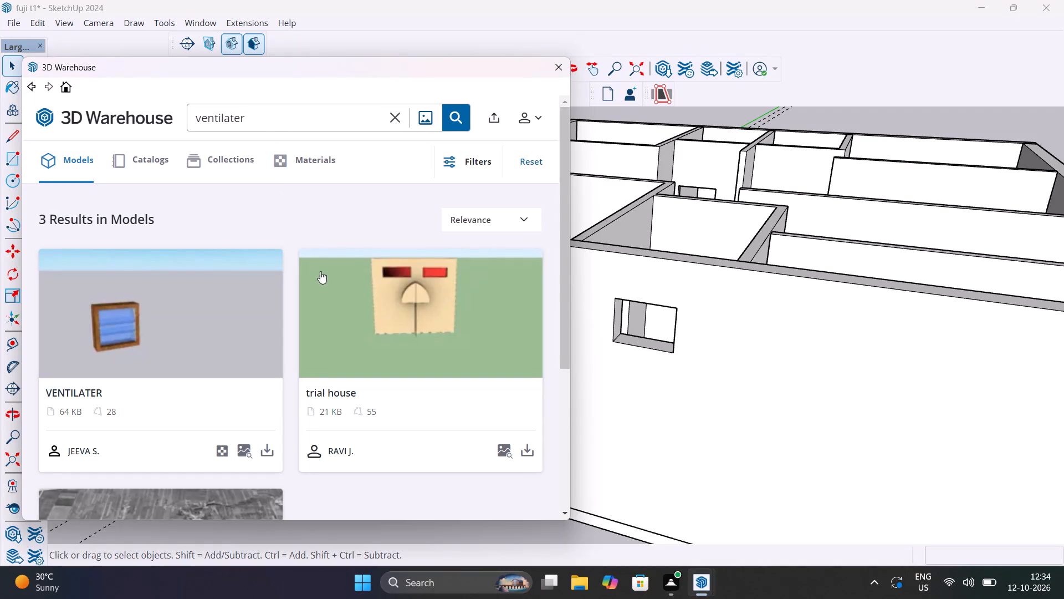
Download the VENTILATER model from the 3D Warehouse results directly into the building model.
{"action": "scroll", "coordinate": [326, 346], "scroll_direction": "down", "scroll_amount": 2}
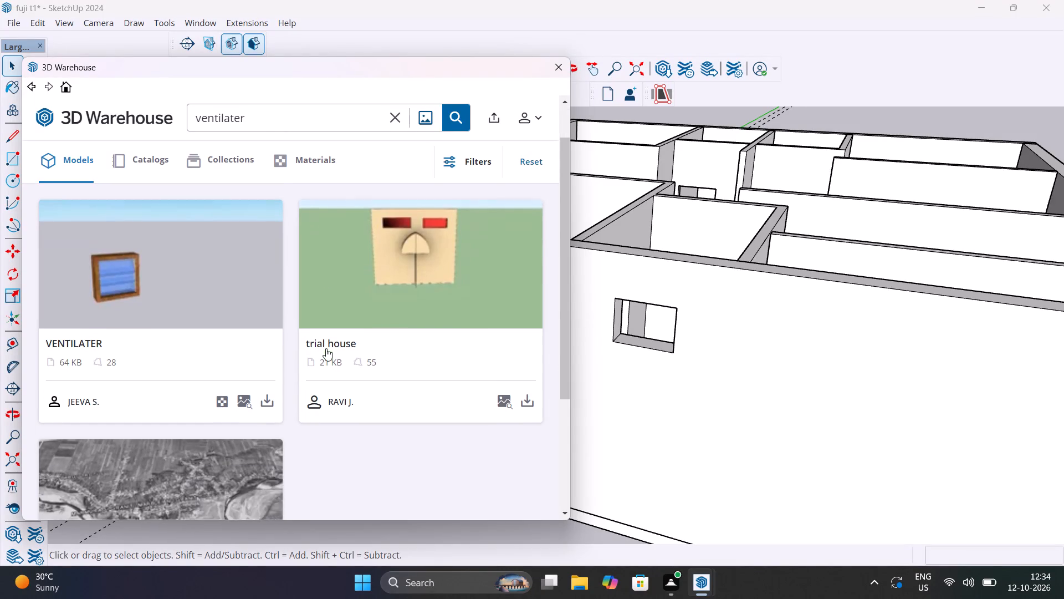
{"action": "scroll", "coordinate": [326, 348], "scroll_direction": "down", "scroll_amount": 6}
{"action": "scroll", "coordinate": [324, 356], "scroll_direction": "up", "scroll_amount": 3}
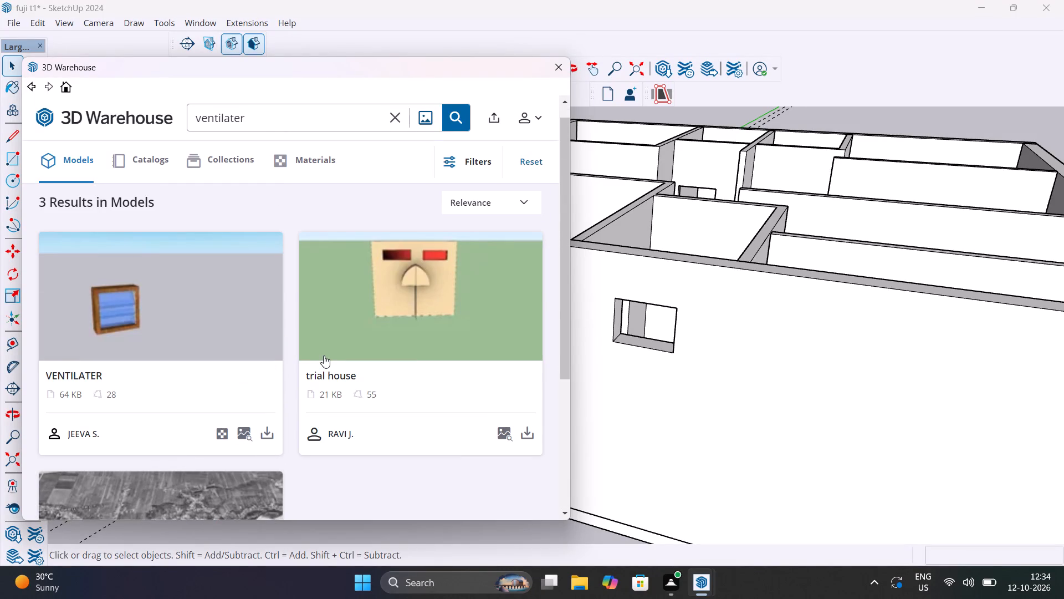
{"action": "left_click", "coordinate": [269, 434]}
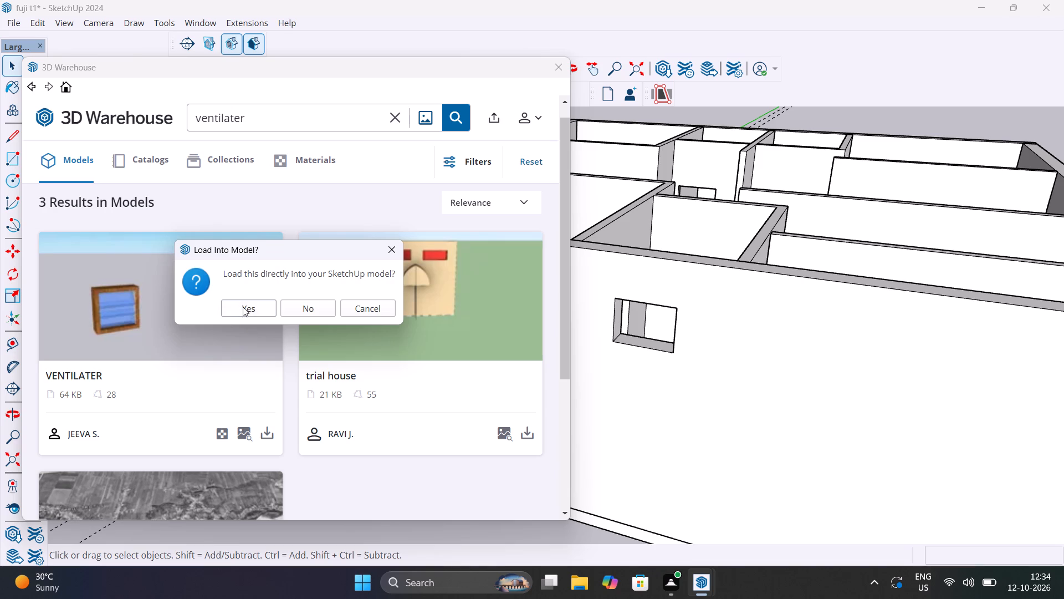
{"action": "left_click", "coordinate": [243, 307]}
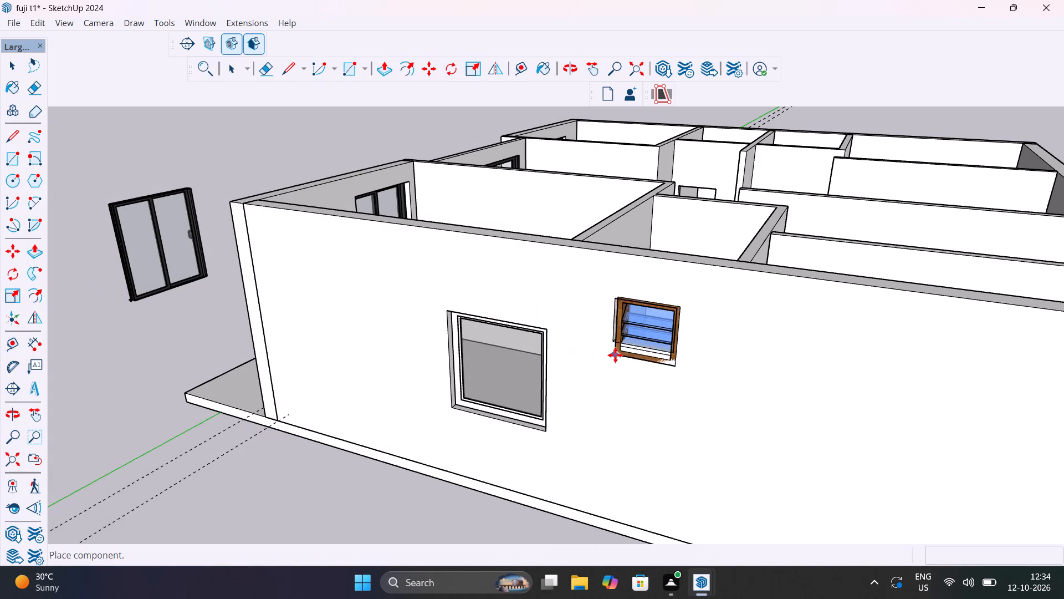
Place the ventilator component at the lower corner of the small opening in the outer wall.
{"action": "scroll", "coordinate": [615, 354], "scroll_direction": "up", "scroll_amount": 12}
{"action": "scroll", "coordinate": [665, 333], "scroll_direction": "up", "scroll_amount": 3}
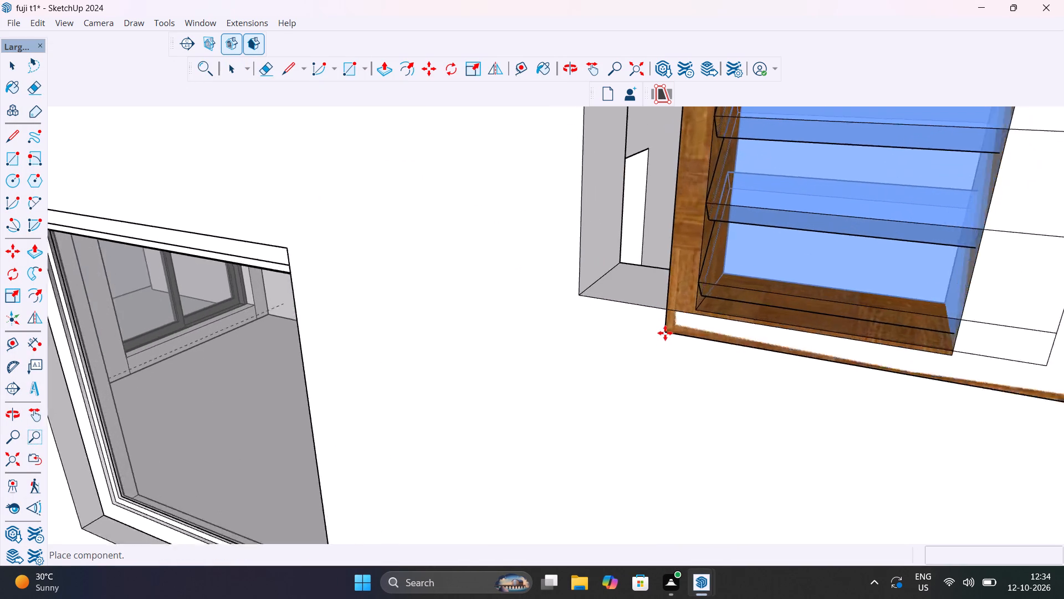
{"action": "scroll", "coordinate": [665, 333], "scroll_direction": "up", "scroll_amount": 9}
{"action": "middle_click_drag", "start_coordinate": [630, 283], "coordinate": [636, 362]}
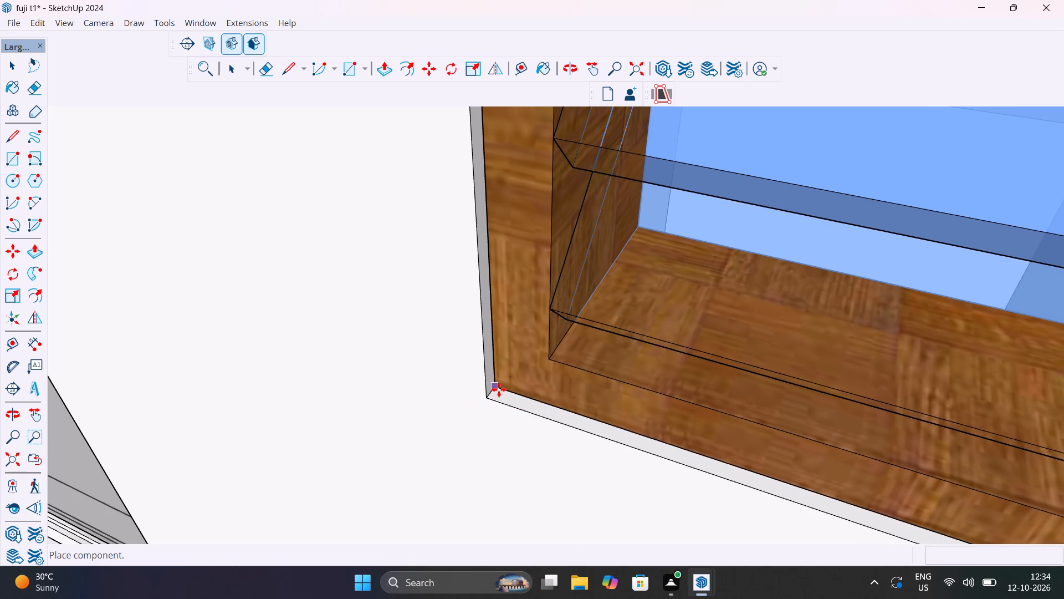
{"action": "left_click", "coordinate": [499, 389]}
Scale the ventilator's depth from the room side by about 0.73 along the green axis.
{"action": "scroll", "coordinate": [513, 379], "scroll_direction": "down", "scroll_amount": 16}
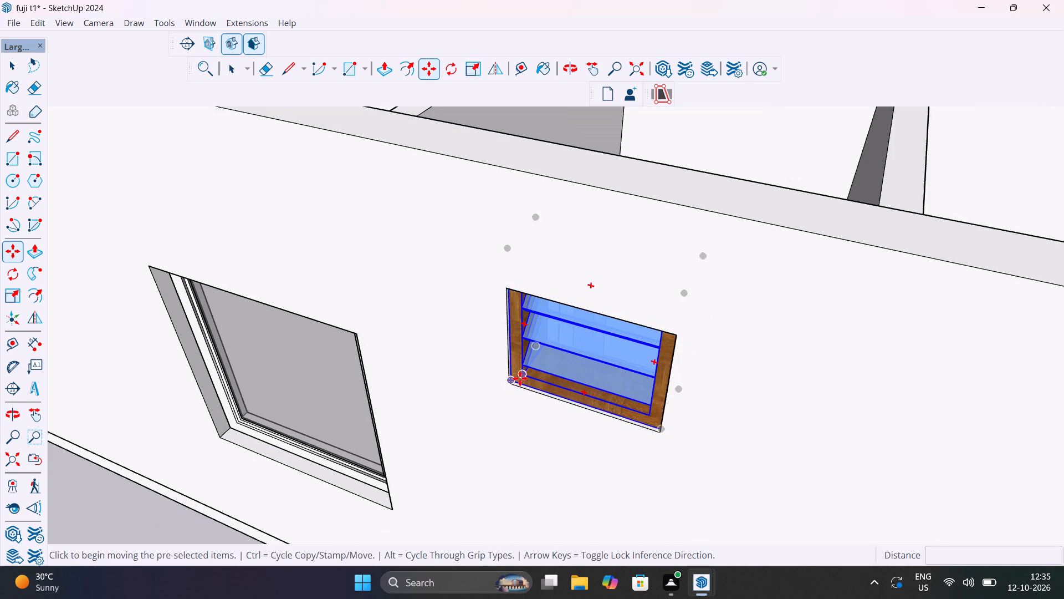
{"action": "scroll", "coordinate": [520, 378], "scroll_direction": "down", "scroll_amount": 1}
{"action": "middle_click_drag", "start_coordinate": [589, 376], "coordinate": [86, 356]}
{"action": "scroll", "coordinate": [441, 164], "scroll_direction": "up", "scroll_amount": 2}
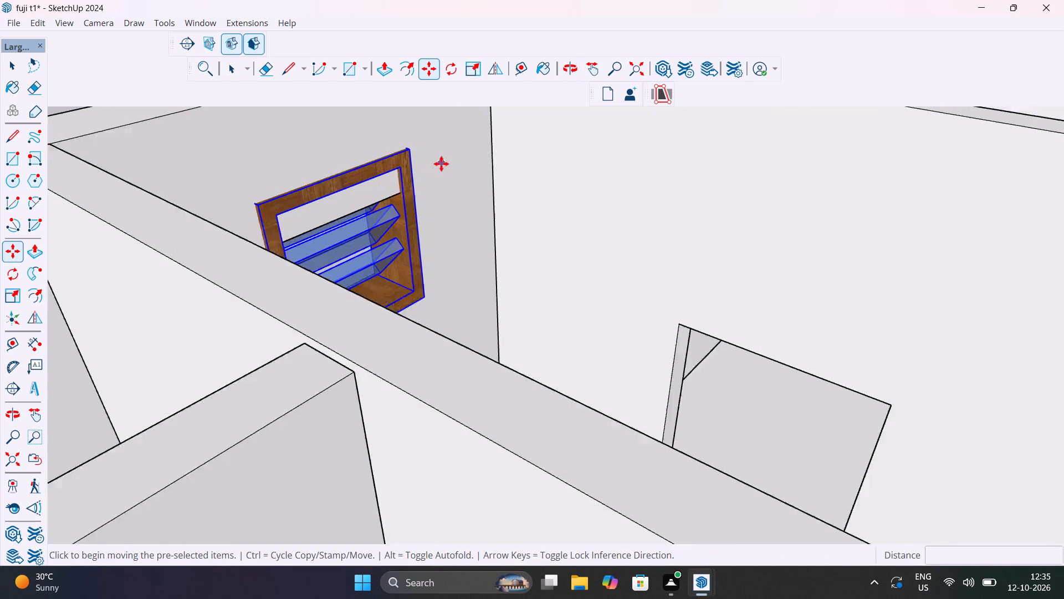
{"action": "scroll", "coordinate": [441, 164], "scroll_direction": "up", "scroll_amount": 8}
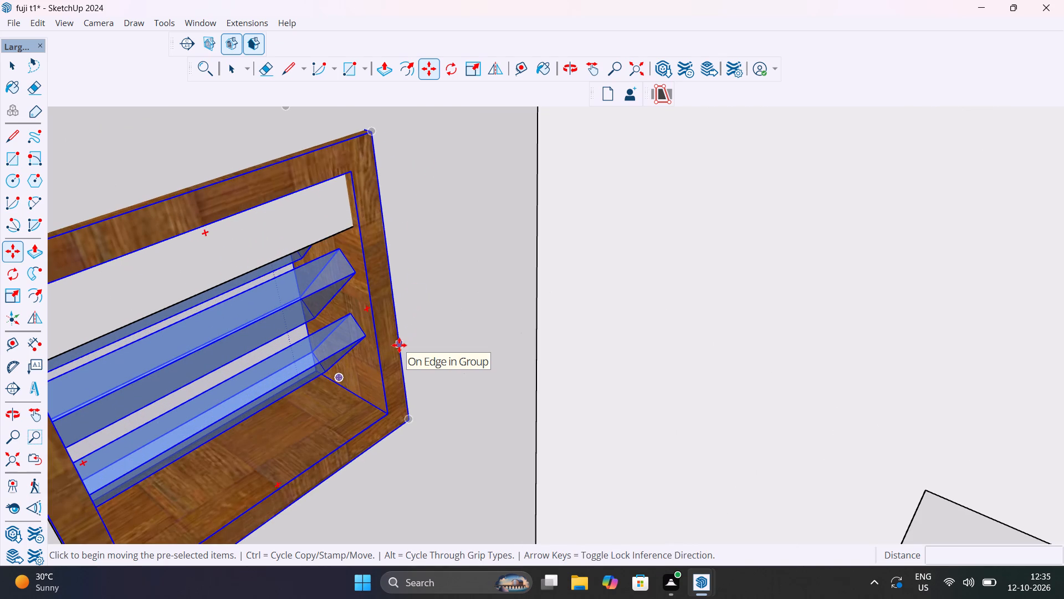
{"action": "key", "text": "s"}
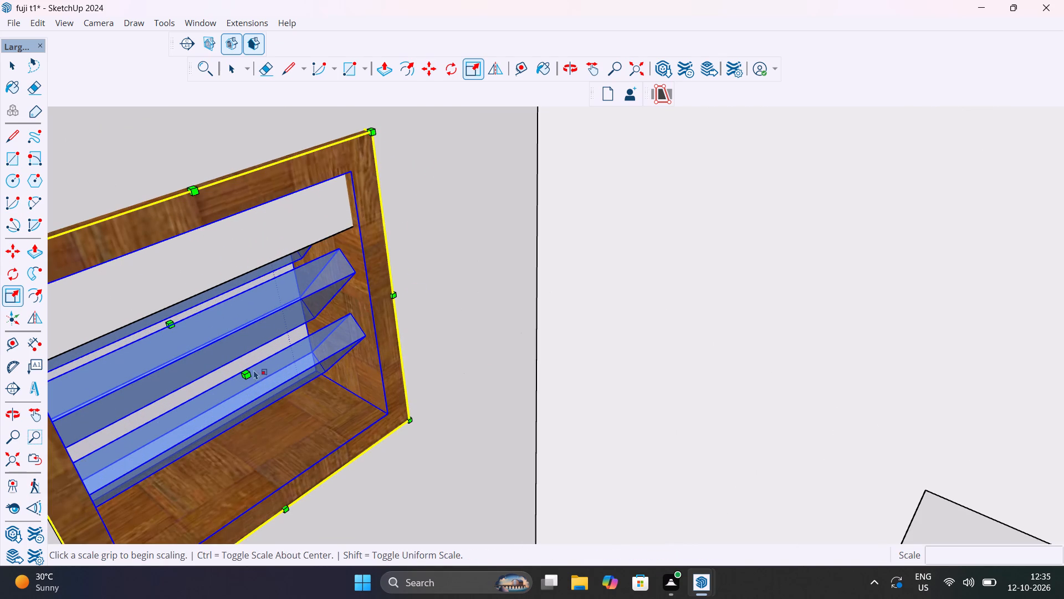
{"action": "left_click", "coordinate": [248, 372]}
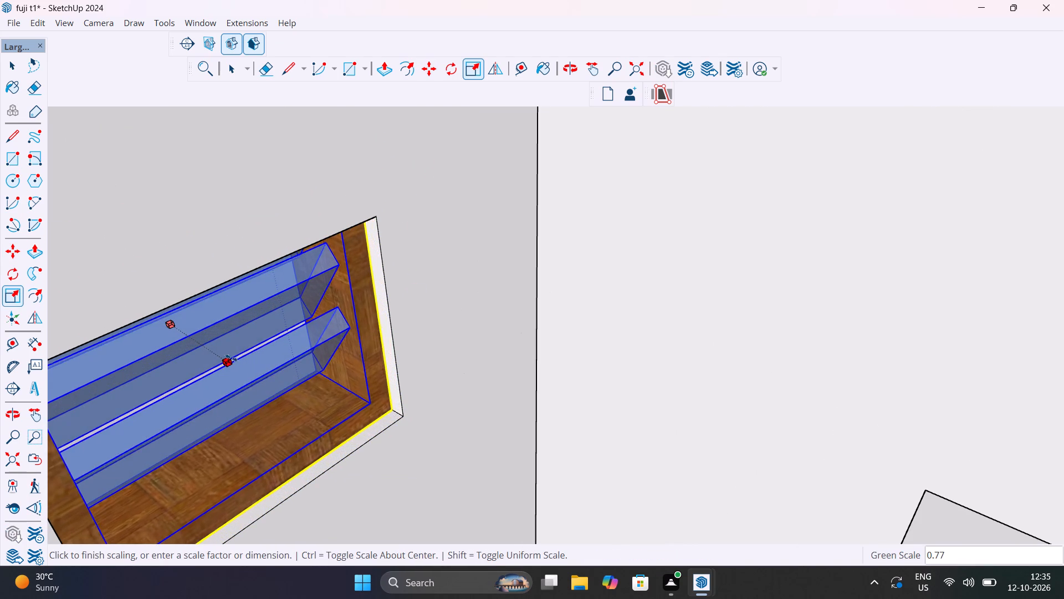
{"action": "left_click", "coordinate": [228, 356]}
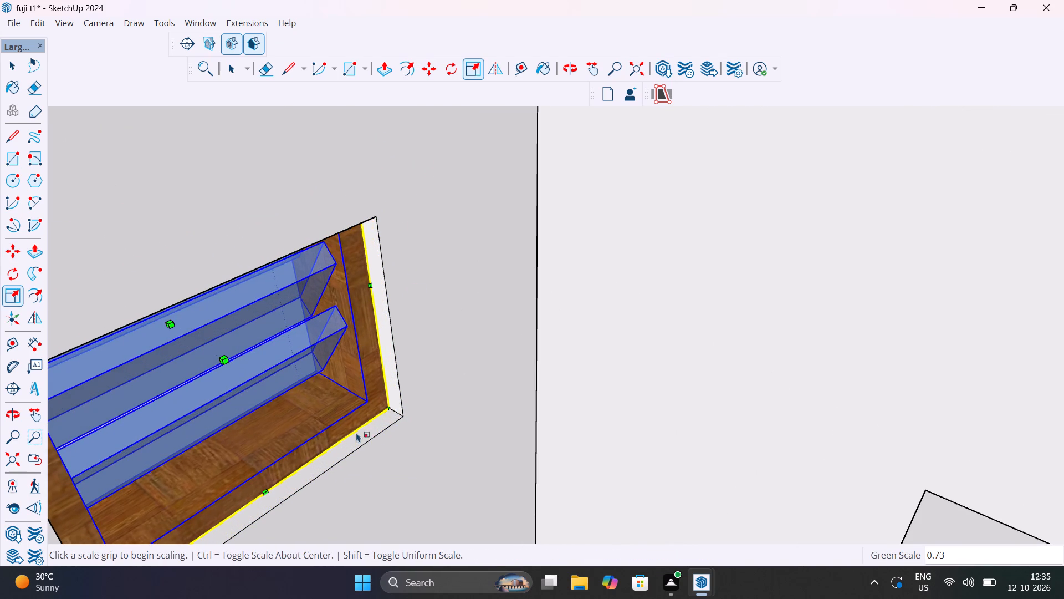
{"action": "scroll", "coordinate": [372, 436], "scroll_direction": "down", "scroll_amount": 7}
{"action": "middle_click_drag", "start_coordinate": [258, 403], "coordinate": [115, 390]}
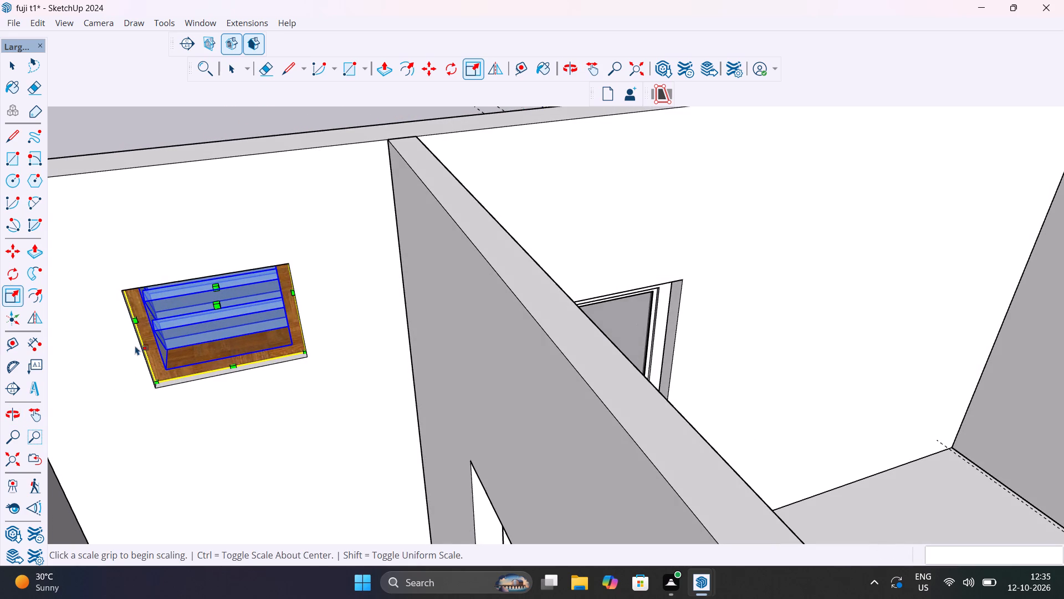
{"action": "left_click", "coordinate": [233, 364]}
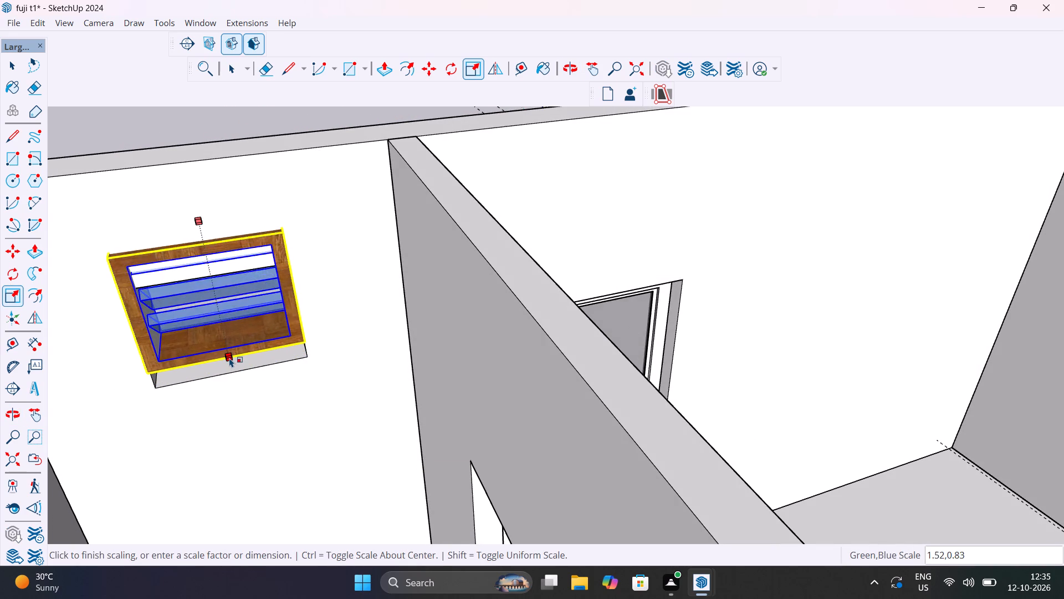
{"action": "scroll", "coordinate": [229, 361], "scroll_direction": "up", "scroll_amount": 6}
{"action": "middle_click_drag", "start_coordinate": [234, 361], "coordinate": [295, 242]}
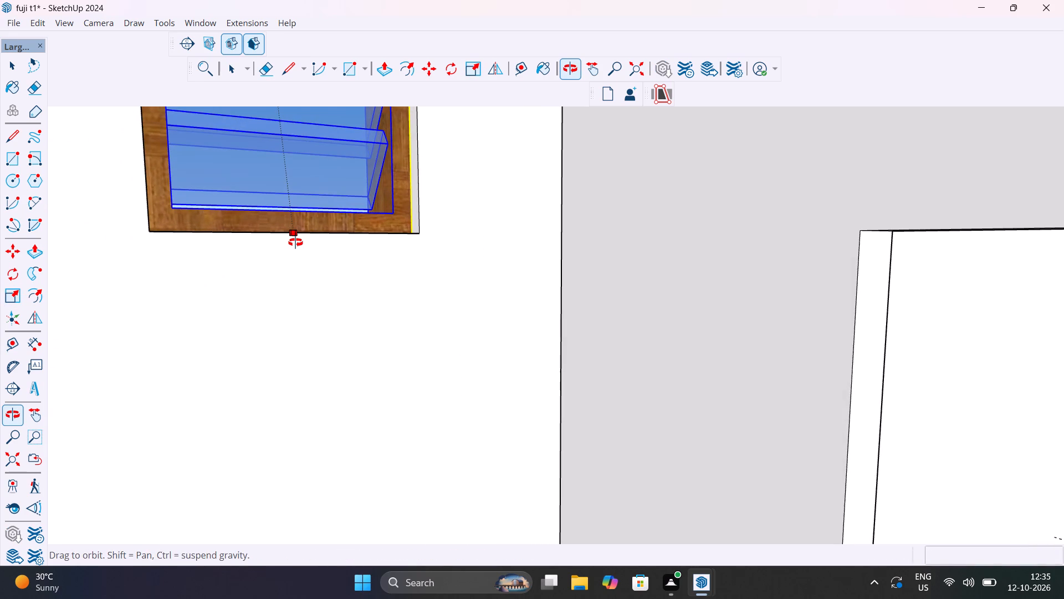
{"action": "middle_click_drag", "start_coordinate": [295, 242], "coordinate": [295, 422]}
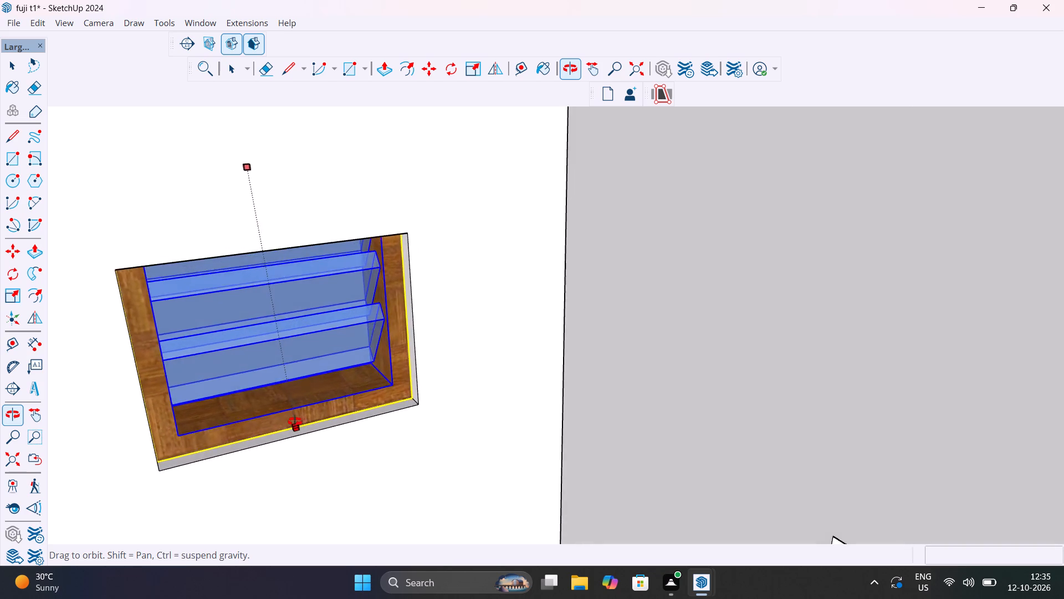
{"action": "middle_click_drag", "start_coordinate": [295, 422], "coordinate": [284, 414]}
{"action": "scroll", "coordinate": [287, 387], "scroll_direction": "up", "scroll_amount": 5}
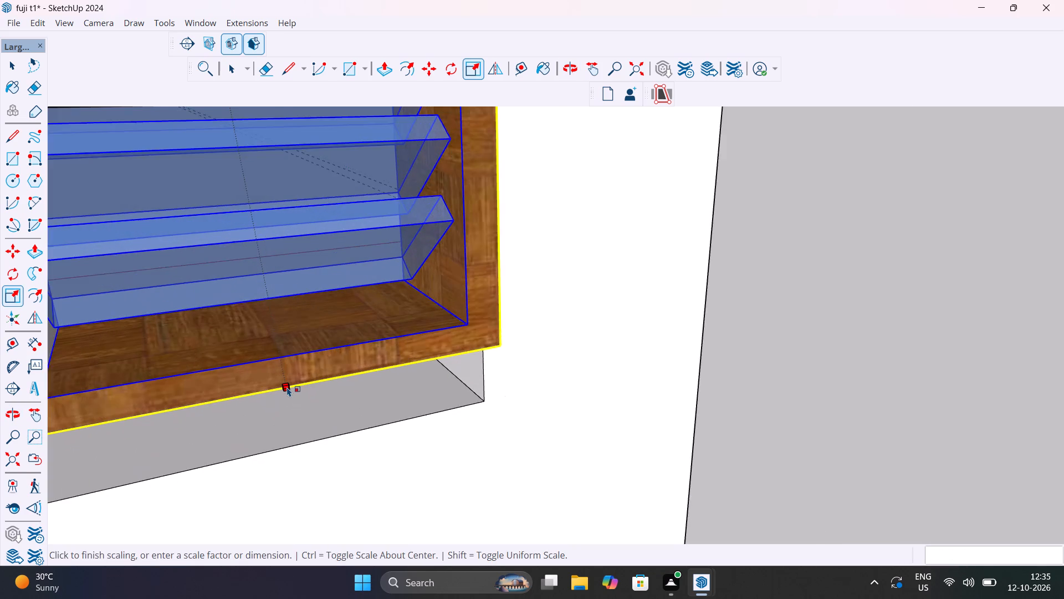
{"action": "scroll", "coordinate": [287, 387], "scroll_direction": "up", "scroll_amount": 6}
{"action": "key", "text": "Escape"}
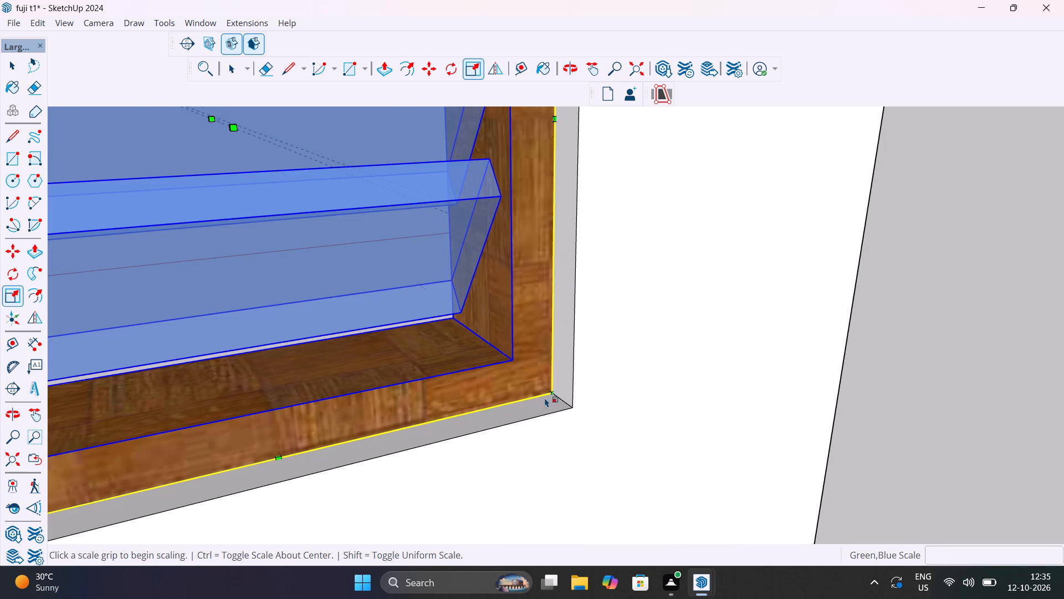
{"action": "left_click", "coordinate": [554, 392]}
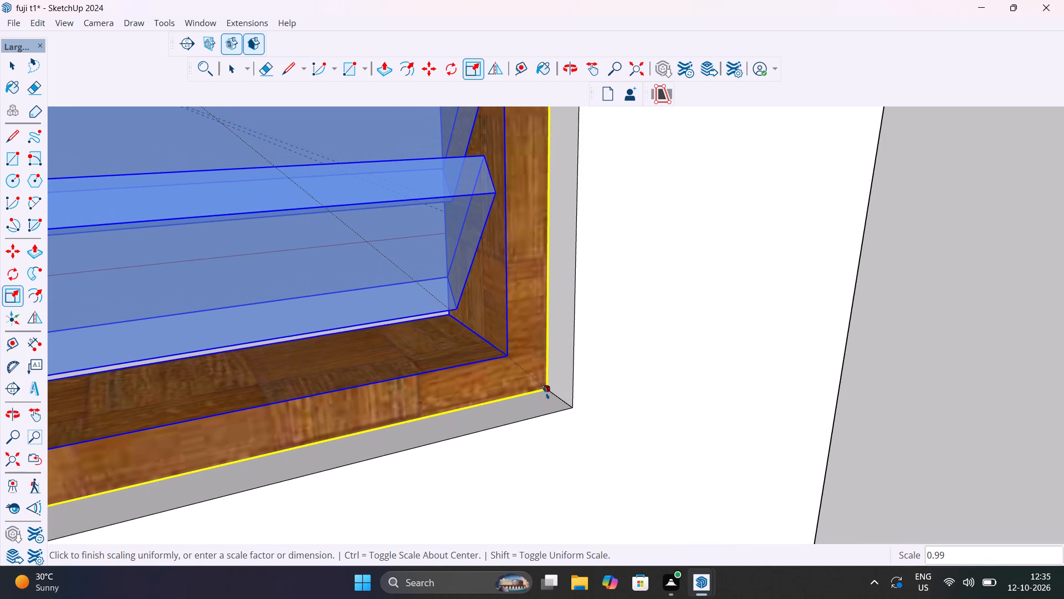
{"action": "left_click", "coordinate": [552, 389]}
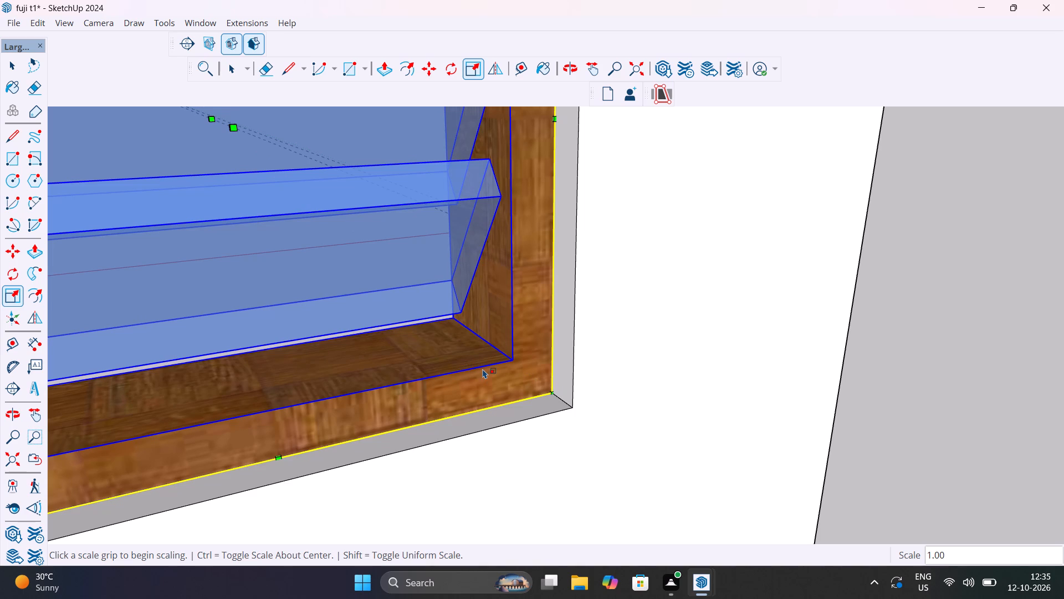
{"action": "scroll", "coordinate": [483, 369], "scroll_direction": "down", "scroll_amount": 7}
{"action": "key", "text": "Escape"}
Scale the ventilator uniformly by about 0.81 from its lower outside corner.
{"action": "scroll", "coordinate": [358, 330], "scroll_direction": "down", "scroll_amount": 13}
{"action": "middle_click_drag", "start_coordinate": [377, 347], "coordinate": [431, 350]}
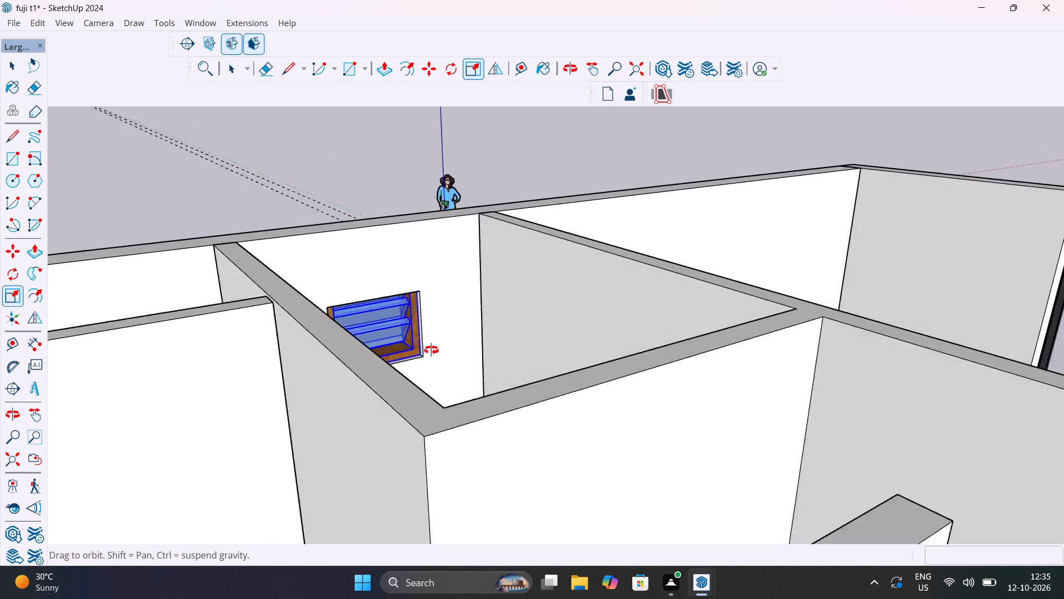
{"action": "middle_click_drag", "start_coordinate": [431, 350], "coordinate": [962, 385]}
{"action": "scroll", "coordinate": [758, 325], "scroll_direction": "up", "scroll_amount": 10}
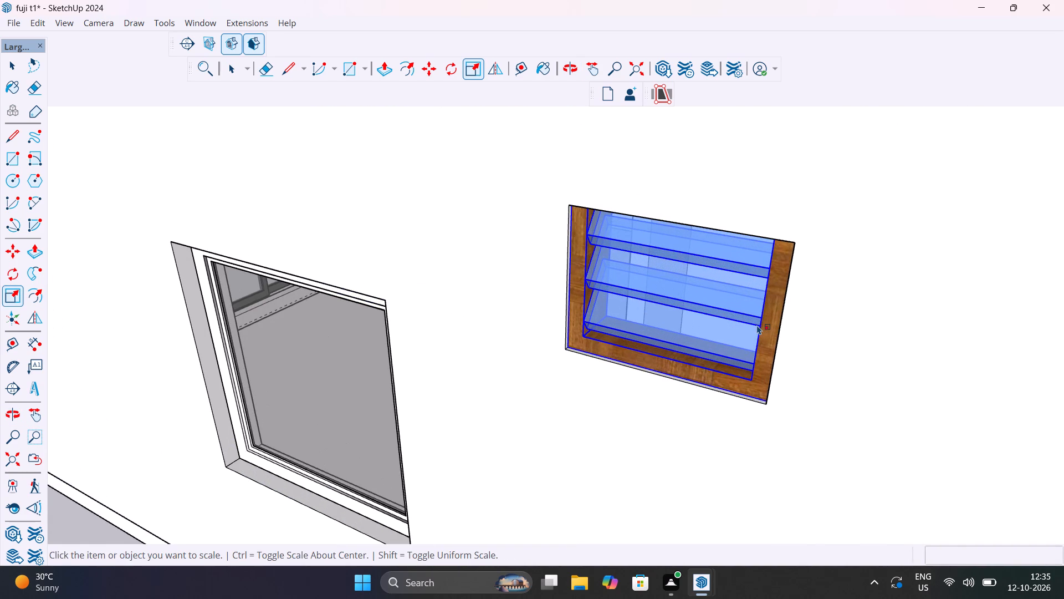
{"action": "key", "text": "s"}
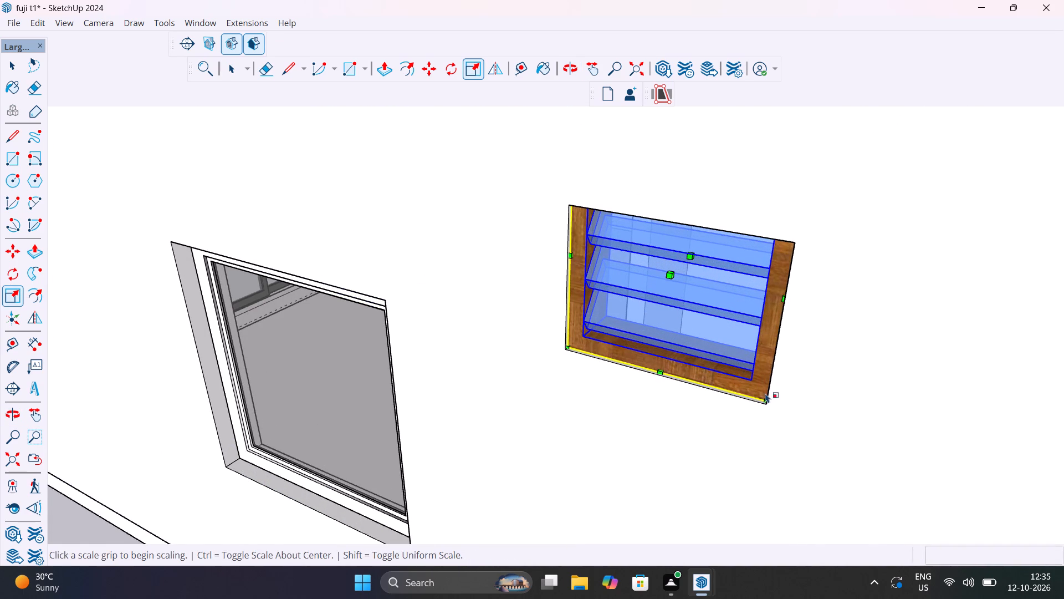
{"action": "left_click", "coordinate": [764, 397]}
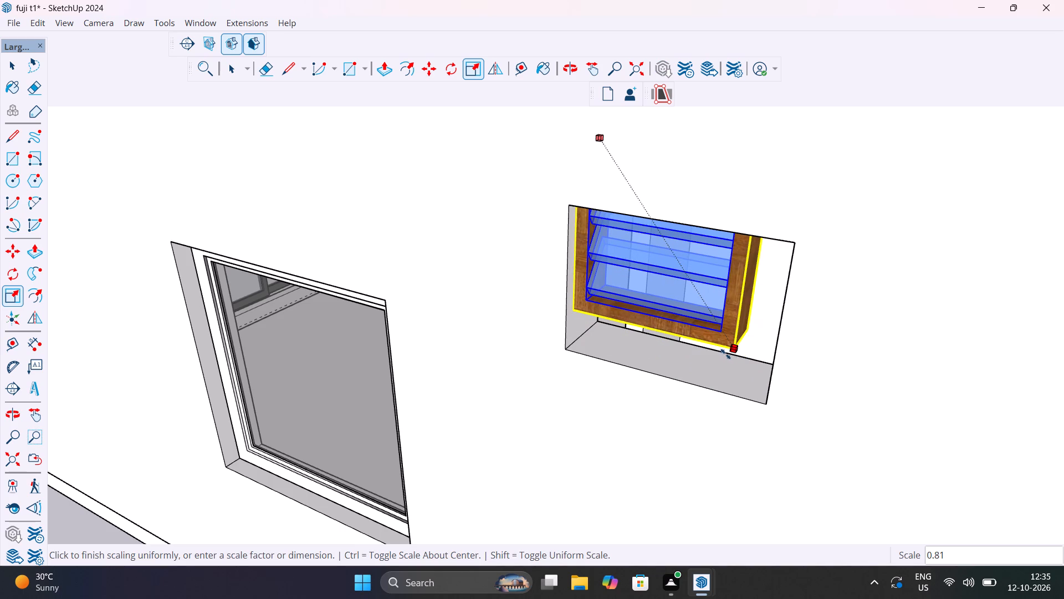
{"action": "left_click", "coordinate": [725, 354]}
Move the ventilator about 10 1/2" by its lower front corner towards the opening's lower outside corner.
{"action": "key", "text": "m"}
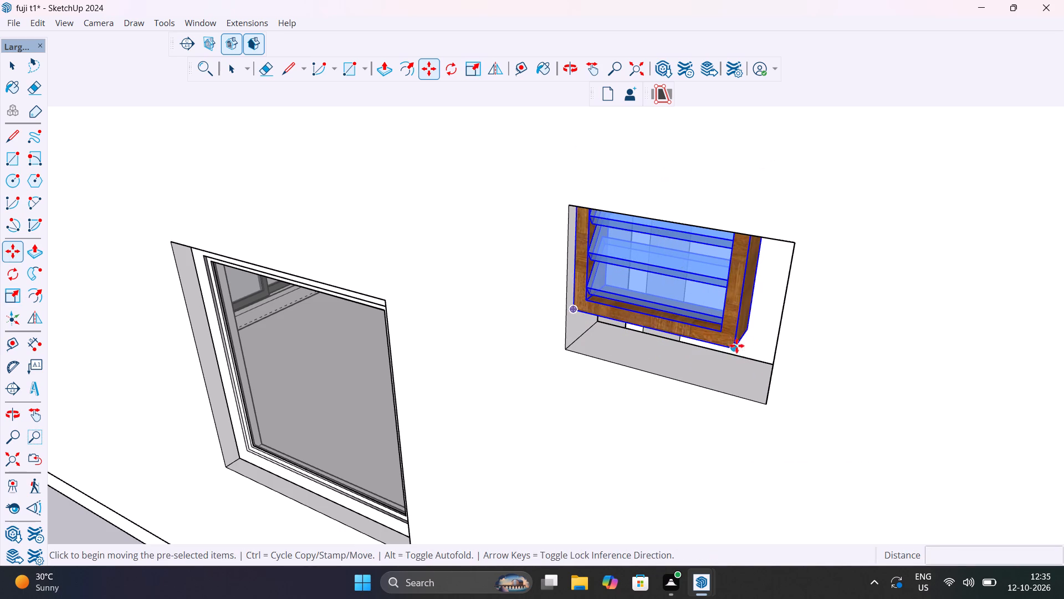
{"action": "left_click", "coordinate": [730, 346]}
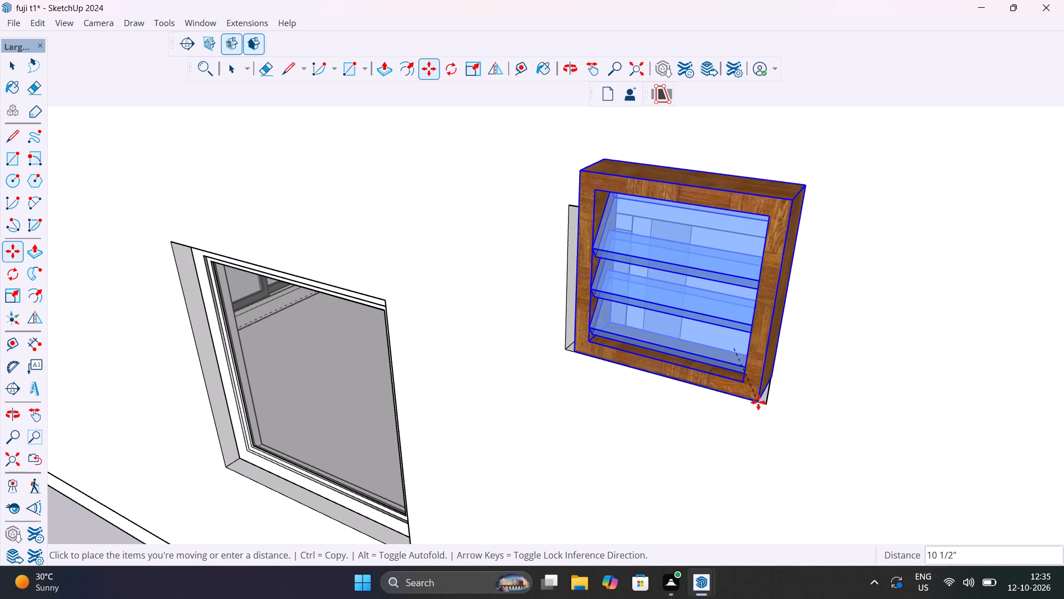
{"action": "left_click", "coordinate": [758, 402]}
Scale the ventilator uniformly by about 0.58 from its upper back corner so it is lower than the opening.
{"action": "key", "text": "s"}
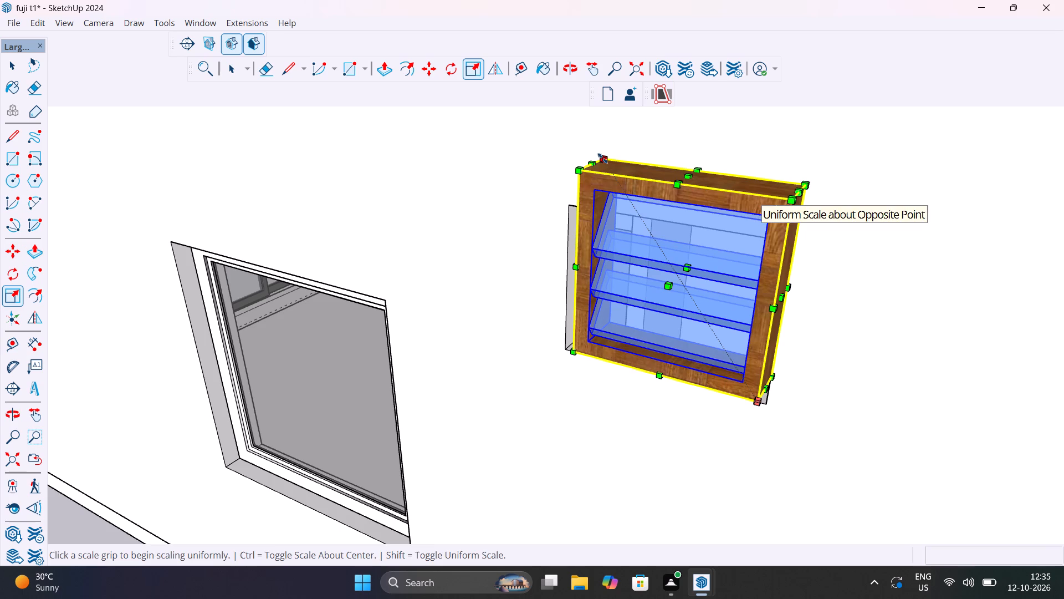
{"action": "left_click", "coordinate": [602, 158]}
{"action": "left_click", "coordinate": [655, 265]}
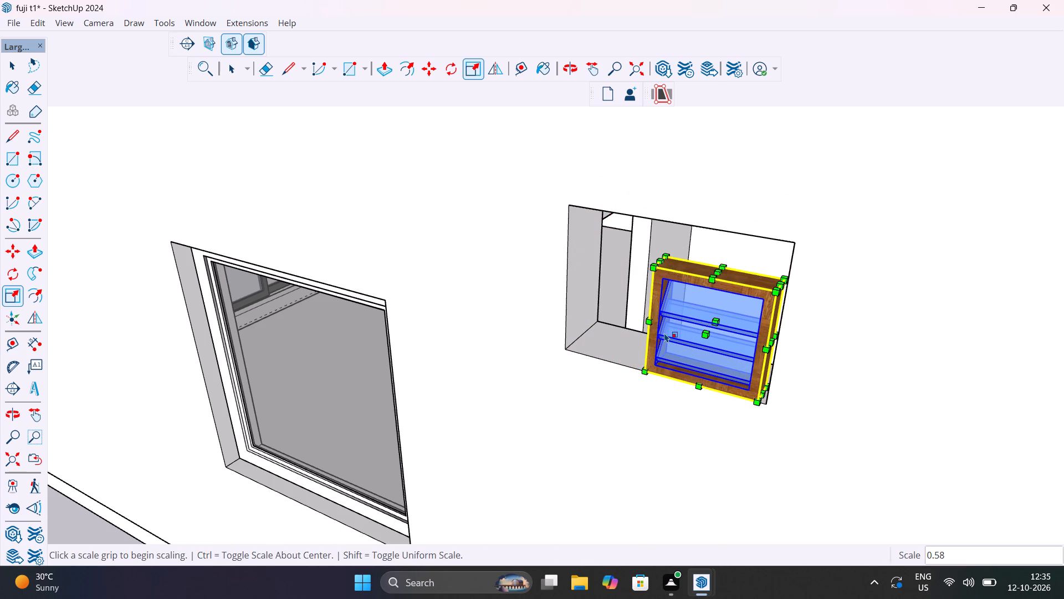
Move the ventilator about 1' 4 1/2" along the sill to the opening's opposite lower corner, beside the large window.
{"action": "scroll", "coordinate": [664, 333], "scroll_direction": "up", "scroll_amount": 6}
{"action": "middle_click_drag", "start_coordinate": [720, 364], "coordinate": [760, 378]}
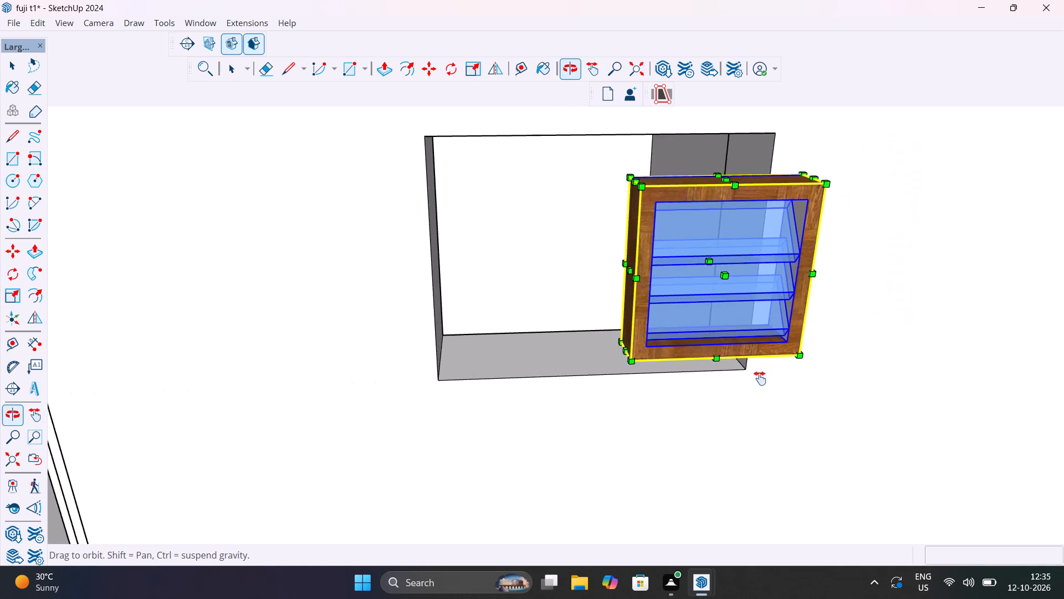
{"action": "middle_click_drag", "start_coordinate": [760, 378], "coordinate": [769, 382]}
{"action": "scroll", "coordinate": [613, 219], "scroll_direction": "up", "scroll_amount": 6}
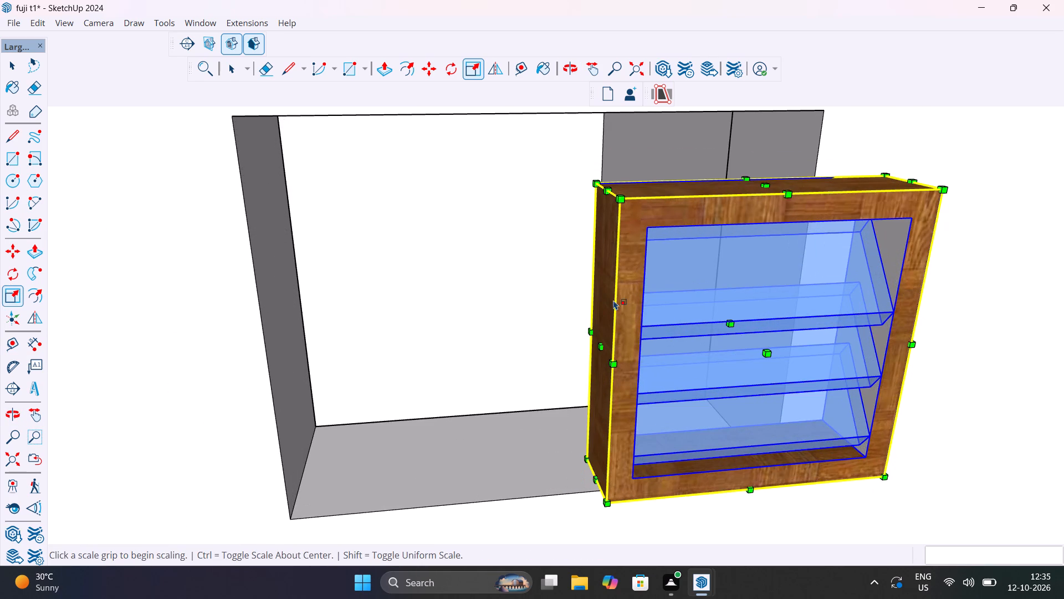
{"action": "scroll", "coordinate": [613, 305], "scroll_direction": "down", "scroll_amount": 4}
{"action": "key", "text": "m"}
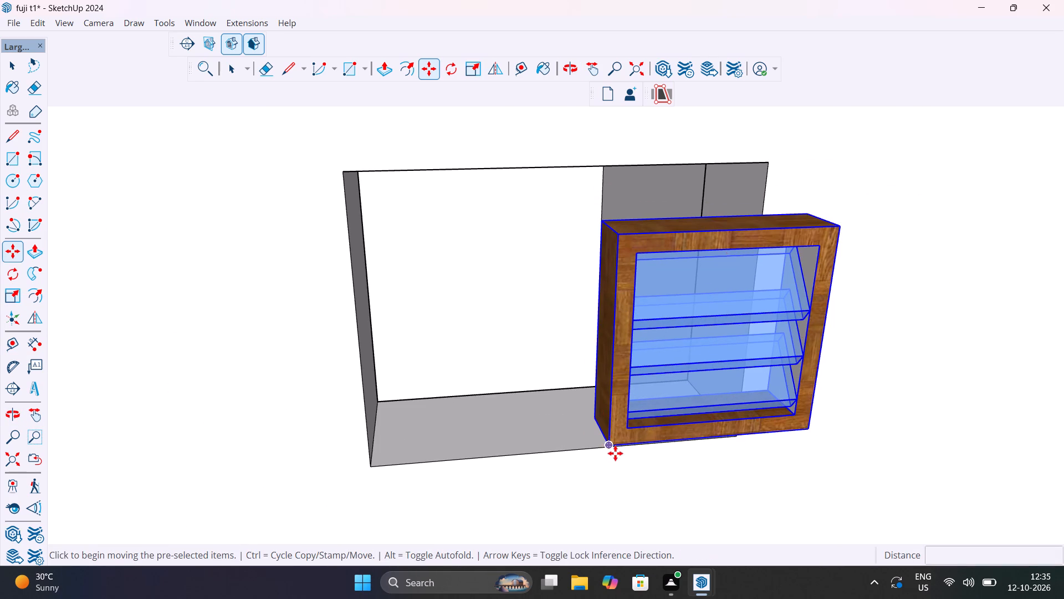
{"action": "left_click", "coordinate": [611, 443]}
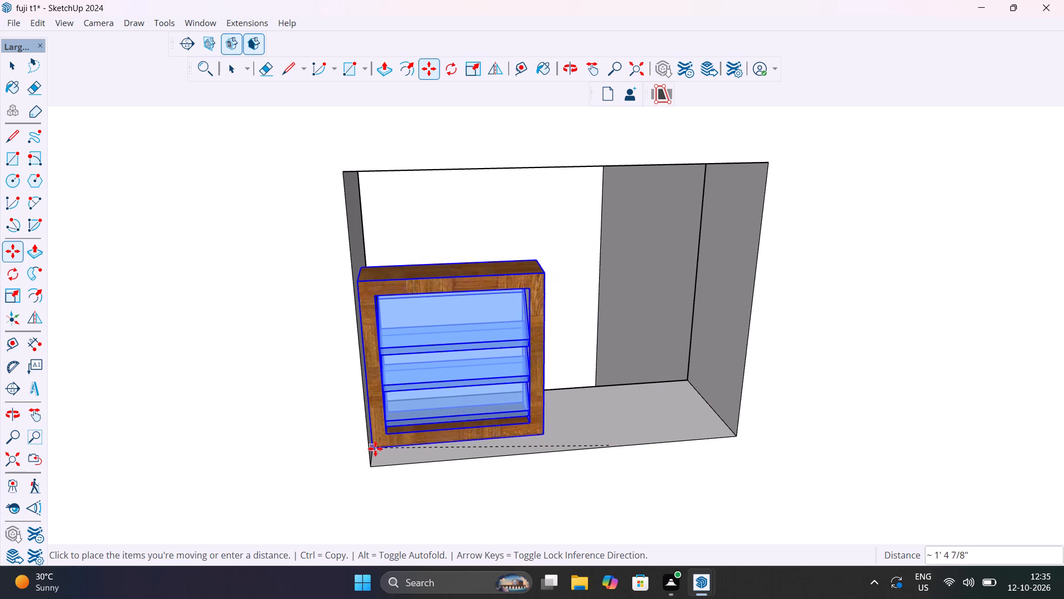
{"action": "scroll", "coordinate": [375, 449], "scroll_direction": "up", "scroll_amount": 6}
{"action": "left_click", "coordinate": [369, 457]}
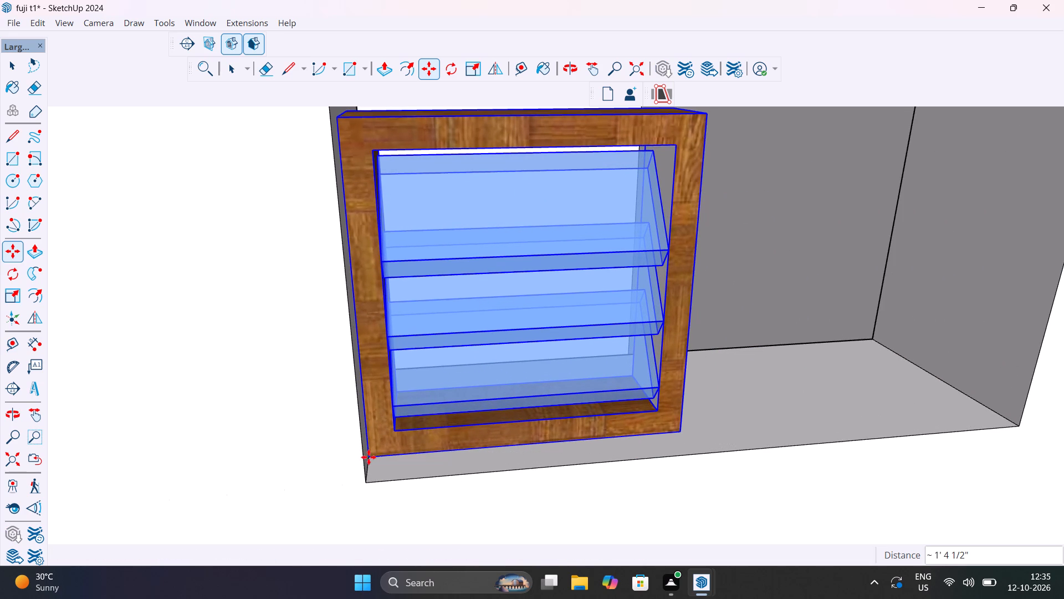
Stretch the ventilator's width by about 2.13 along the red axis to span the opening.
{"action": "scroll", "coordinate": [468, 435], "scroll_direction": "down", "scroll_amount": 7}
{"action": "scroll", "coordinate": [551, 397], "scroll_direction": "down", "scroll_amount": 1}
{"action": "middle_click_drag", "start_coordinate": [551, 397], "coordinate": [408, 383]}
{"action": "key", "text": "s"}
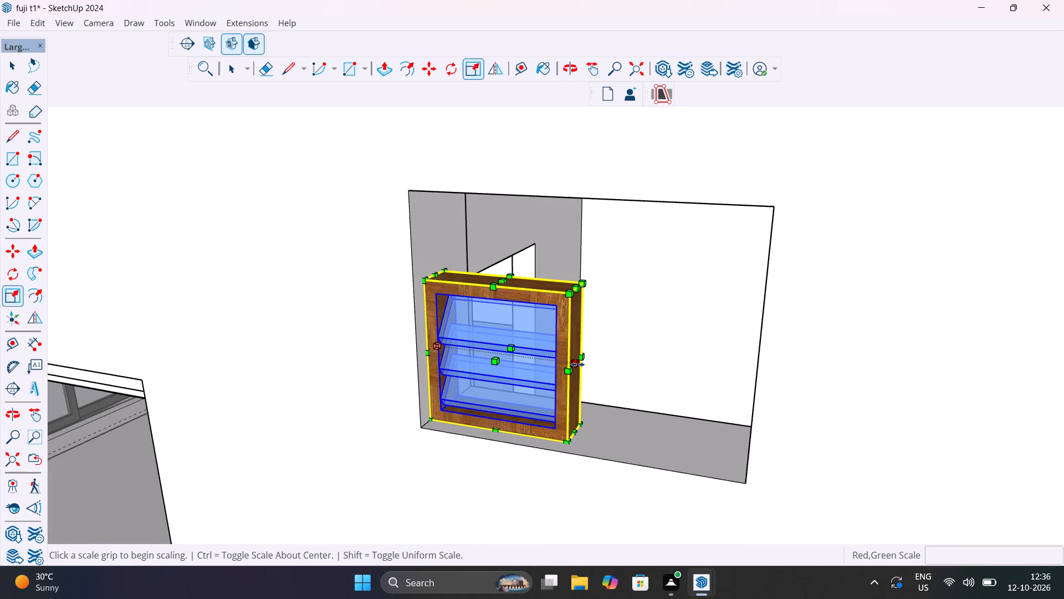
{"action": "left_click", "coordinate": [577, 364]}
{"action": "left_click", "coordinate": [758, 385]}
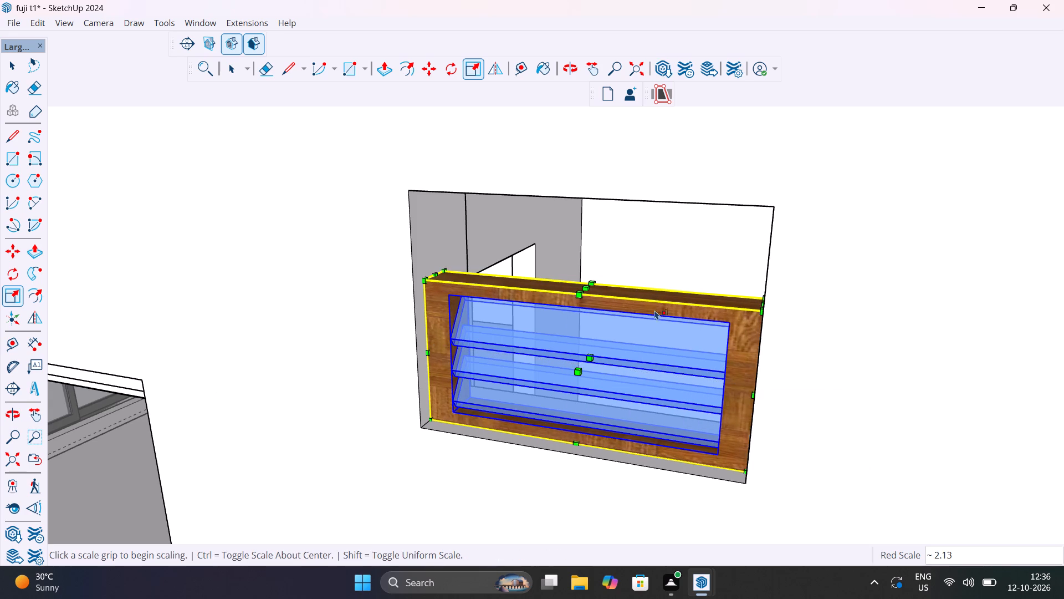
Stretch the ventilator's height by about 1.60 along the blue axis to reach the top of the opening.
{"action": "left_click", "coordinate": [584, 285]}
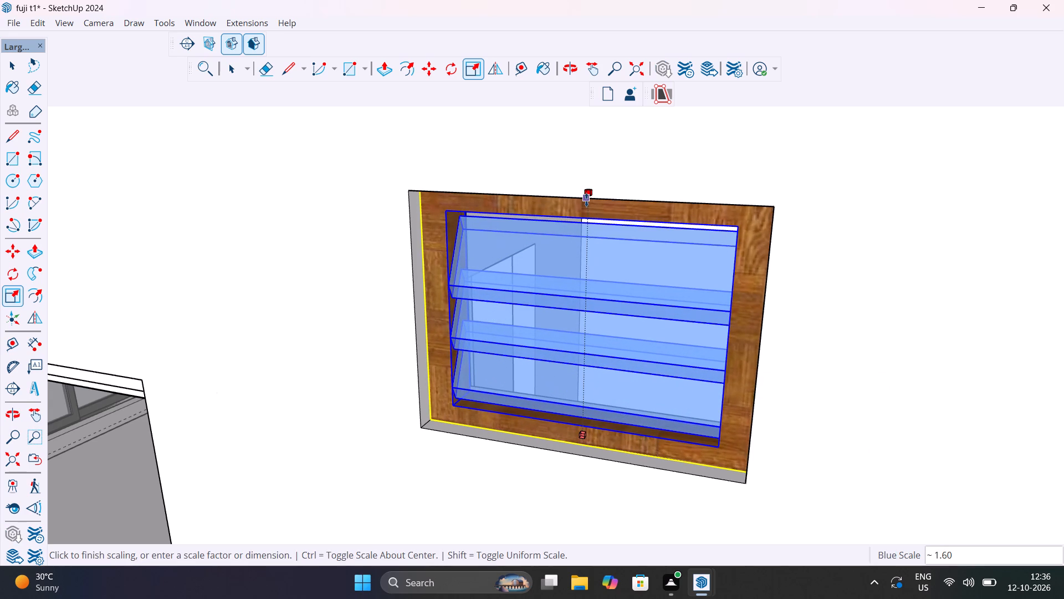
{"action": "left_click", "coordinate": [586, 200]}
Copy the fitted ventilator by its lower corner about 34' 9 1/2" across the building into the small opening in the opposite outer wall.
{"action": "middle_click_drag", "start_coordinate": [599, 360], "coordinate": [825, 390]}
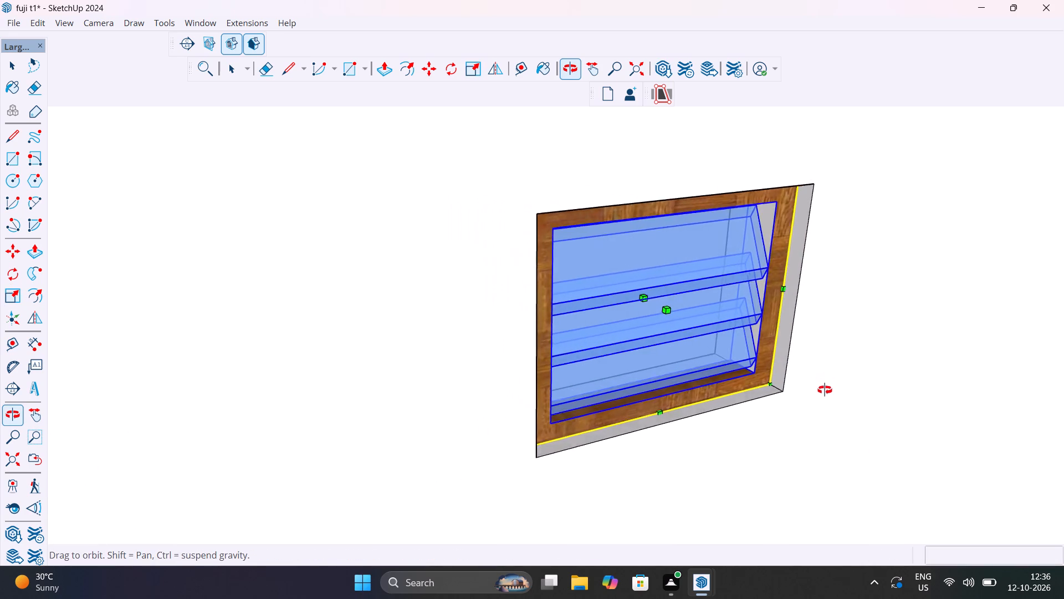
{"action": "middle_click_drag", "start_coordinate": [825, 390], "coordinate": [643, 405]}
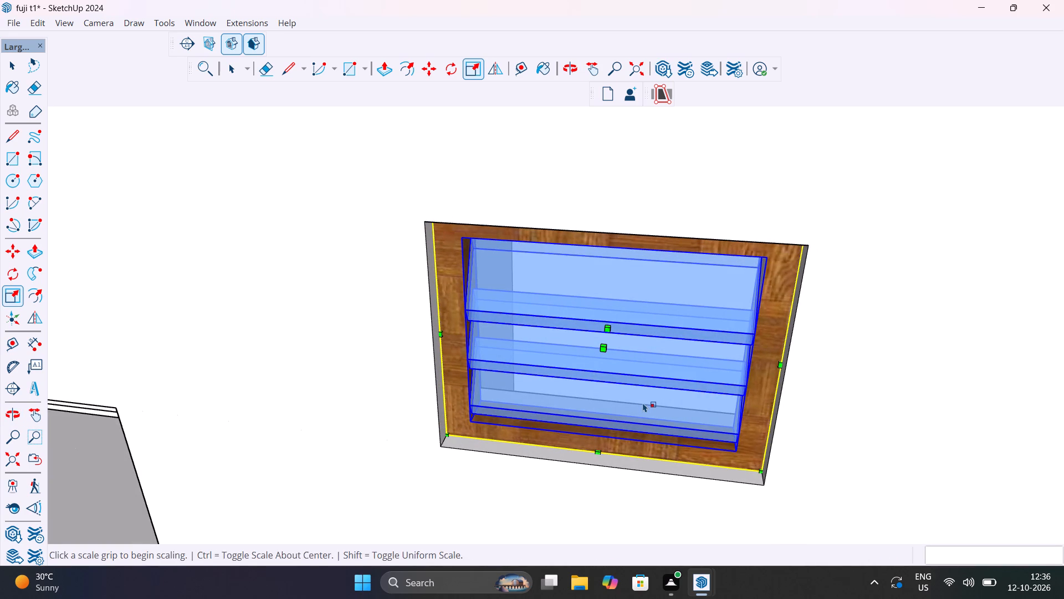
{"action": "key", "text": "m"}
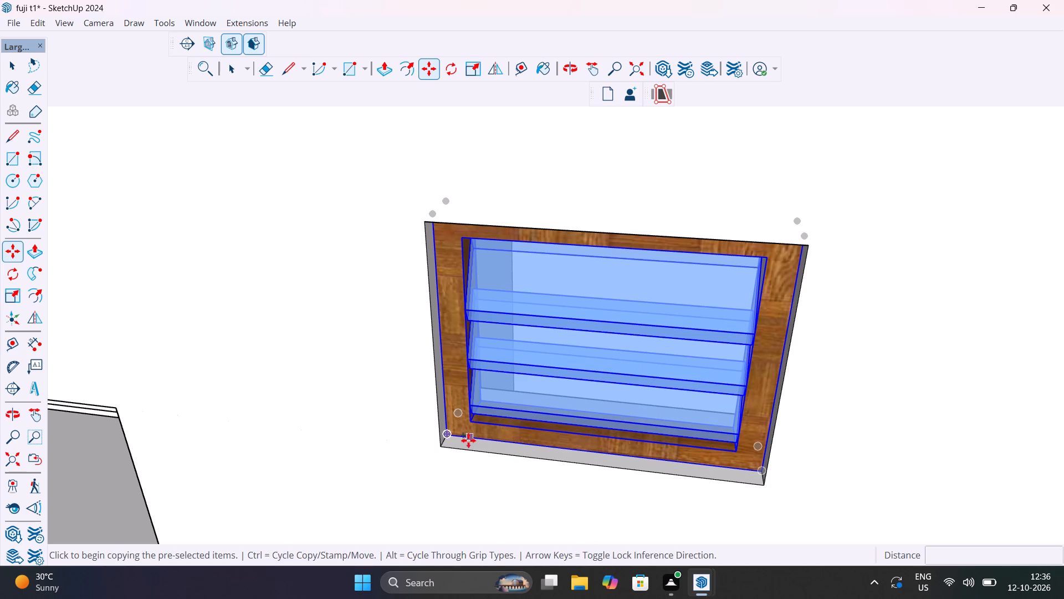
{"action": "left_click", "coordinate": [451, 436]}
{"action": "scroll", "coordinate": [670, 468], "scroll_direction": "down", "scroll_amount": 16}
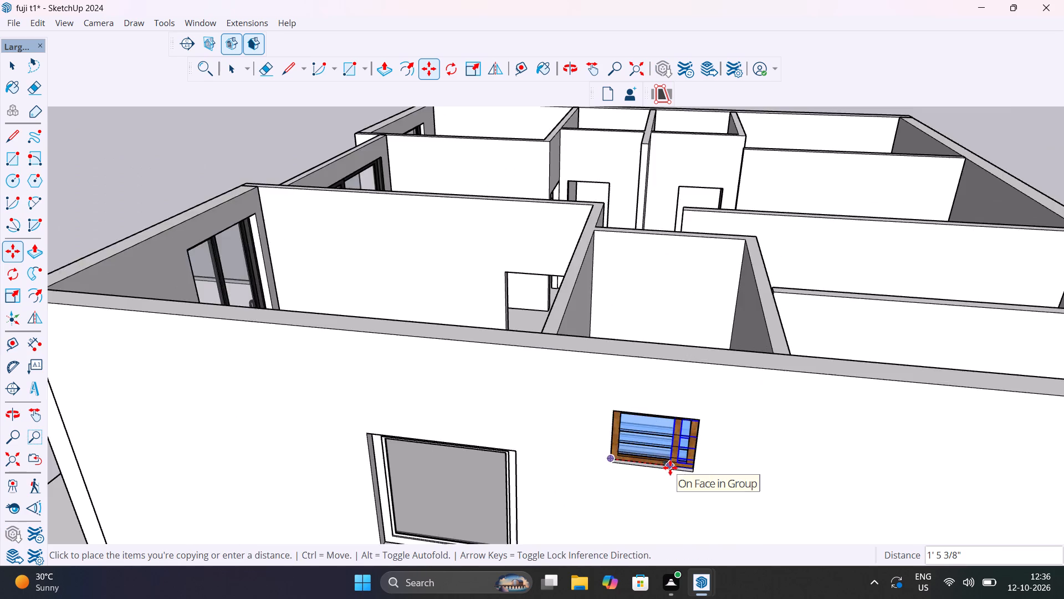
{"action": "scroll", "coordinate": [670, 468], "scroll_direction": "down", "scroll_amount": 7}
{"action": "scroll", "coordinate": [695, 241], "scroll_direction": "up", "scroll_amount": 15}
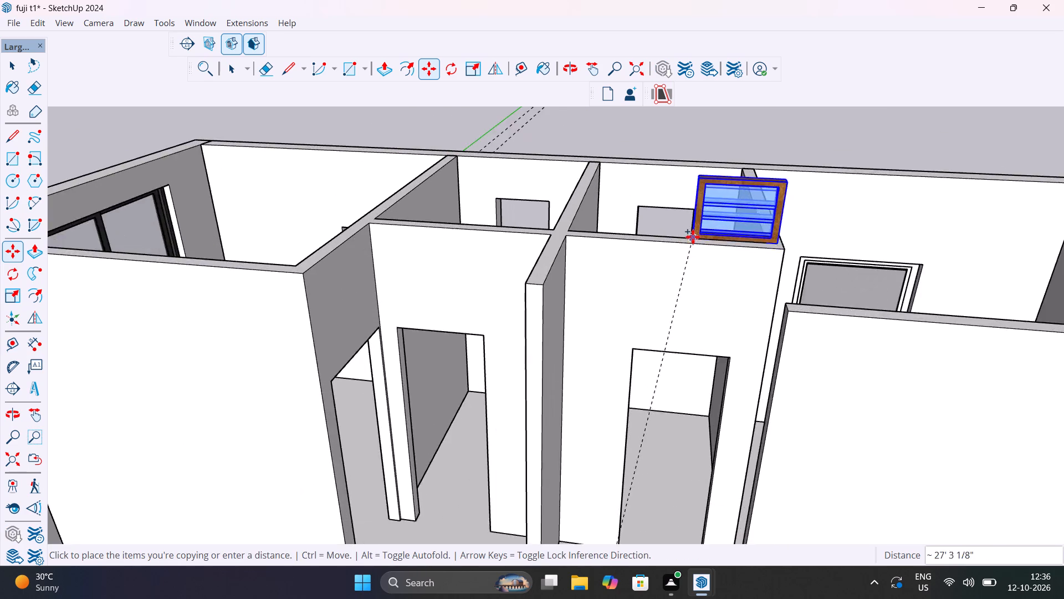
{"action": "scroll", "coordinate": [693, 237], "scroll_direction": "up", "scroll_amount": 4}
{"action": "middle_click_drag", "start_coordinate": [727, 264], "coordinate": [652, 388]}
{"action": "scroll", "coordinate": [681, 360], "scroll_direction": "down", "scroll_amount": 8}
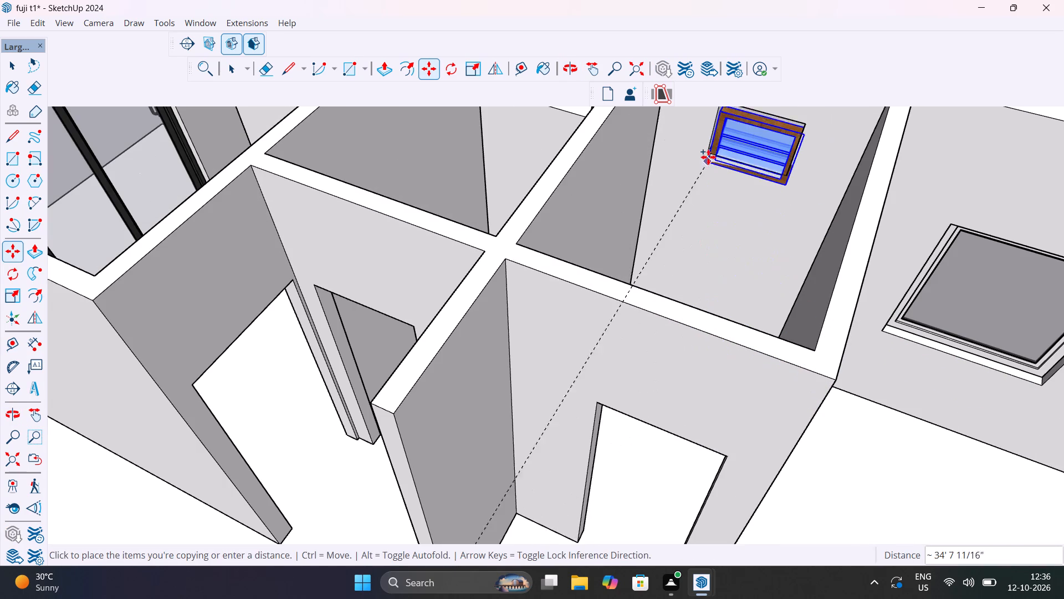
{"action": "scroll", "coordinate": [720, 149], "scroll_direction": "up", "scroll_amount": 11}
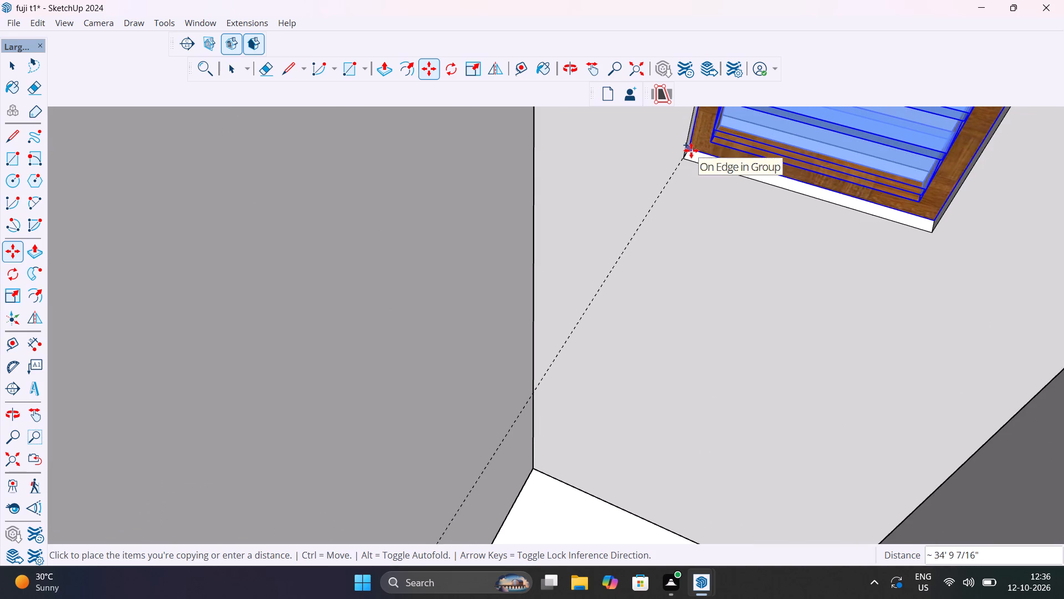
{"action": "left_click", "coordinate": [691, 150]}
Copy the ventilator by its lower corner along the same outer wall to the neighbouring empty small opening.
{"action": "scroll", "coordinate": [730, 167], "scroll_direction": "down", "scroll_amount": 14}
{"action": "middle_click_drag", "start_coordinate": [828, 179], "coordinate": [419, 194]}
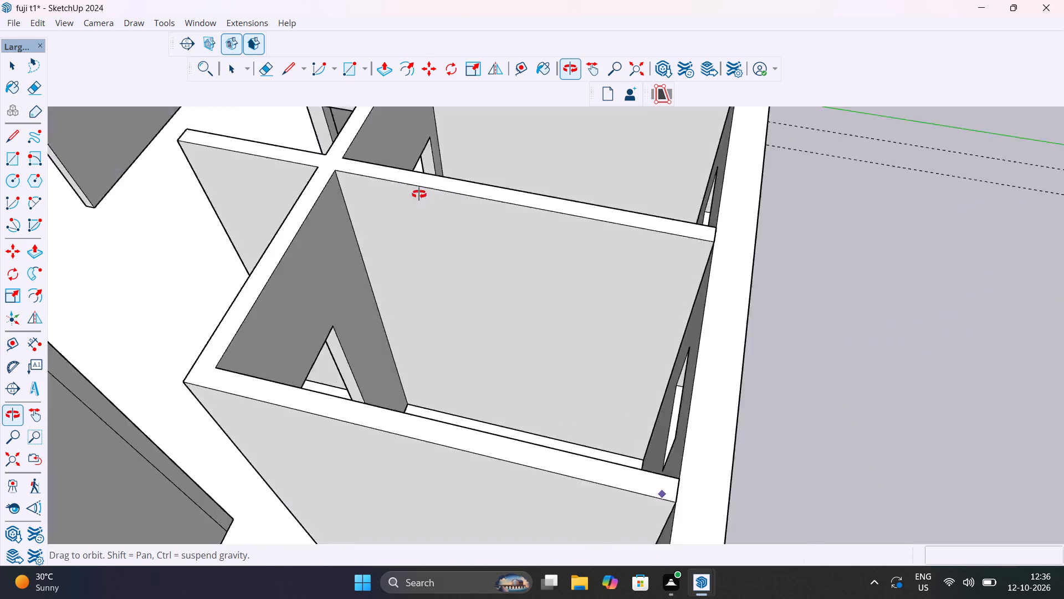
{"action": "middle_click_drag", "start_coordinate": [419, 194], "coordinate": [124, 128]}
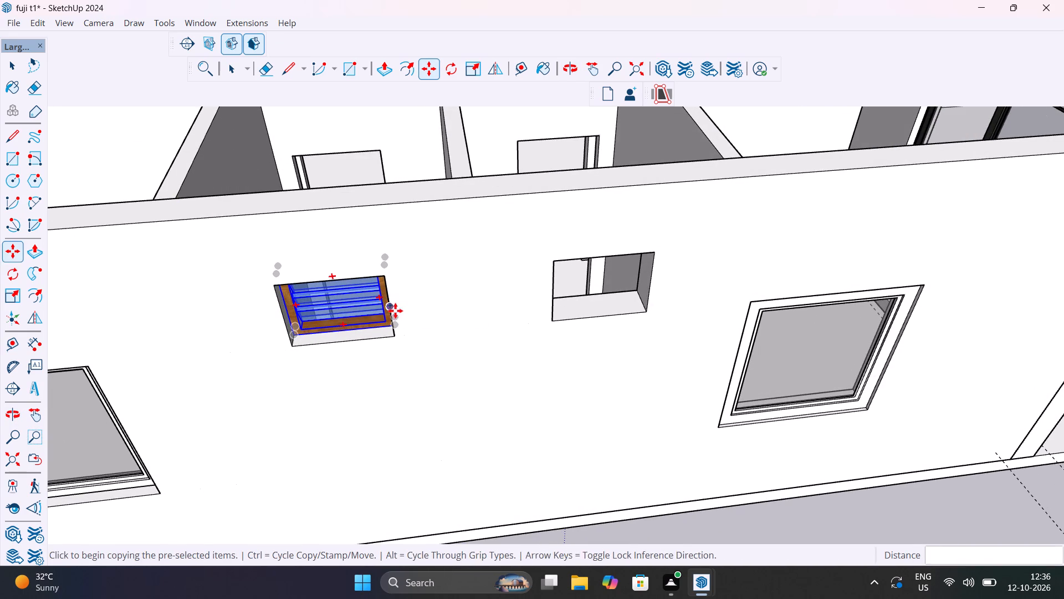
{"action": "left_click", "coordinate": [389, 324]}
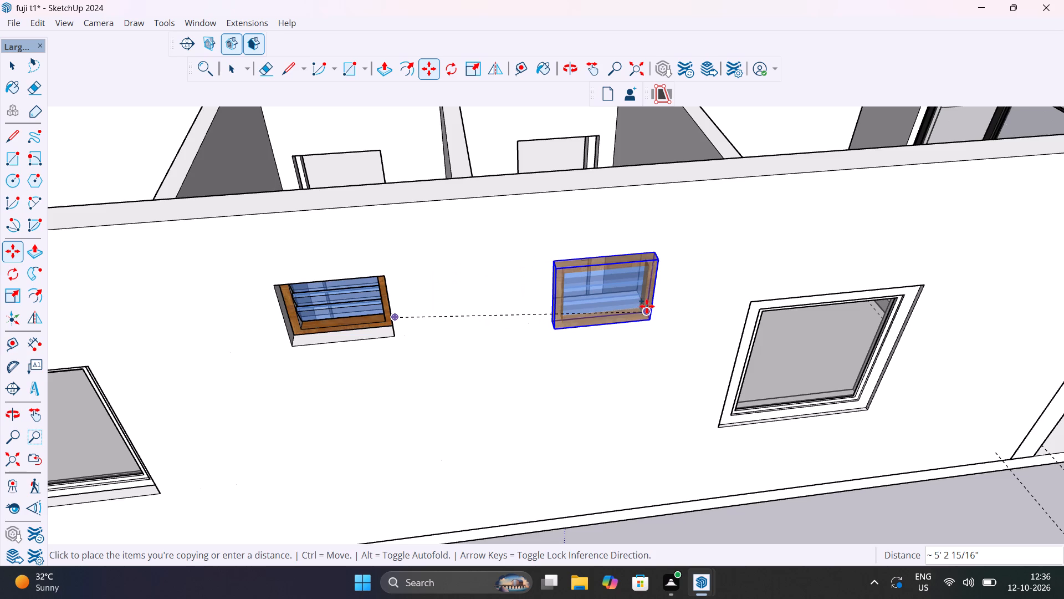
{"action": "scroll", "coordinate": [647, 306], "scroll_direction": "up", "scroll_amount": 10}
{"action": "left_click", "coordinate": [671, 309]}
{"action": "scroll", "coordinate": [418, 361], "scroll_direction": "down", "scroll_amount": 6}
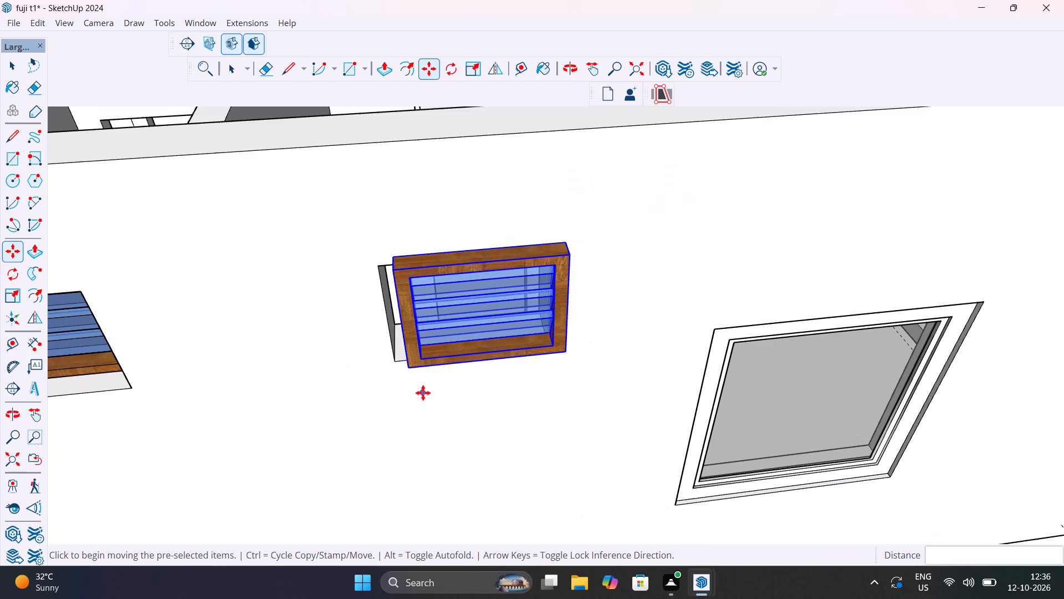
{"action": "key", "text": "space"}
Examine how the placed ventilators sit within the depth of their wall openings, from inside and outside the building.
{"action": "scroll", "coordinate": [282, 373], "scroll_direction": "down", "scroll_amount": 8}
{"action": "middle_click_drag", "start_coordinate": [139, 373], "coordinate": [218, 244]}
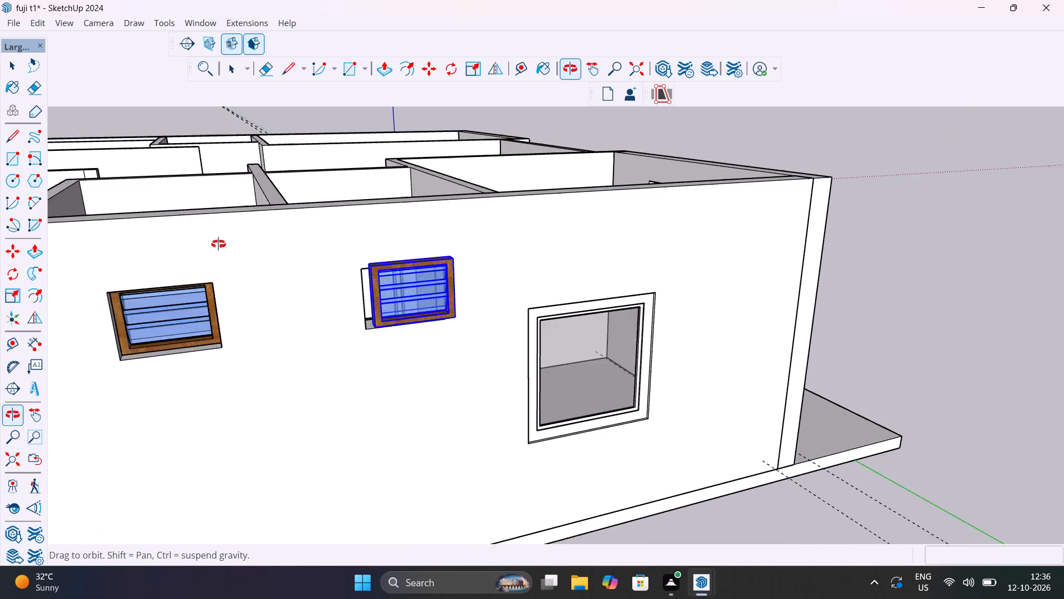
{"action": "middle_click_drag", "start_coordinate": [218, 244], "coordinate": [456, 297]}
{"action": "scroll", "coordinate": [421, 317], "scroll_direction": "down", "scroll_amount": 16}
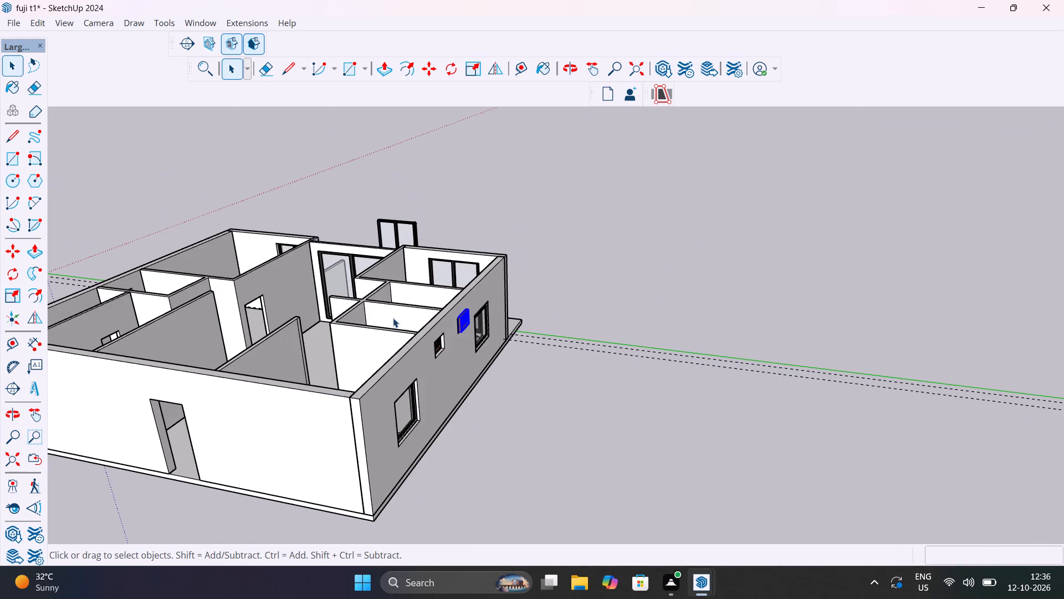
{"action": "middle_click_drag", "start_coordinate": [140, 296], "coordinate": [318, 484], "text": "shift"}
{"action": "scroll", "coordinate": [314, 474], "scroll_direction": "down", "scroll_amount": 1}
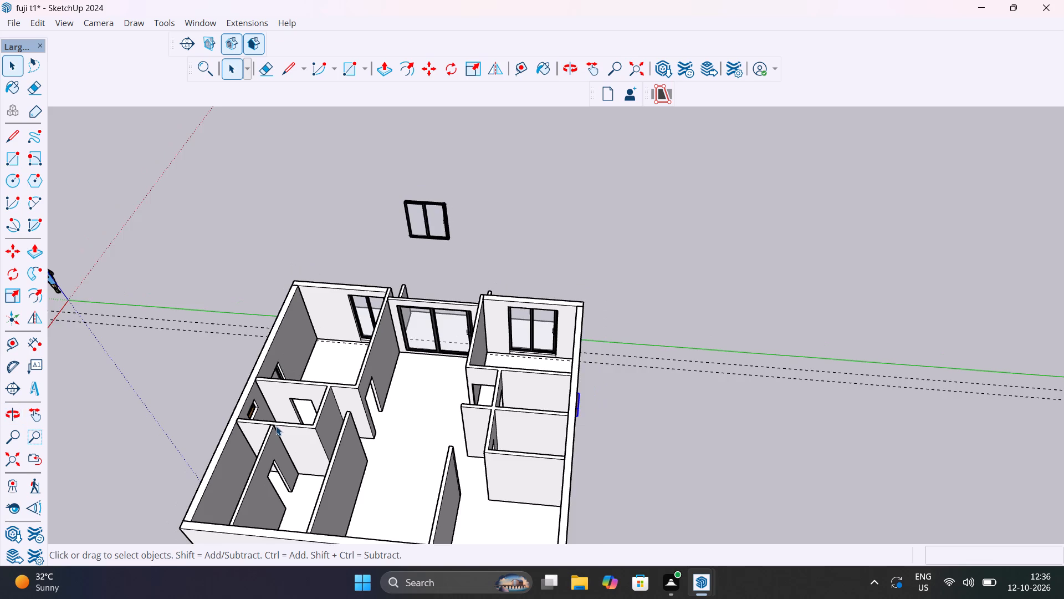
{"action": "scroll", "coordinate": [272, 422], "scroll_direction": "up", "scroll_amount": 20}
{"action": "scroll", "coordinate": [272, 422], "scroll_direction": "up", "scroll_amount": 5}
{"action": "middle_click_drag", "start_coordinate": [288, 418], "coordinate": [178, 383]}
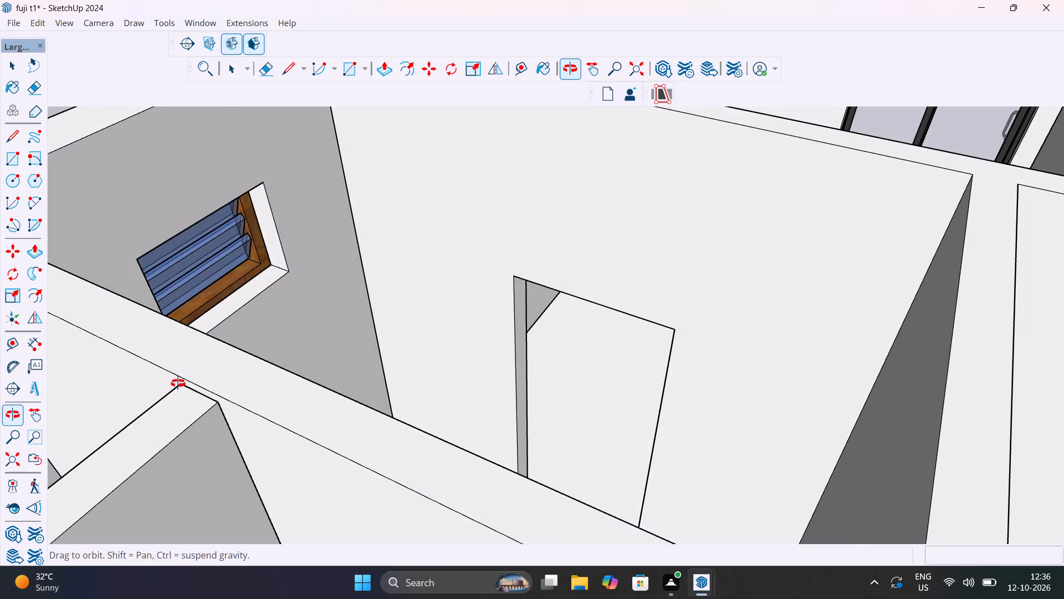
{"action": "middle_click_drag", "start_coordinate": [178, 383], "coordinate": [567, 373]}
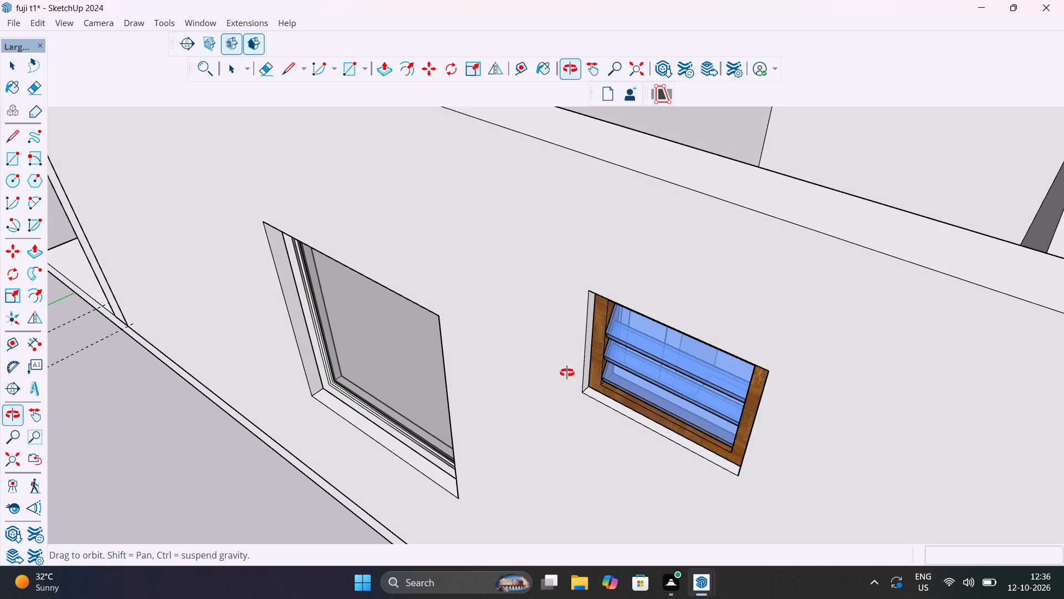
{"action": "middle_click_drag", "start_coordinate": [567, 373], "coordinate": [465, 346]}
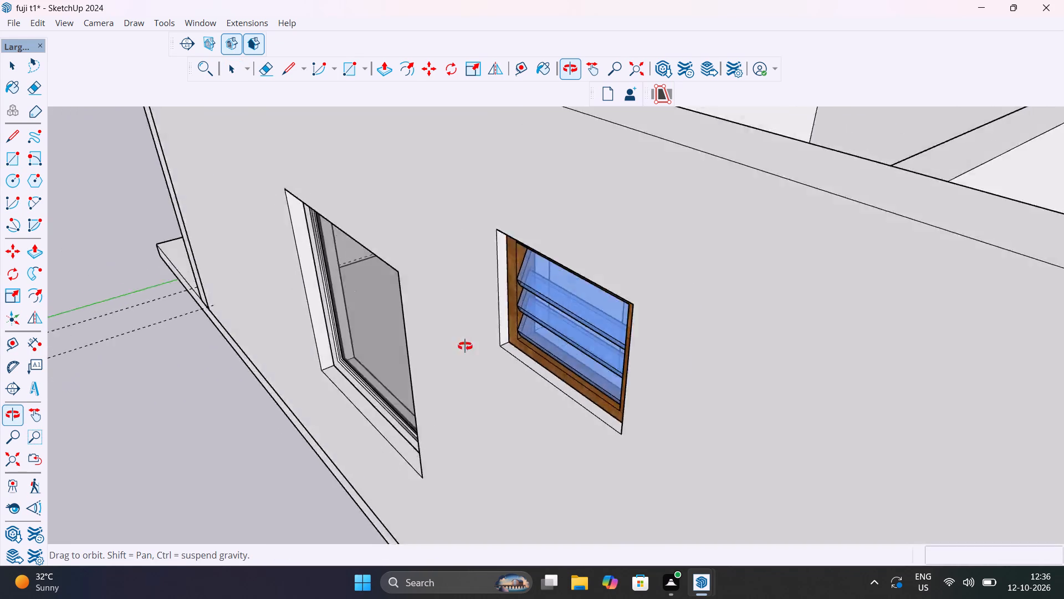
{"action": "middle_click_drag", "start_coordinate": [465, 346], "coordinate": [197, 446]}
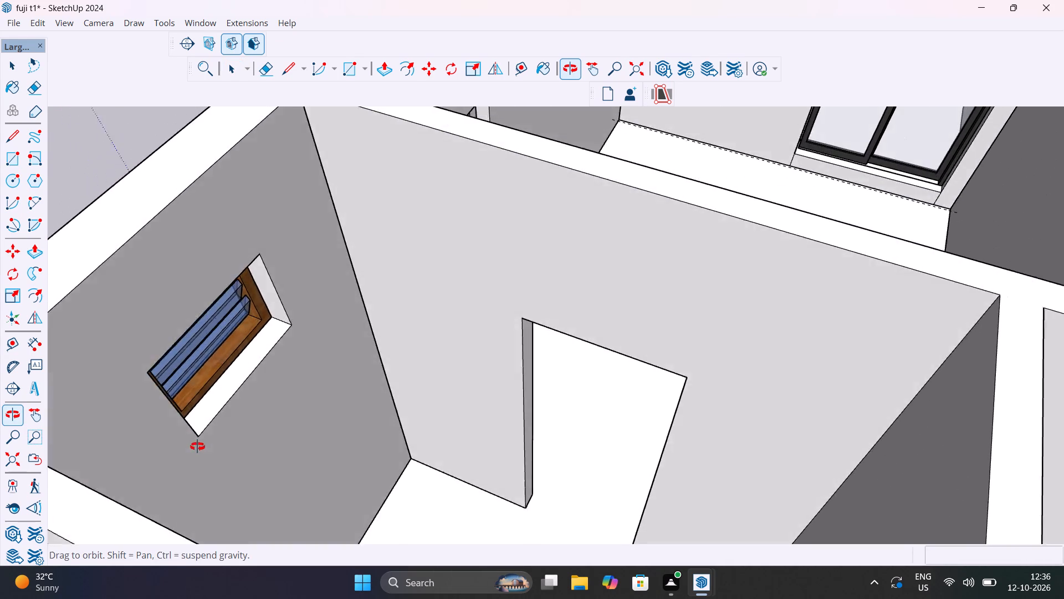
{"action": "middle_click_drag", "start_coordinate": [197, 446], "coordinate": [566, 364]}
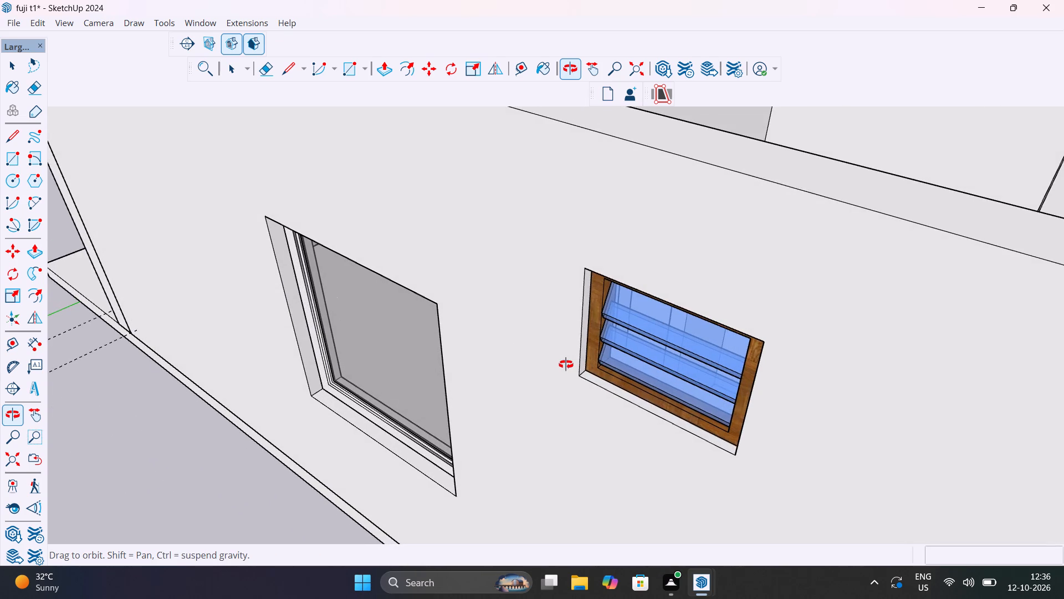
{"action": "middle_click_drag", "start_coordinate": [566, 364], "coordinate": [229, 353]}
{"action": "scroll", "coordinate": [336, 377], "scroll_direction": "down", "scroll_amount": 20}
{"action": "scroll", "coordinate": [336, 377], "scroll_direction": "down", "scroll_amount": 3}
{"action": "scroll", "coordinate": [617, 389], "scroll_direction": "down", "scroll_amount": 5}
{"action": "middle_click_drag", "start_coordinate": [658, 415], "coordinate": [402, 356]}
{"action": "scroll", "coordinate": [408, 363], "scroll_direction": "down", "scroll_amount": 1}
{"action": "middle_click_drag", "start_coordinate": [535, 435], "coordinate": [464, 324]}
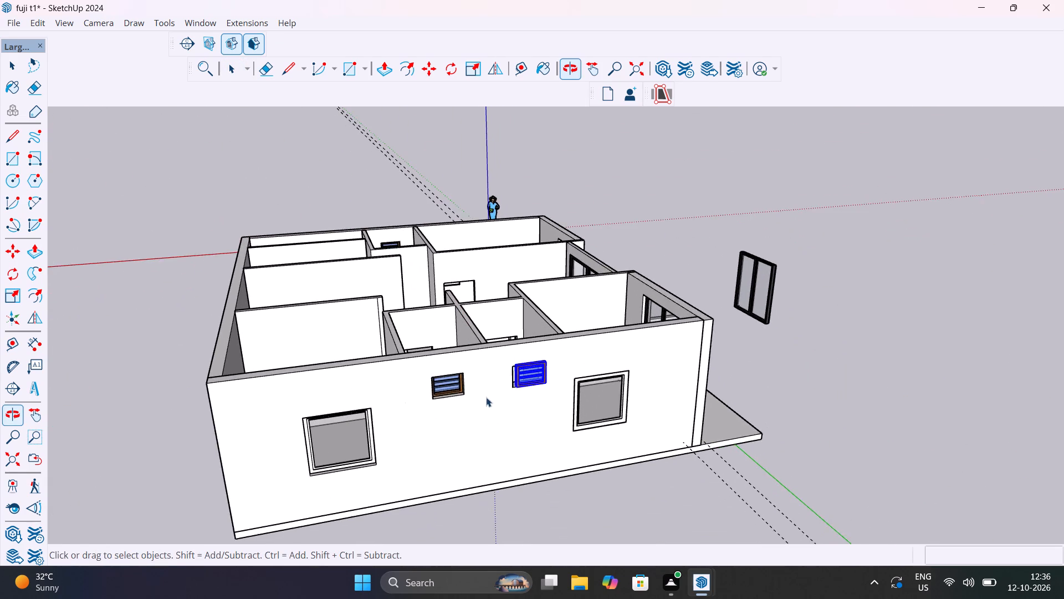
{"action": "scroll", "coordinate": [466, 385], "scroll_direction": "up", "scroll_amount": 20}
{"action": "scroll", "coordinate": [466, 385], "scroll_direction": "up", "scroll_amount": 3}
{"action": "middle_click_drag", "start_coordinate": [436, 419], "coordinate": [527, 415]}
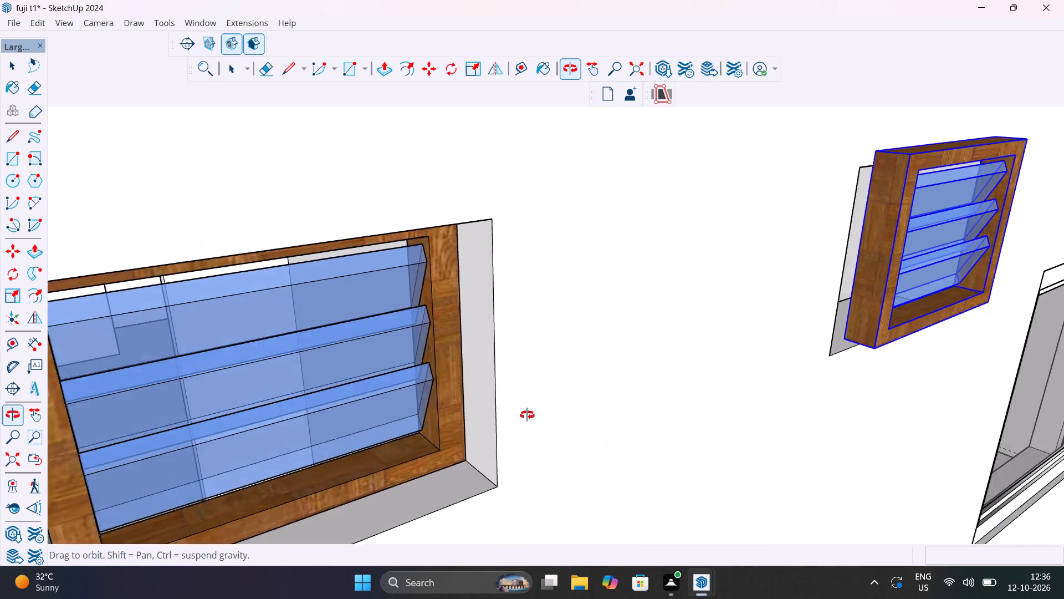
{"action": "middle_click_drag", "start_coordinate": [527, 415], "coordinate": [582, 413]}
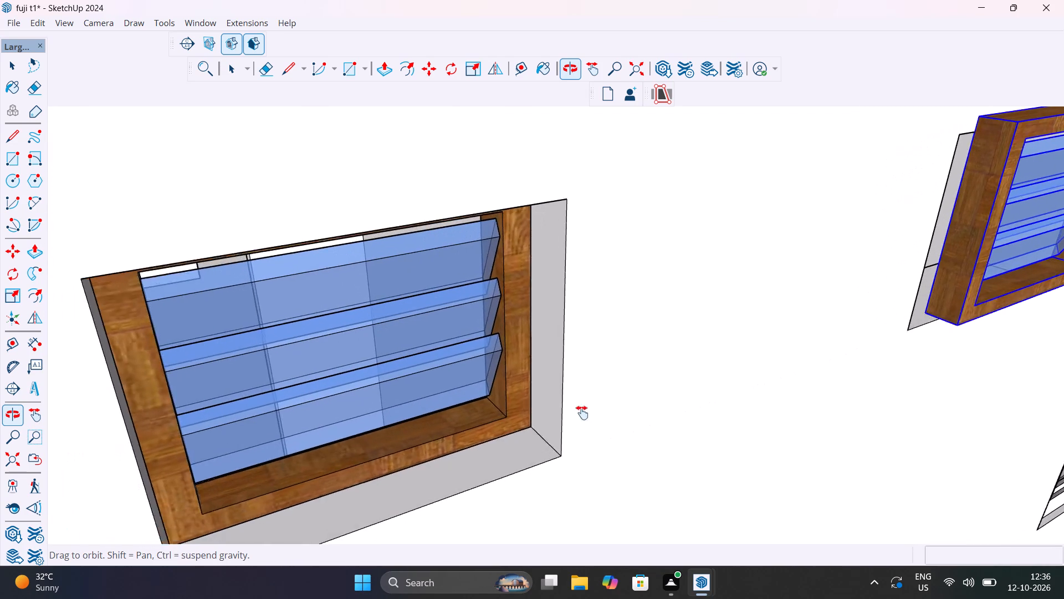
{"action": "middle_click_drag", "start_coordinate": [582, 413], "coordinate": [642, 409]}
{"action": "scroll", "coordinate": [574, 408], "scroll_direction": "up", "scroll_amount": 9}
{"action": "middle_click_drag", "start_coordinate": [501, 425], "coordinate": [530, 451]}
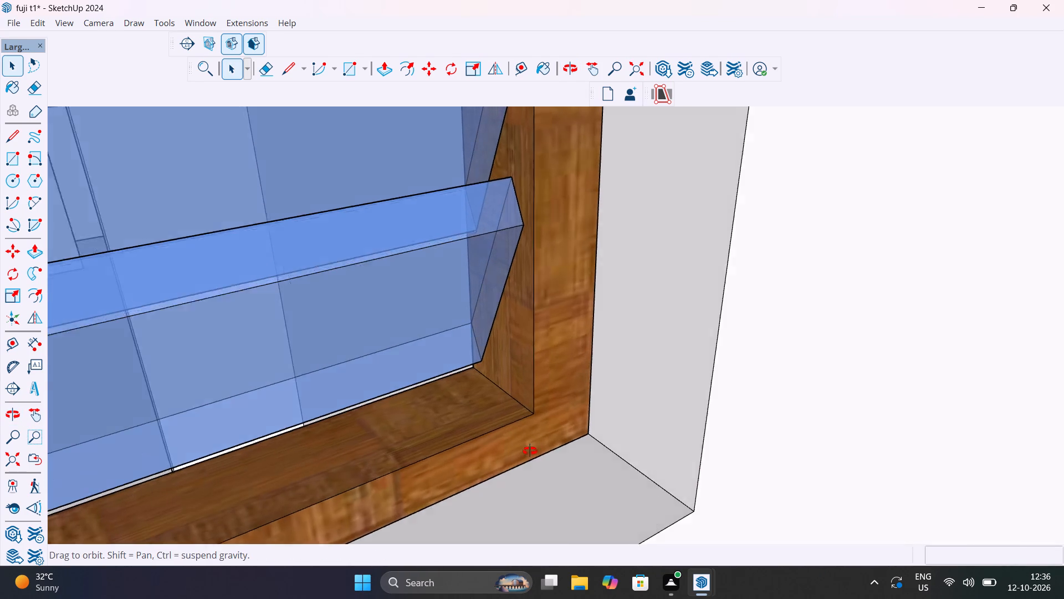
{"action": "middle_click_drag", "start_coordinate": [530, 451], "coordinate": [901, 475]}
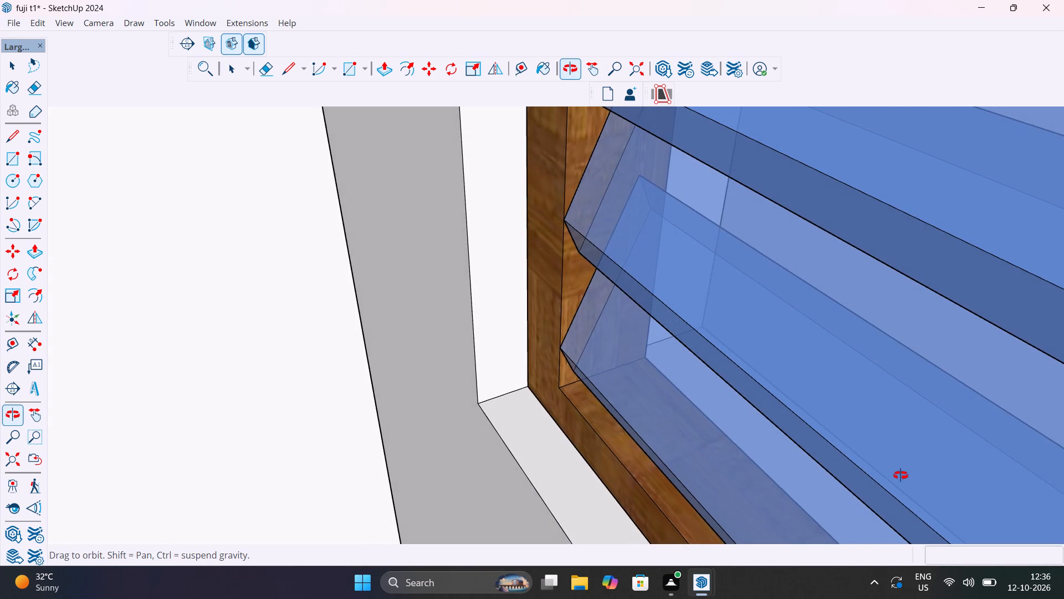
{"action": "middle_click_drag", "start_coordinate": [901, 475], "coordinate": [629, 471]}
{"action": "scroll", "coordinate": [629, 469], "scroll_direction": "down", "scroll_amount": 8}
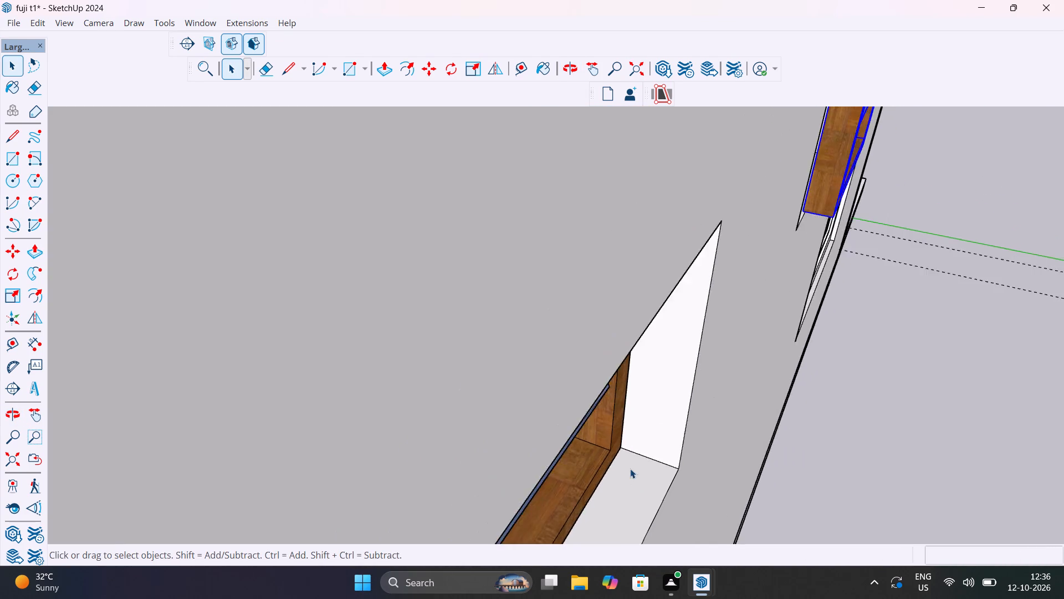
{"action": "scroll", "coordinate": [630, 469], "scroll_direction": "down", "scroll_amount": 7}
{"action": "middle_click_drag", "start_coordinate": [658, 493], "coordinate": [534, 323]}
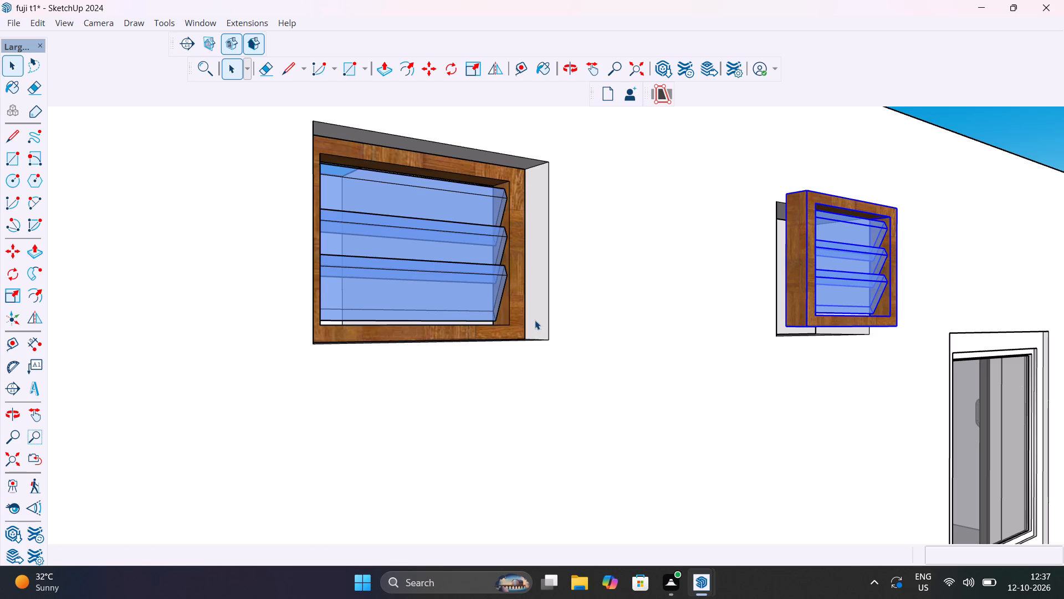
Move the second ventilator by its lower outer corner about 4 1/2" into the depth of its small wall opening.
{"action": "scroll", "coordinate": [763, 303], "scroll_direction": "down", "scroll_amount": 6}
{"action": "middle_click_drag", "start_coordinate": [815, 333], "coordinate": [760, 463]}
{"action": "scroll", "coordinate": [820, 284], "scroll_direction": "up", "scroll_amount": 11}
{"action": "scroll", "coordinate": [872, 349], "scroll_direction": "down", "scroll_amount": 5}
{"action": "middle_click_drag", "start_coordinate": [883, 397], "coordinate": [856, 396]}
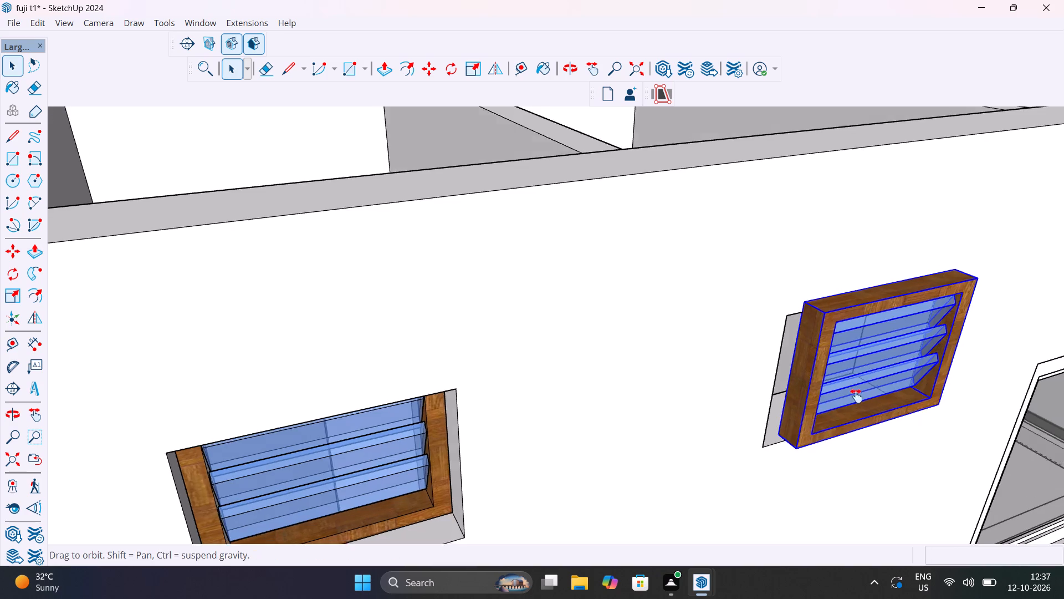
{"action": "middle_click_drag", "start_coordinate": [856, 396], "coordinate": [635, 266]}
{"action": "scroll", "coordinate": [706, 450], "scroll_direction": "up", "scroll_amount": 5}
{"action": "middle_click_drag", "start_coordinate": [707, 475], "coordinate": [733, 506]}
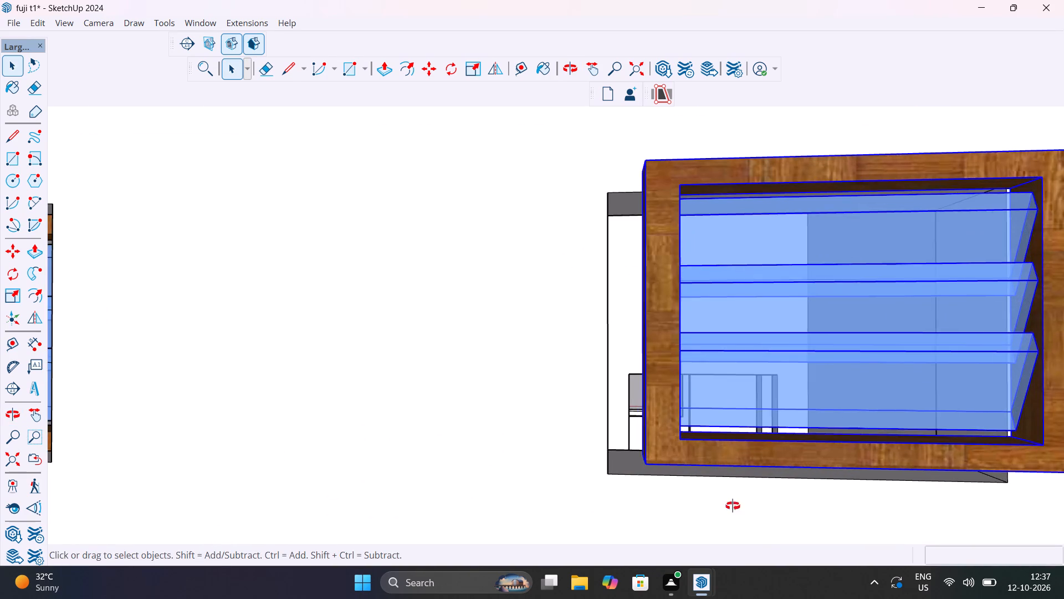
{"action": "middle_click_drag", "start_coordinate": [733, 506], "coordinate": [901, 591]}
{"action": "scroll", "coordinate": [672, 429], "scroll_direction": "up", "scroll_amount": 8}
{"action": "middle_click_drag", "start_coordinate": [661, 438], "coordinate": [658, 436]}
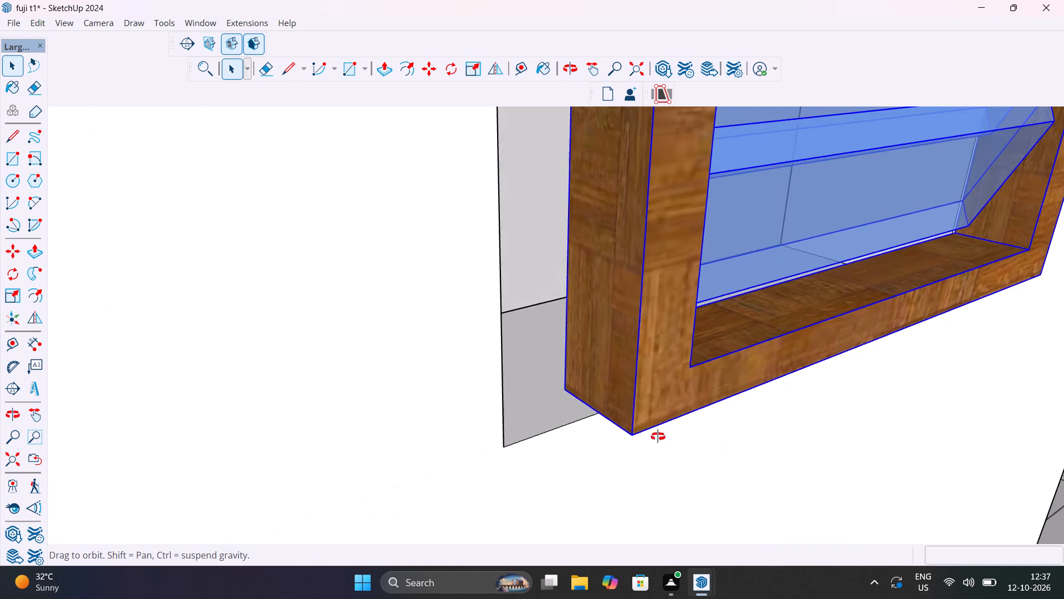
{"action": "middle_click_drag", "start_coordinate": [658, 436], "coordinate": [515, 445]}
{"action": "scroll", "coordinate": [515, 445], "scroll_direction": "up", "scroll_amount": 1}
{"action": "key", "text": "m"}
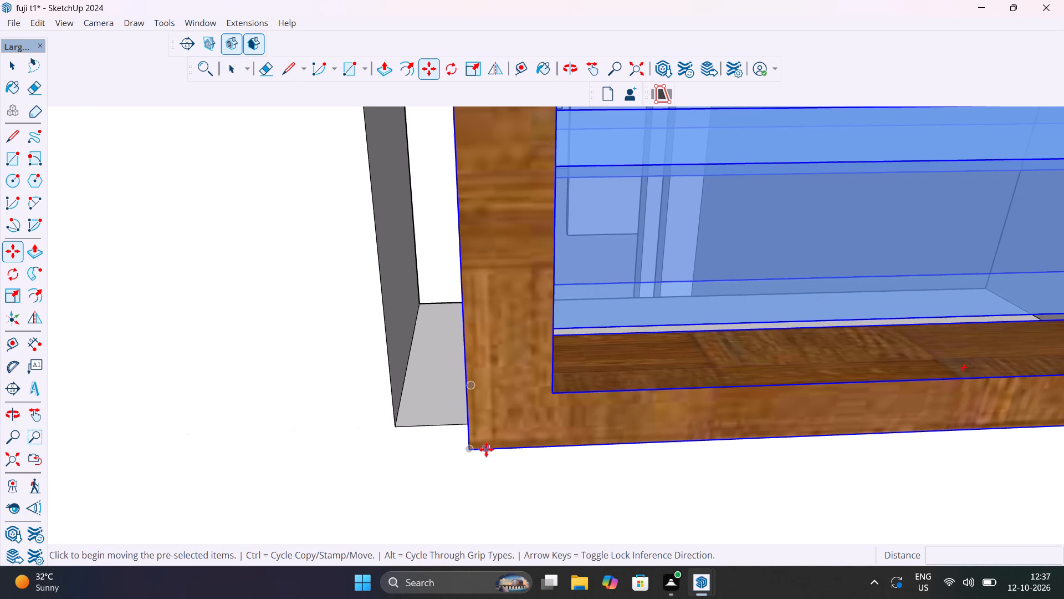
{"action": "left_click", "coordinate": [472, 452]}
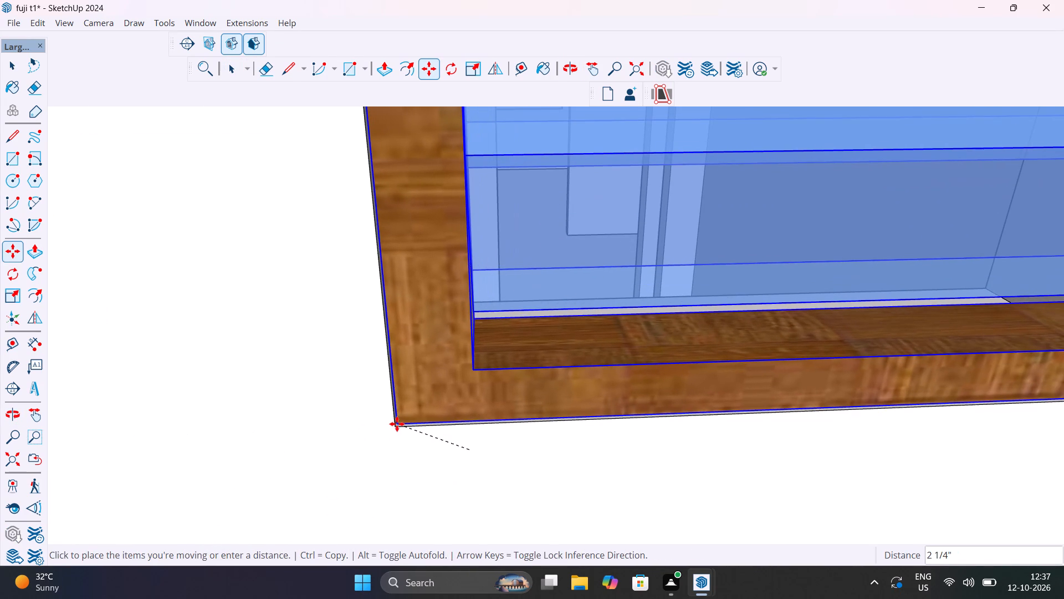
{"action": "scroll", "coordinate": [401, 408], "scroll_direction": "up", "scroll_amount": 10}
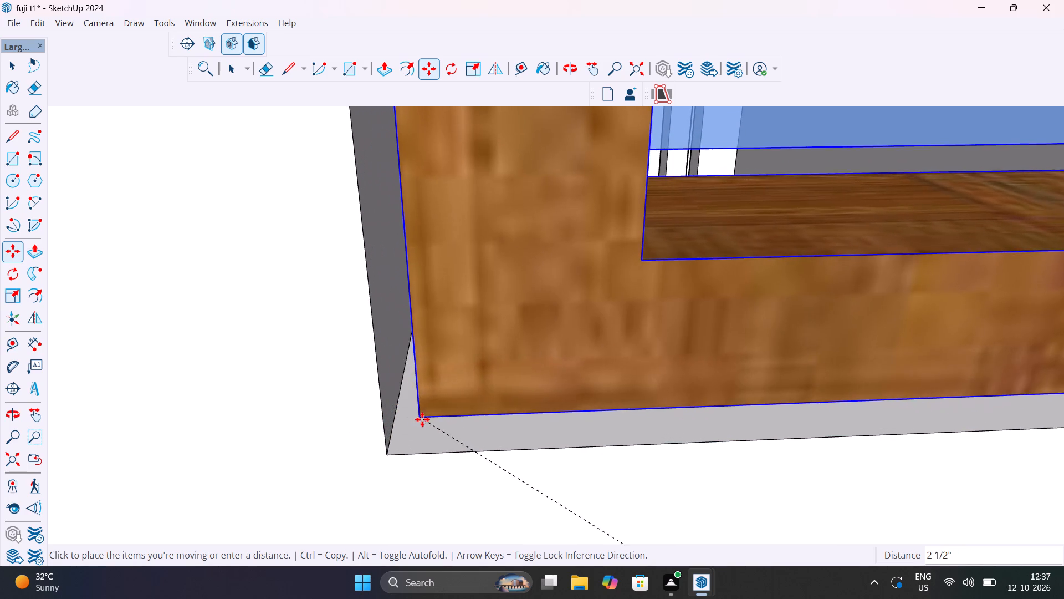
{"action": "middle_click_drag", "start_coordinate": [440, 412], "coordinate": [553, 253]}
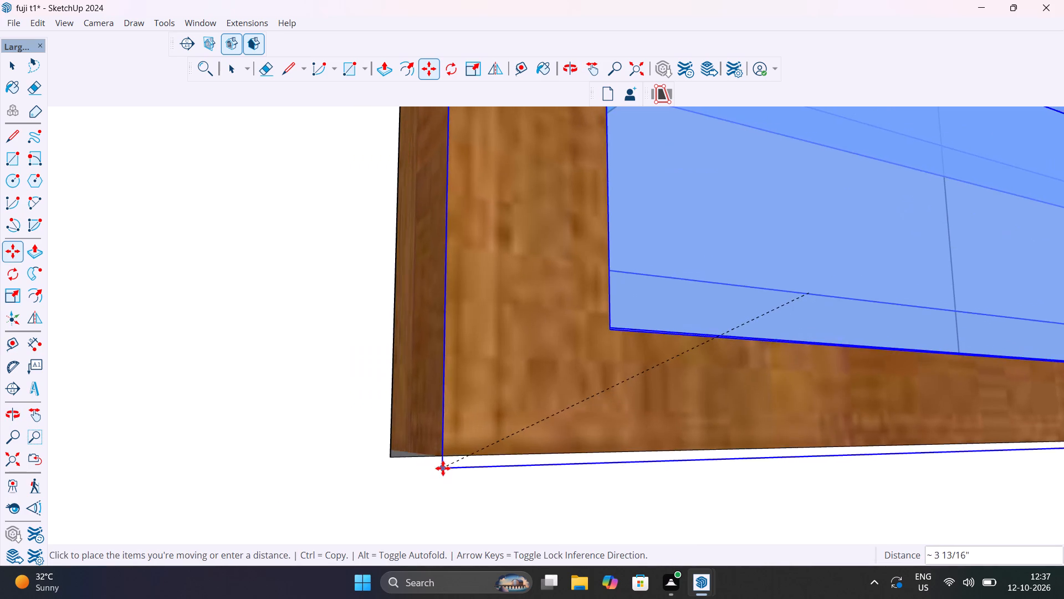
{"action": "scroll", "coordinate": [443, 439], "scroll_direction": "up", "scroll_amount": 6}
{"action": "middle_click_drag", "start_coordinate": [531, 420], "coordinate": [480, 524]}
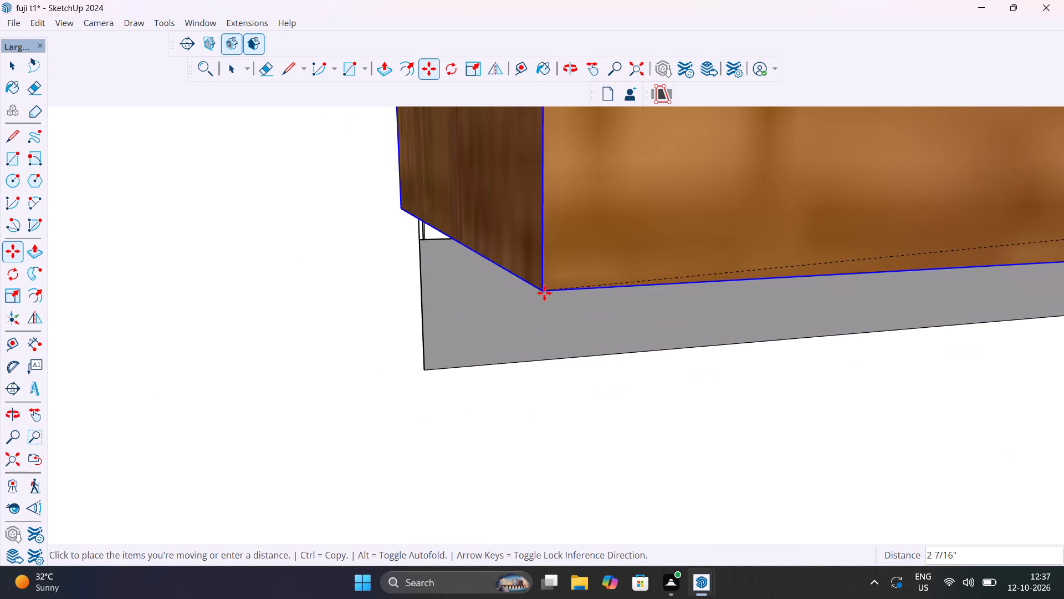
{"action": "scroll", "coordinate": [509, 335], "scroll_direction": "up", "scroll_amount": 13}
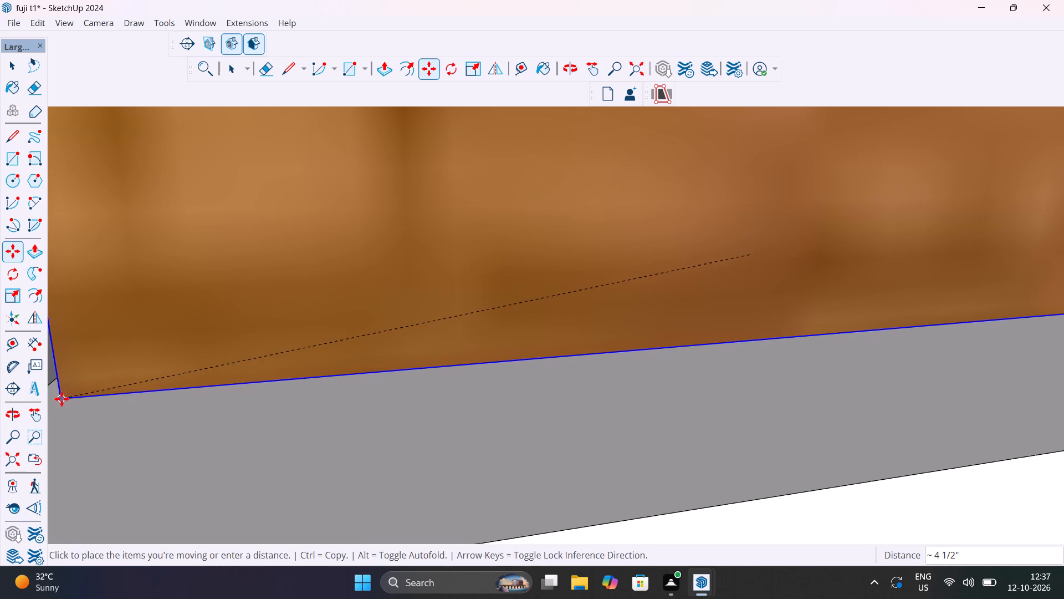
{"action": "left_click", "coordinate": [62, 399]}
Shift the ventilator sideways by its lower corner about 1/16" to meet the side face of the opening.
{"action": "scroll", "coordinate": [100, 407], "scroll_direction": "down", "scroll_amount": 15}
{"action": "middle_click_drag", "start_coordinate": [252, 451], "coordinate": [412, 464]}
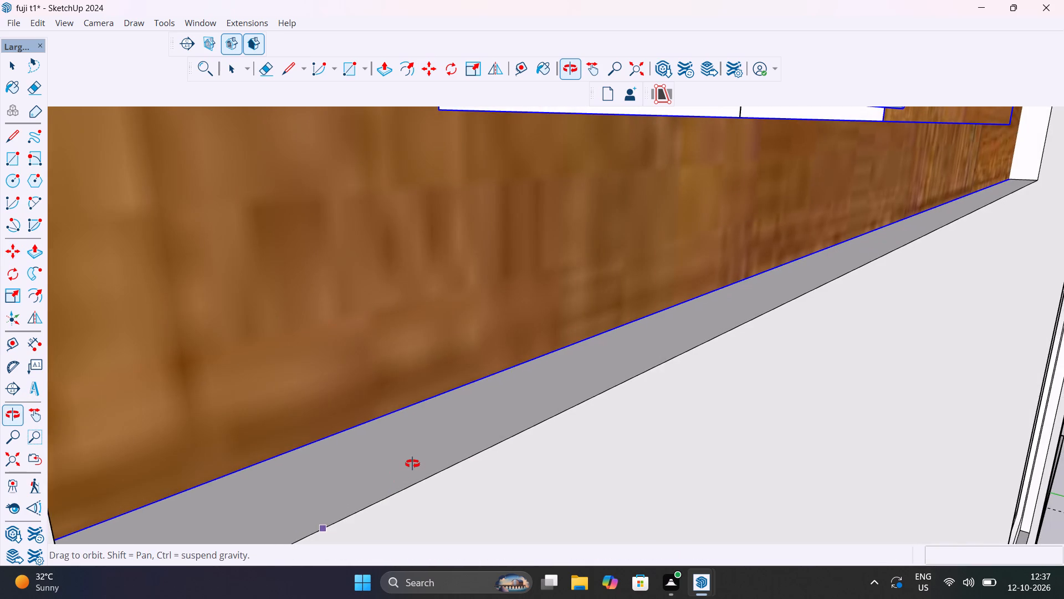
{"action": "middle_click_drag", "start_coordinate": [412, 464], "coordinate": [371, 456]}
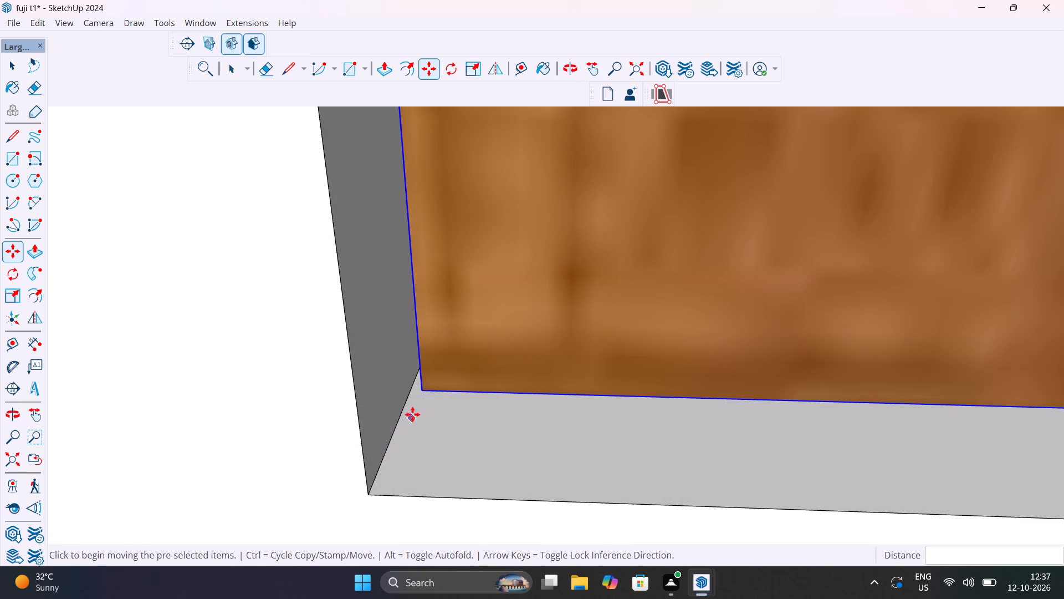
{"action": "left_click", "coordinate": [427, 395]}
{"action": "left_click", "coordinate": [403, 398]}
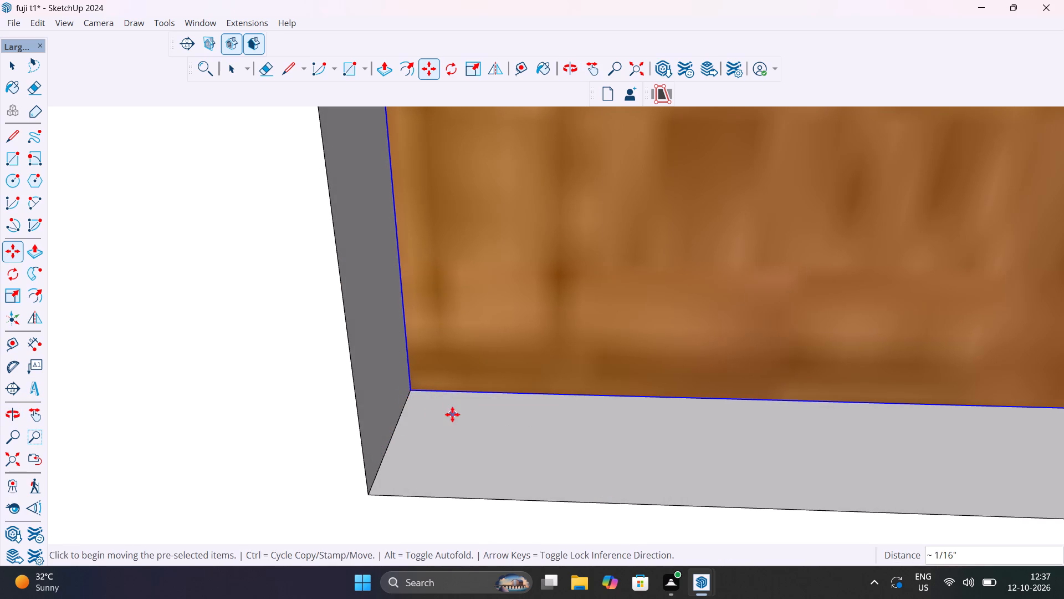
Scale the ventilator uniformly from its upper corner to about 0.86.
{"action": "scroll", "coordinate": [452, 414], "scroll_direction": "down", "scroll_amount": 20}
{"action": "scroll", "coordinate": [452, 414], "scroll_direction": "down", "scroll_amount": 15}
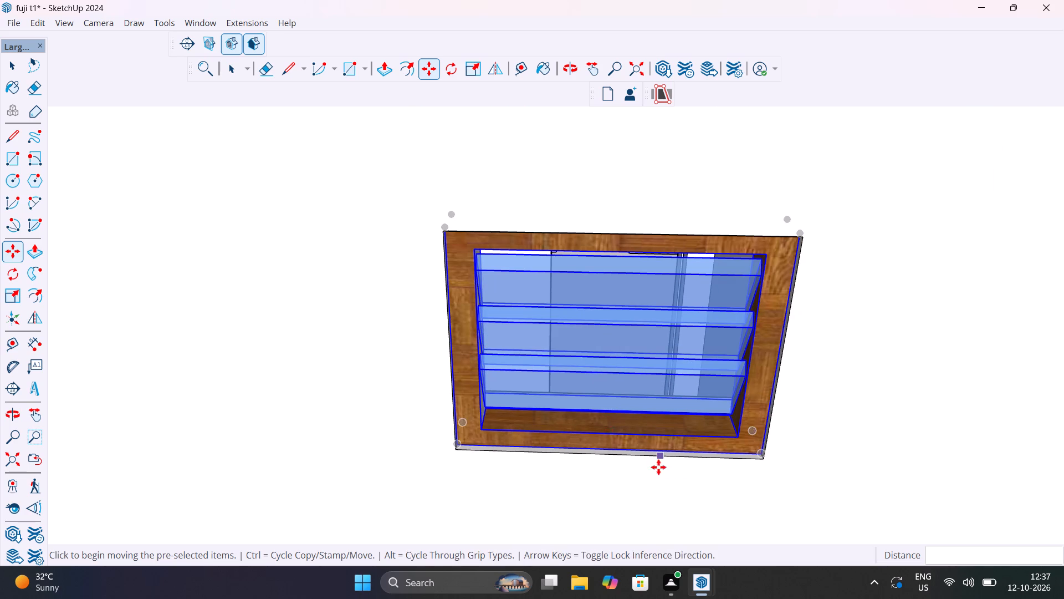
{"action": "key", "text": "s"}
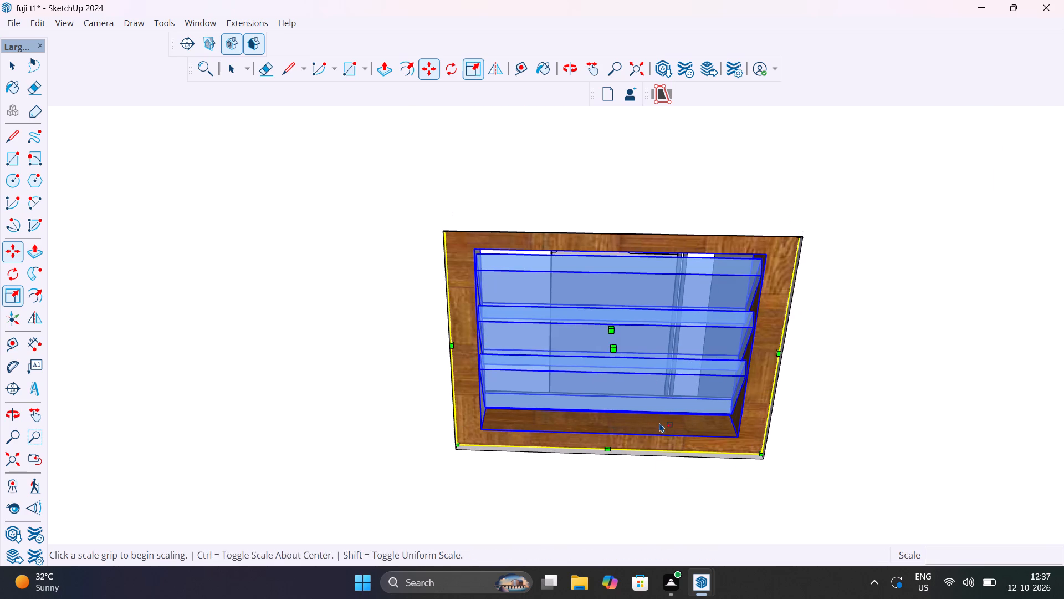
{"action": "left_click", "coordinate": [443, 226]}
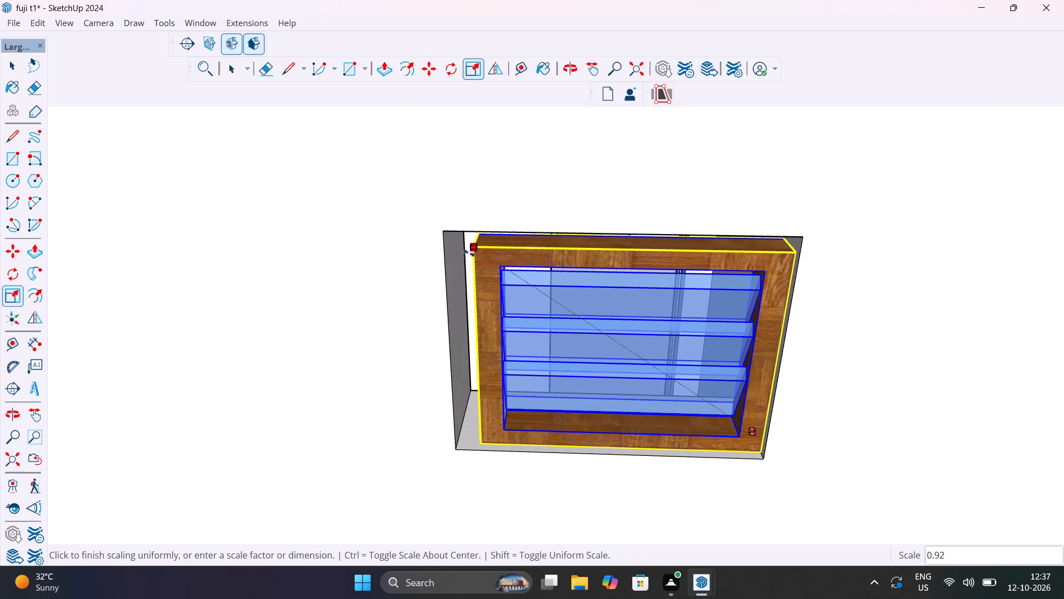
{"action": "left_click", "coordinate": [485, 271]}
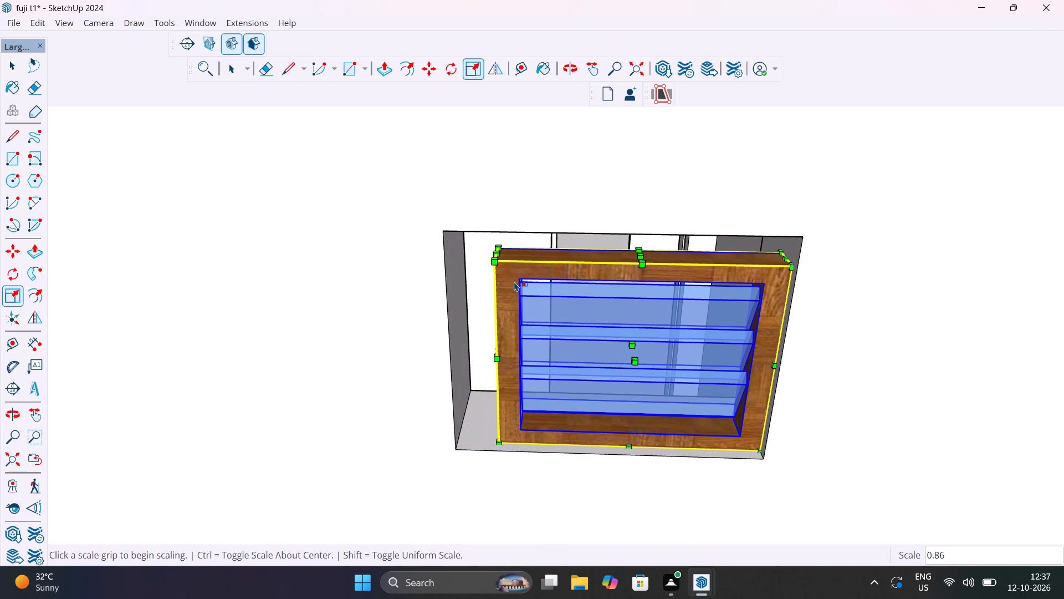
Stretch the ventilator's width by about 1.16 along the red axis to reach the side of the opening.
{"action": "scroll", "coordinate": [506, 276], "scroll_direction": "up", "scroll_amount": 6}
{"action": "middle_click_drag", "start_coordinate": [535, 339], "coordinate": [556, 223]}
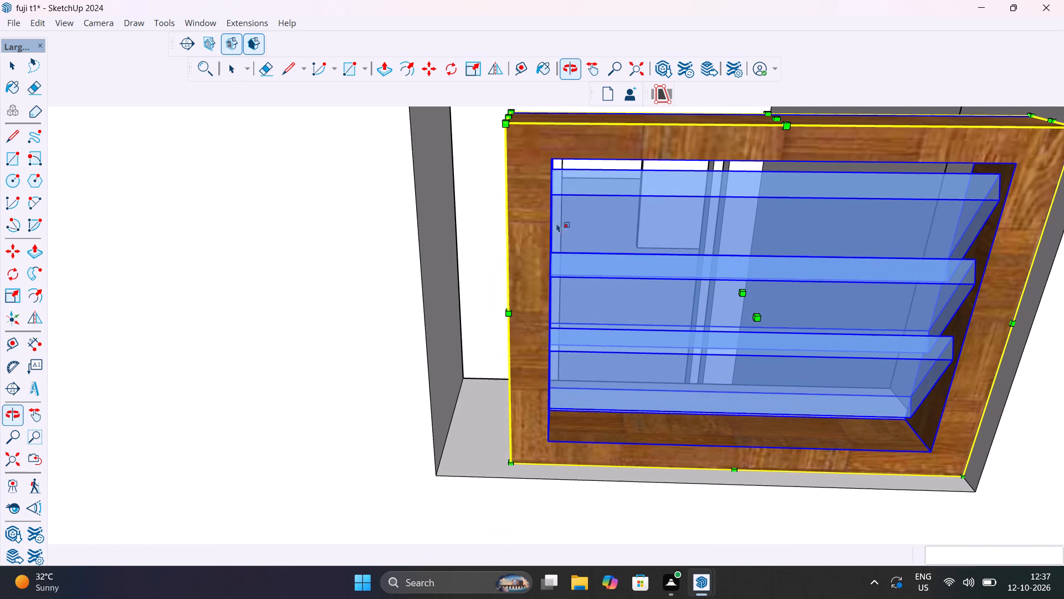
{"action": "middle_click_drag", "start_coordinate": [552, 407], "coordinate": [494, 411]}
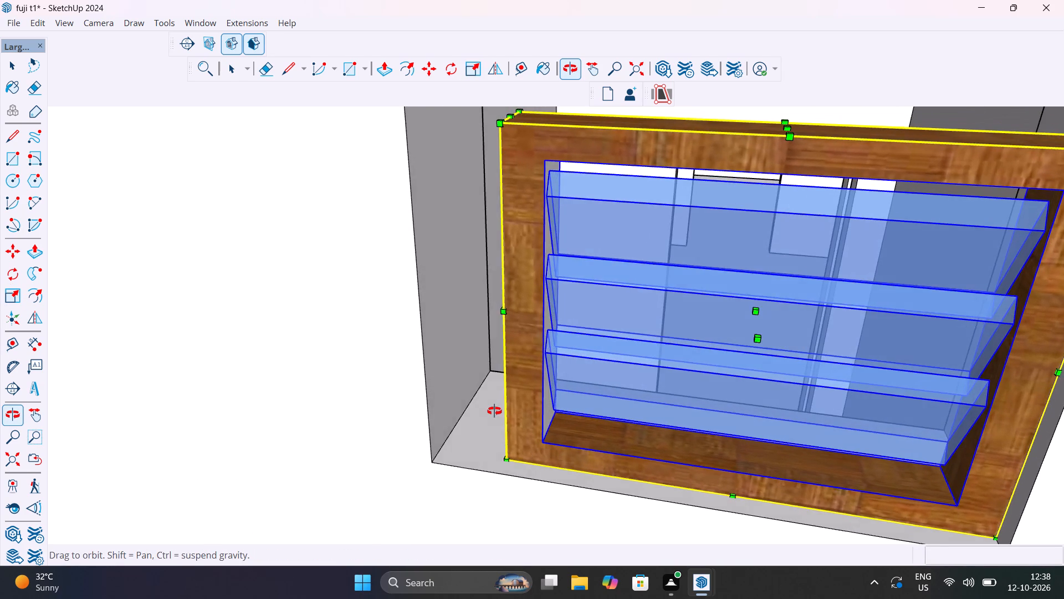
{"action": "middle_click_drag", "start_coordinate": [494, 411], "coordinate": [534, 426]}
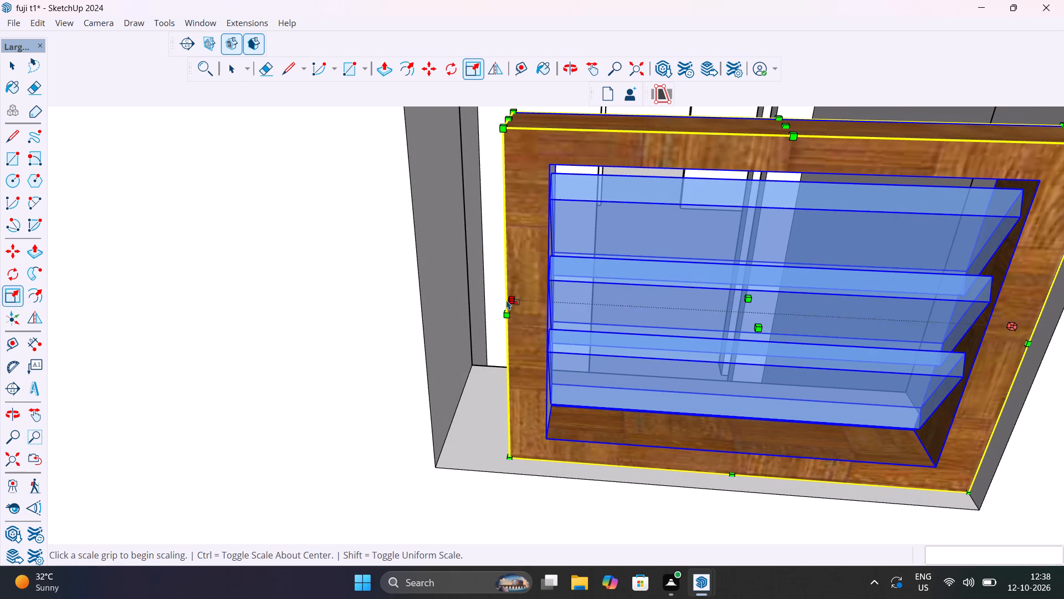
{"action": "left_click", "coordinate": [512, 300]}
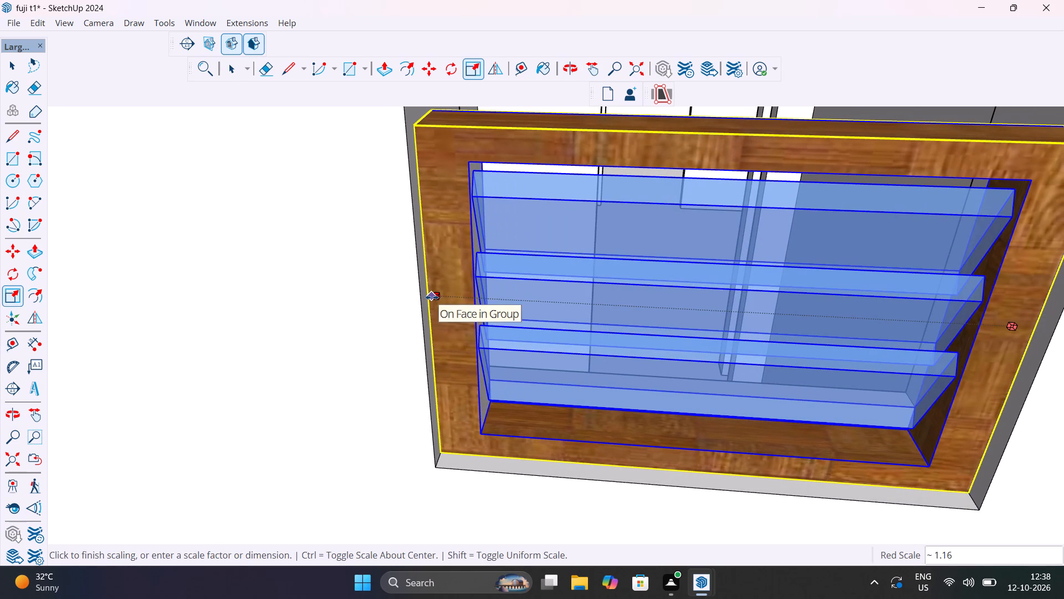
{"action": "left_click", "coordinate": [432, 297]}
Stretch the ventilator's height by about 1.16 along the blue axis to the opening's top edge, and deselect it.
{"action": "scroll", "coordinate": [634, 300], "scroll_direction": "down", "scroll_amount": 6}
{"action": "middle_click_drag", "start_coordinate": [661, 297], "coordinate": [652, 390]}
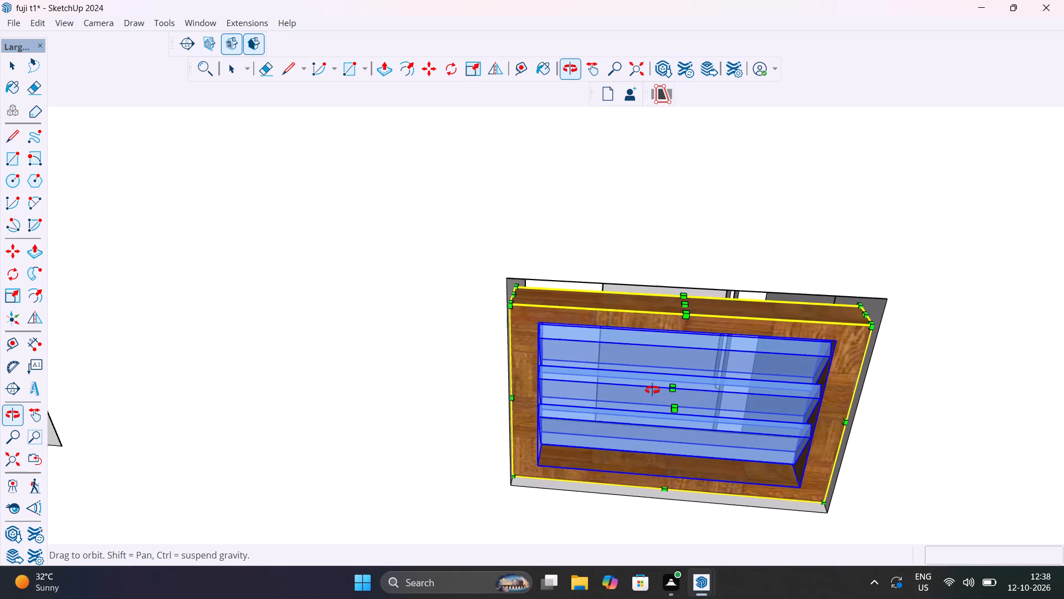
{"action": "middle_click_drag", "start_coordinate": [652, 390], "coordinate": [633, 358]}
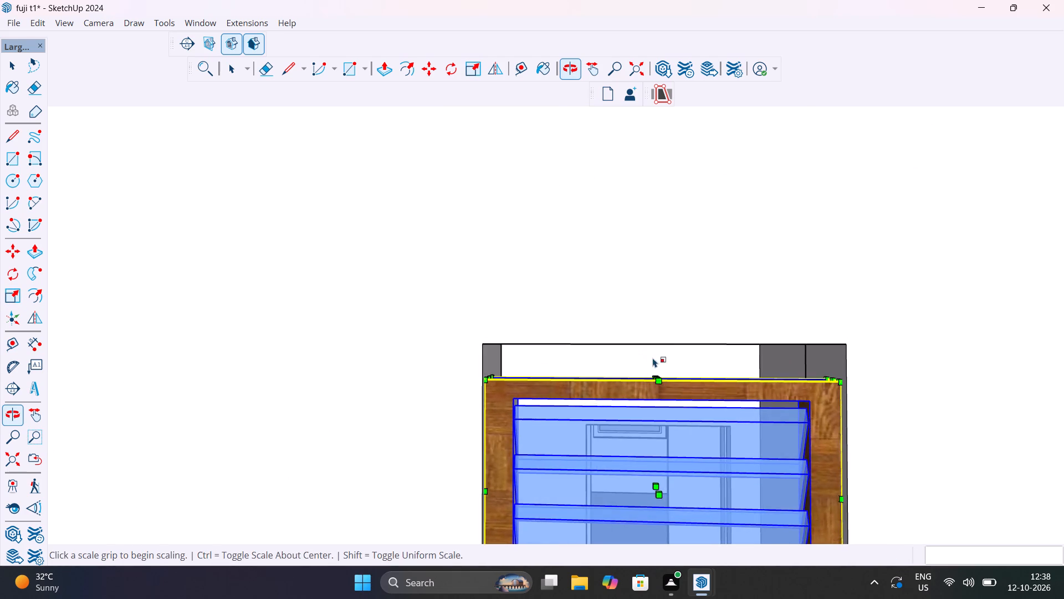
{"action": "scroll", "coordinate": [653, 371], "scroll_direction": "up", "scroll_amount": 6}
{"action": "scroll", "coordinate": [655, 384], "scroll_direction": "down", "scroll_amount": 4}
{"action": "middle_click_drag", "start_coordinate": [668, 401], "coordinate": [669, 387]}
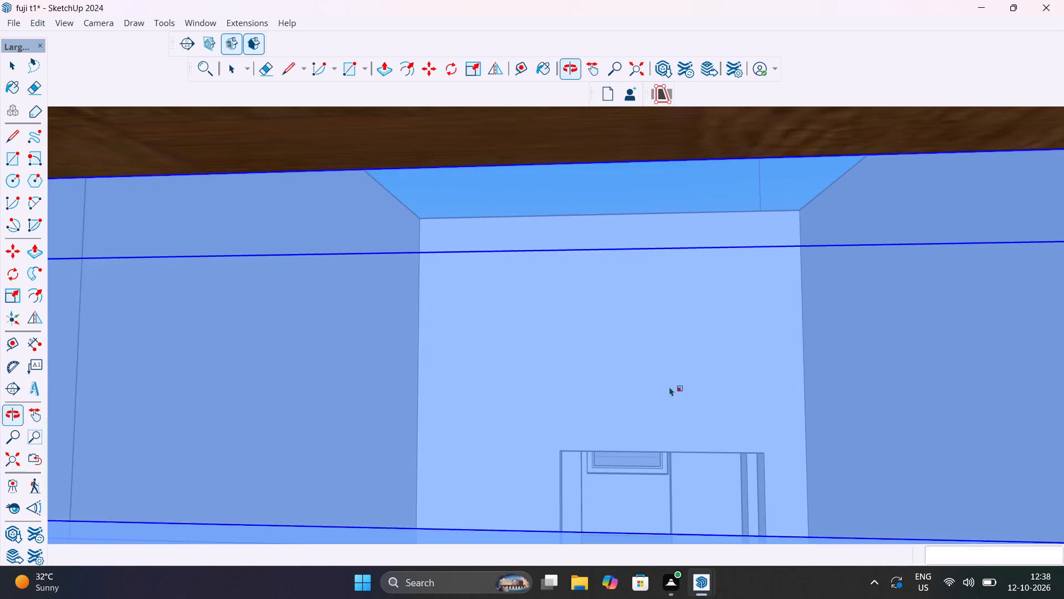
{"action": "scroll", "coordinate": [668, 386], "scroll_direction": "down", "scroll_amount": 14}
{"action": "middle_click_drag", "start_coordinate": [697, 380], "coordinate": [705, 522]}
{"action": "scroll", "coordinate": [710, 522], "scroll_direction": "down", "scroll_amount": 1}
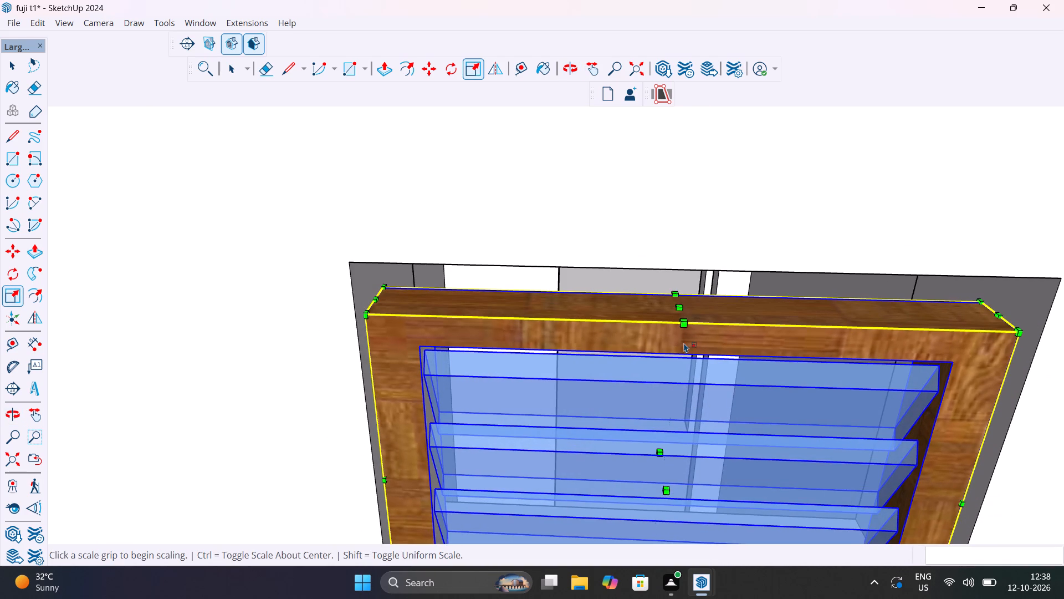
{"action": "left_click", "coordinate": [682, 307]}
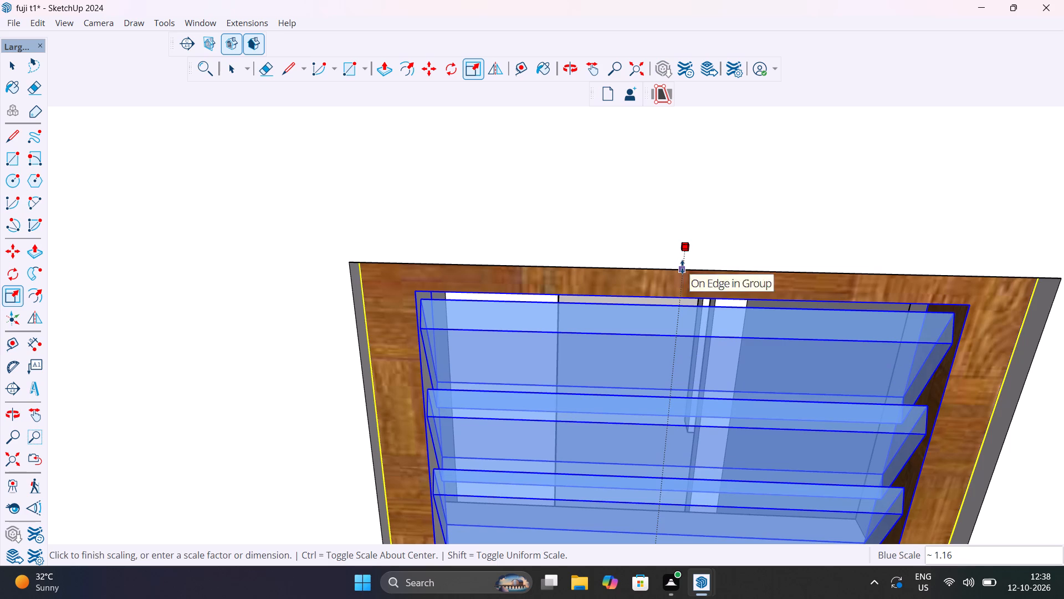
{"action": "left_click", "coordinate": [682, 267]}
{"action": "scroll", "coordinate": [692, 369], "scroll_direction": "down", "scroll_amount": 20}
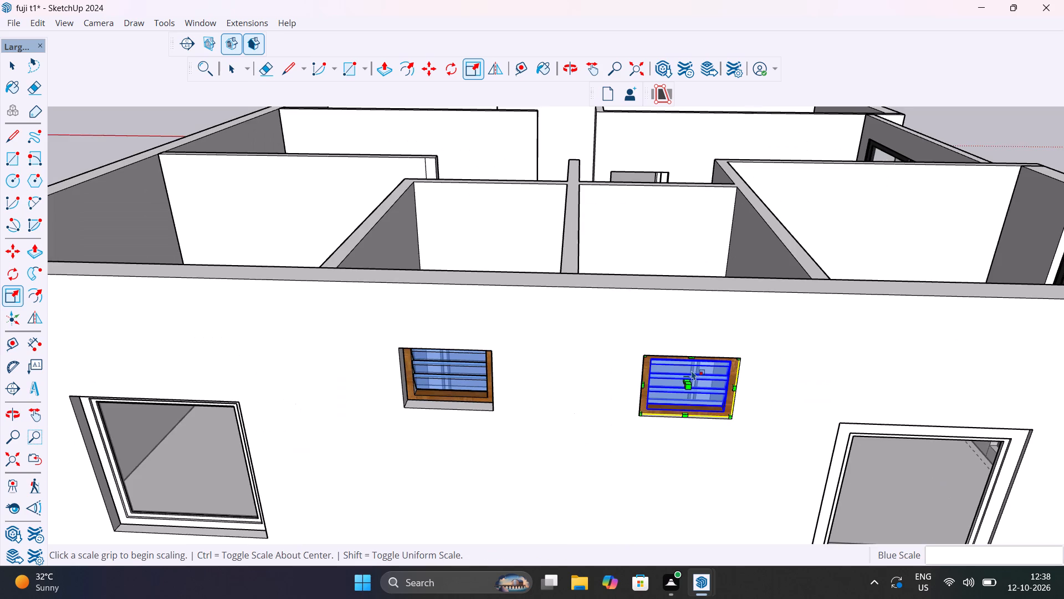
{"action": "key", "text": "space"}
{"action": "scroll", "coordinate": [692, 370], "scroll_direction": "down", "scroll_amount": 16}
{"action": "left_click", "coordinate": [879, 245]}
Examine the whole building from all sides and above to review the fitted windows, ventilators and remaining openings.
{"action": "scroll", "coordinate": [748, 356], "scroll_direction": "up", "scroll_amount": 4}
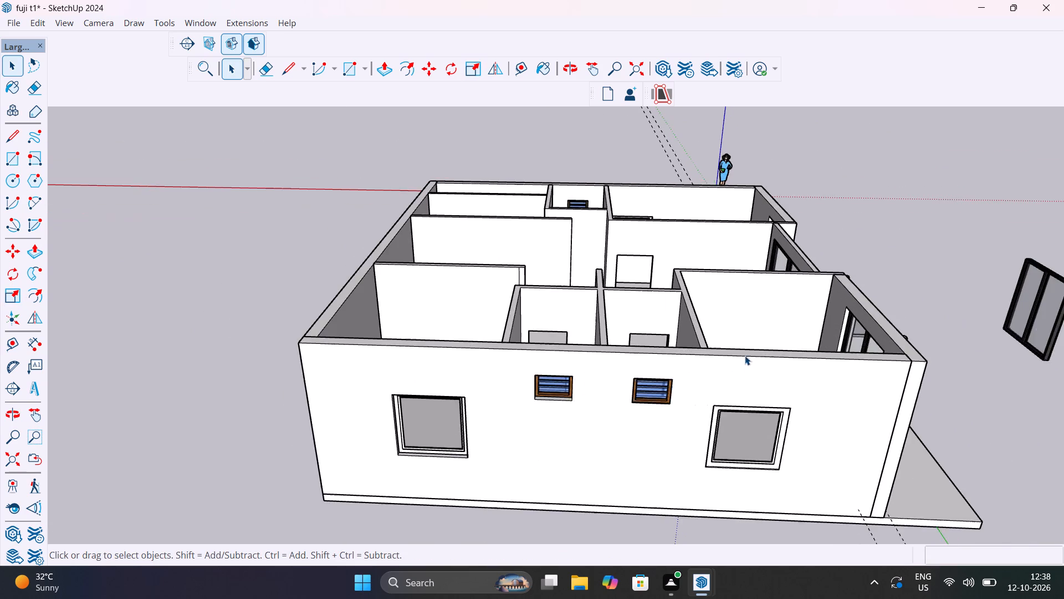
{"action": "scroll", "coordinate": [745, 356], "scroll_direction": "up", "scroll_amount": 1}
{"action": "scroll", "coordinate": [783, 417], "scroll_direction": "up", "scroll_amount": 1}
{"action": "middle_click_drag", "start_coordinate": [784, 416], "coordinate": [637, 379]}
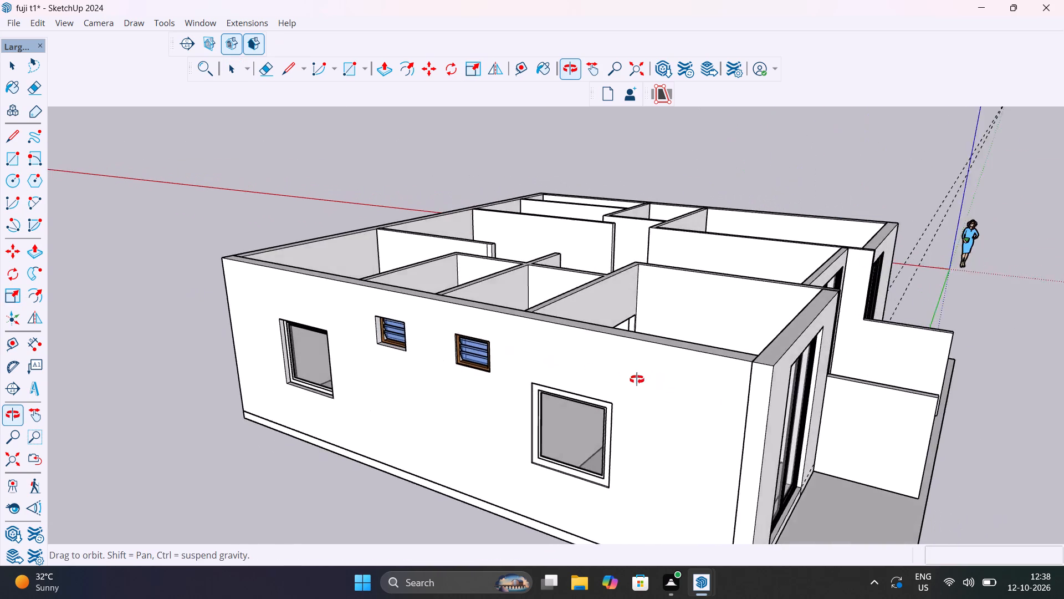
{"action": "middle_click_drag", "start_coordinate": [637, 379], "coordinate": [427, 475]}
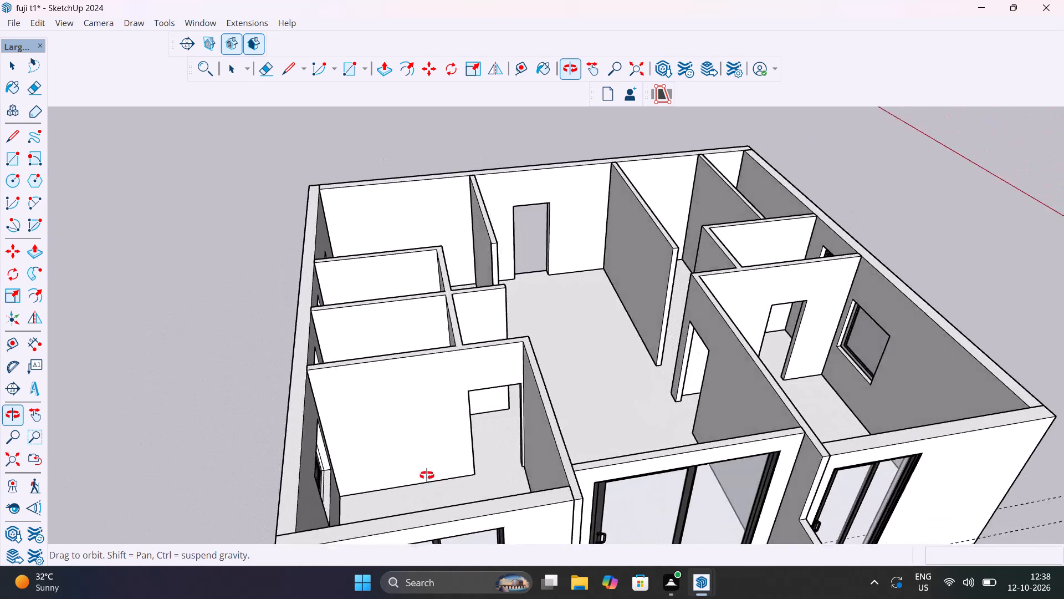
{"action": "middle_click_drag", "start_coordinate": [427, 475], "coordinate": [472, 556]}
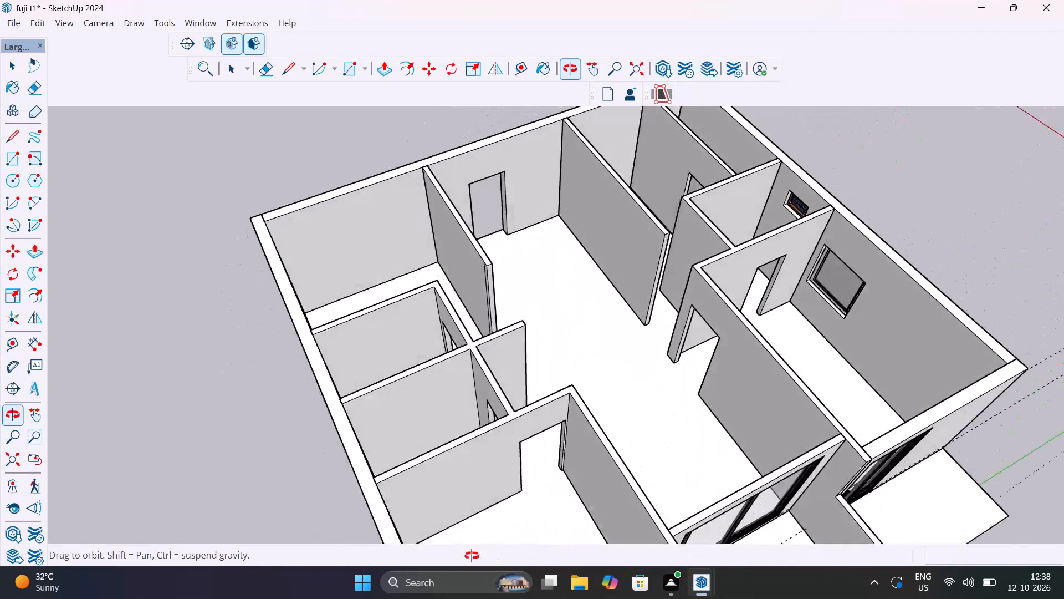
{"action": "middle_click_drag", "start_coordinate": [472, 556], "coordinate": [613, 580]}
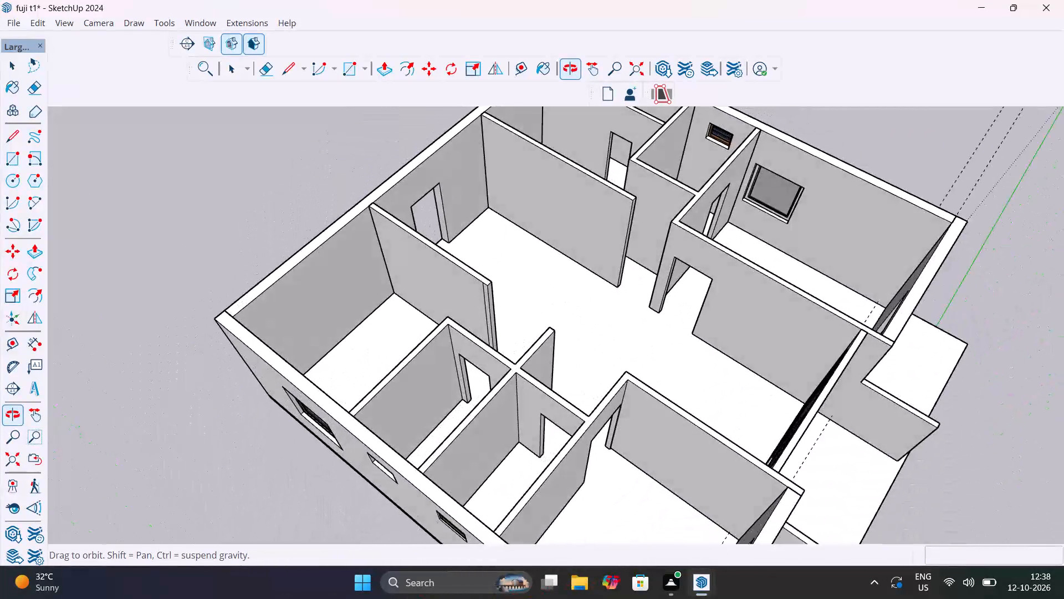
{"action": "middle_click_drag", "start_coordinate": [613, 580], "coordinate": [762, 542]}
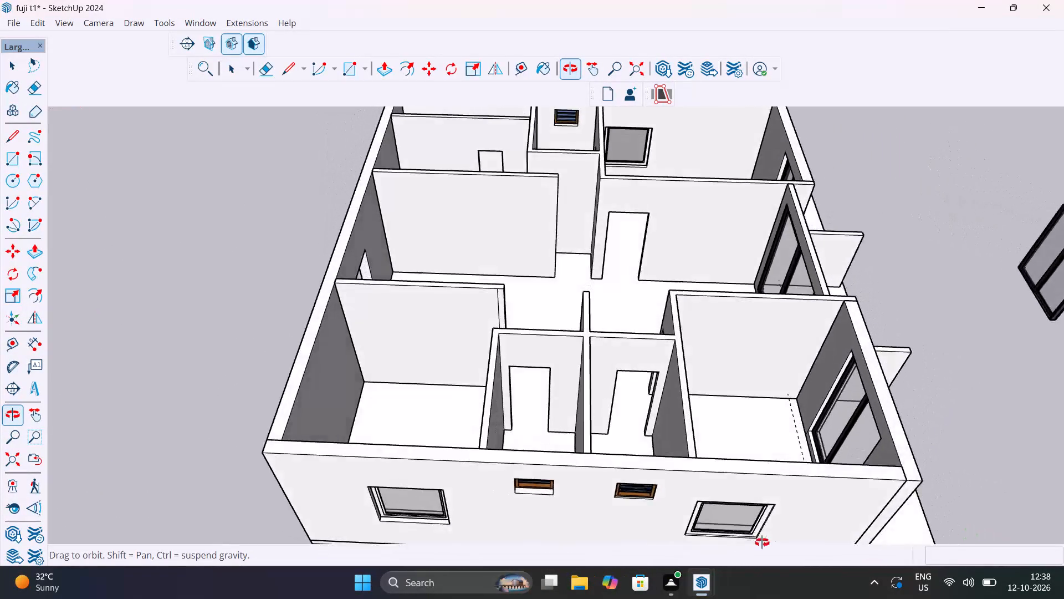
{"action": "middle_click_drag", "start_coordinate": [762, 542], "coordinate": [295, 454]}
{"action": "scroll", "coordinate": [448, 395], "scroll_direction": "down", "scroll_amount": 6}
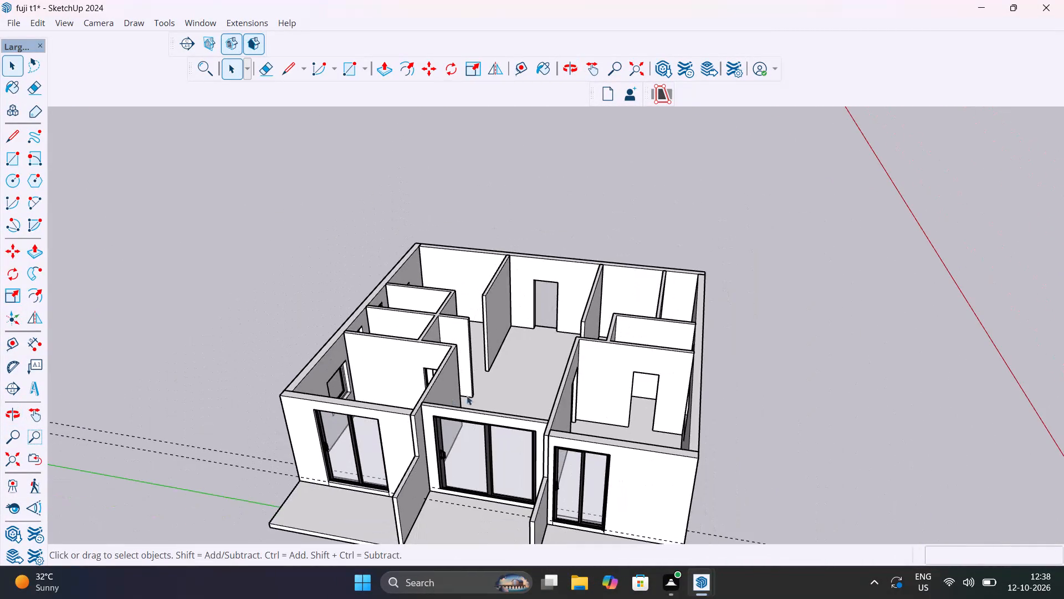
{"action": "middle_click_drag", "start_coordinate": [621, 396], "coordinate": [145, 441]}
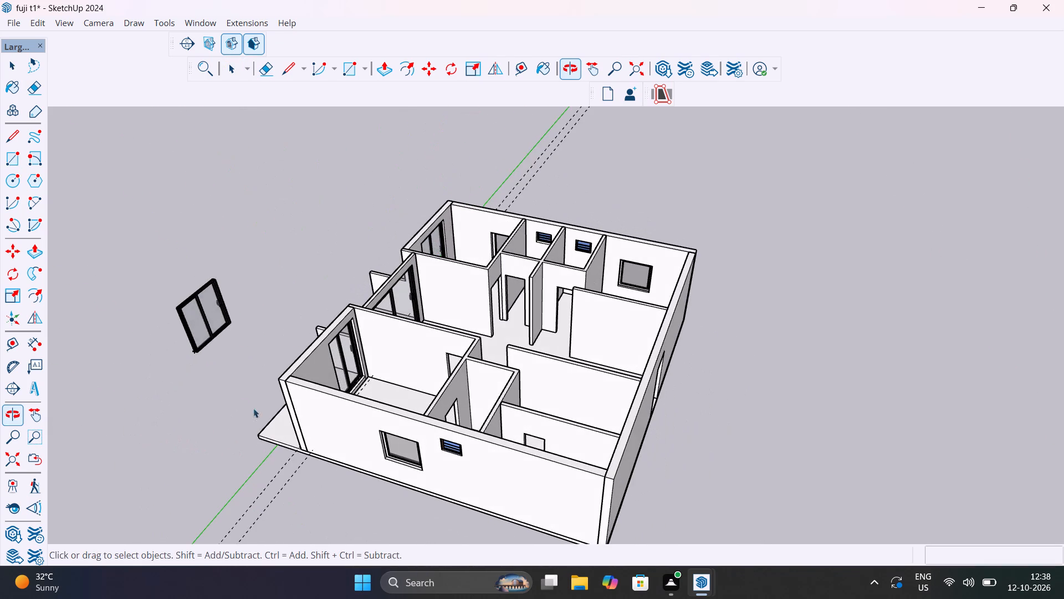
{"action": "scroll", "coordinate": [475, 247], "scroll_direction": "up", "scroll_amount": 3}
Search the 3D Warehouse for "doors".
{"action": "left_click", "coordinate": [191, 24]}
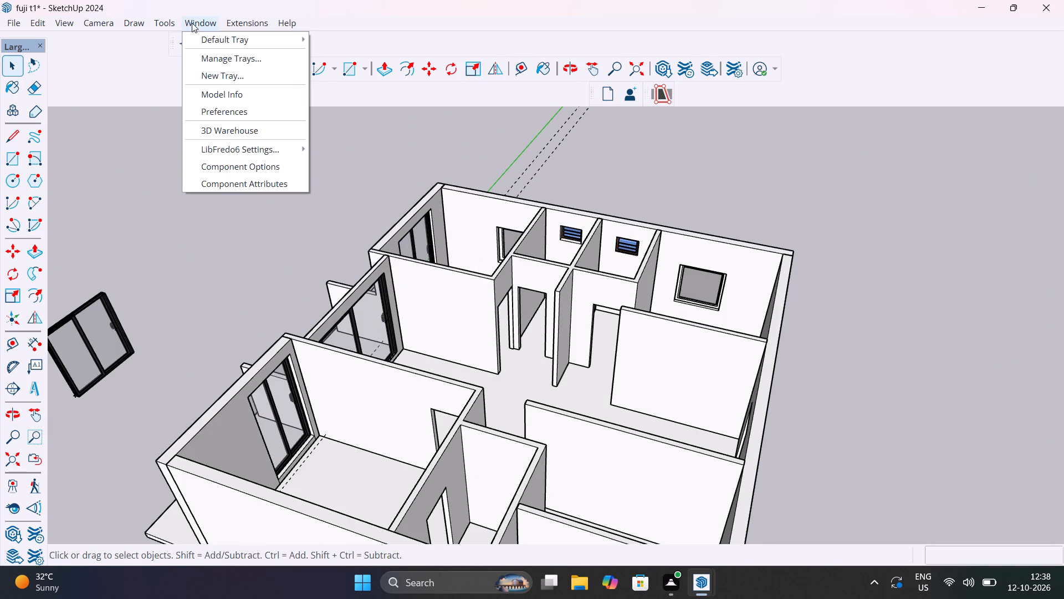
{"action": "left_click", "coordinate": [247, 125]}
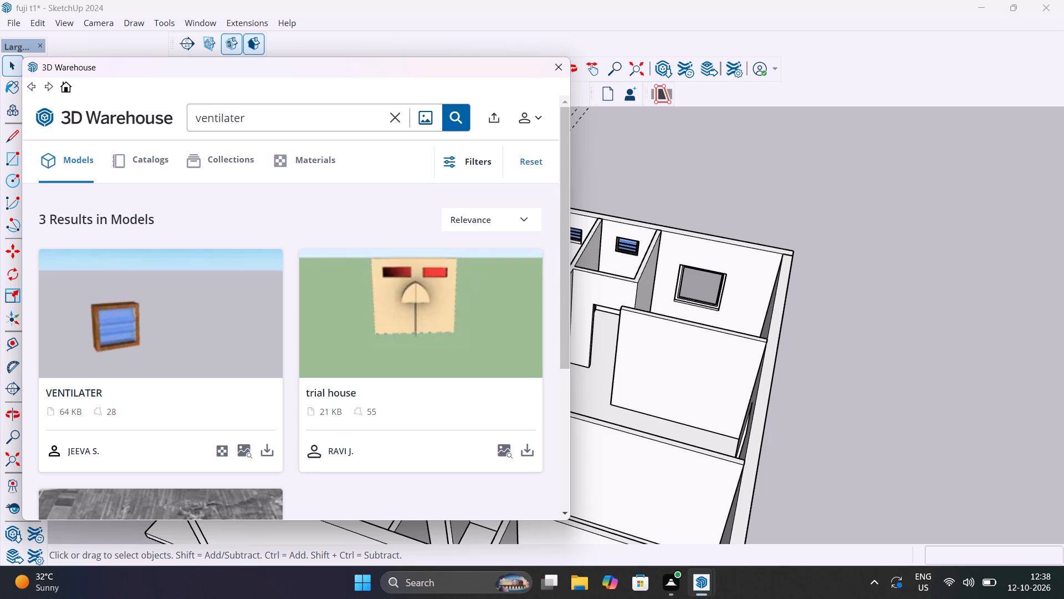
{"action": "left_click_drag", "start_coordinate": [254, 125], "coordinate": [164, 120]}
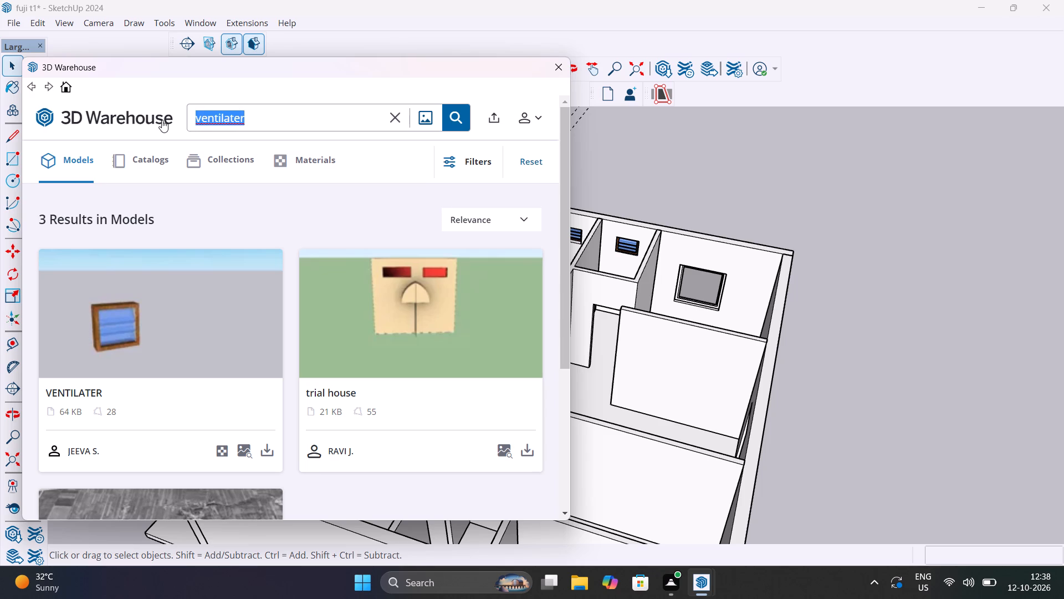
{"action": "key", "text": "Delete"}
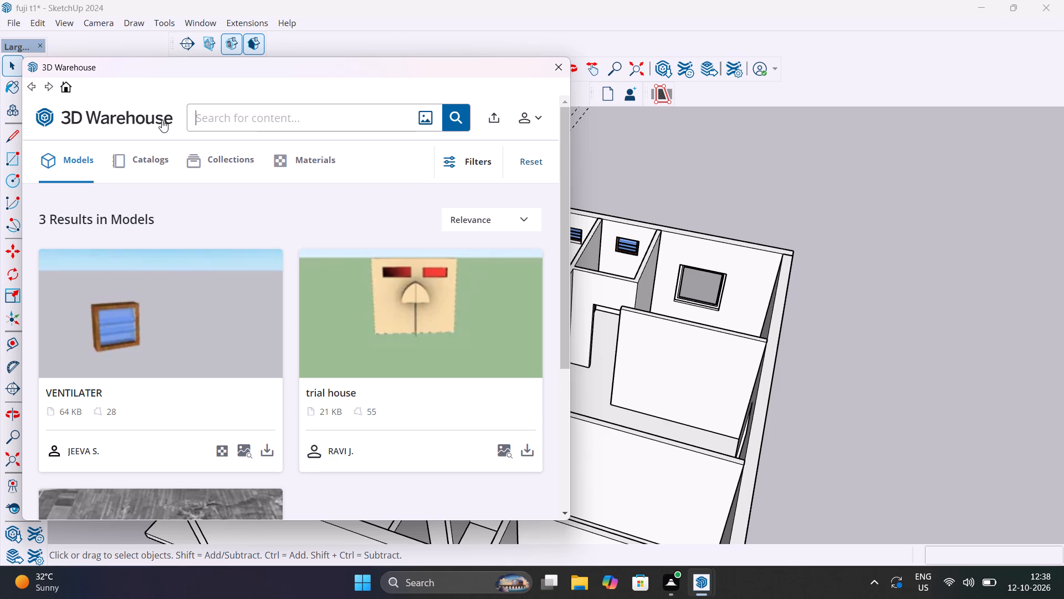
{"action": "type", "text": "doors"}
{"action": "key", "text": "Return"}
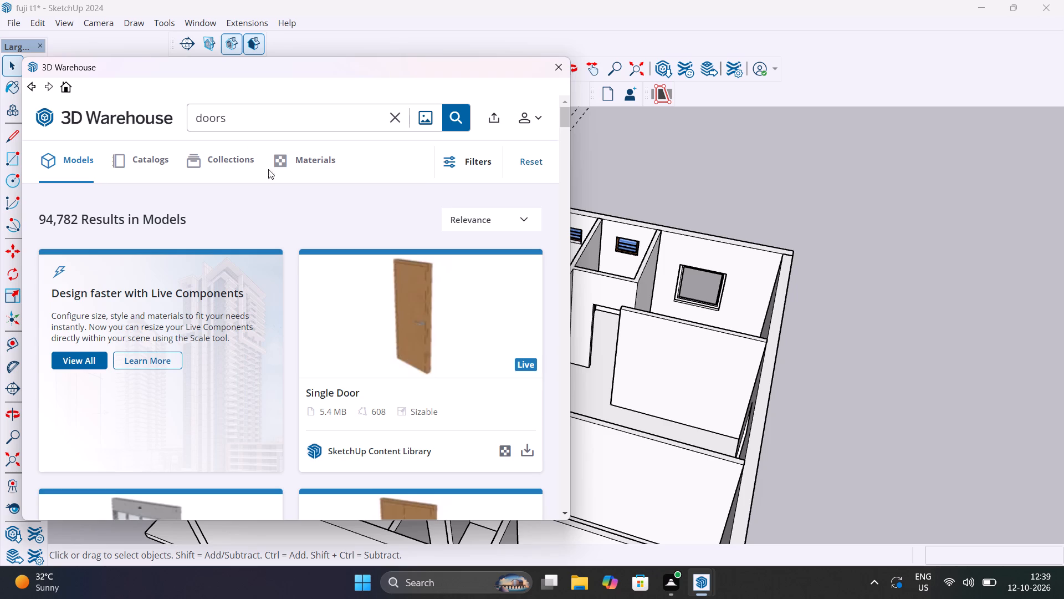
Load the dark brown wooden door with thin horizontal inlay lines (535 KB) from the search results directly into the model.
{"action": "scroll", "coordinate": [375, 355], "scroll_direction": "down", "scroll_amount": 6}
{"action": "scroll", "coordinate": [374, 362], "scroll_direction": "up", "scroll_amount": 2}
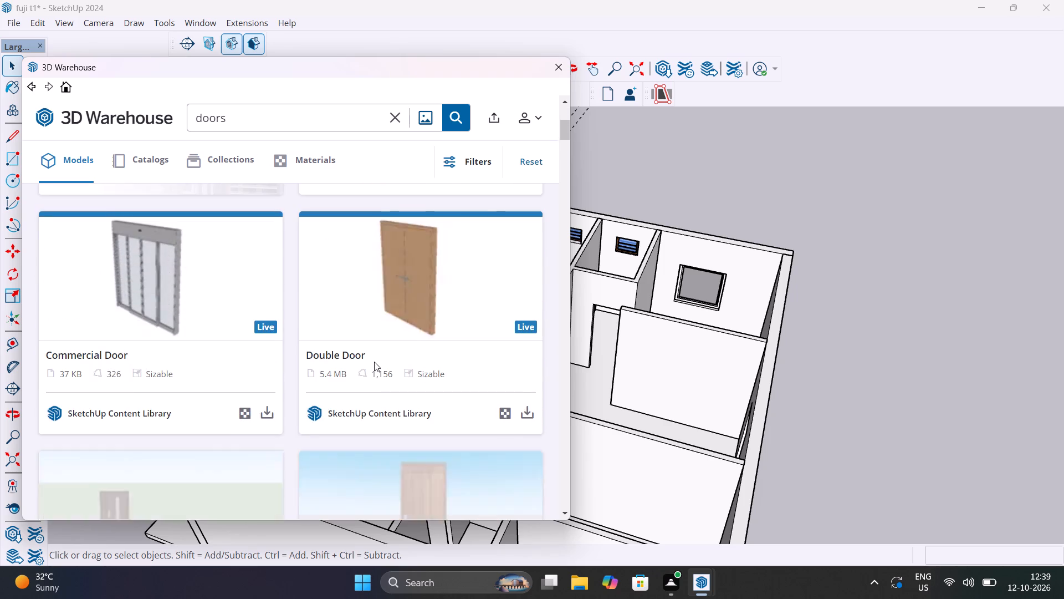
{"action": "scroll", "coordinate": [374, 362], "scroll_direction": "down", "scroll_amount": 3}
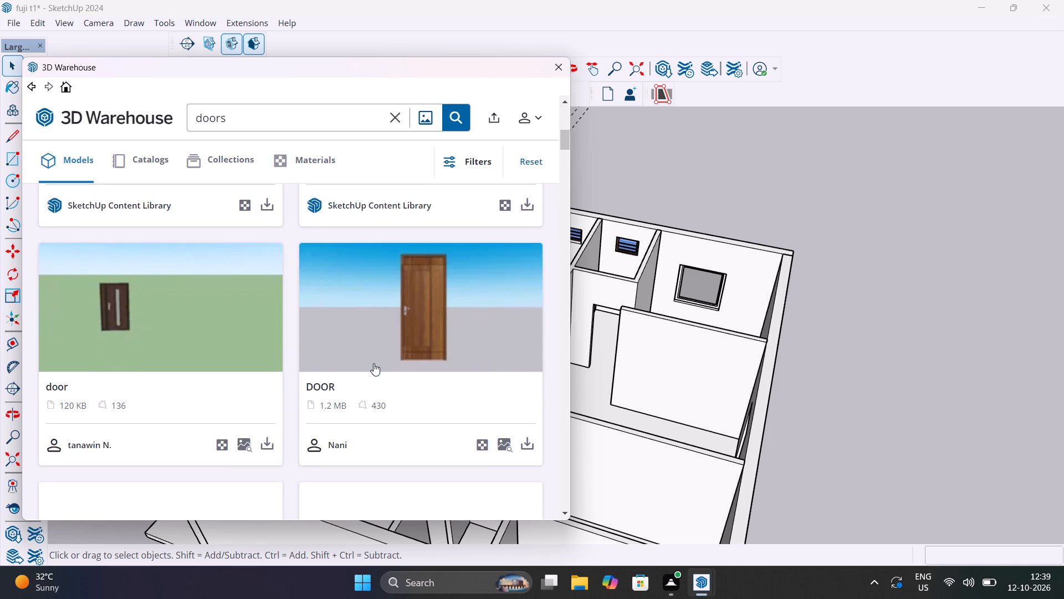
{"action": "scroll", "coordinate": [374, 363], "scroll_direction": "down", "scroll_amount": 3}
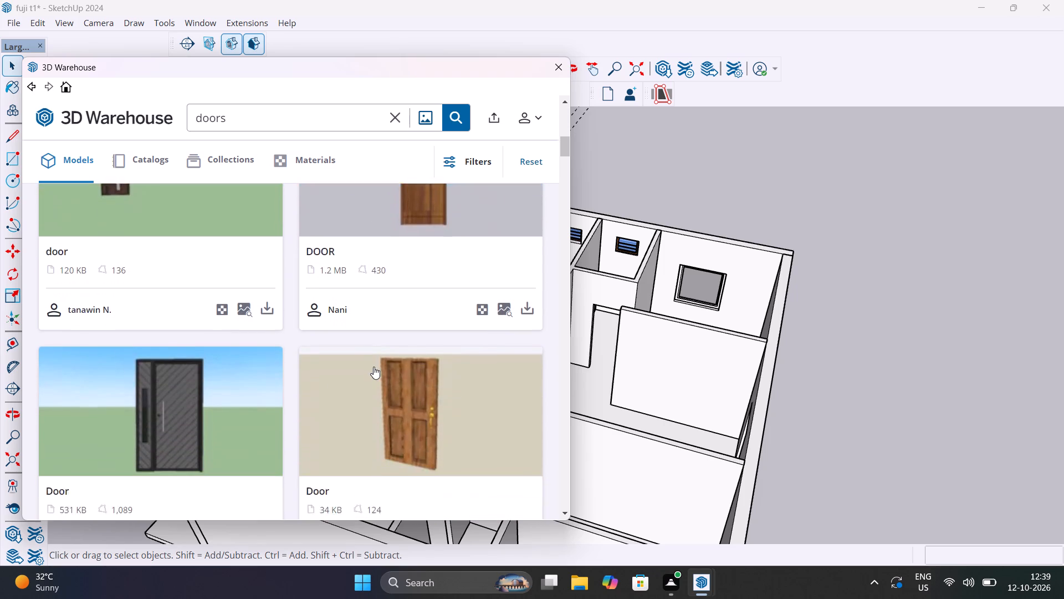
{"action": "scroll", "coordinate": [374, 367], "scroll_direction": "down", "scroll_amount": 1}
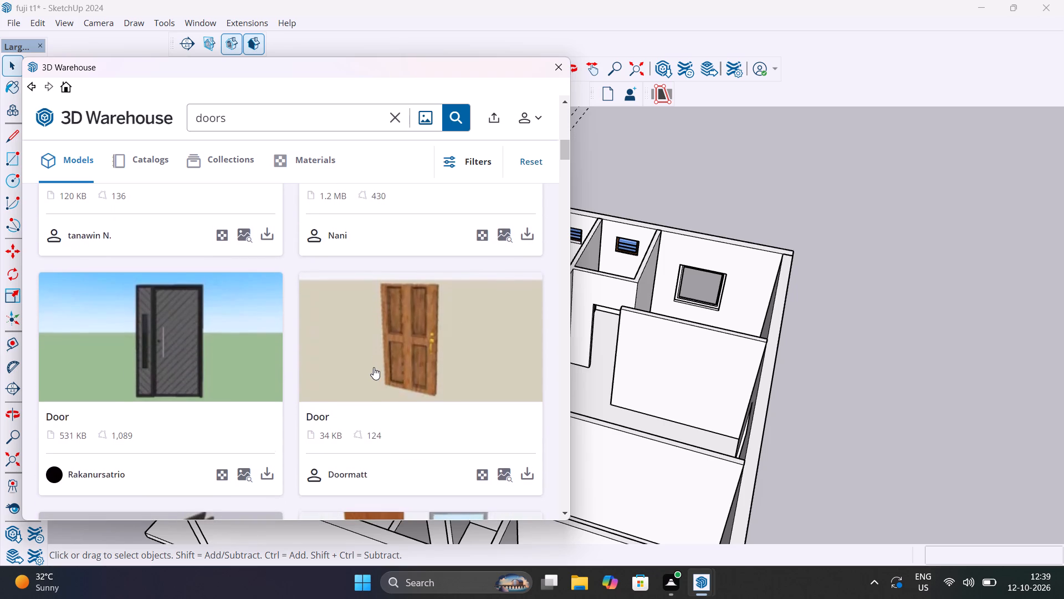
{"action": "scroll", "coordinate": [374, 367], "scroll_direction": "down", "scroll_amount": 6}
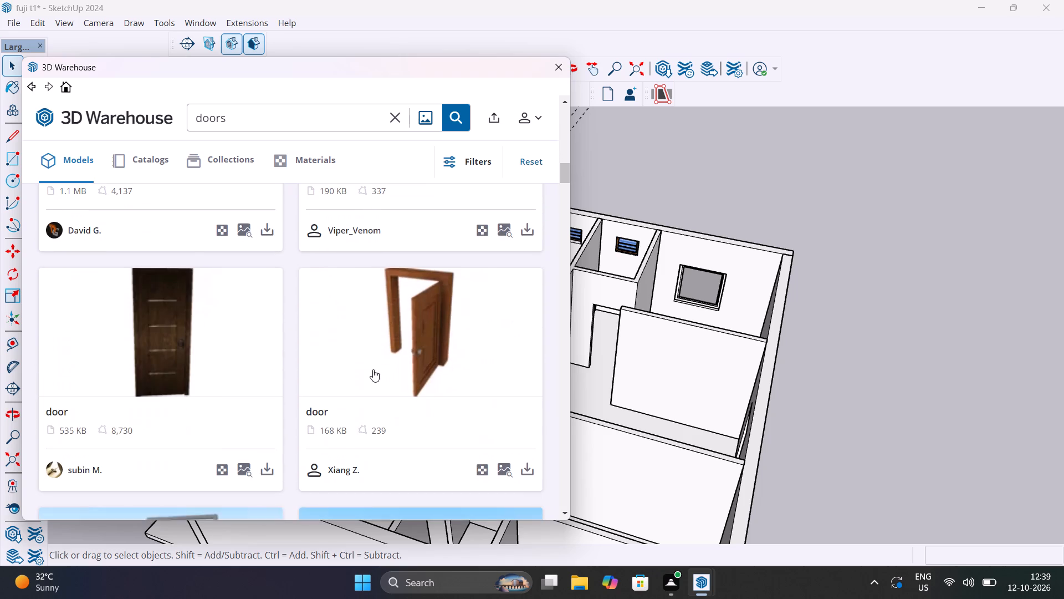
{"action": "left_click", "coordinate": [270, 473]}
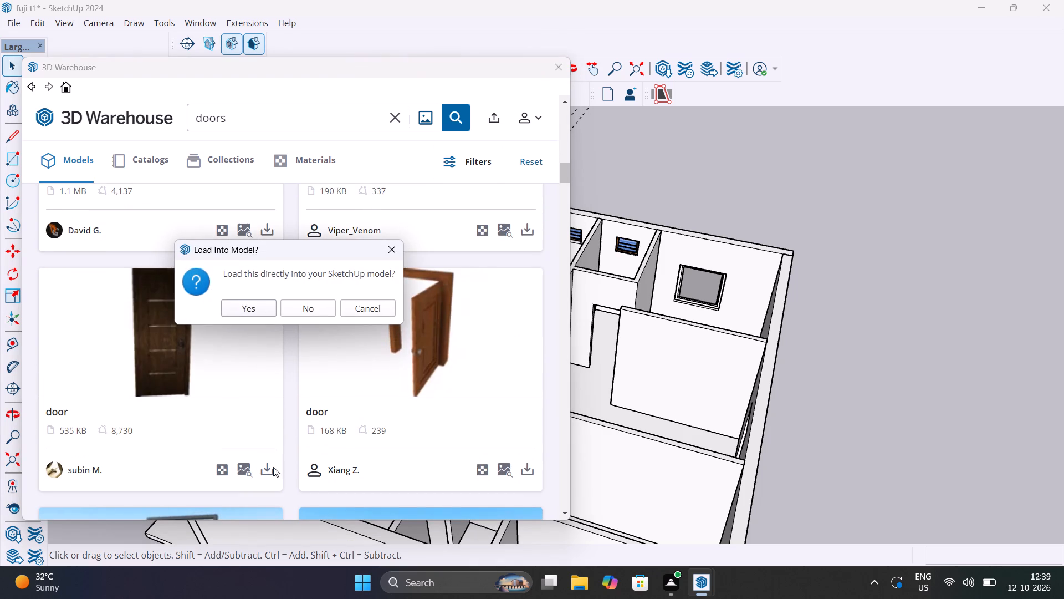
{"action": "left_click", "coordinate": [244, 303]}
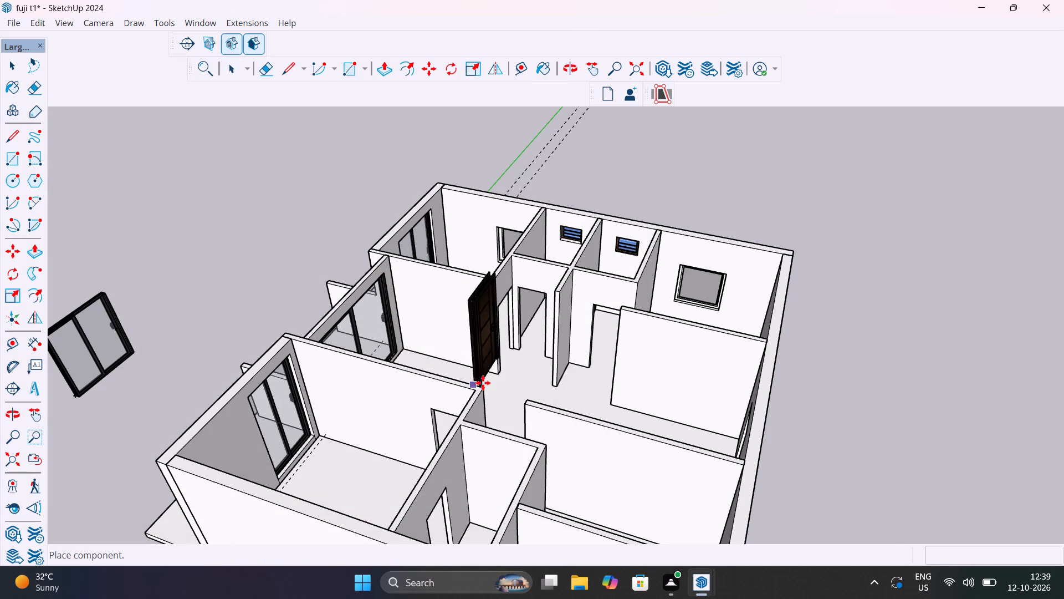
Place the door component at floor level in the inner doorway near the two ventilated rooms, close to the opening's jamb.
{"action": "scroll", "coordinate": [492, 382], "scroll_direction": "up", "scroll_amount": 8}
{"action": "middle_click_drag", "start_coordinate": [499, 378], "coordinate": [268, 377]}
{"action": "scroll", "coordinate": [473, 333], "scroll_direction": "up", "scroll_amount": 10}
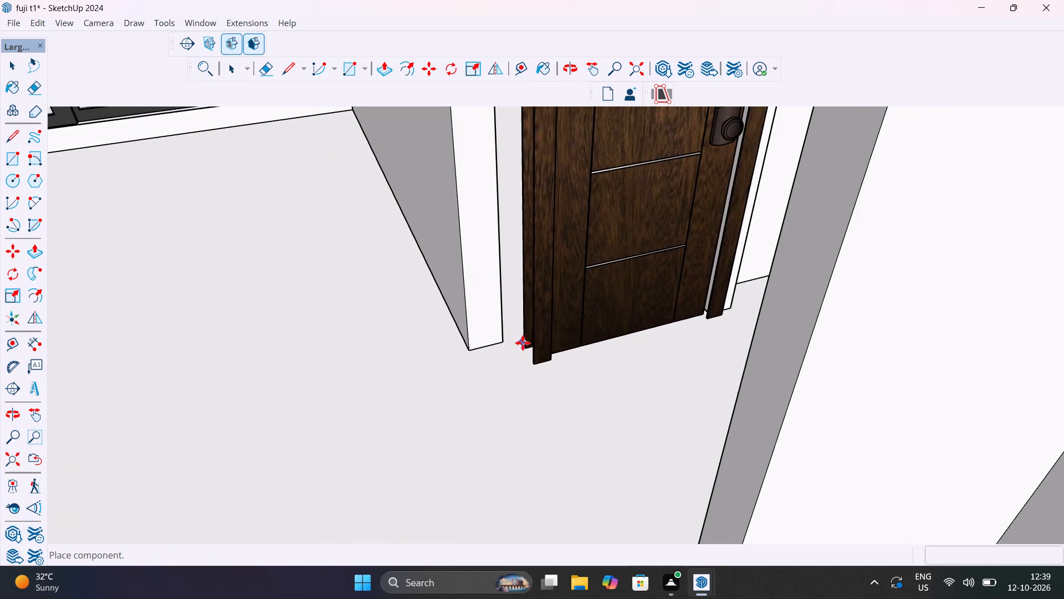
{"action": "middle_click_drag", "start_coordinate": [521, 343], "coordinate": [502, 498]}
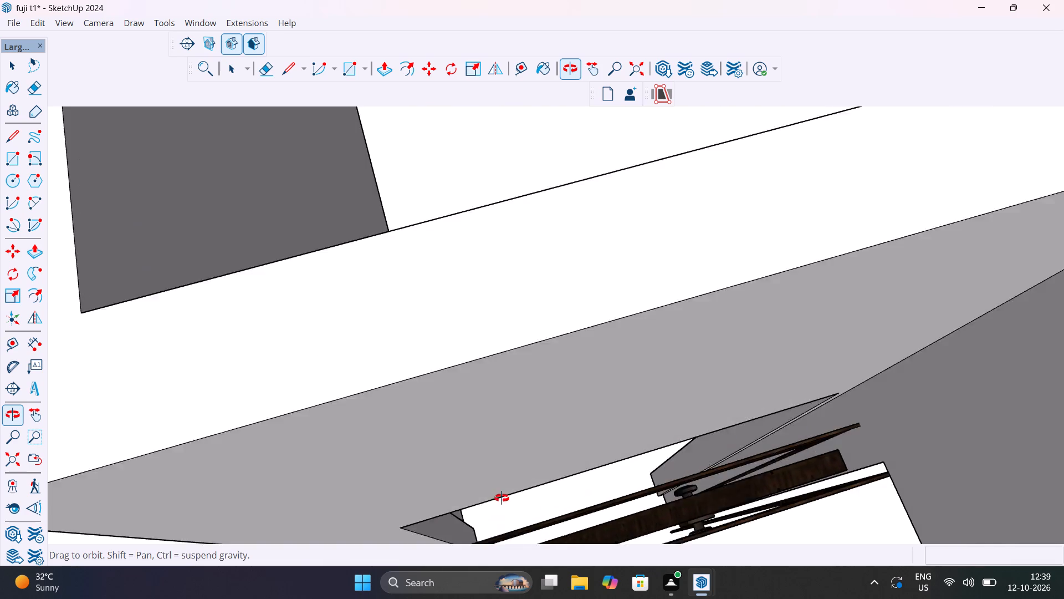
{"action": "middle_click_drag", "start_coordinate": [502, 498], "coordinate": [495, 381]}
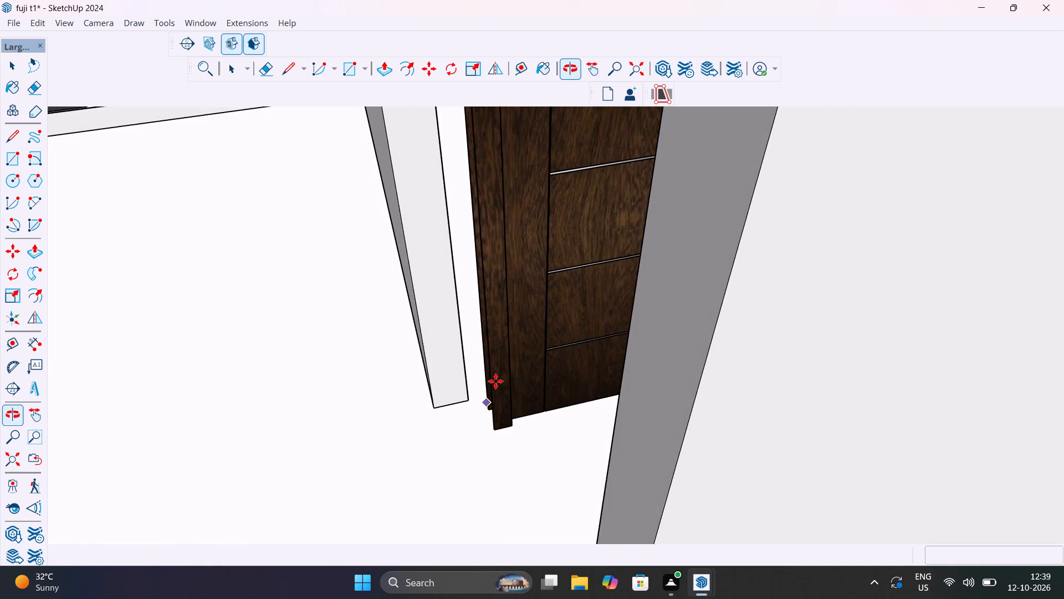
{"action": "scroll", "coordinate": [493, 378], "scroll_direction": "up", "scroll_amount": 10}
{"action": "middle_click_drag", "start_coordinate": [495, 412], "coordinate": [438, 370]}
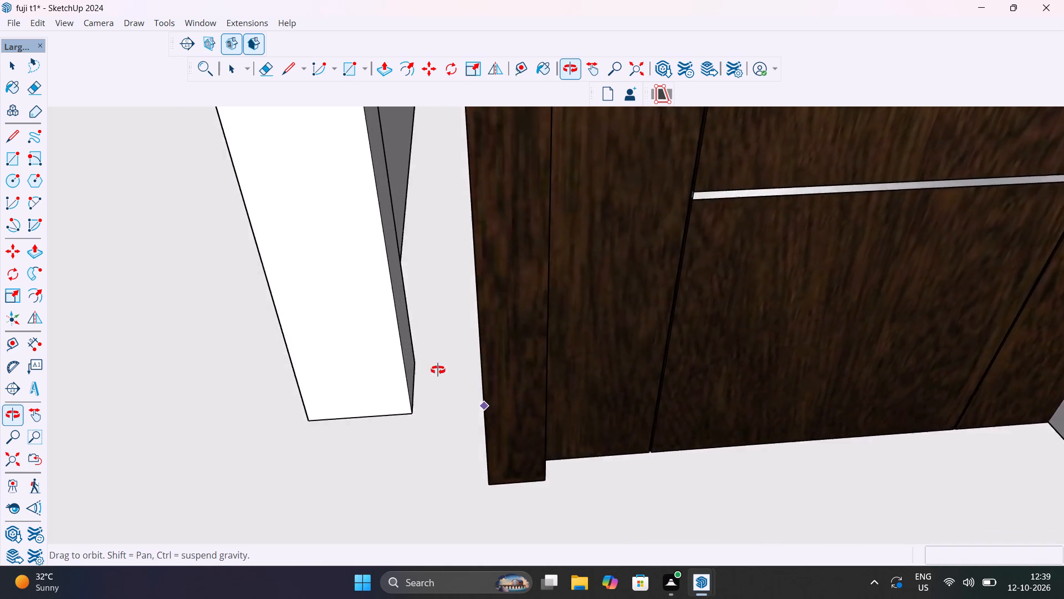
{"action": "middle_click_drag", "start_coordinate": [438, 370], "coordinate": [401, 348]}
{"action": "scroll", "coordinate": [401, 348], "scroll_direction": "up", "scroll_amount": 1}
{"action": "left_click", "coordinate": [461, 346]}
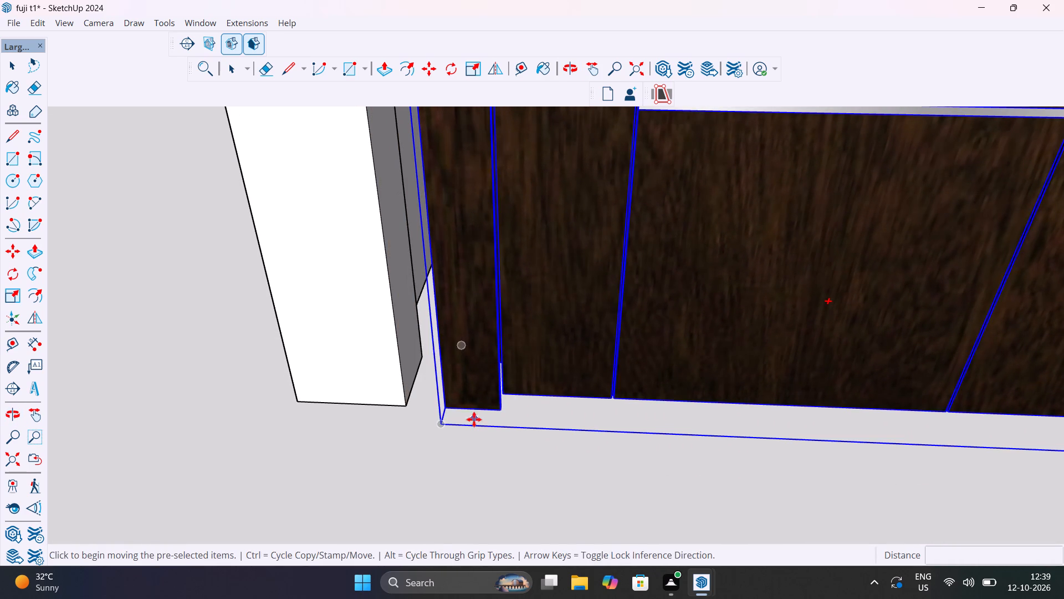
Move the door by its lower corner about 2 1/2" onto the bottom corner of the doorway jamb.
{"action": "left_click", "coordinate": [441, 424]}
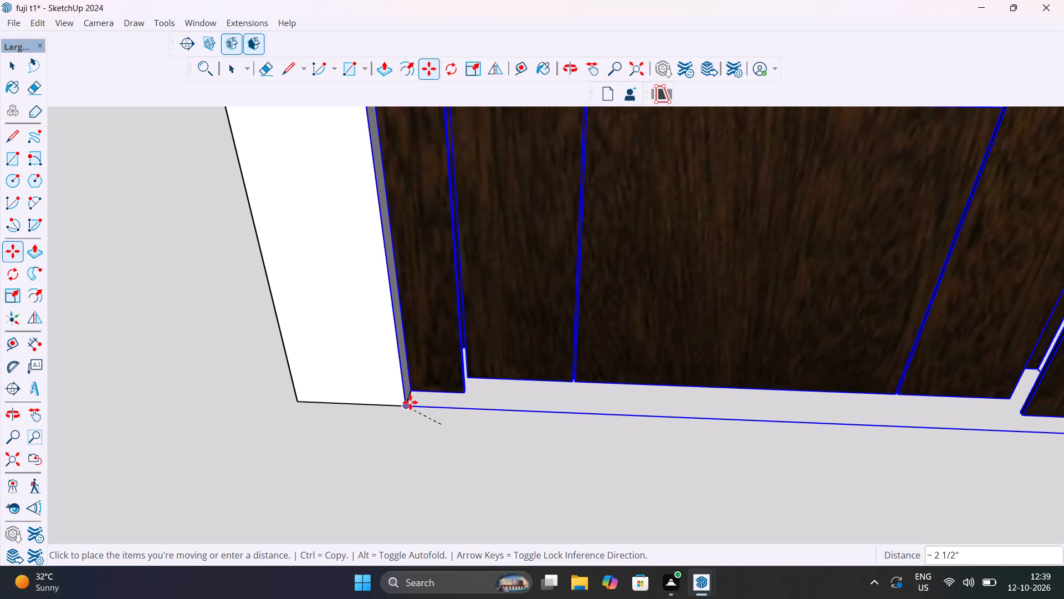
{"action": "left_click", "coordinate": [410, 402]}
Stretch the door's height by about 1.01 along the blue axis to reach the opening's top edge.
{"action": "scroll", "coordinate": [437, 428], "scroll_direction": "down", "scroll_amount": 13}
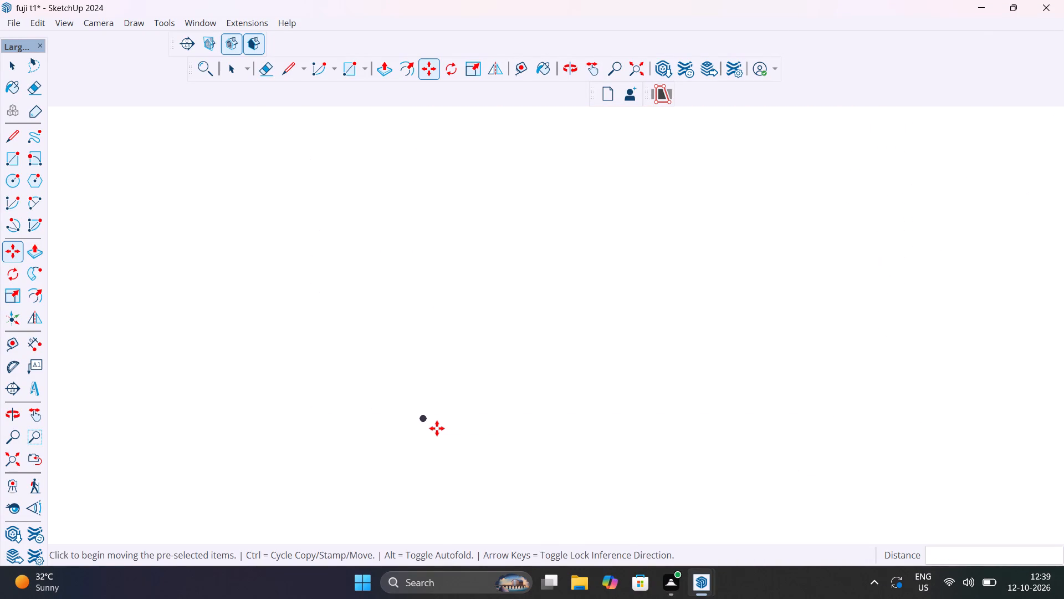
{"action": "scroll", "coordinate": [437, 428], "scroll_direction": "down", "scroll_amount": 6}
{"action": "scroll", "coordinate": [421, 343], "scroll_direction": "down", "scroll_amount": 9}
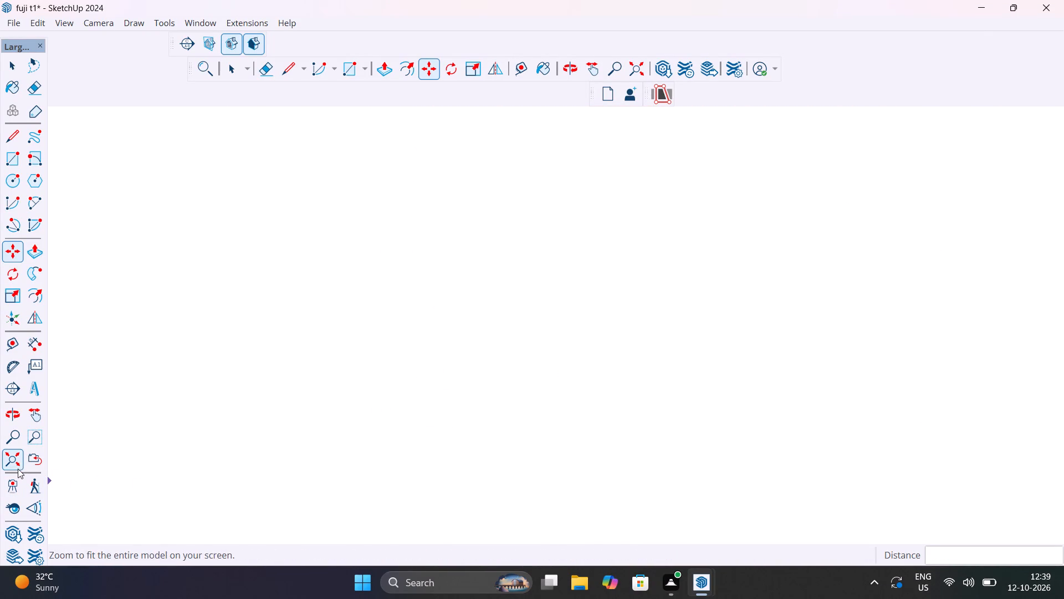
{"action": "left_click", "coordinate": [18, 468]}
{"action": "scroll", "coordinate": [717, 212], "scroll_direction": "up", "scroll_amount": 9}
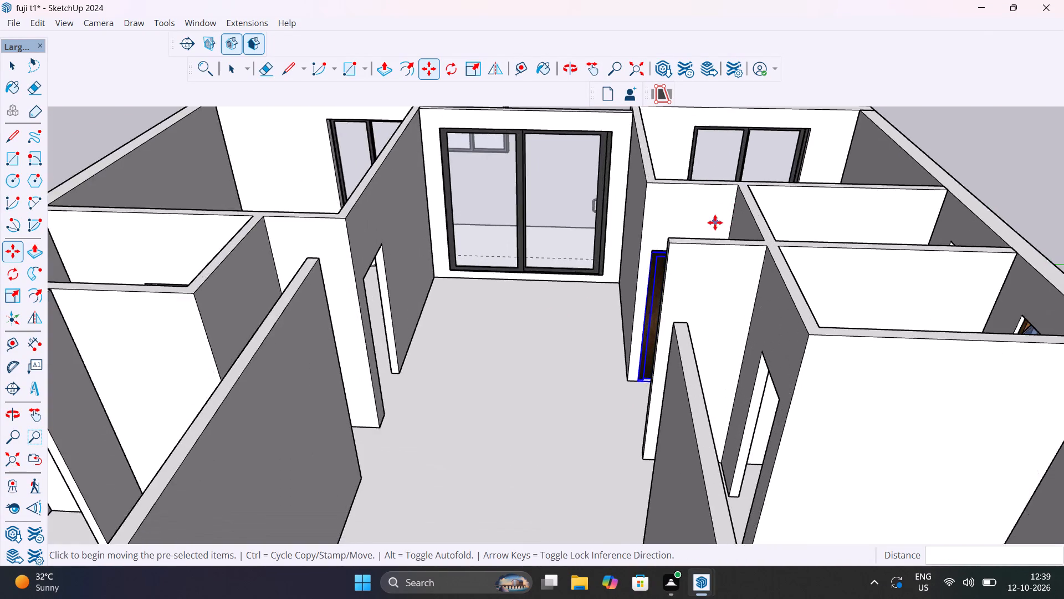
{"action": "scroll", "coordinate": [715, 222], "scroll_direction": "up", "scroll_amount": 2}
{"action": "scroll", "coordinate": [686, 270], "scroll_direction": "up", "scroll_amount": 1}
{"action": "middle_click_drag", "start_coordinate": [687, 269], "coordinate": [688, 345]}
{"action": "scroll", "coordinate": [712, 326], "scroll_direction": "up", "scroll_amount": 12}
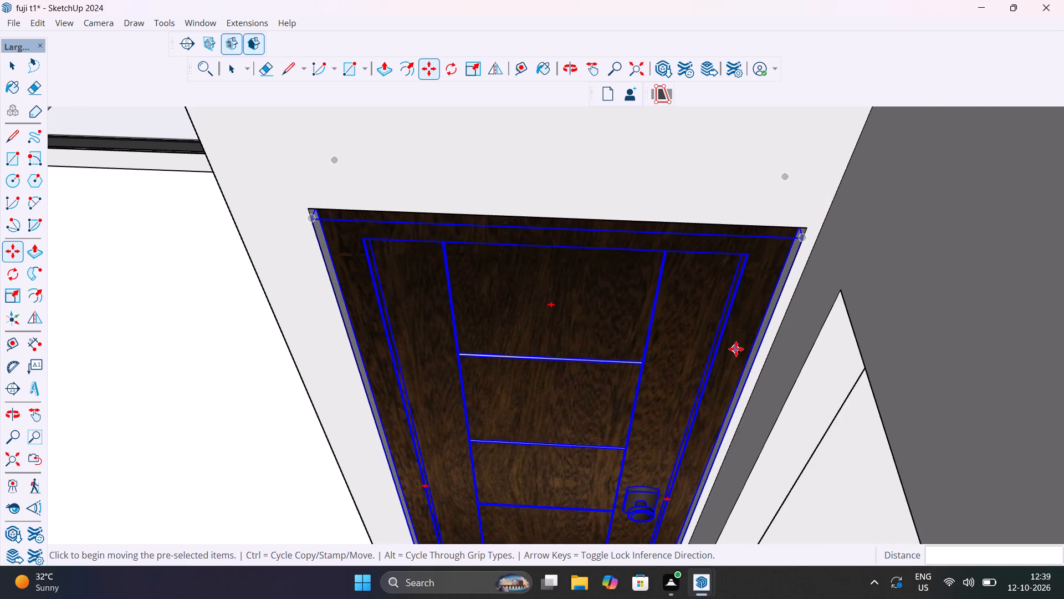
{"action": "middle_click_drag", "start_coordinate": [741, 349], "coordinate": [801, 160]}
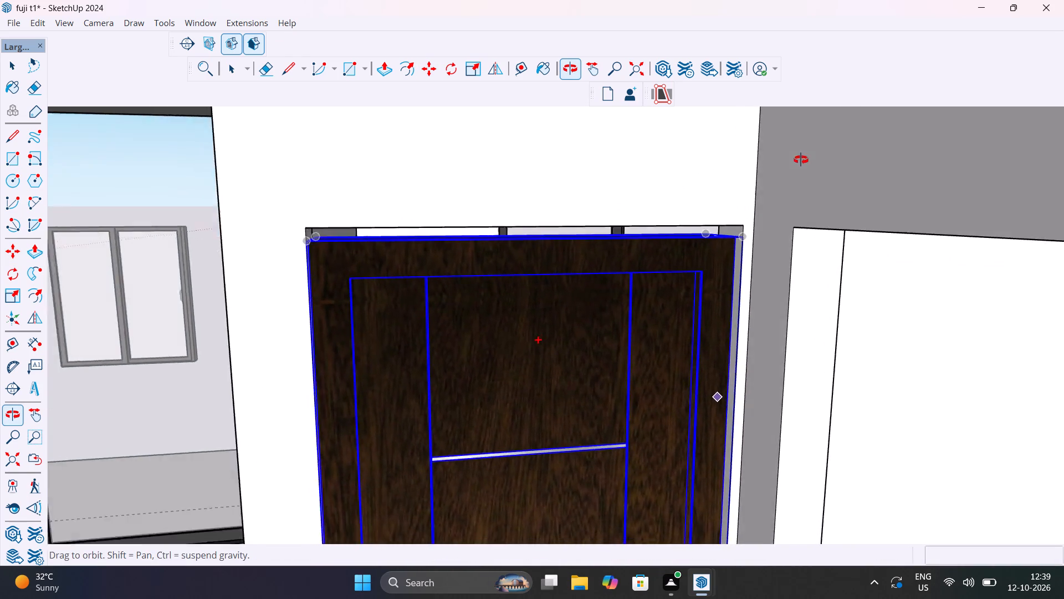
{"action": "middle_click_drag", "start_coordinate": [801, 160], "coordinate": [784, 156]}
{"action": "key", "text": "s"}
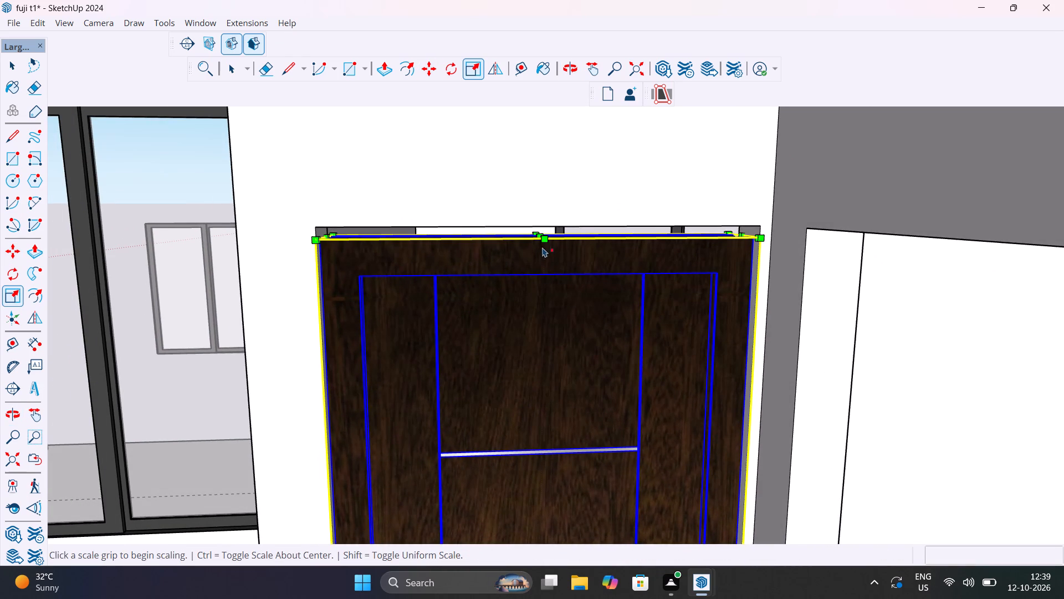
{"action": "left_click", "coordinate": [537, 236]}
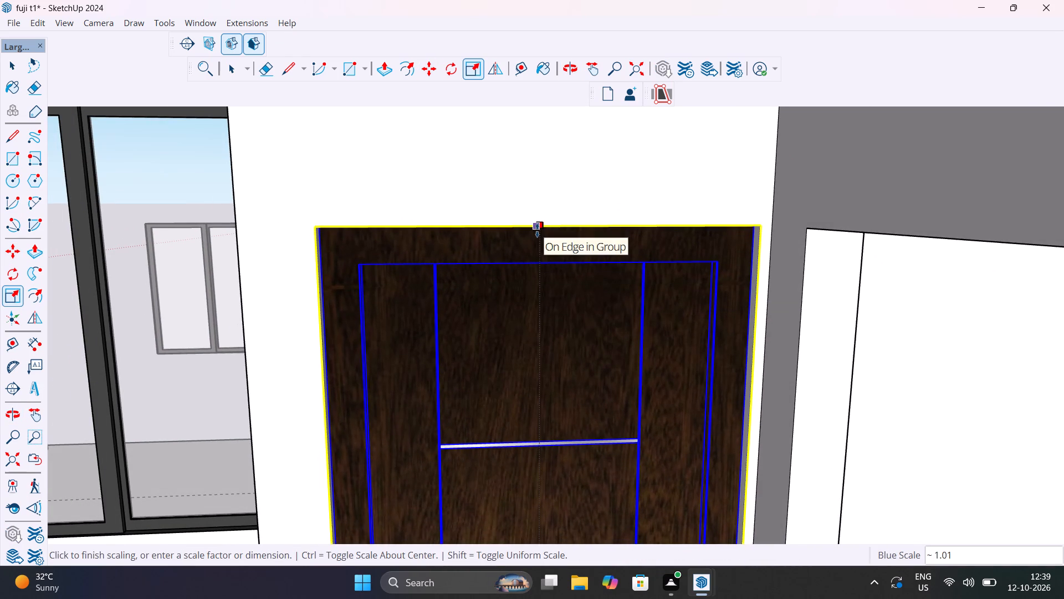
{"action": "left_click", "coordinate": [537, 230]}
Copy the fitted dark wooden door by its bottom corner across the central hall, placing it beside the empty doorway in the opposite wall.
{"action": "scroll", "coordinate": [685, 424], "scroll_direction": "down", "scroll_amount": 7}
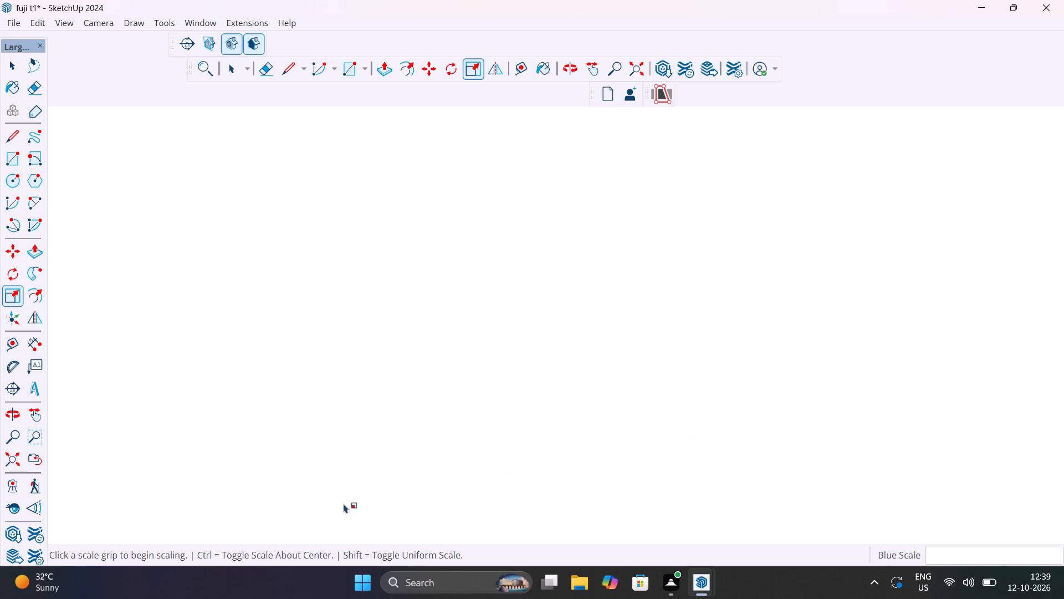
{"action": "left_click", "coordinate": [11, 463]}
{"action": "middle_click_drag", "start_coordinate": [669, 369], "coordinate": [629, 541]}
{"action": "scroll", "coordinate": [756, 276], "scroll_direction": "up", "scroll_amount": 14}
{"action": "scroll", "coordinate": [753, 216], "scroll_direction": "up", "scroll_amount": 1}
{"action": "middle_click_drag", "start_coordinate": [753, 216], "coordinate": [750, 241]}
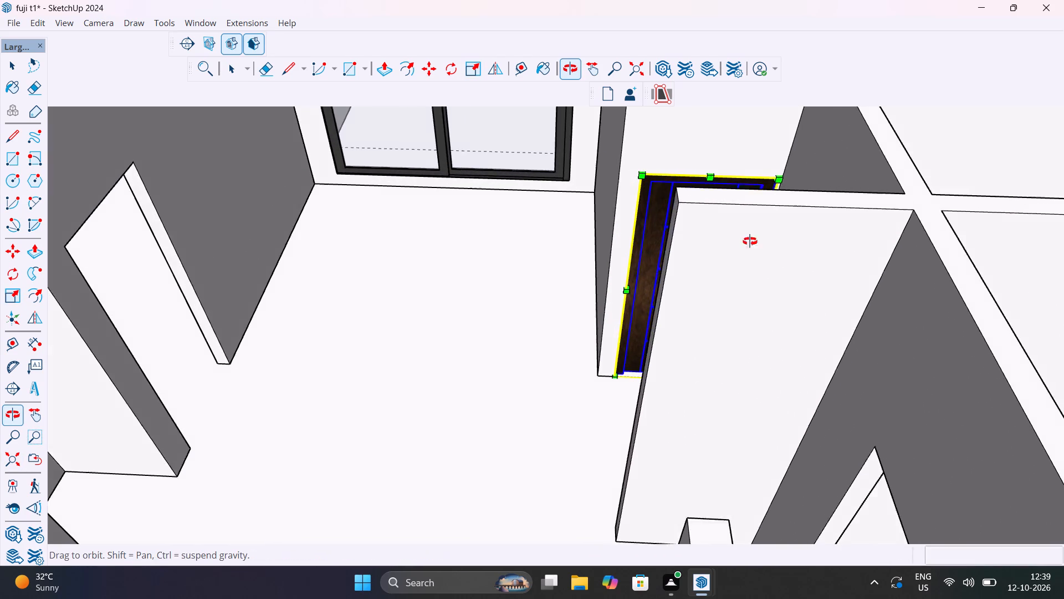
{"action": "middle_click_drag", "start_coordinate": [750, 241], "coordinate": [727, 368]}
{"action": "scroll", "coordinate": [761, 278], "scroll_direction": "up", "scroll_amount": 10}
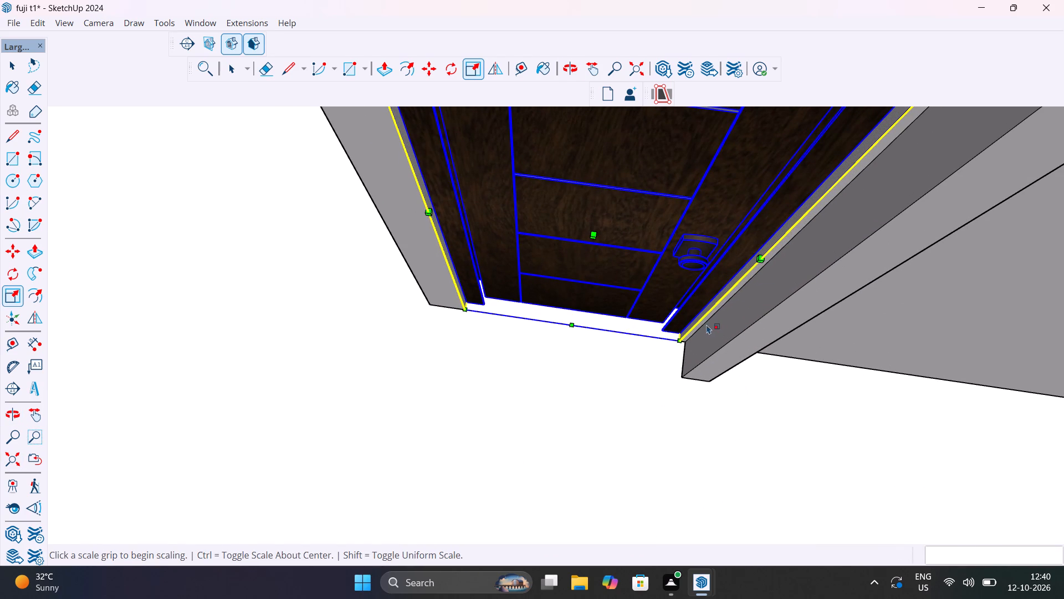
{"action": "key", "text": "m"}
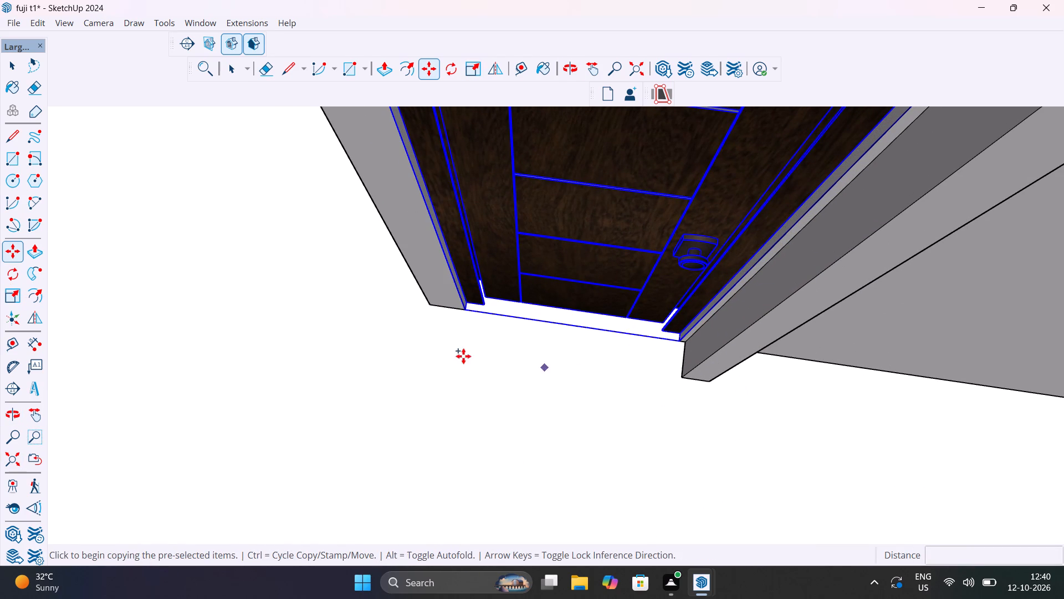
{"action": "left_click", "coordinate": [470, 311]}
{"action": "scroll", "coordinate": [398, 384], "scroll_direction": "down", "scroll_amount": 16}
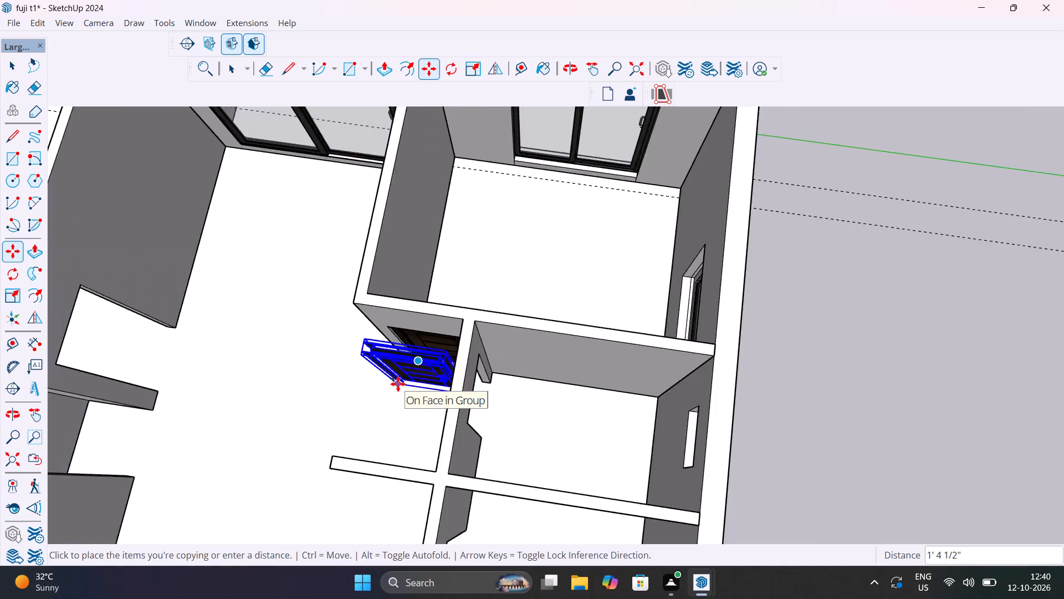
{"action": "scroll", "coordinate": [398, 384], "scroll_direction": "down", "scroll_amount": 4}
{"action": "middle_click_drag", "start_coordinate": [408, 403], "coordinate": [733, 230]}
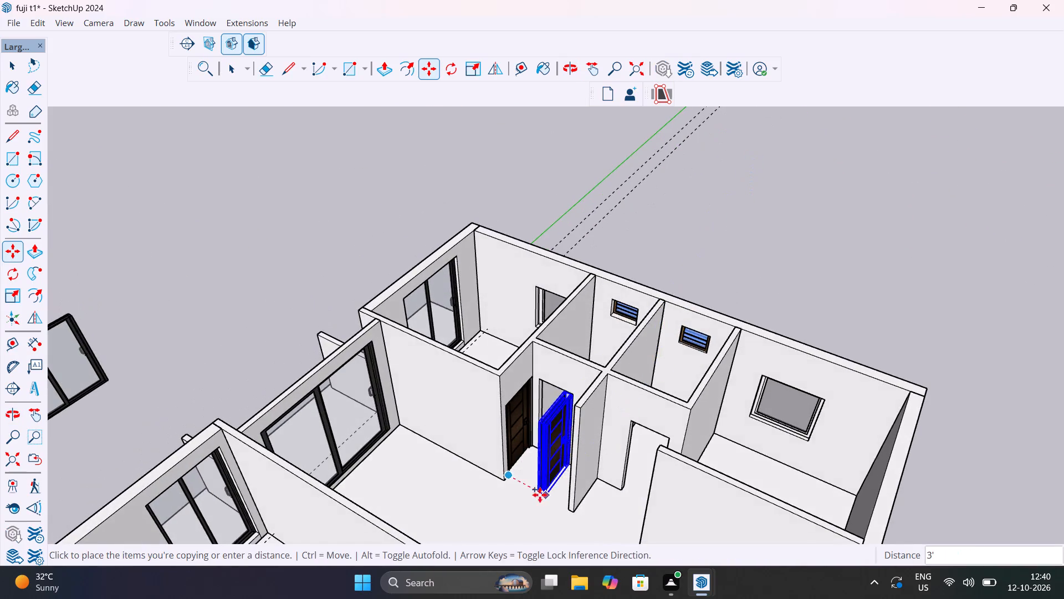
{"action": "scroll", "coordinate": [539, 517], "scroll_direction": "up", "scroll_amount": 5}
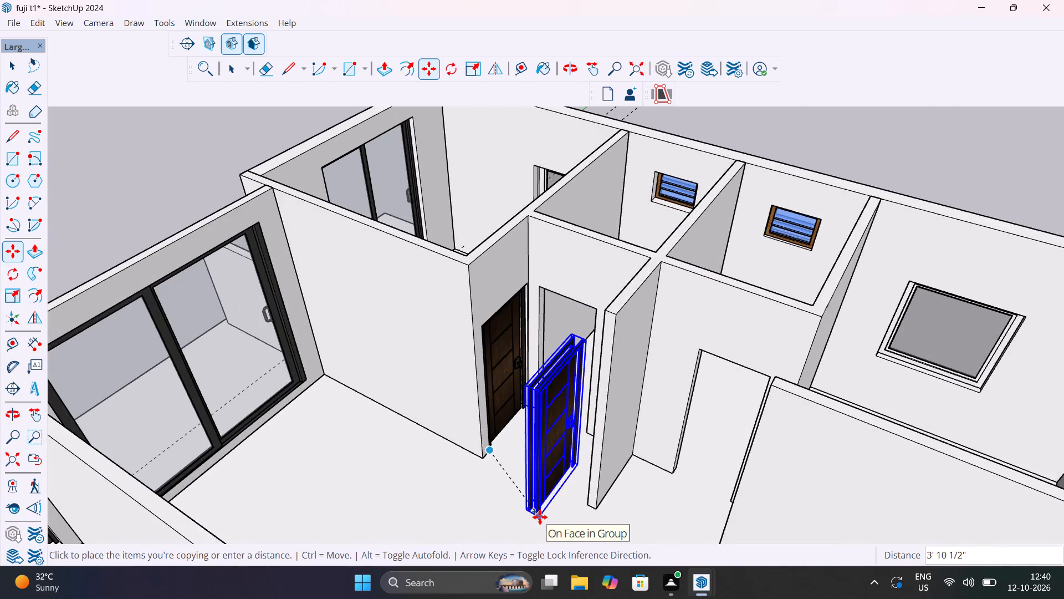
{"action": "scroll", "coordinate": [540, 517], "scroll_direction": "down", "scroll_amount": 5}
{"action": "middle_click_drag", "start_coordinate": [561, 538], "coordinate": [485, 398]}
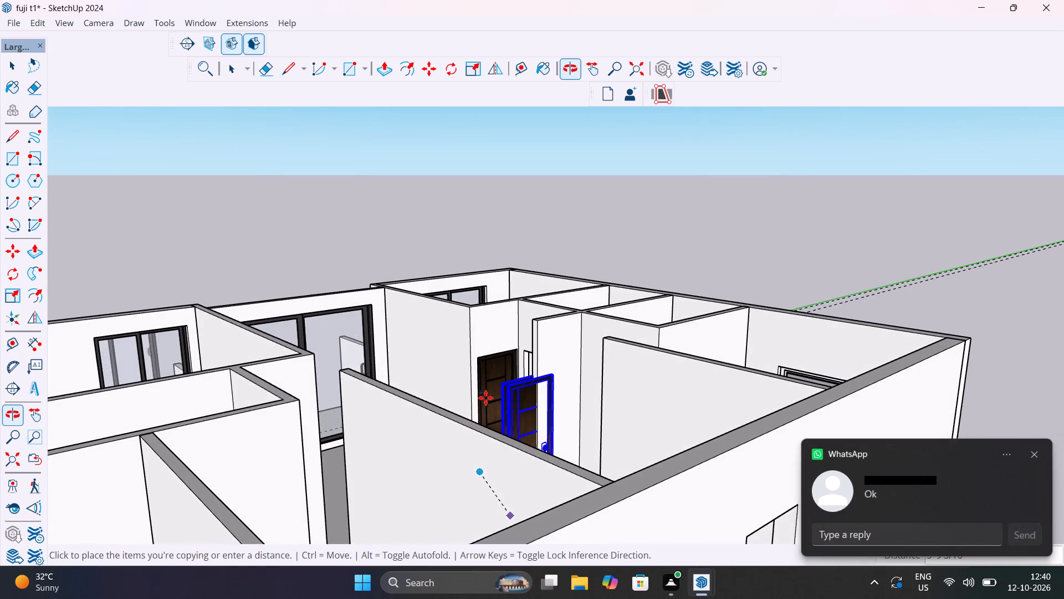
{"action": "scroll", "coordinate": [485, 398], "scroll_direction": "down", "scroll_amount": 7}
{"action": "middle_click_drag", "start_coordinate": [447, 483], "coordinate": [291, 598]}
{"action": "scroll", "coordinate": [291, 598], "scroll_direction": "up", "scroll_amount": 1}
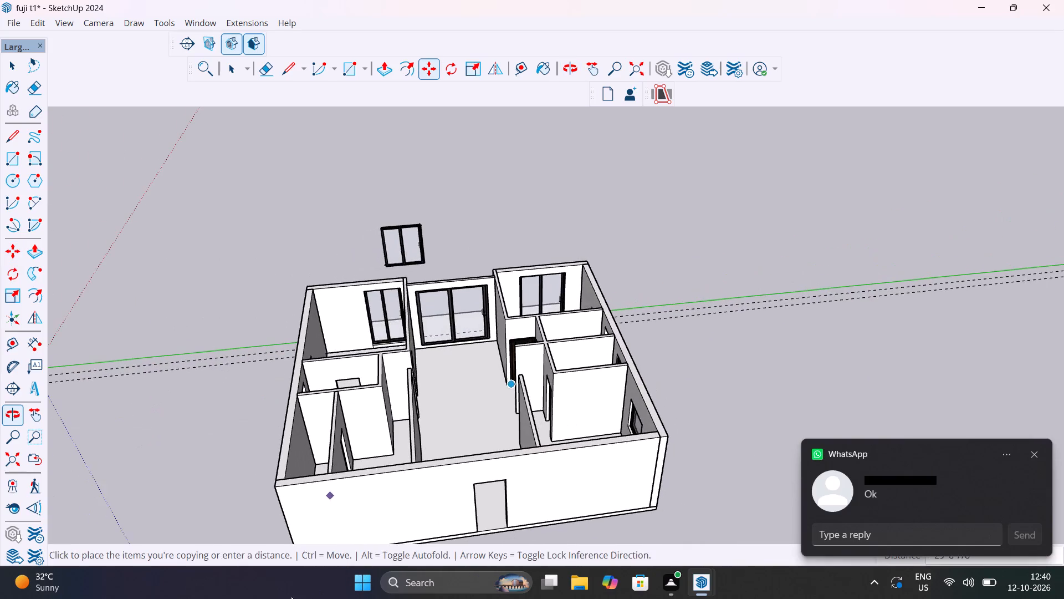
{"action": "scroll", "coordinate": [401, 405], "scroll_direction": "up", "scroll_amount": 10}
{"action": "middle_click_drag", "start_coordinate": [462, 402], "coordinate": [227, 451]}
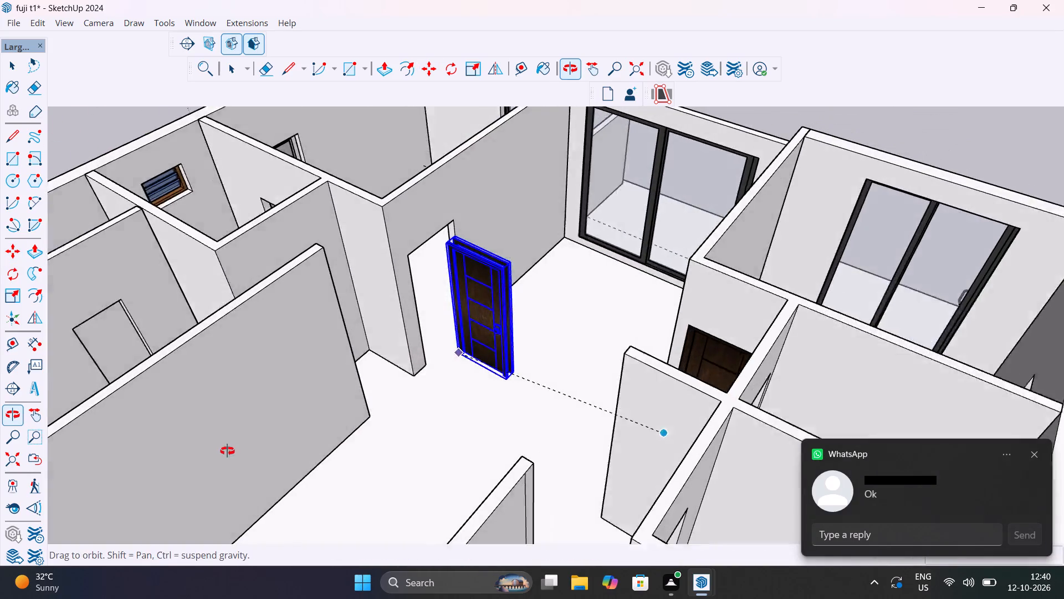
{"action": "middle_click_drag", "start_coordinate": [227, 451], "coordinate": [221, 452]}
{"action": "left_click", "coordinate": [449, 361]}
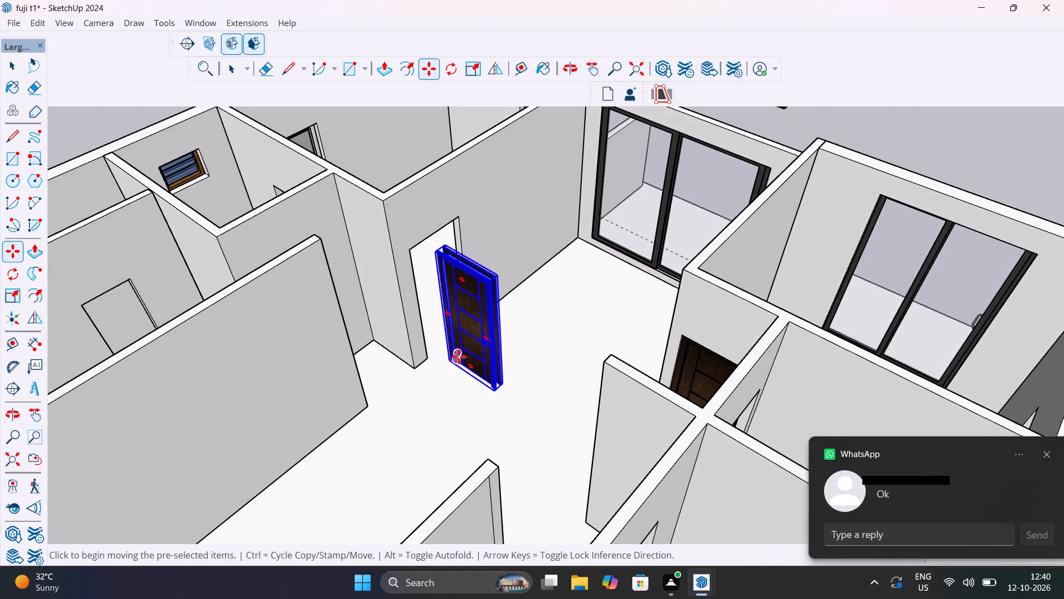
Rotate the copied door 90 degrees on the floor plane so it lines up with the opposite doorway's wall.
{"action": "scroll", "coordinate": [459, 356], "scroll_direction": "up", "scroll_amount": 6}
{"action": "middle_click_drag", "start_coordinate": [459, 397], "coordinate": [570, 355]}
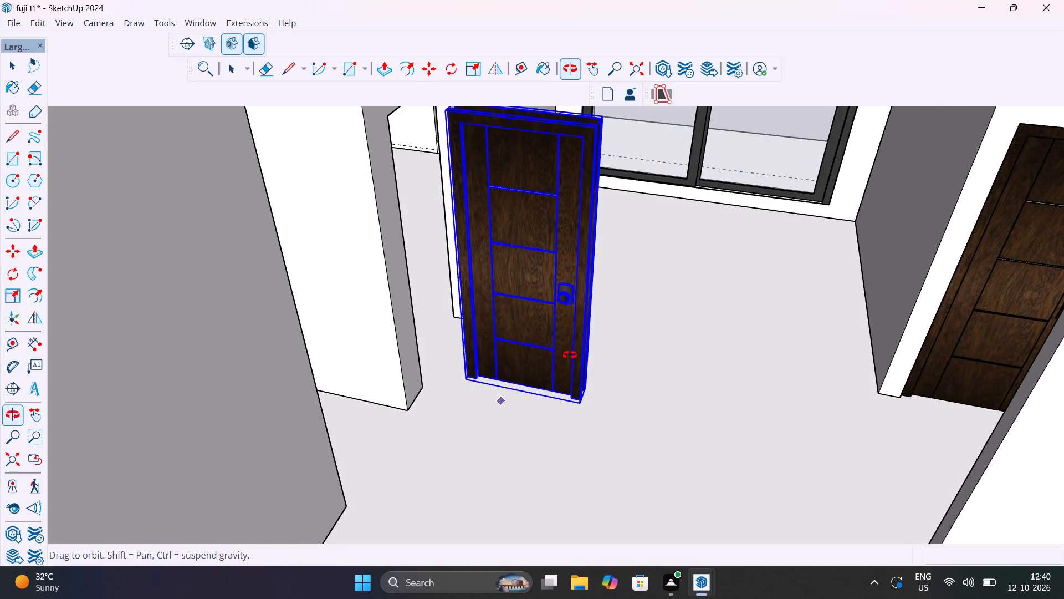
{"action": "middle_click_drag", "start_coordinate": [570, 355], "coordinate": [594, 379]}
{"action": "scroll", "coordinate": [594, 379], "scroll_direction": "up", "scroll_amount": 1}
{"action": "key", "text": "q"}
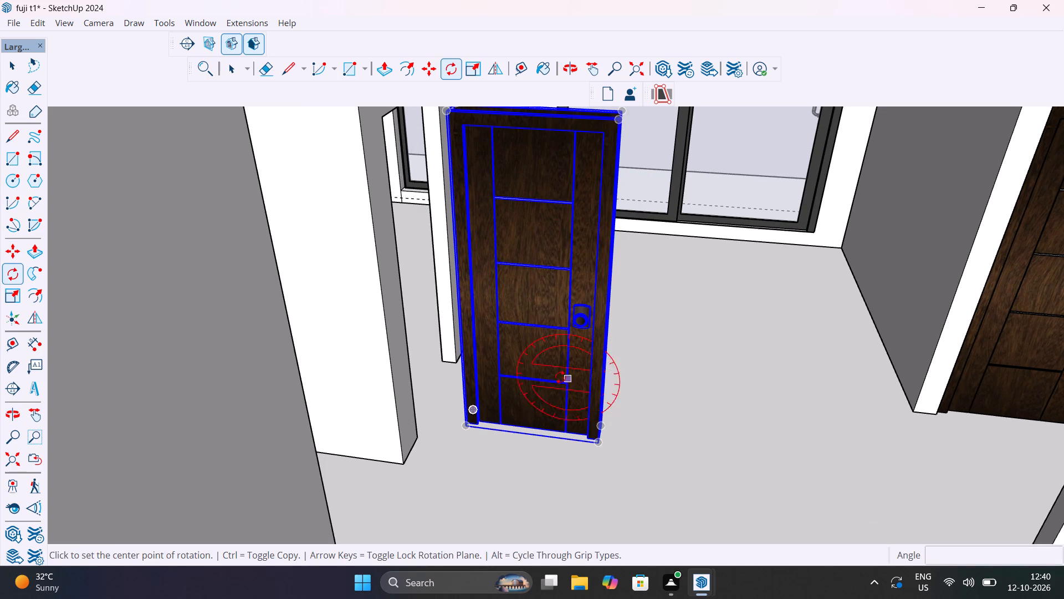
{"action": "left_click", "coordinate": [464, 456]}
{"action": "left_click", "coordinate": [579, 456]}
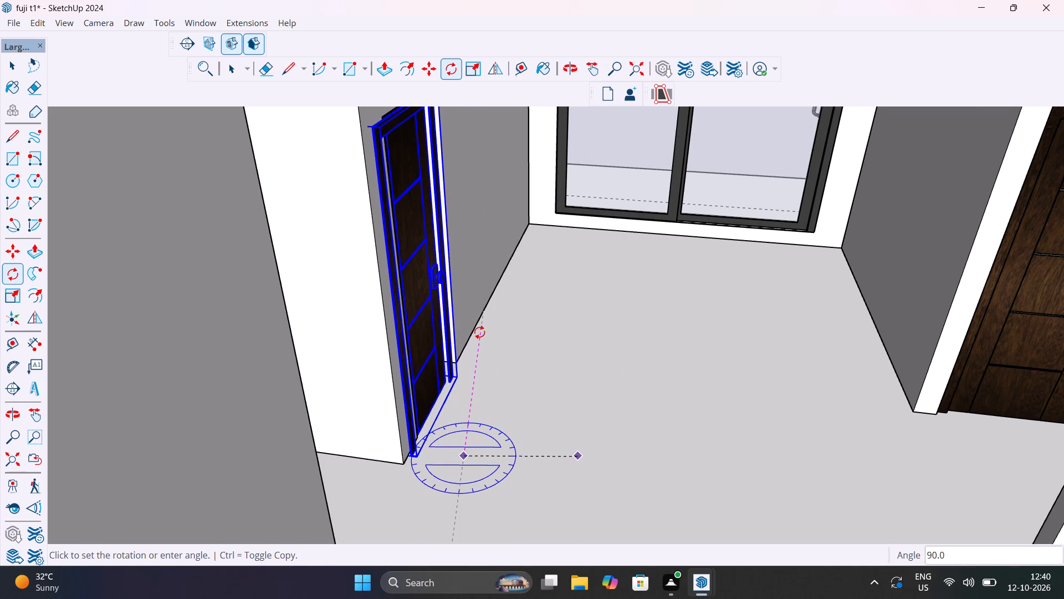
{"action": "type", "text": "90"}
{"action": "key", "text": "Return"}
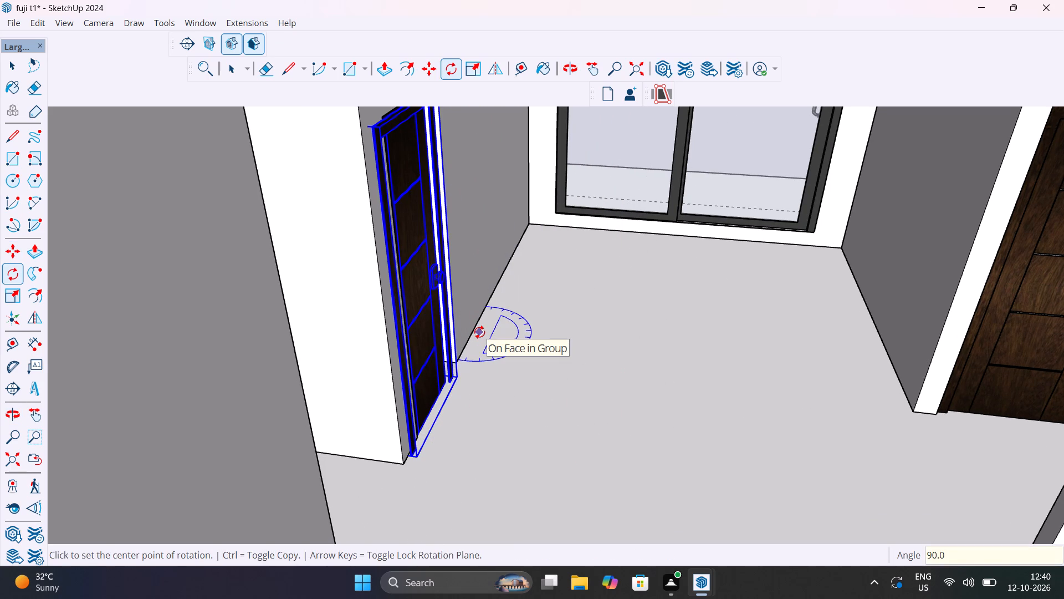
Move the copied door by its lower corner about 7 11/16" onto the bottom corner of the doorway jamb.
{"action": "scroll", "coordinate": [479, 332], "scroll_direction": "down", "scroll_amount": 6}
{"action": "middle_click_drag", "start_coordinate": [503, 360], "coordinate": [263, 406]}
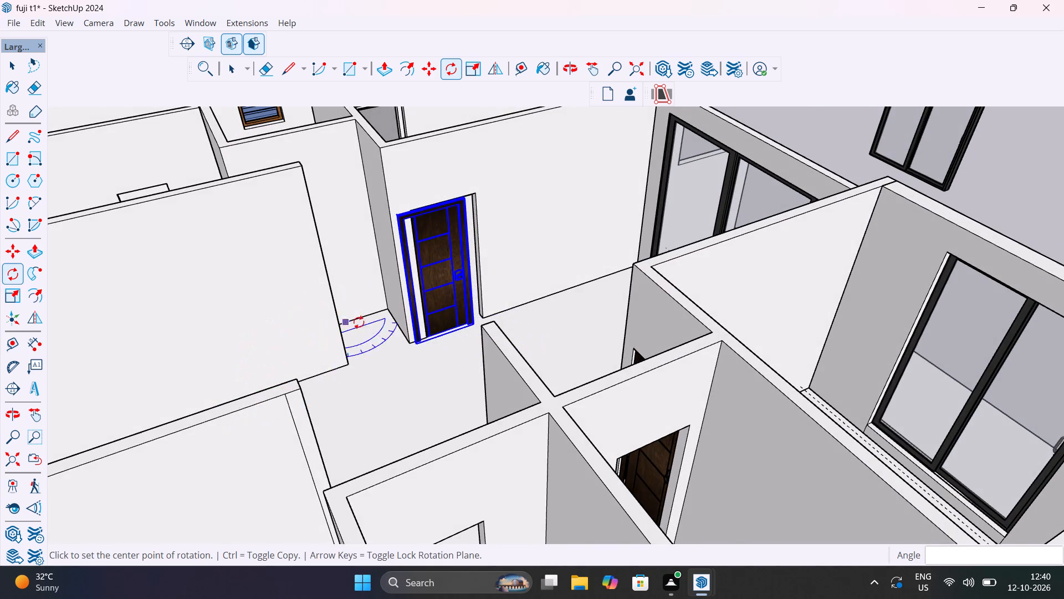
{"action": "scroll", "coordinate": [369, 323], "scroll_direction": "up", "scroll_amount": 8}
{"action": "key", "text": "m"}
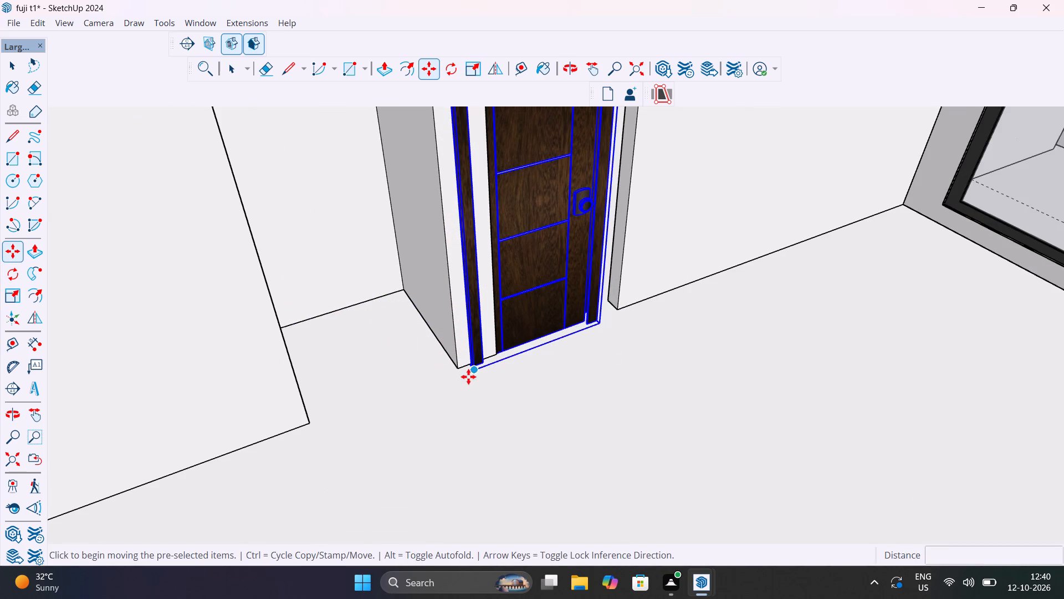
{"action": "middle_click_drag", "start_coordinate": [346, 368], "coordinate": [208, 389]}
{"action": "scroll", "coordinate": [221, 385], "scroll_direction": "up", "scroll_amount": 1}
{"action": "left_click", "coordinate": [434, 345]}
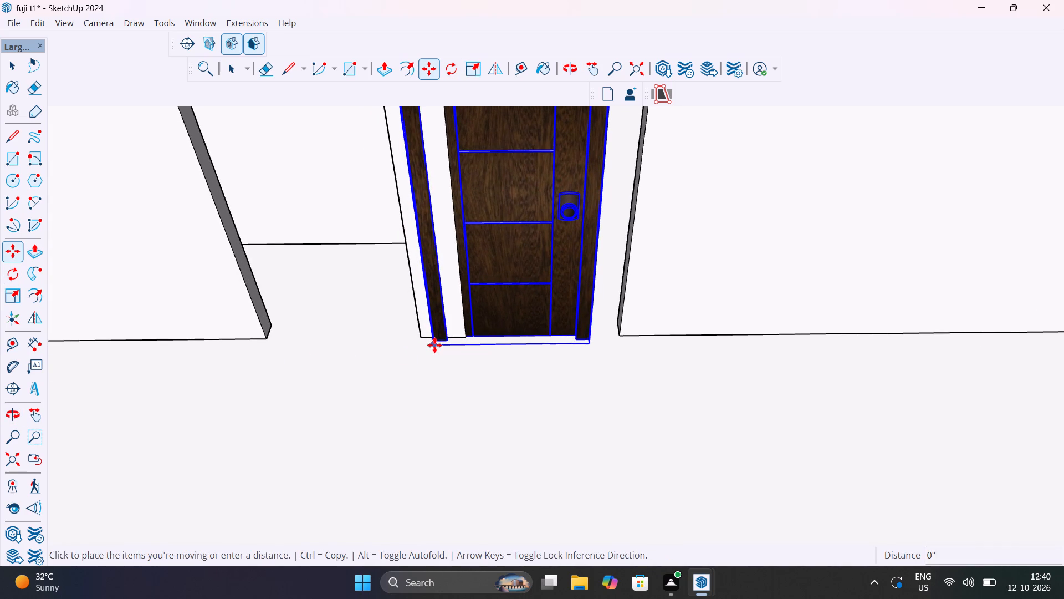
{"action": "scroll", "coordinate": [469, 332], "scroll_direction": "up", "scroll_amount": 13}
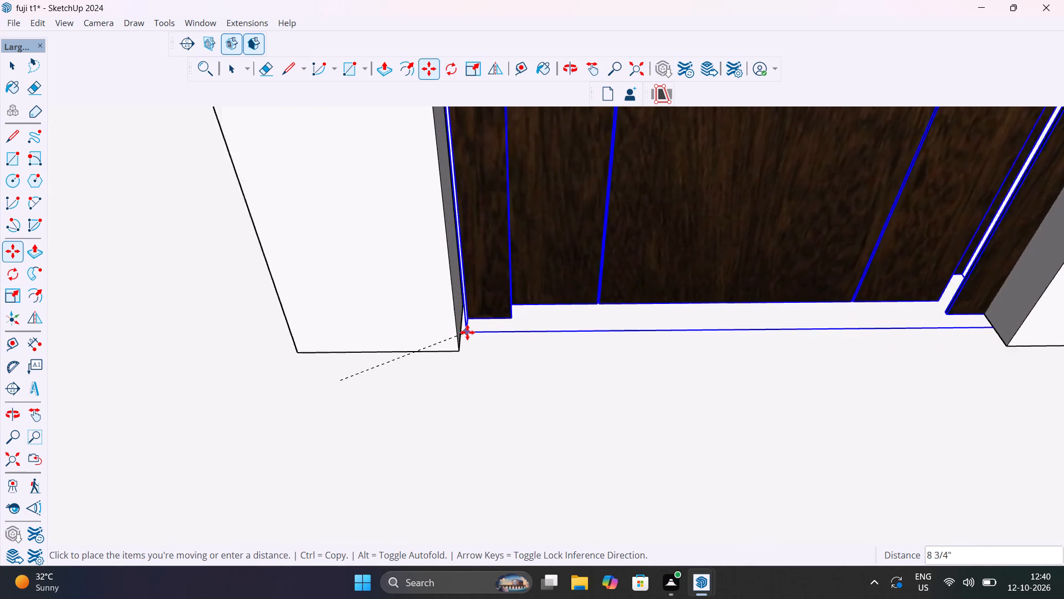
{"action": "scroll", "coordinate": [467, 332], "scroll_direction": "up", "scroll_amount": 1}
{"action": "left_click", "coordinate": [462, 351]}
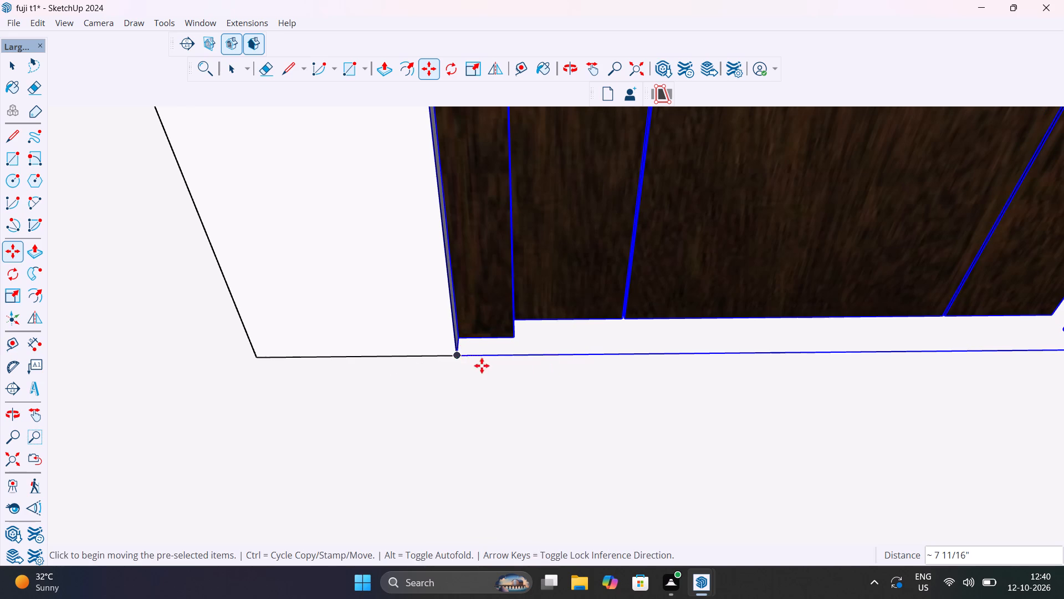
Examine the copied door's fit and the remaining empty interior doorways around the two ventilated rooms and the adjoining room.
{"action": "scroll", "coordinate": [482, 366], "scroll_direction": "down", "scroll_amount": 19}
{"action": "scroll", "coordinate": [508, 385], "scroll_direction": "down", "scroll_amount": 5}
{"action": "middle_click_drag", "start_coordinate": [561, 390], "coordinate": [601, 394]}
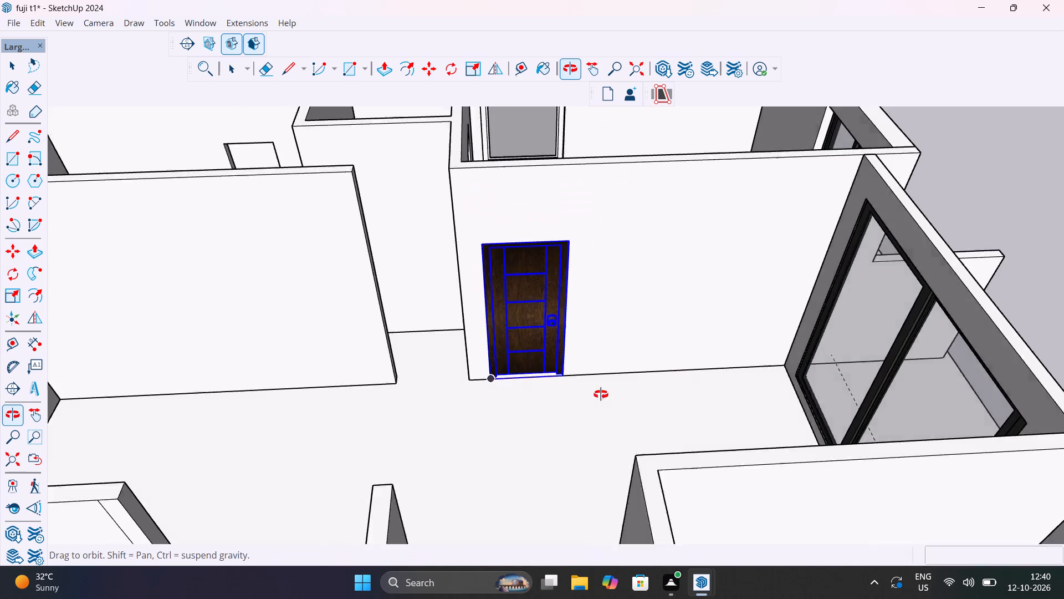
{"action": "middle_click_drag", "start_coordinate": [601, 394], "coordinate": [611, 397]}
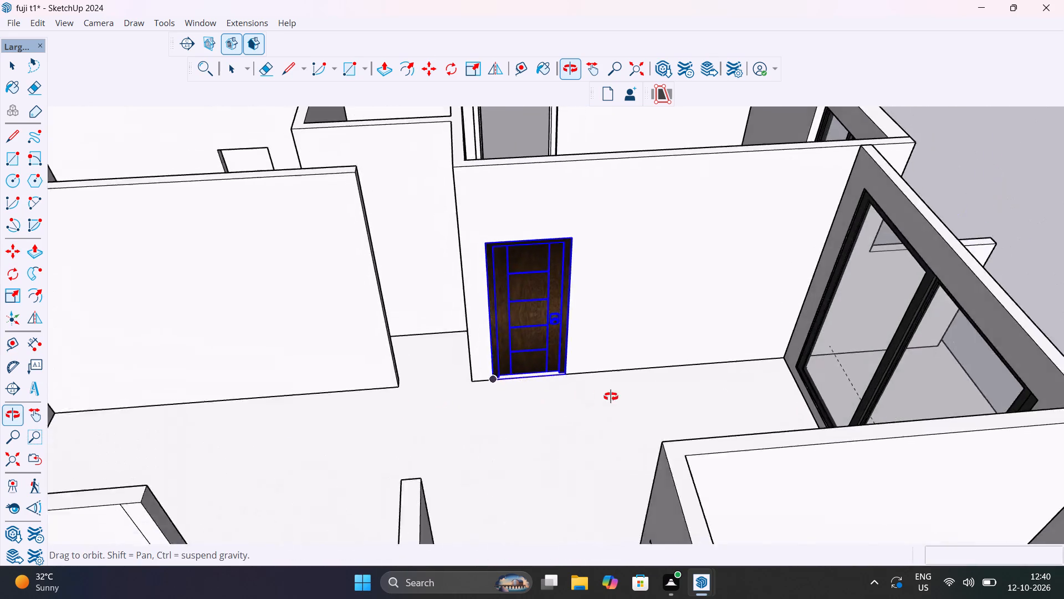
{"action": "middle_click_drag", "start_coordinate": [611, 397], "coordinate": [613, 397]}
{"action": "scroll", "coordinate": [587, 390], "scroll_direction": "down", "scroll_amount": 12}
{"action": "middle_click_drag", "start_coordinate": [621, 405], "coordinate": [947, 438]}
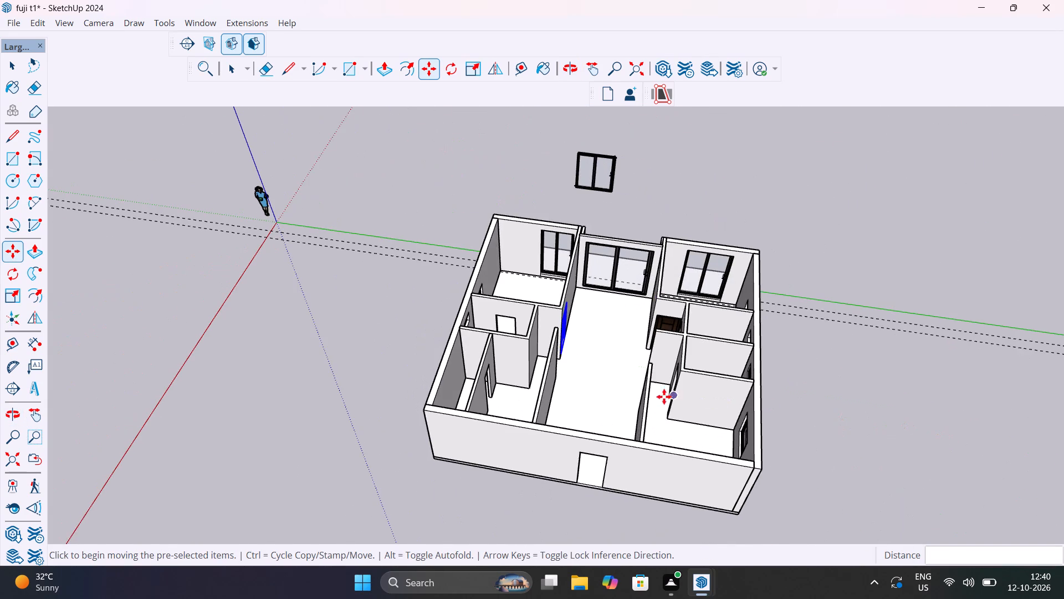
{"action": "scroll", "coordinate": [655, 388], "scroll_direction": "up", "scroll_amount": 5}
{"action": "scroll", "coordinate": [452, 343], "scroll_direction": "up", "scroll_amount": 6}
{"action": "scroll", "coordinate": [453, 343], "scroll_direction": "down", "scroll_amount": 6}
{"action": "middle_click_drag", "start_coordinate": [722, 410], "coordinate": [1043, 448]}
{"action": "scroll", "coordinate": [674, 258], "scroll_direction": "up", "scroll_amount": 11}
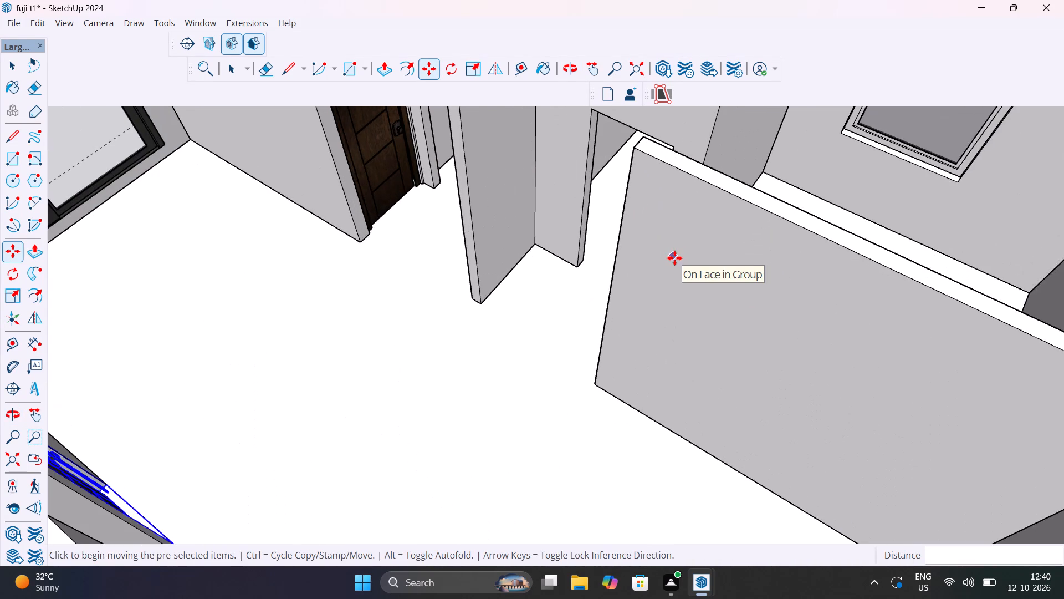
{"action": "middle_click_drag", "start_coordinate": [622, 349], "coordinate": [858, 296]}
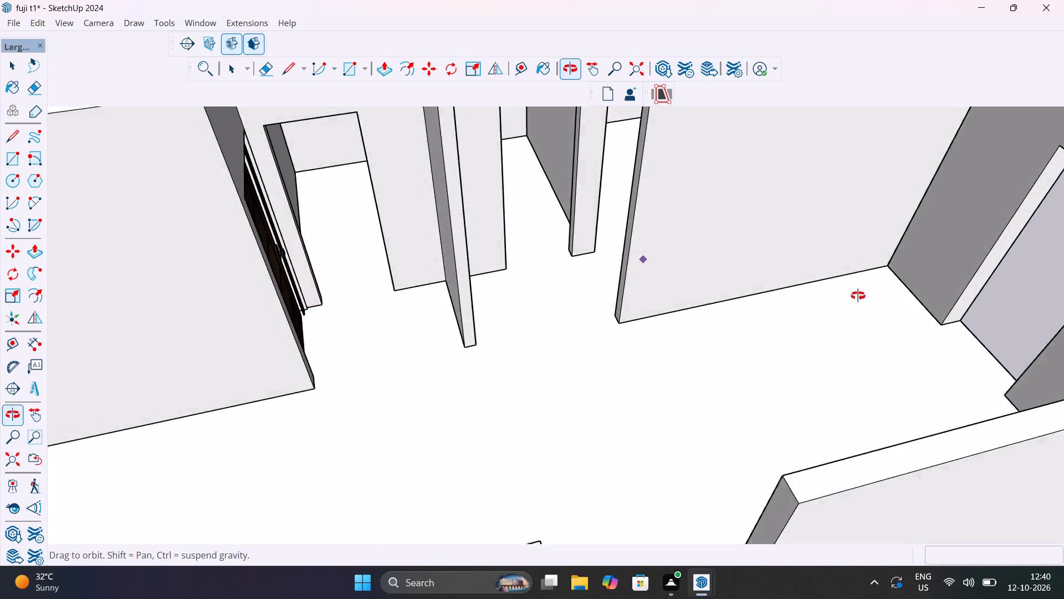
{"action": "middle_click_drag", "start_coordinate": [858, 296], "coordinate": [688, 309]}
{"action": "scroll", "coordinate": [529, 301], "scroll_direction": "up", "scroll_amount": 4}
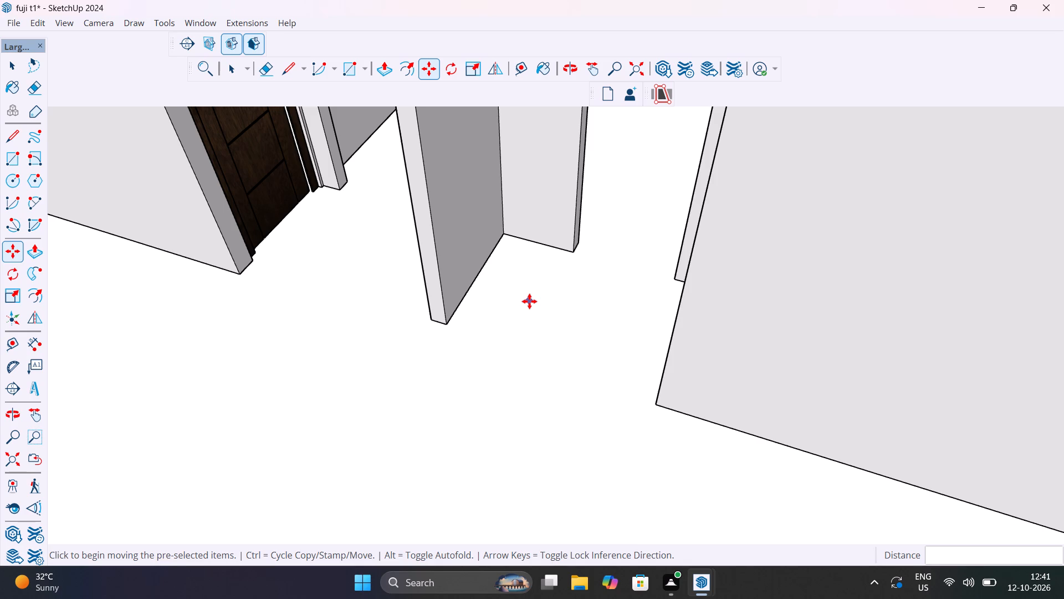
{"action": "key", "text": "space"}
{"action": "scroll", "coordinate": [526, 303], "scroll_direction": "down", "scroll_amount": 7}
{"action": "middle_click_drag", "start_coordinate": [566, 329], "coordinate": [621, 380]}
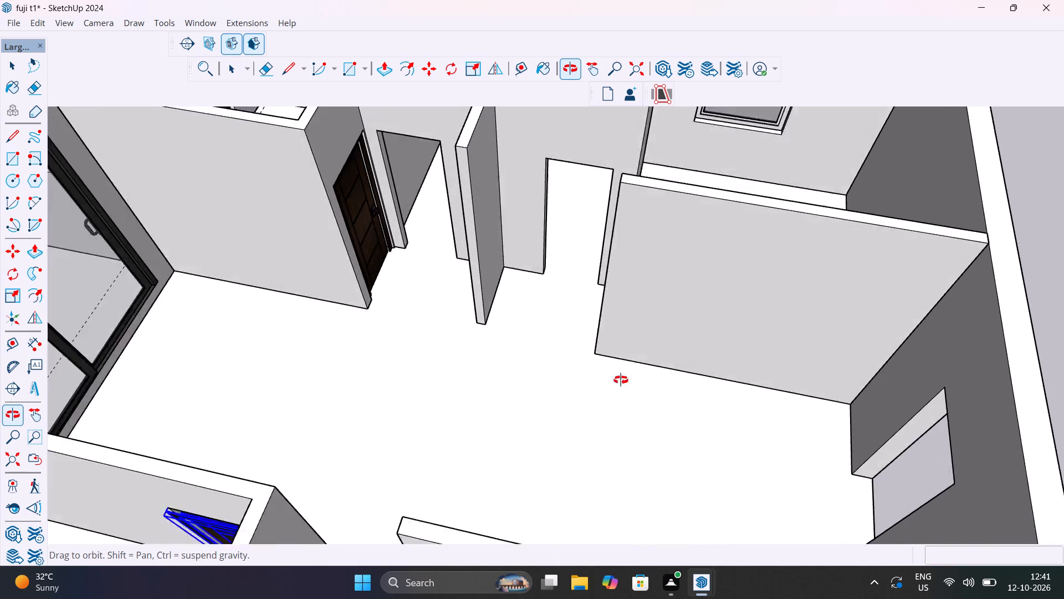
{"action": "middle_click_drag", "start_coordinate": [621, 380], "coordinate": [665, 400]}
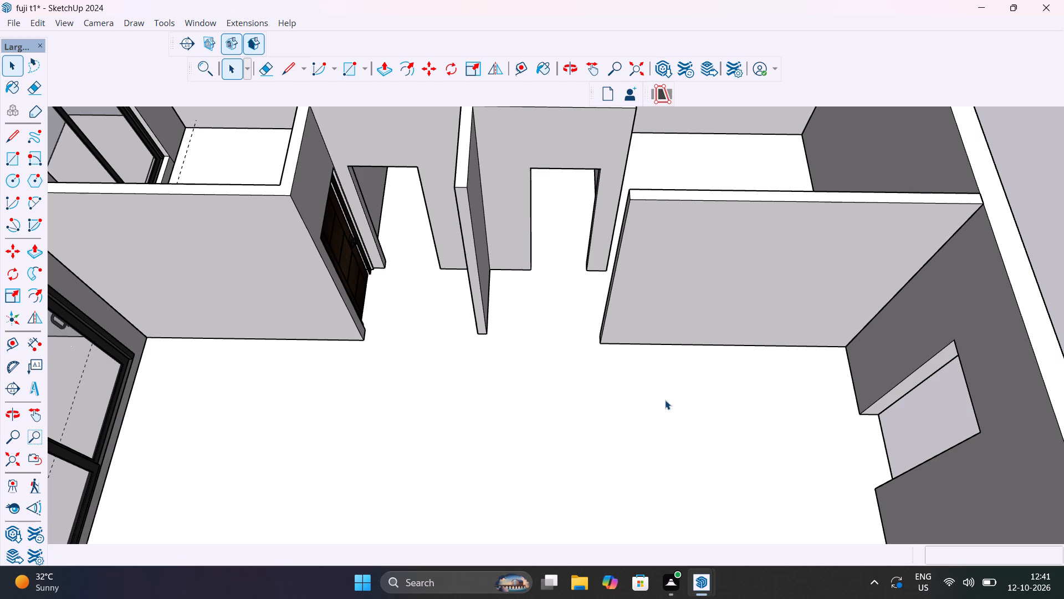
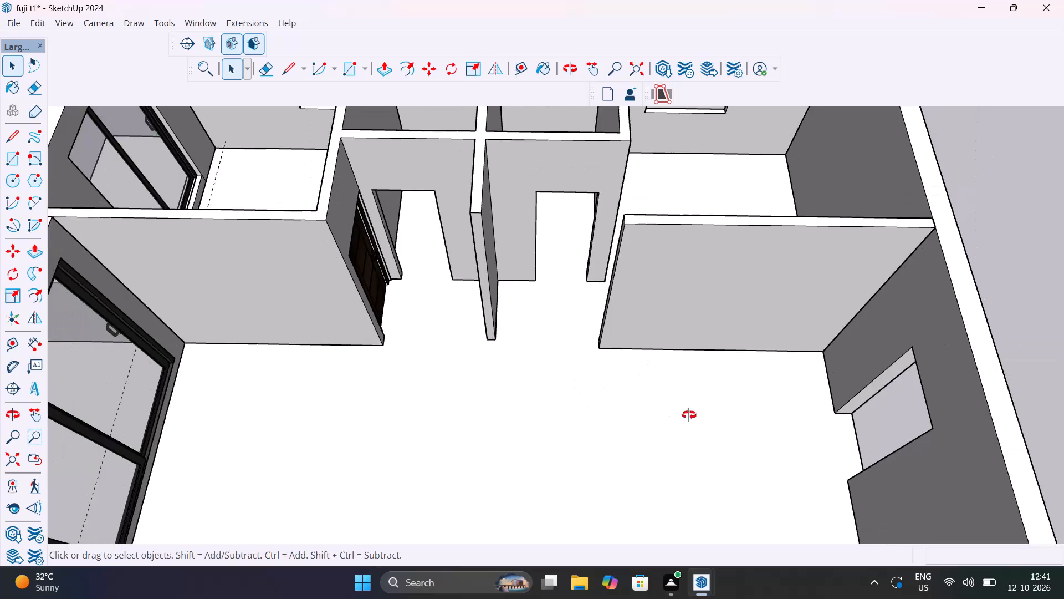
Measure the gap between the ventilated room's outer wall corner and the free end of the partition opposite.
{"action": "middle_click_drag", "start_coordinate": [689, 415], "coordinate": [1063, 407]}
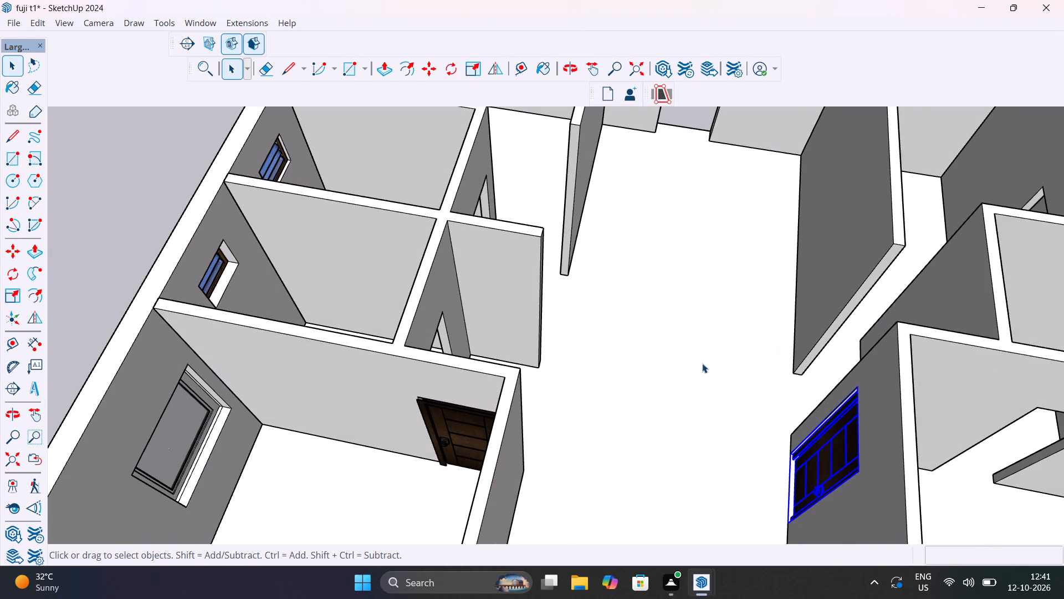
{"action": "scroll", "coordinate": [702, 364], "scroll_direction": "down", "scroll_amount": 7}
{"action": "left_click", "coordinate": [351, 263]}
{"action": "scroll", "coordinate": [602, 233], "scroll_direction": "up", "scroll_amount": 6}
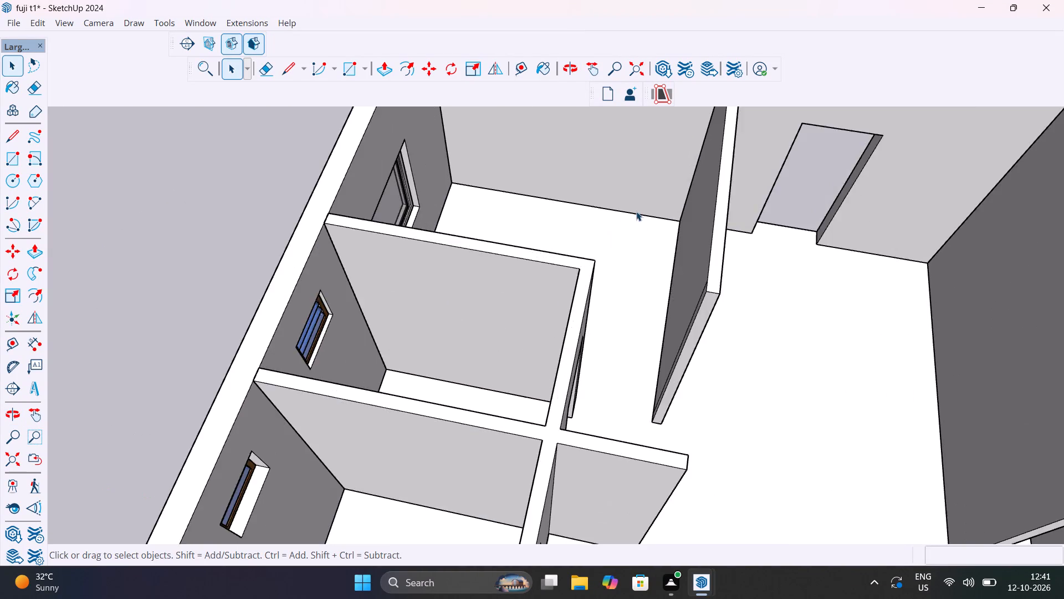
{"action": "scroll", "coordinate": [636, 211], "scroll_direction": "up", "scroll_amount": 7}
{"action": "scroll", "coordinate": [670, 414], "scroll_direction": "down", "scroll_amount": 4}
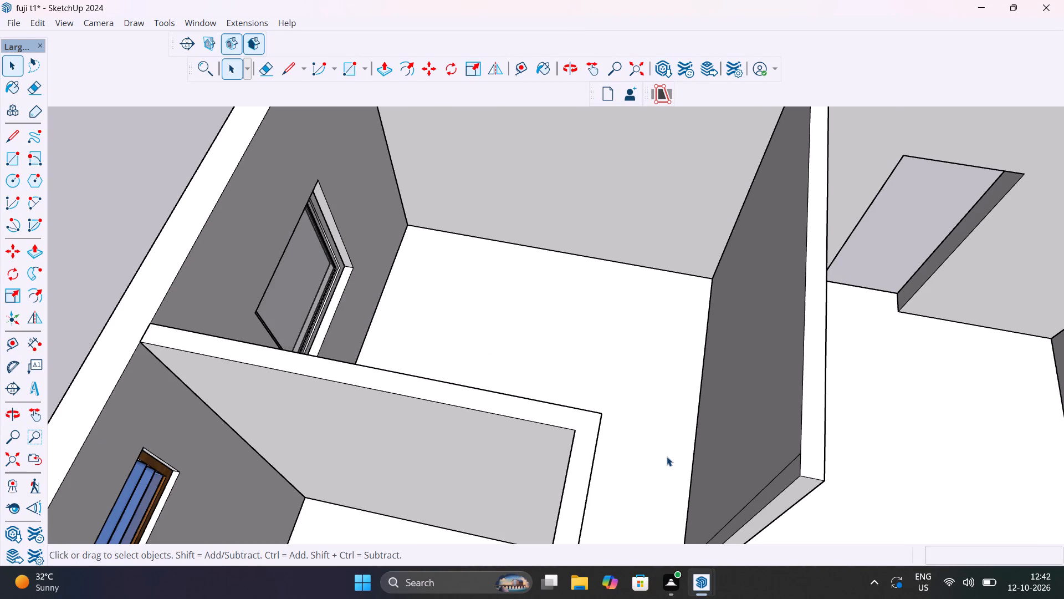
{"action": "middle_click_drag", "start_coordinate": [661, 455], "coordinate": [517, 335]}
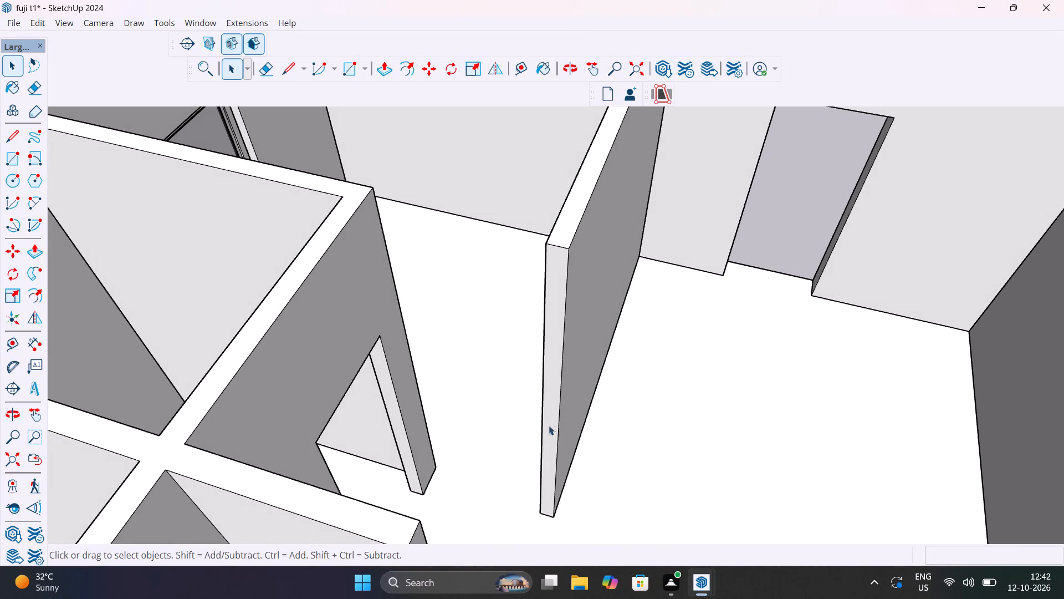
{"action": "scroll", "coordinate": [521, 484], "scroll_direction": "up", "scroll_amount": 3}
{"action": "middle_click_drag", "start_coordinate": [562, 511], "coordinate": [626, 528]}
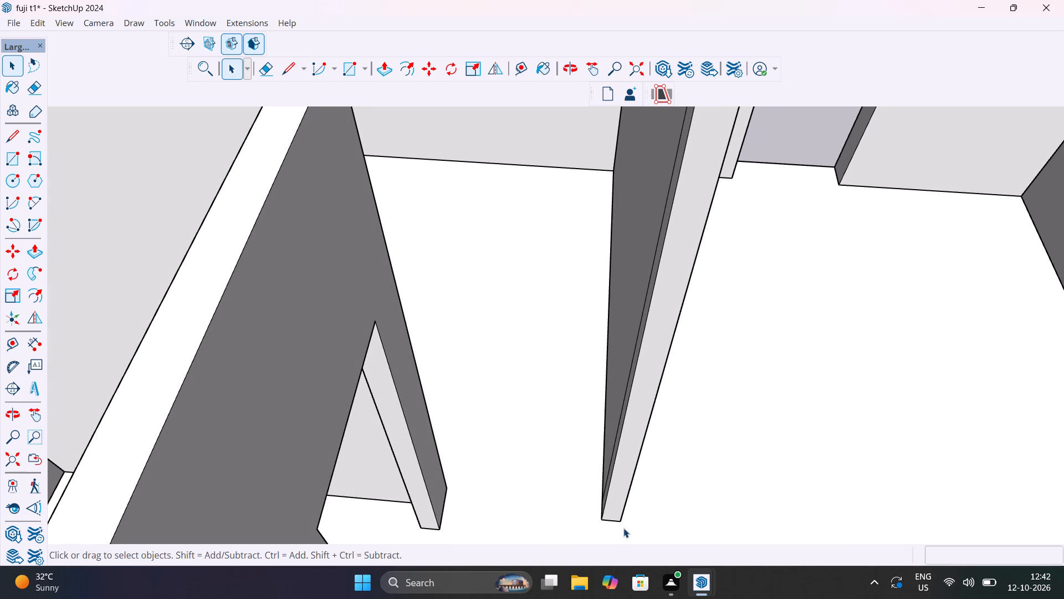
{"action": "left_click", "coordinate": [34, 349]}
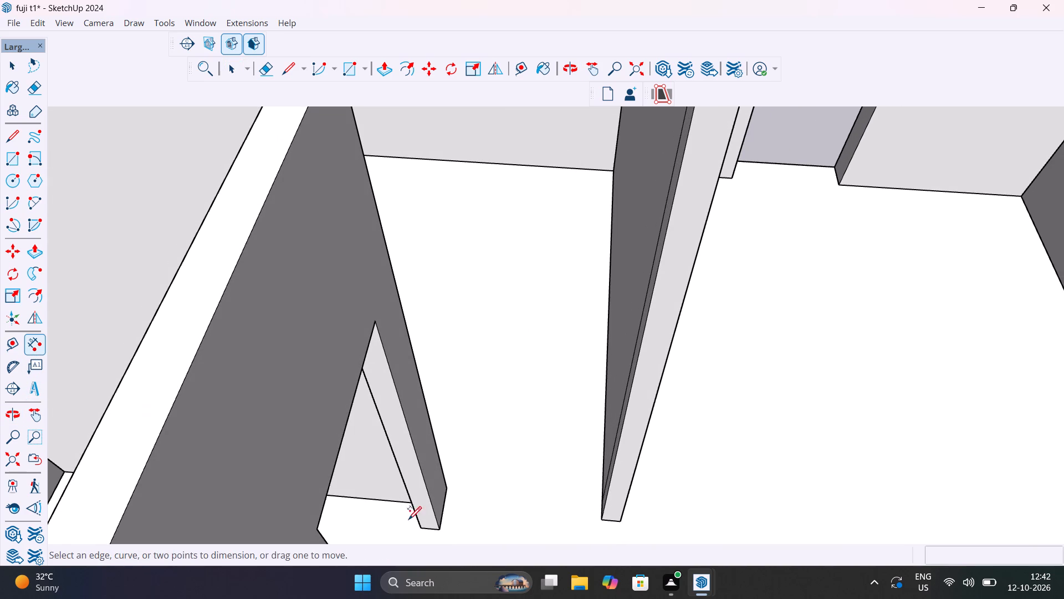
{"action": "left_click", "coordinate": [448, 488]}
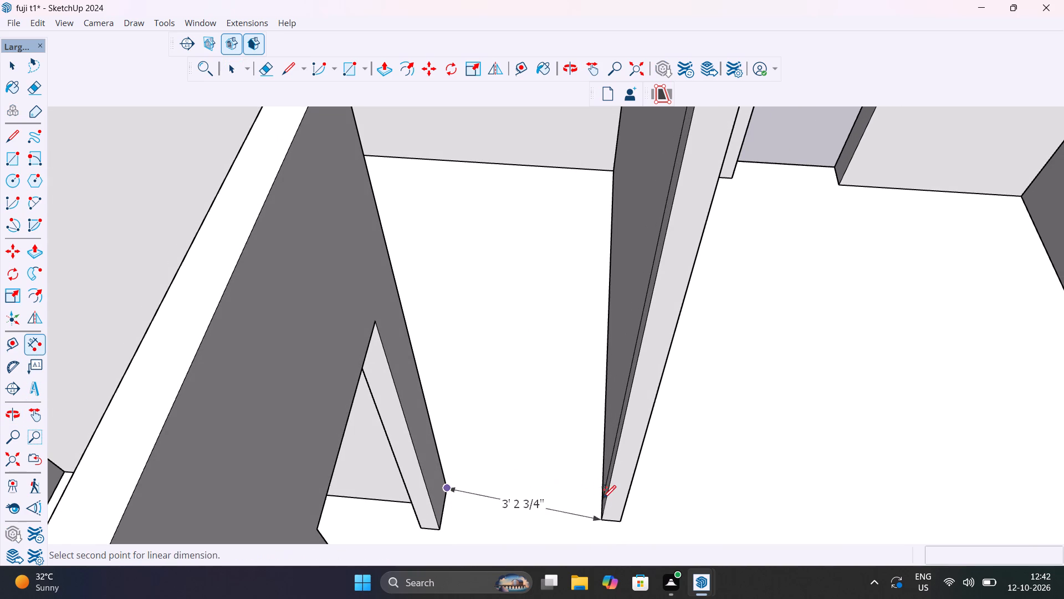
{"action": "scroll", "coordinate": [595, 499], "scroll_direction": "up", "scroll_amount": 6}
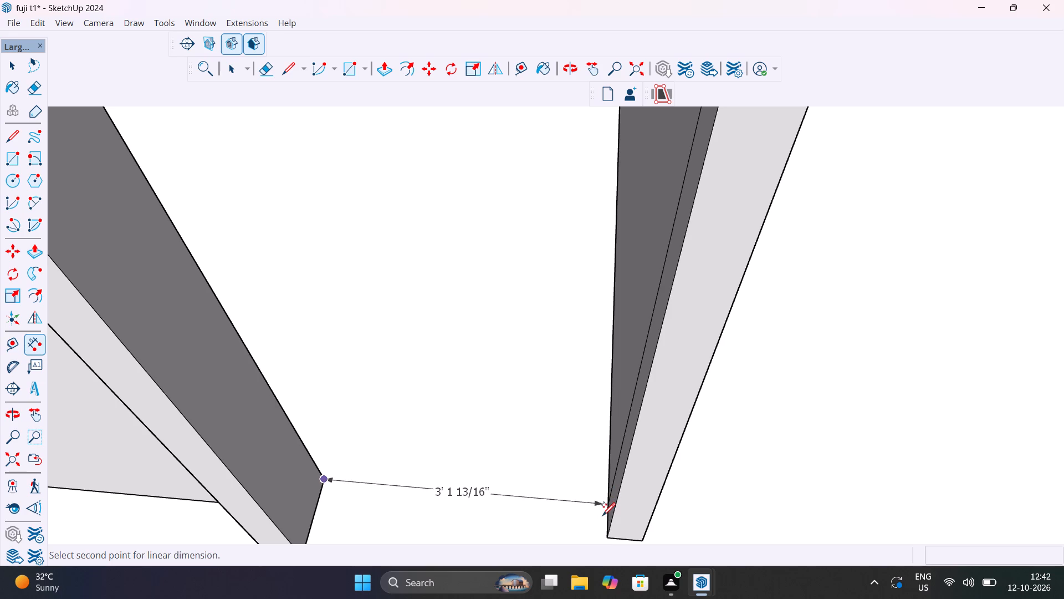
{"action": "scroll", "coordinate": [602, 515], "scroll_direction": "down", "scroll_amount": 13}
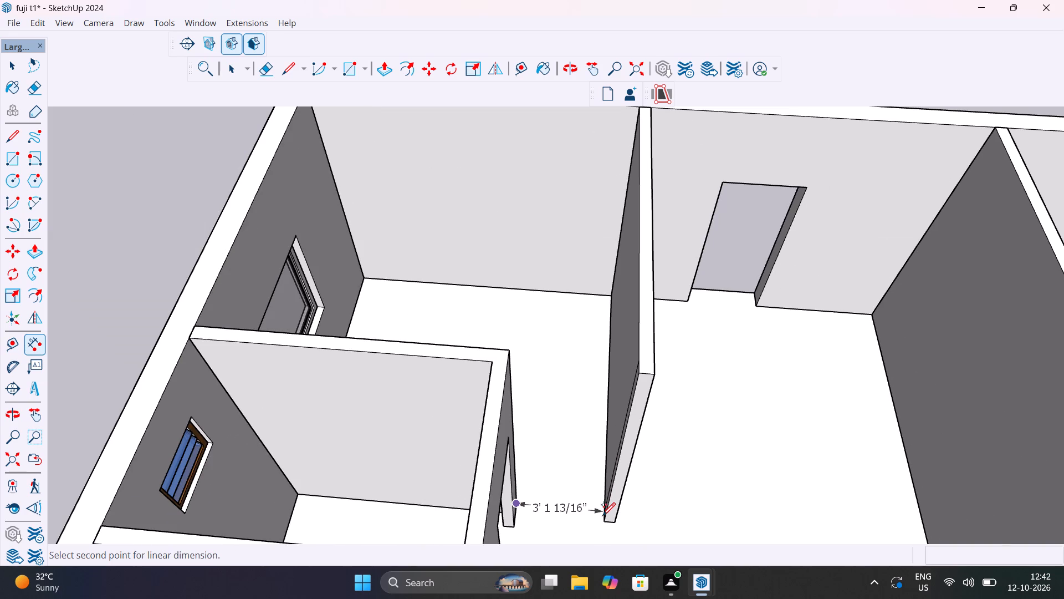
{"action": "key", "text": "Escape"}
{"action": "scroll", "coordinate": [580, 489], "scroll_direction": "down", "scroll_amount": 7}
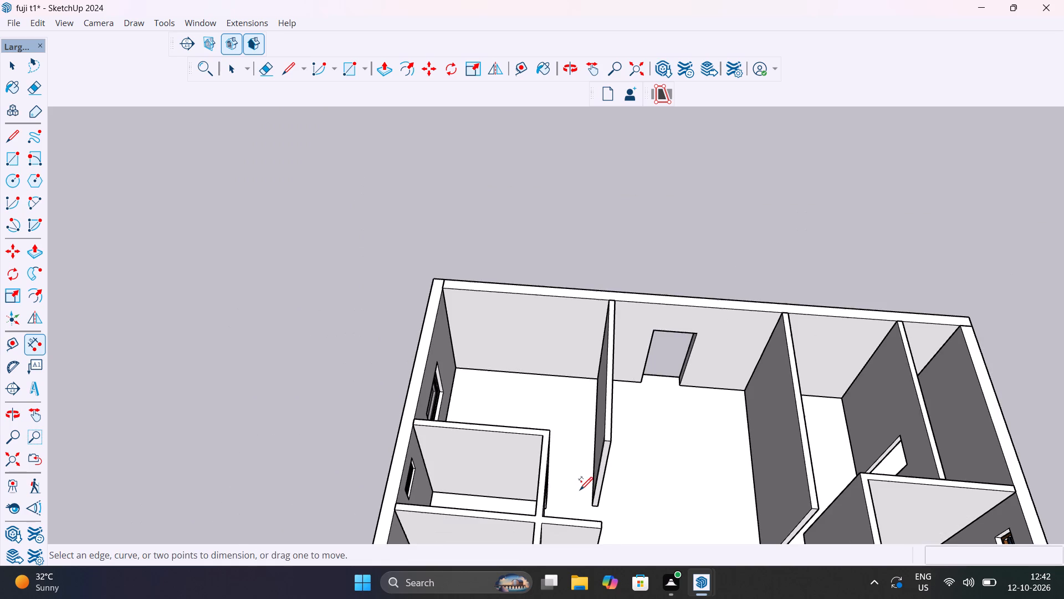
{"action": "key", "text": "space"}
Examine the empty doorways and free partition ends around the two ventilated rooms and the central hall.
{"action": "scroll", "coordinate": [580, 489], "scroll_direction": "down", "scroll_amount": 8}
{"action": "middle_click_drag", "start_coordinate": [590, 503], "coordinate": [385, 466]}
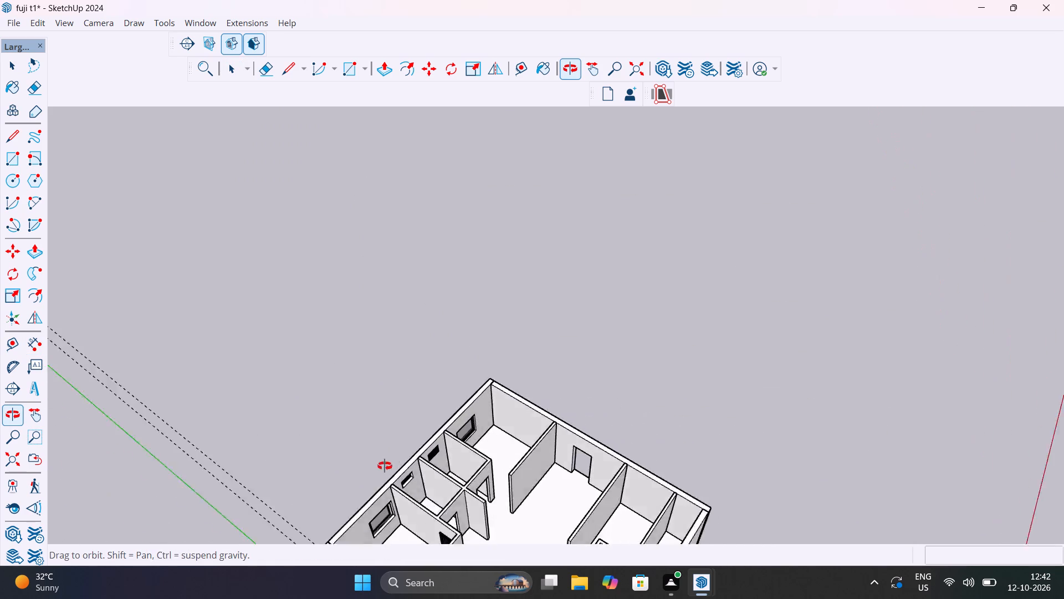
{"action": "middle_click_drag", "start_coordinate": [385, 466], "coordinate": [357, 466]}
{"action": "scroll", "coordinate": [444, 504], "scroll_direction": "up", "scroll_amount": 6}
{"action": "middle_click_drag", "start_coordinate": [462, 519], "coordinate": [421, 430], "text": "shift"}
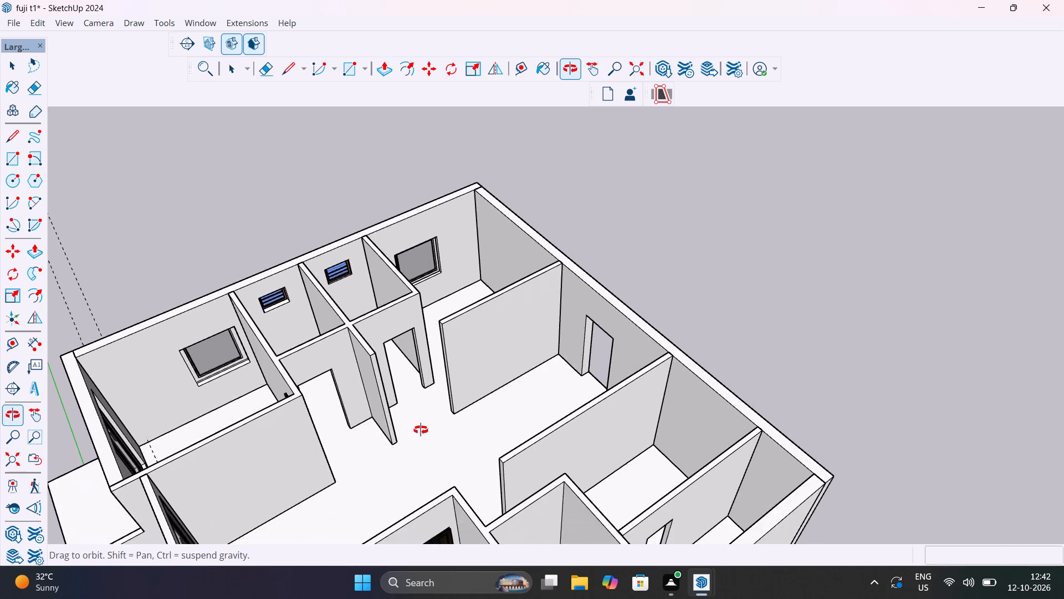
{"action": "middle_click_drag", "start_coordinate": [421, 430], "coordinate": [278, 449], "text": "shift"}
{"action": "scroll", "coordinate": [278, 449], "scroll_direction": "up", "scroll_amount": 1}
{"action": "scroll", "coordinate": [385, 352], "scroll_direction": "up", "scroll_amount": 7}
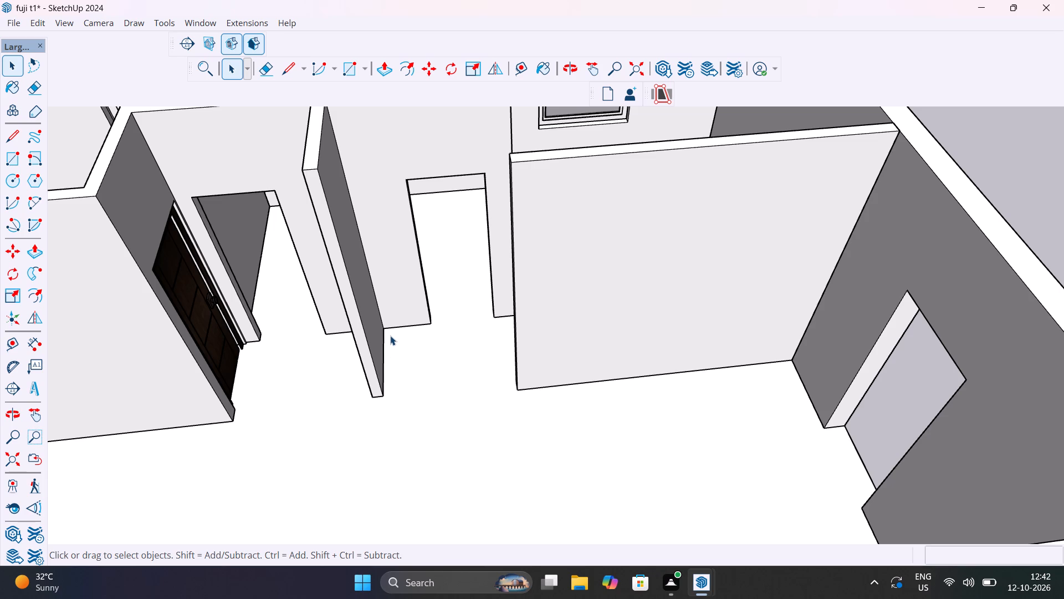
{"action": "middle_click_drag", "start_coordinate": [372, 383], "coordinate": [523, 333]}
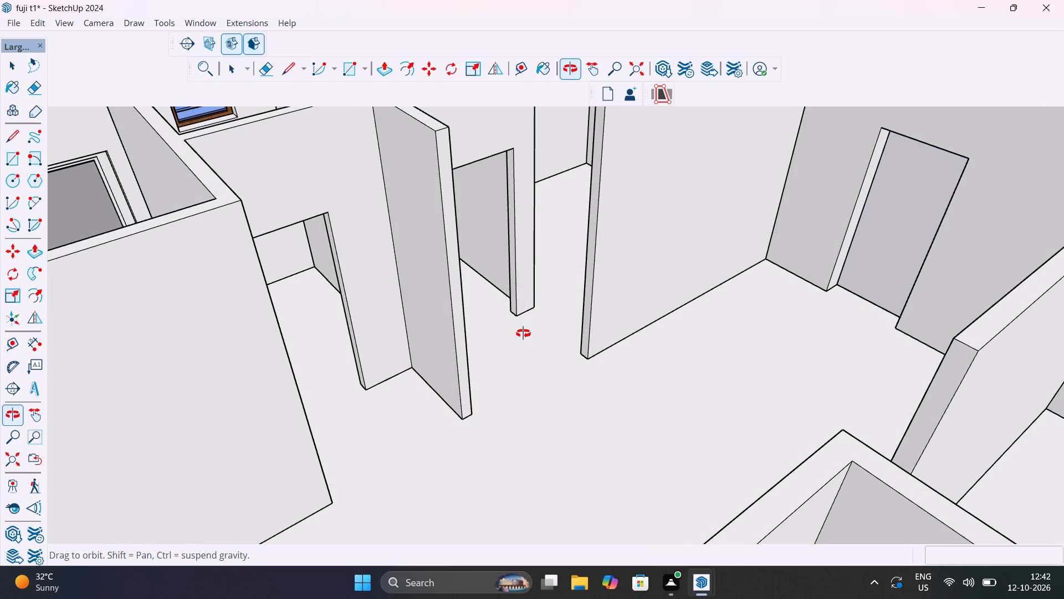
{"action": "middle_click_drag", "start_coordinate": [523, 333], "coordinate": [456, 387]}
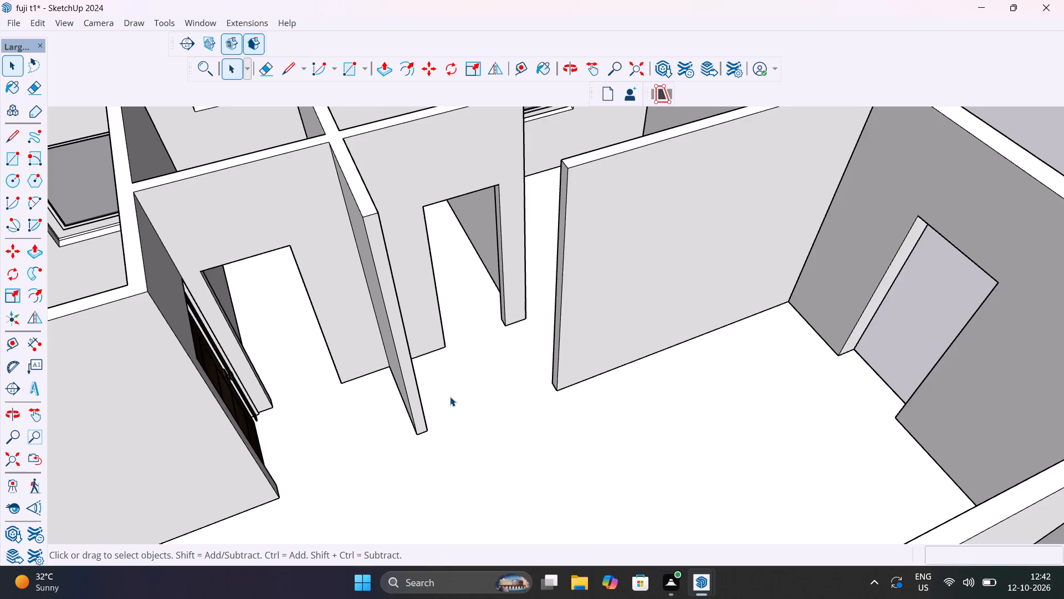
{"action": "scroll", "coordinate": [450, 397], "scroll_direction": "down", "scroll_amount": 12}
{"action": "middle_click_drag", "start_coordinate": [507, 436], "coordinate": [664, 427]}
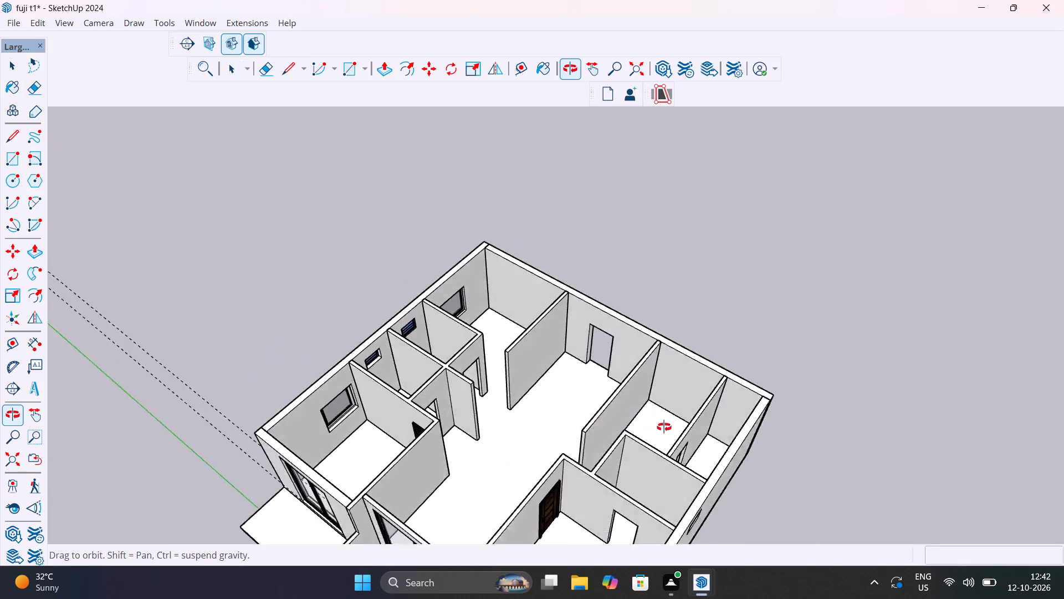
{"action": "middle_click_drag", "start_coordinate": [664, 427], "coordinate": [378, 393]}
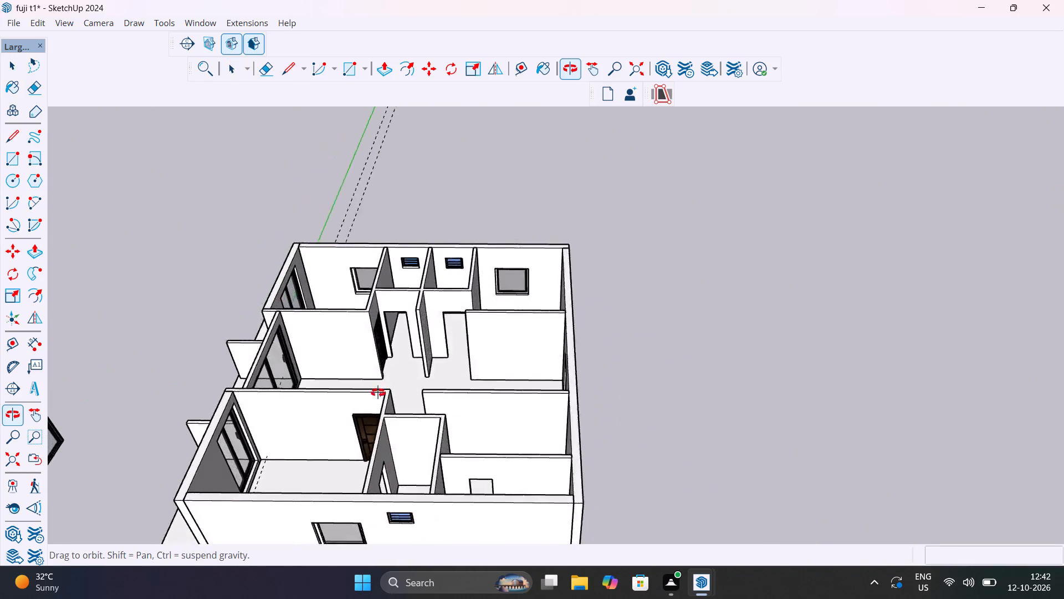
{"action": "middle_click_drag", "start_coordinate": [378, 393], "coordinate": [325, 392]}
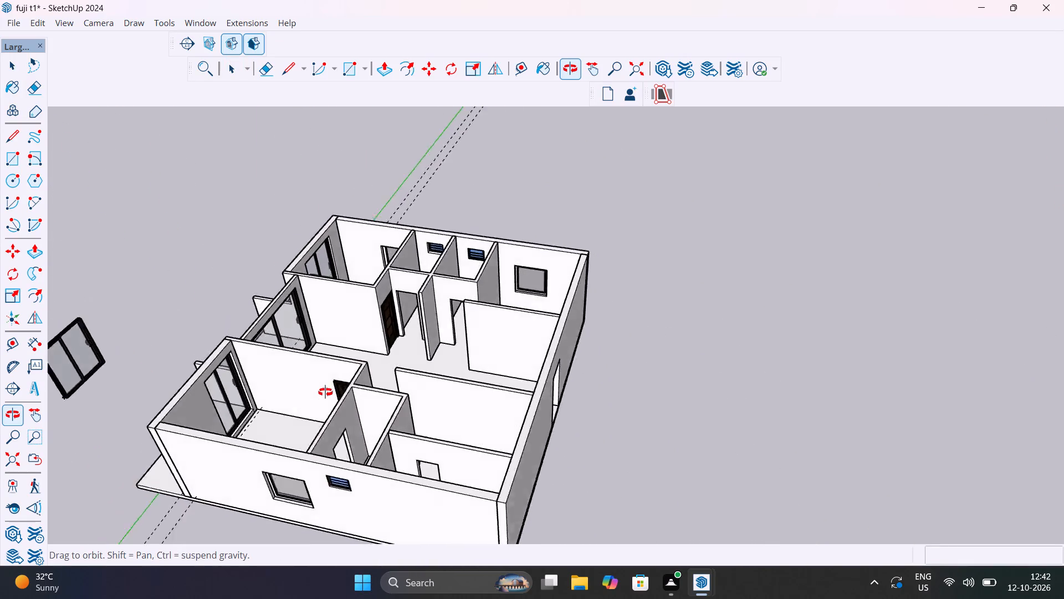
{"action": "middle_click_drag", "start_coordinate": [325, 392], "coordinate": [719, 442]}
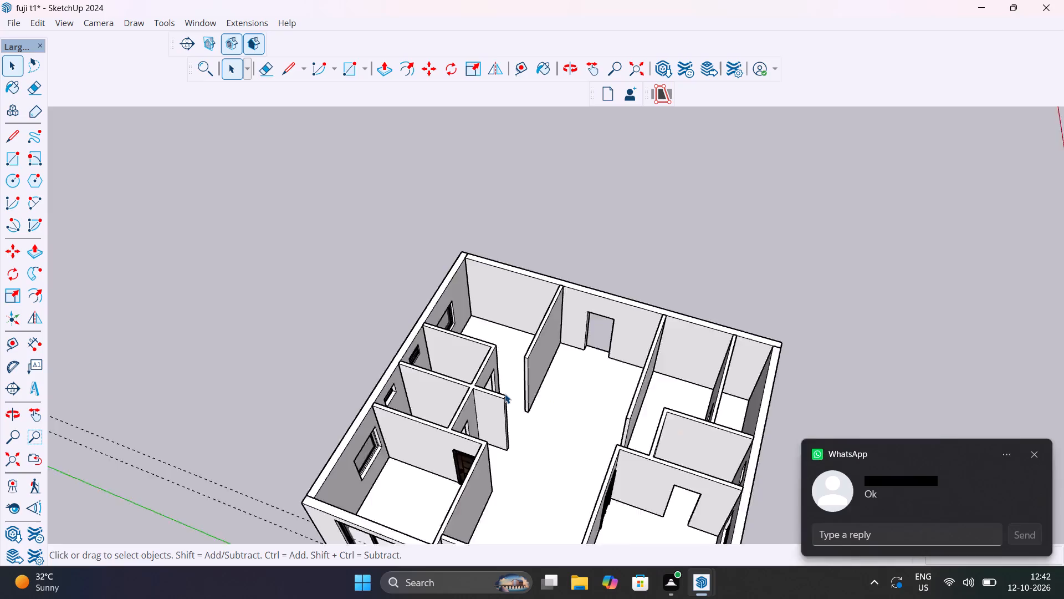
Open the wall group and push/pull the narrow strip face at the partition's free end out 6" towards the ventilated room.
{"action": "scroll", "coordinate": [505, 394], "scroll_direction": "up", "scroll_amount": 15}
{"action": "middle_click_drag", "start_coordinate": [539, 419], "coordinate": [684, 470]}
{"action": "scroll", "coordinate": [662, 405], "scroll_direction": "up", "scroll_amount": 4}
{"action": "left_click", "coordinate": [664, 404]}
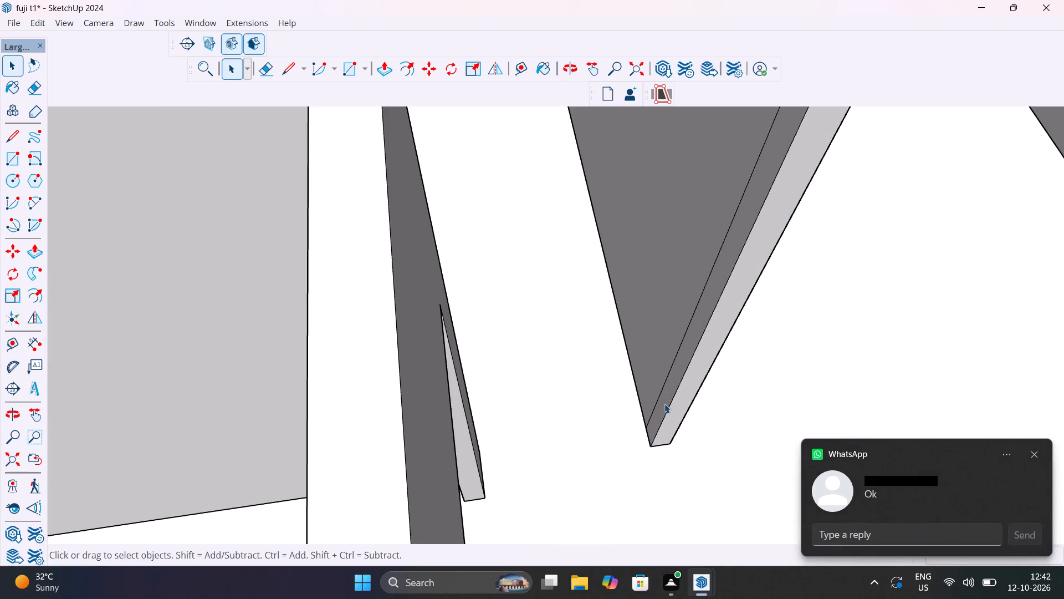
{"action": "double_click", "coordinate": [664, 404]}
{"action": "left_click", "coordinate": [664, 402]}
{"action": "left_click", "coordinate": [666, 399]}
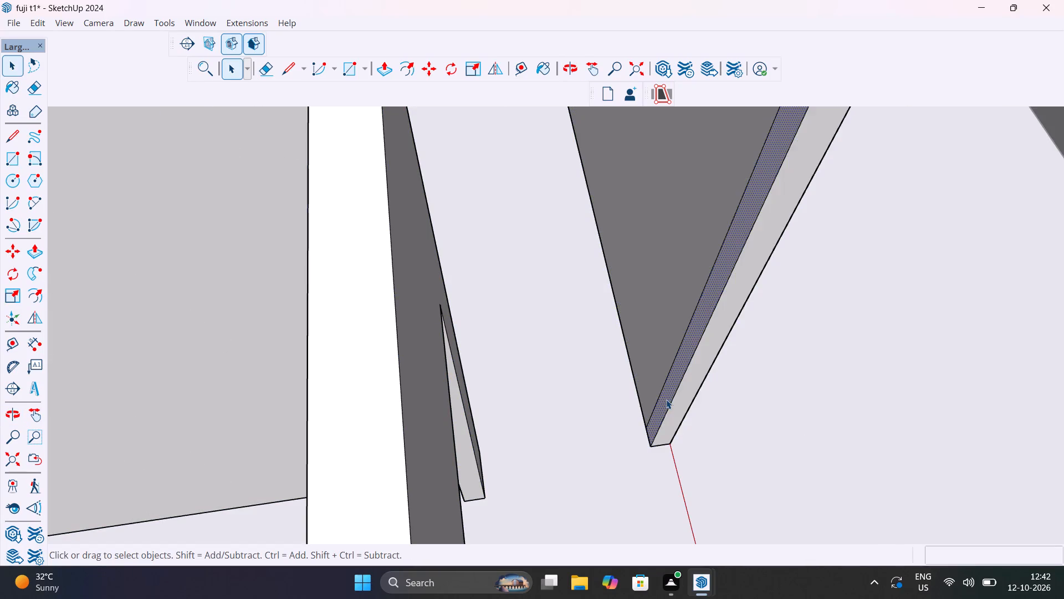
{"action": "middle_click_drag", "start_coordinate": [669, 418], "coordinate": [781, 399]}
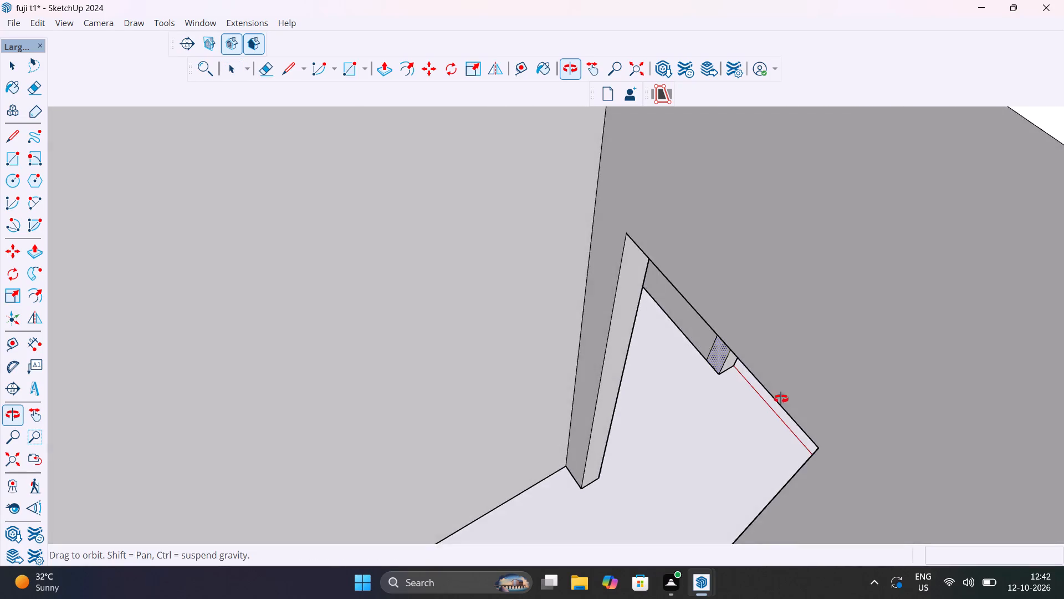
{"action": "middle_click_drag", "start_coordinate": [781, 399], "coordinate": [742, 480]}
{"action": "scroll", "coordinate": [572, 312], "scroll_direction": "down", "scroll_amount": 7}
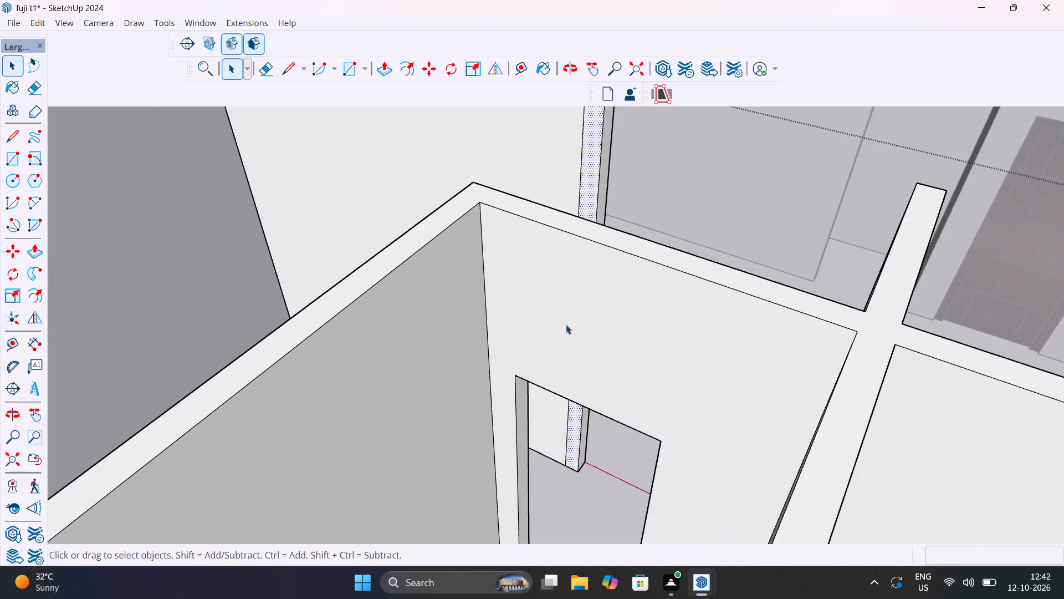
{"action": "middle_click_drag", "start_coordinate": [554, 302], "coordinate": [644, 486], "text": "shift"}
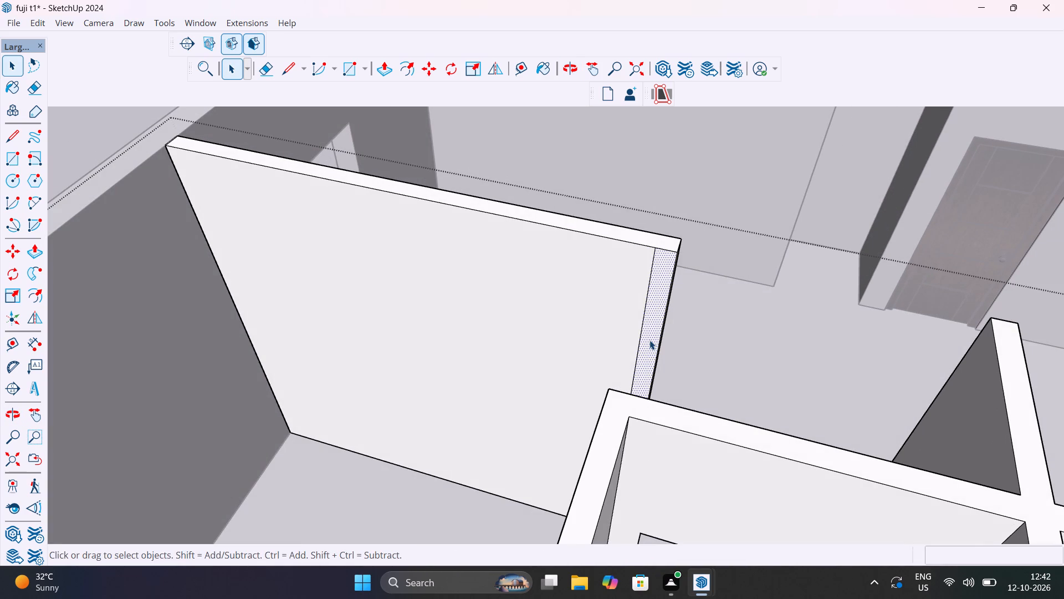
{"action": "key", "text": "p"}
{"action": "left_click", "coordinate": [647, 343]}
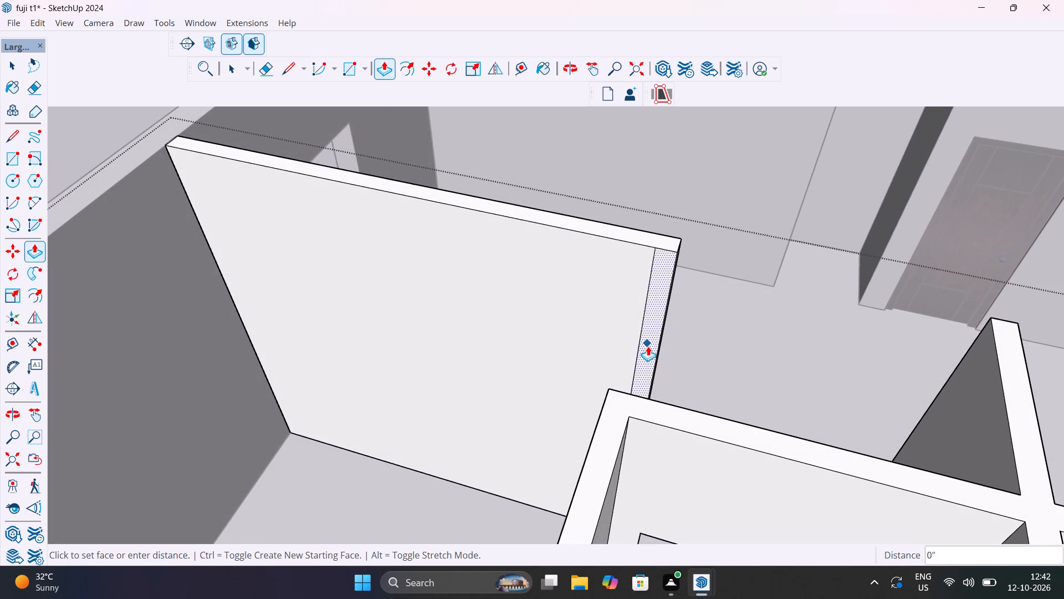
{"action": "type", "text": "6\""}
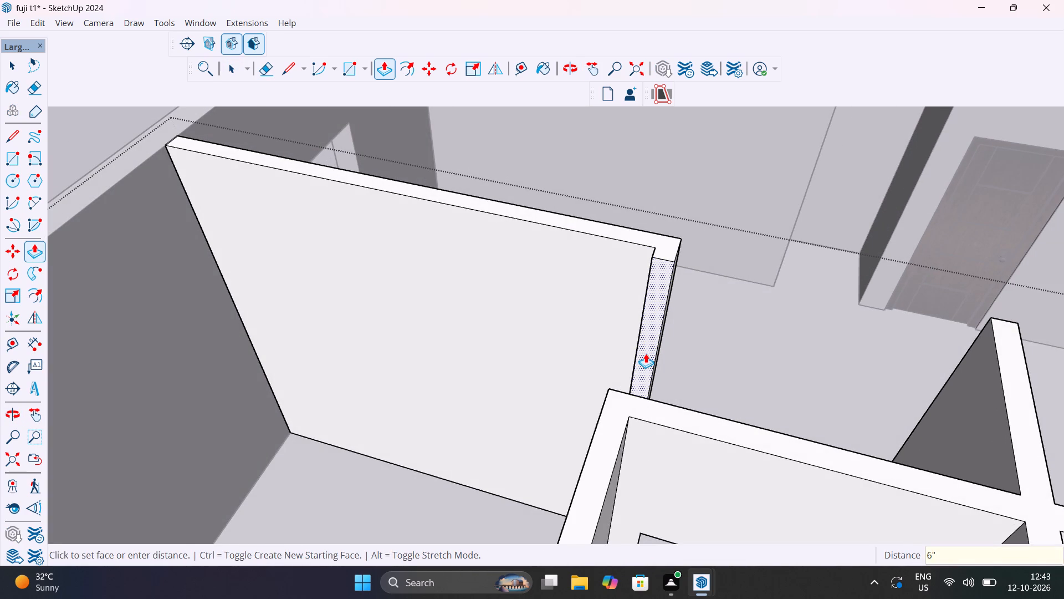
{"action": "key", "text": "Return"}
{"action": "key", "text": "space"}
Place a guide line 3' from the bottom edge of the new partition return, towards the ventilated room's wall corner.
{"action": "scroll", "coordinate": [621, 306], "scroll_direction": "down", "scroll_amount": 6}
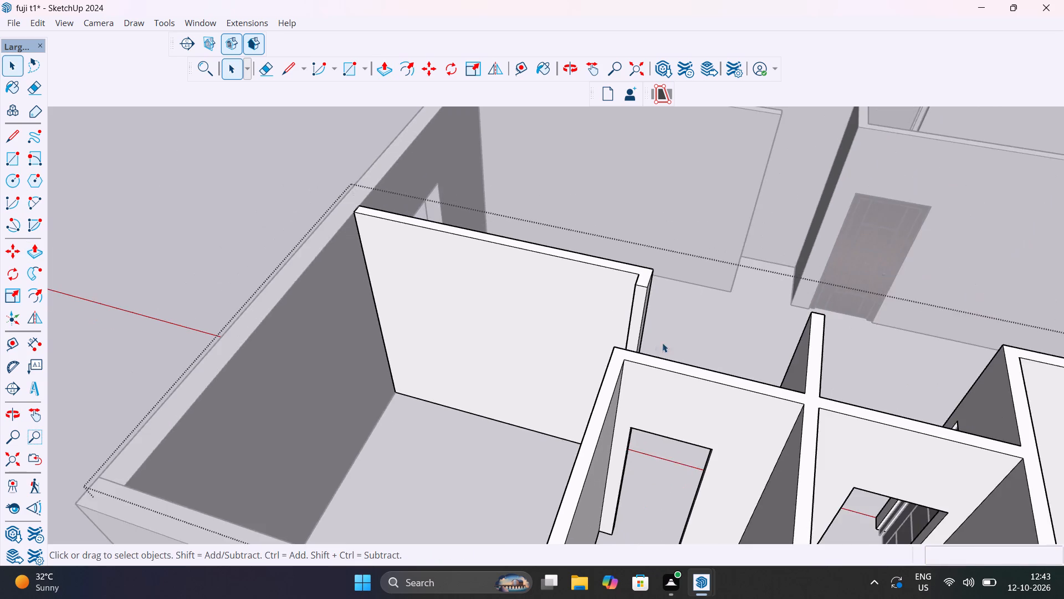
{"action": "middle_click_drag", "start_coordinate": [658, 343], "coordinate": [313, 371]}
{"action": "scroll", "coordinate": [320, 397], "scroll_direction": "up", "scroll_amount": 9}
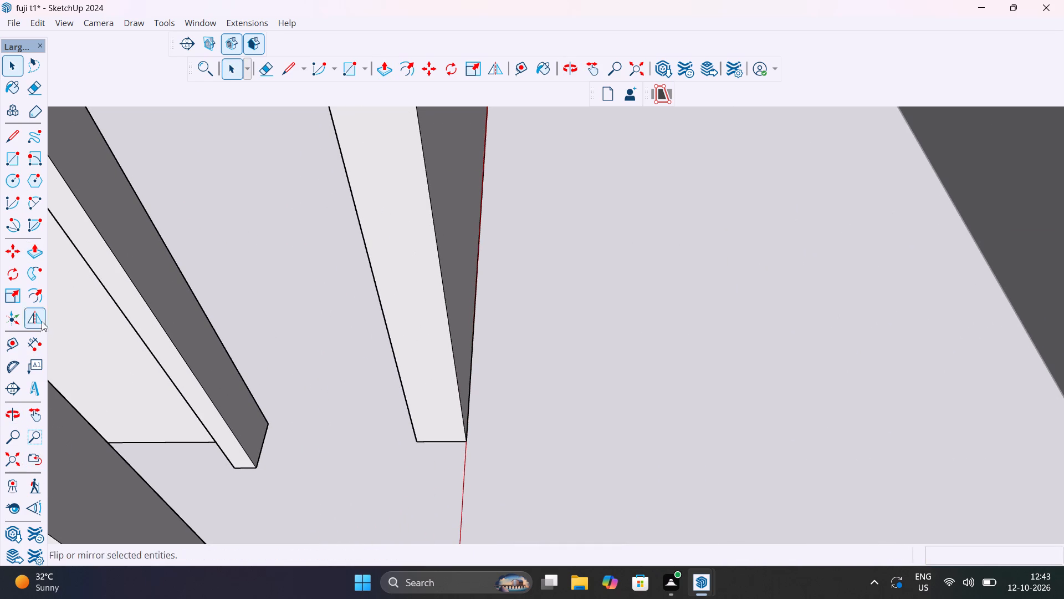
{"action": "key", "text": "t"}
{"action": "scroll", "coordinate": [400, 447], "scroll_direction": "up", "scroll_amount": 1}
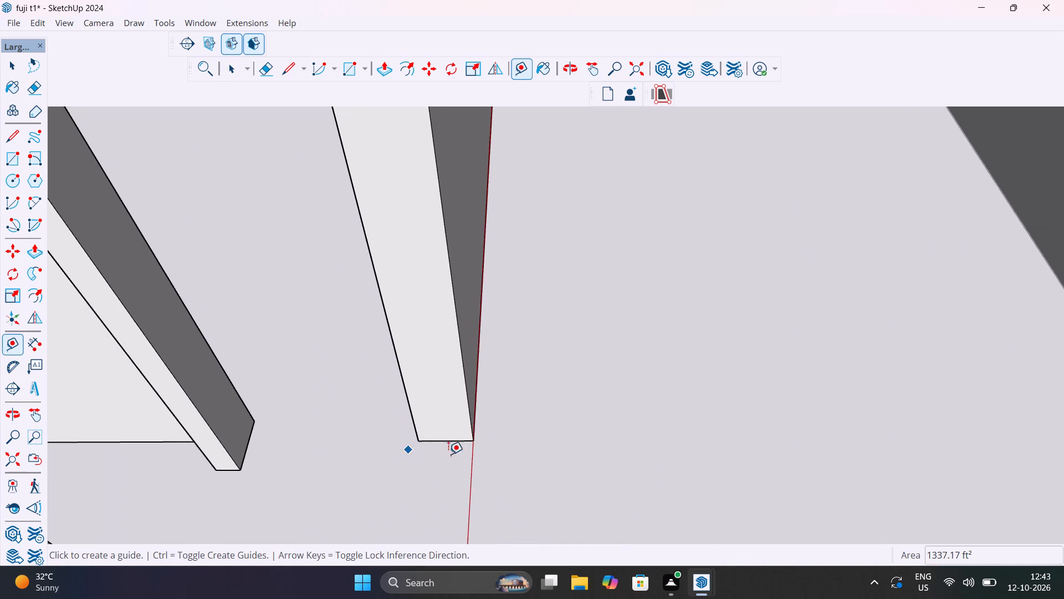
{"action": "middle_click_drag", "start_coordinate": [503, 446], "coordinate": [591, 555]}
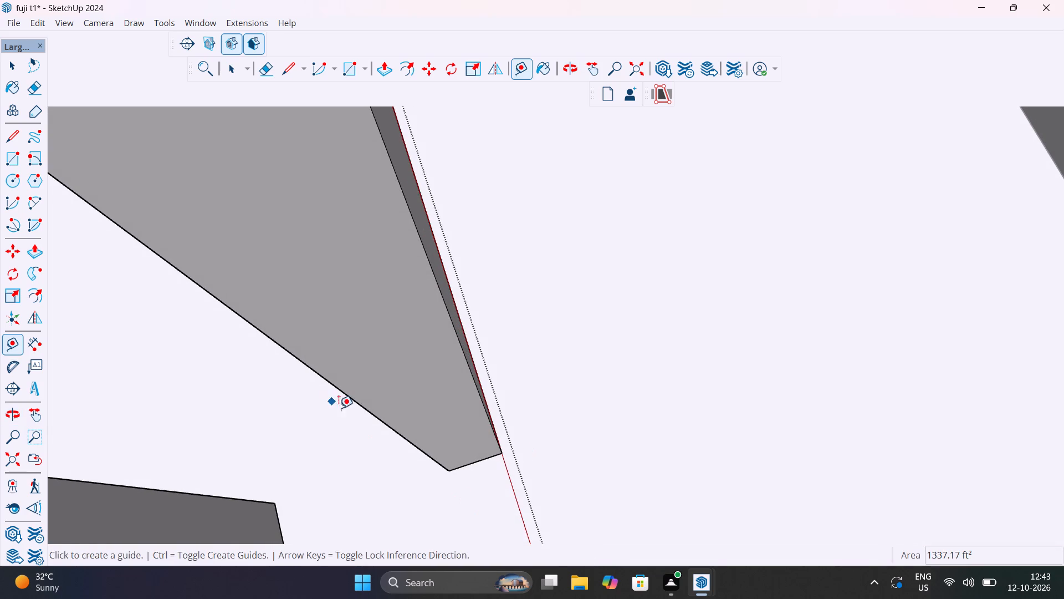
{"action": "middle_click_drag", "start_coordinate": [368, 437], "coordinate": [536, 359], "text": "shift"}
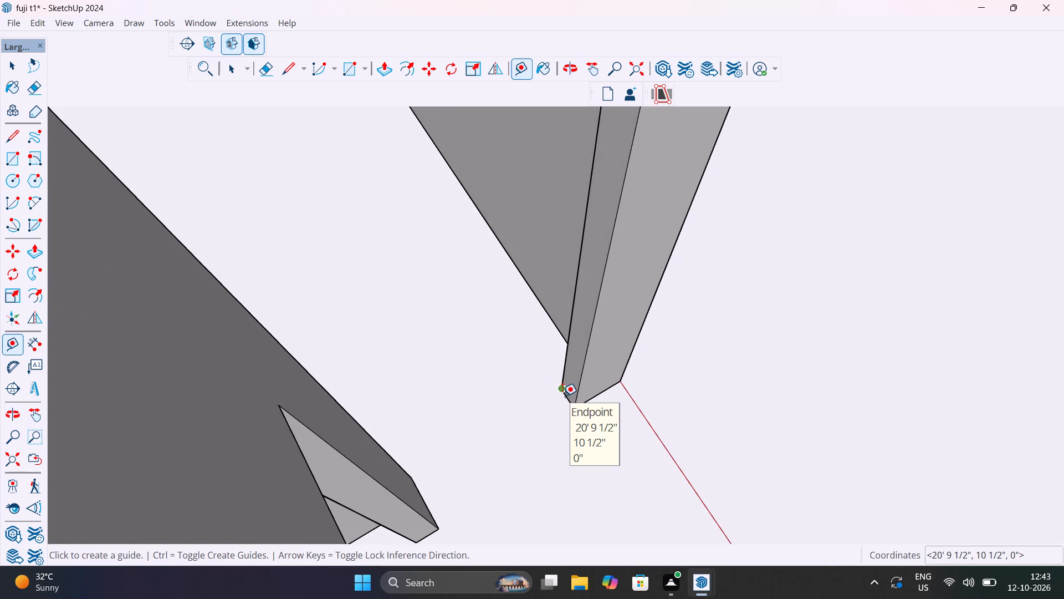
{"action": "left_click", "coordinate": [565, 400]}
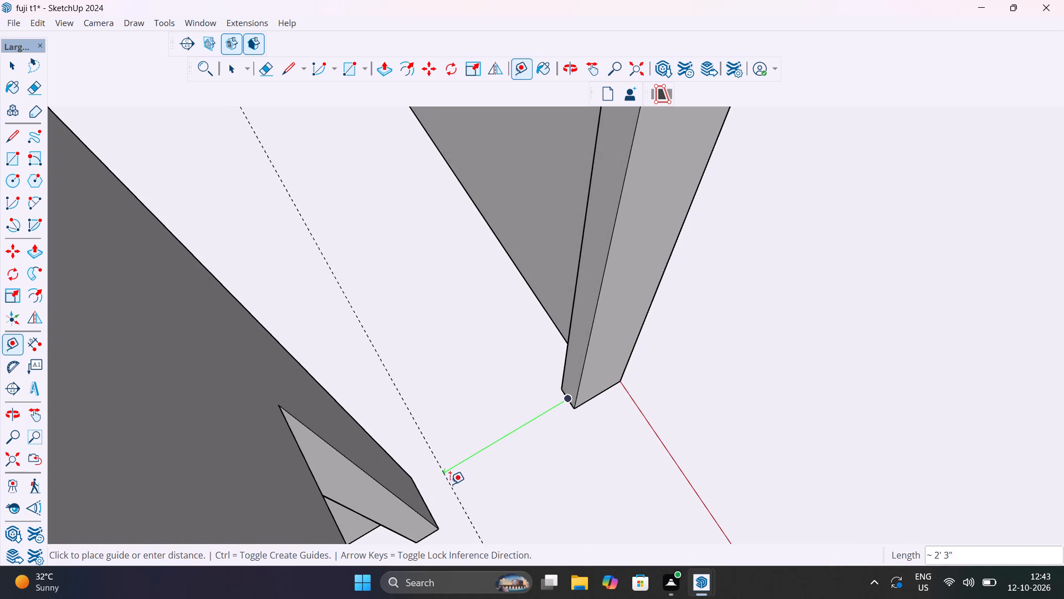
{"action": "type", "text": "3'"}
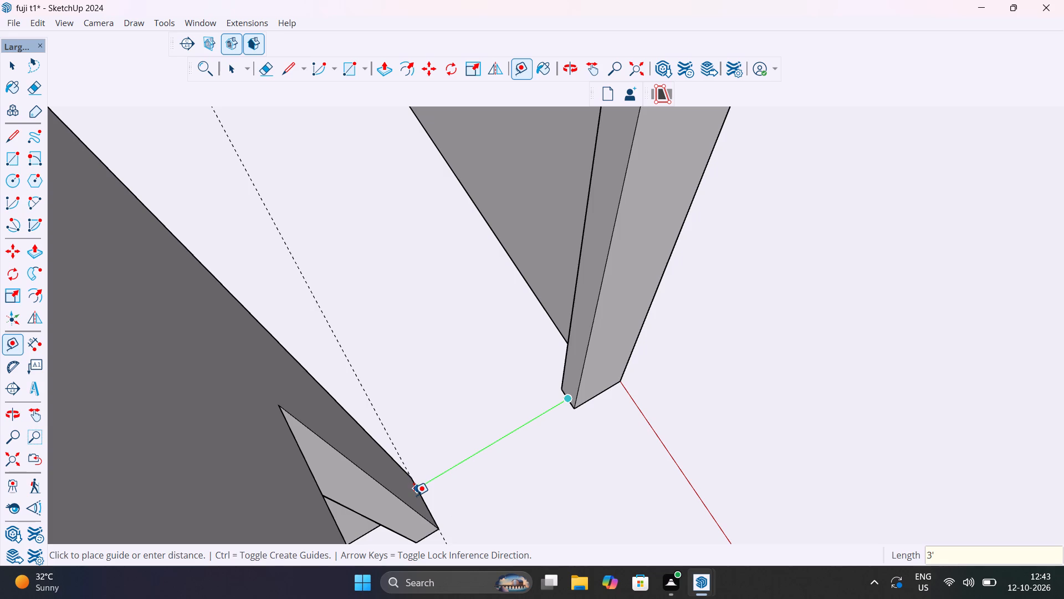
{"action": "key", "text": "Return"}
{"action": "scroll", "coordinate": [414, 495], "scroll_direction": "down", "scroll_amount": 7}
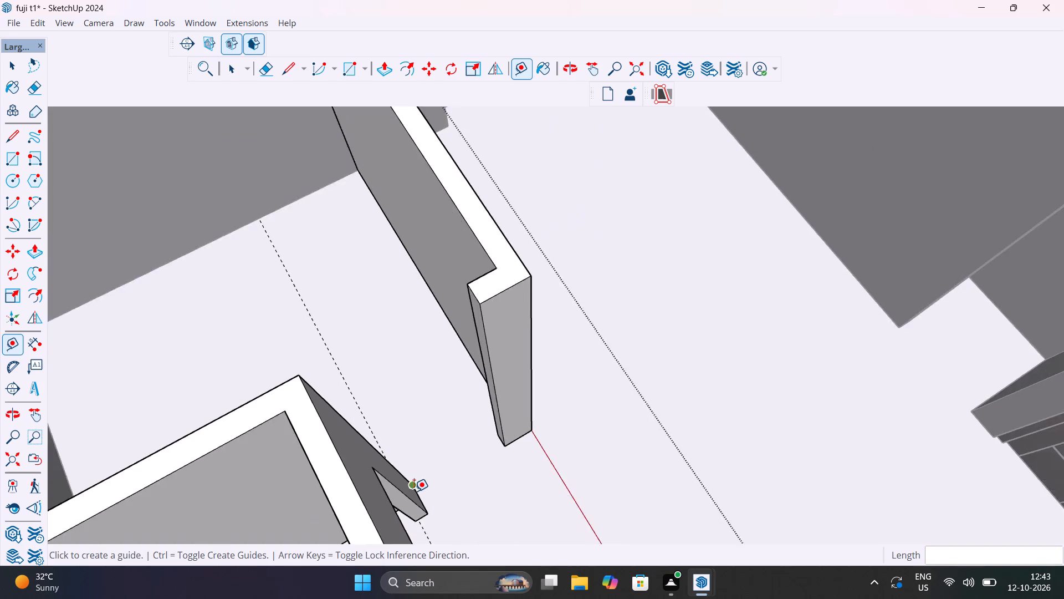
{"action": "scroll", "coordinate": [414, 491], "scroll_direction": "down", "scroll_amount": 6}
{"action": "middle_click_drag", "start_coordinate": [467, 521], "coordinate": [780, 439]}
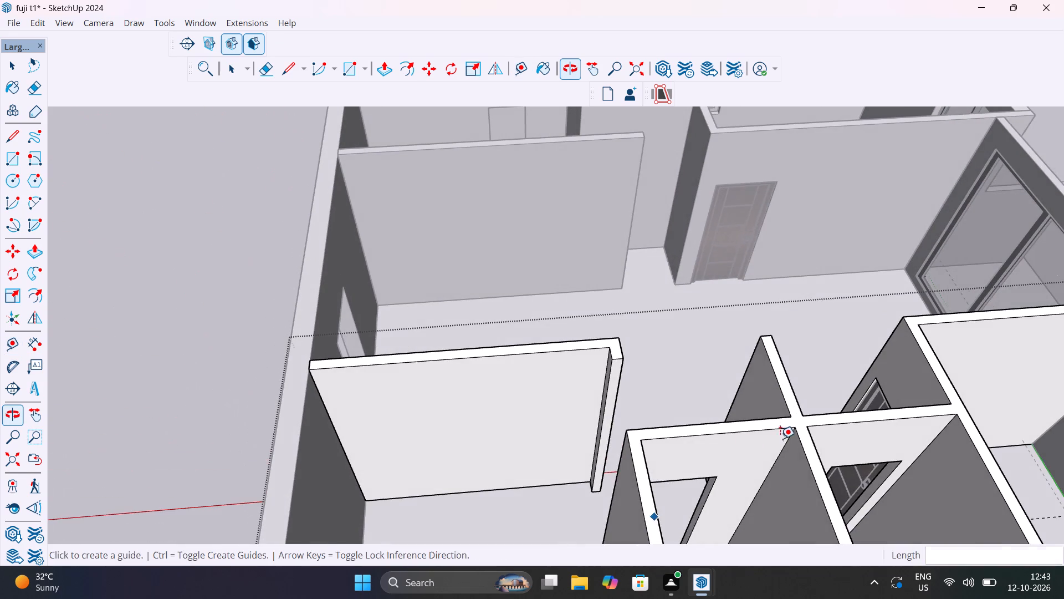
Undo the 3' guide line and the 6" push/pull of the partition's free end.
{"action": "middle_click_drag", "start_coordinate": [621, 502], "coordinate": [810, 525]}
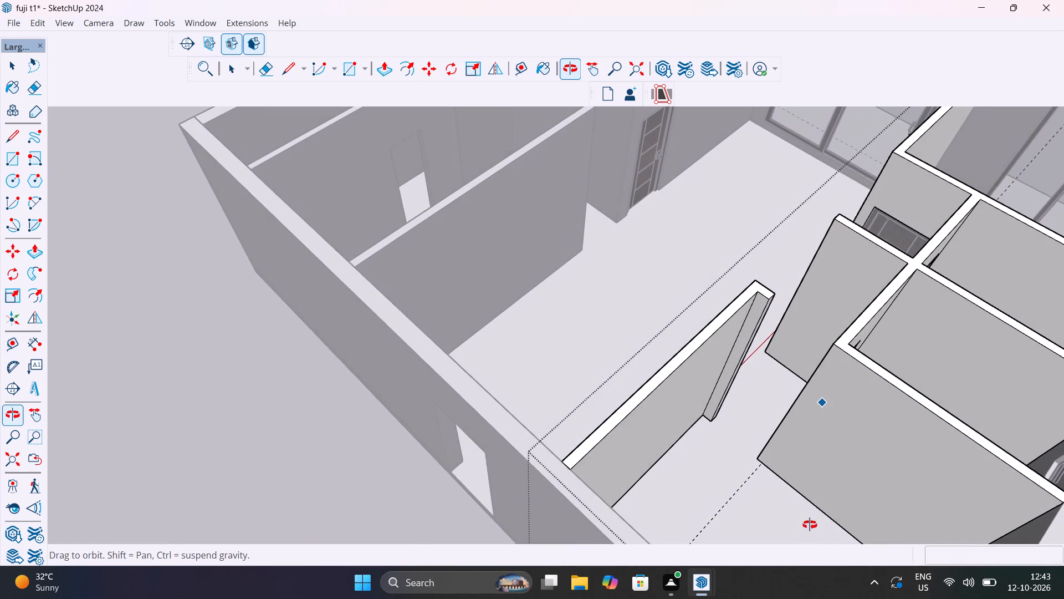
{"action": "middle_click_drag", "start_coordinate": [810, 525], "coordinate": [787, 526]}
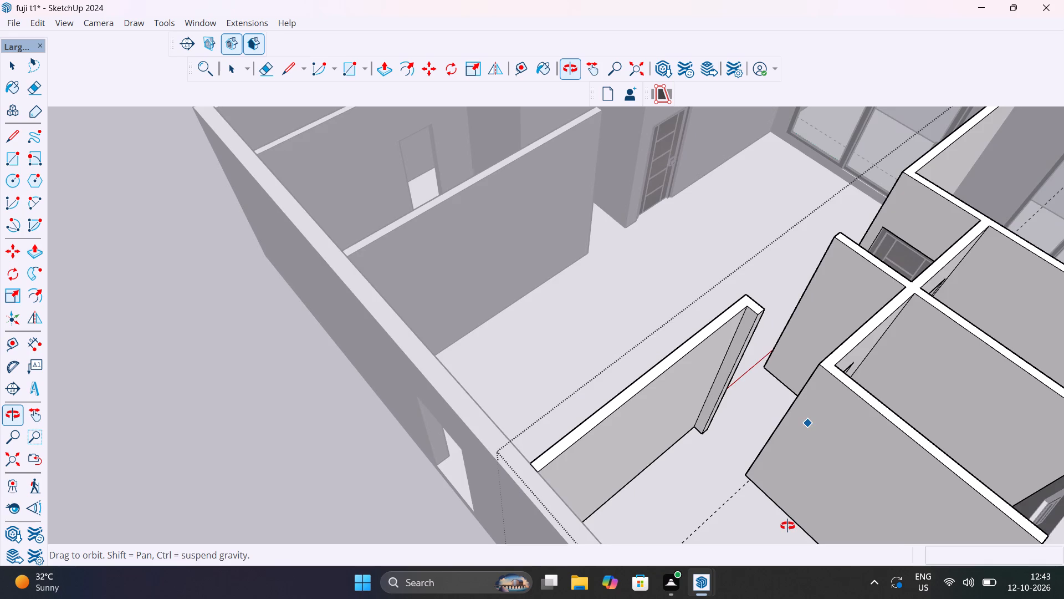
{"action": "middle_click_drag", "start_coordinate": [787, 526], "coordinate": [750, 573]}
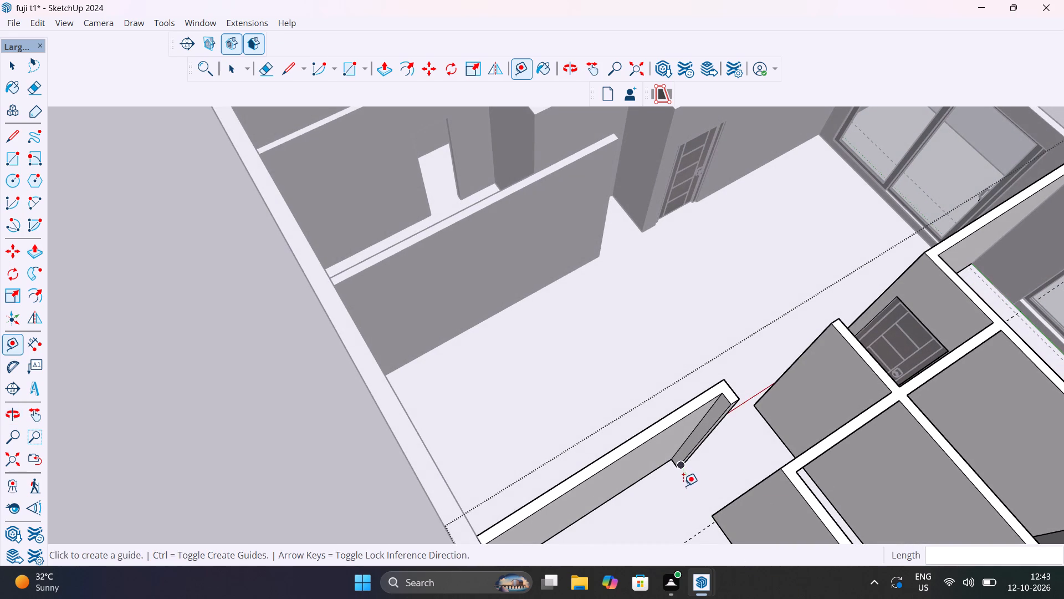
{"action": "middle_click_drag", "start_coordinate": [722, 536], "coordinate": [773, 549]}
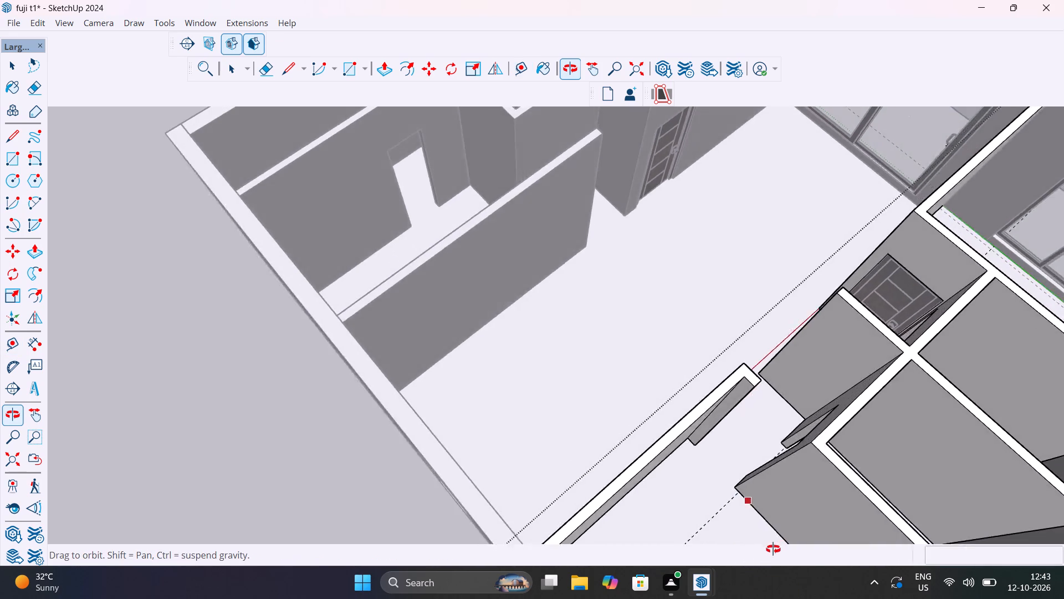
{"action": "middle_click_drag", "start_coordinate": [773, 549], "coordinate": [811, 560]}
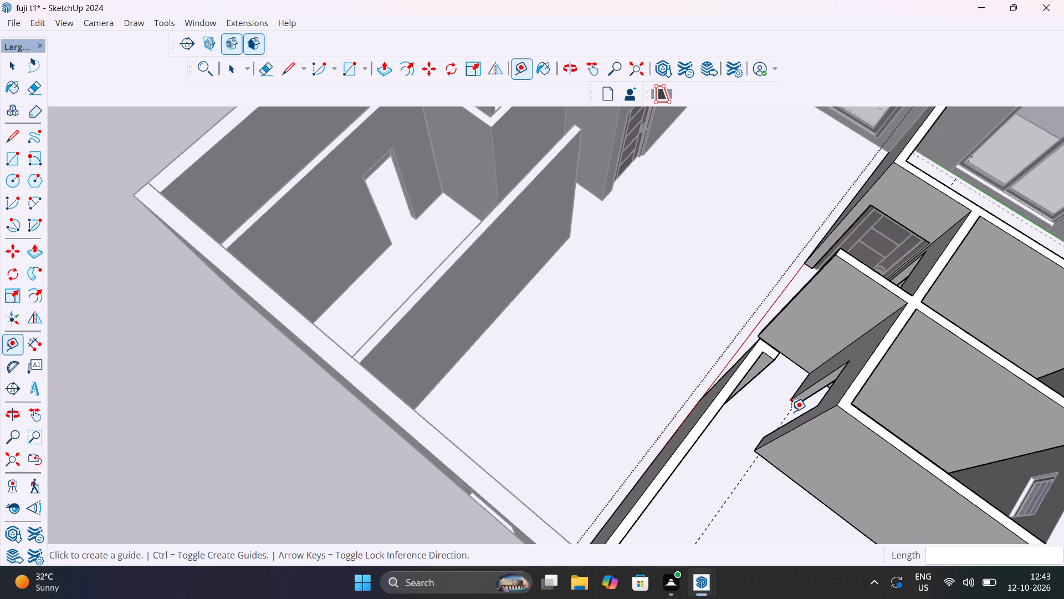
{"action": "key", "text": "ctrl+z"}
{"action": "key", "text": "ctrl+z"}
{"action": "key", "text": "ctrl+z"}
Place a guide line 3' 1" from the hall door opening's inner jamb, through its hall-side jamb towards the partition's free end.
{"action": "scroll", "coordinate": [790, 412], "scroll_direction": "down", "scroll_amount": 6}
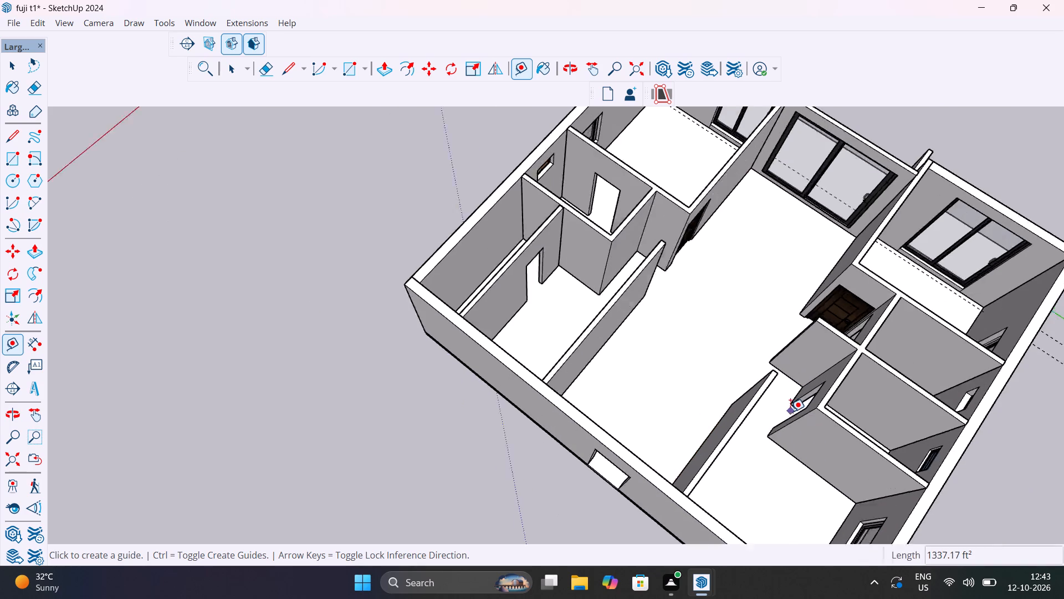
{"action": "scroll", "coordinate": [790, 412], "scroll_direction": "down", "scroll_amount": 1}
{"action": "middle_click_drag", "start_coordinate": [751, 412], "coordinate": [1063, 398]}
{"action": "scroll", "coordinate": [674, 144], "scroll_direction": "up", "scroll_amount": 6}
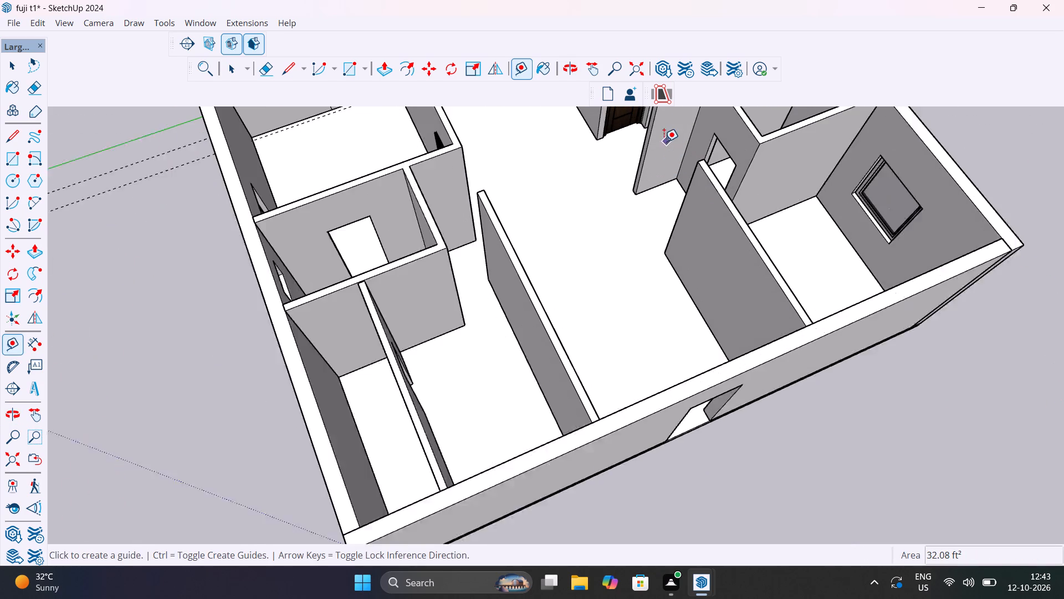
{"action": "scroll", "coordinate": [571, 187], "scroll_direction": "up", "scroll_amount": 4}
{"action": "middle_click_drag", "start_coordinate": [575, 186], "coordinate": [606, 345], "text": "shift"}
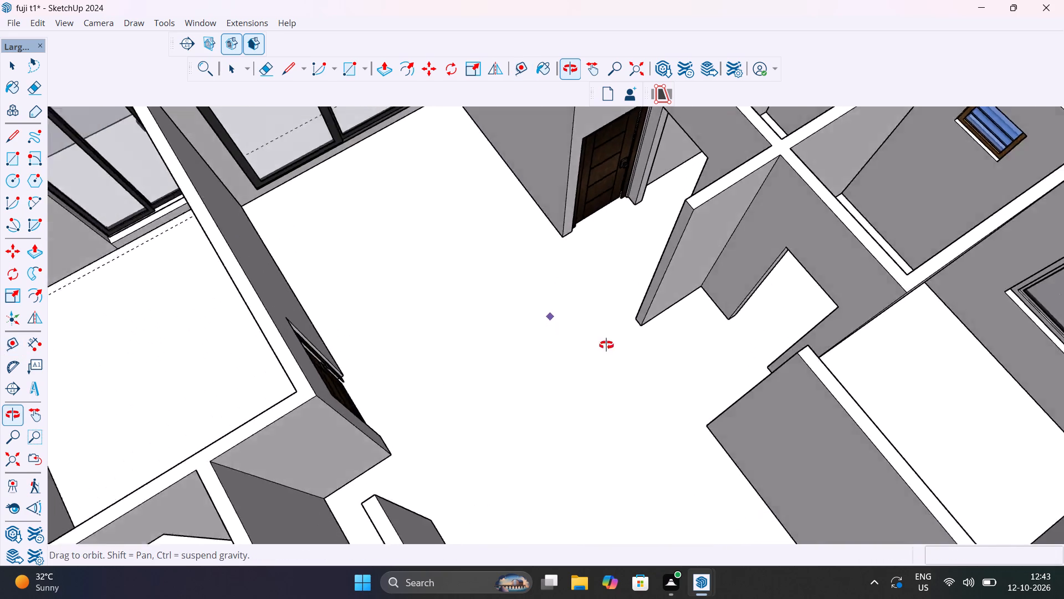
{"action": "middle_click_drag", "start_coordinate": [606, 345], "coordinate": [866, 309], "text": "shift"}
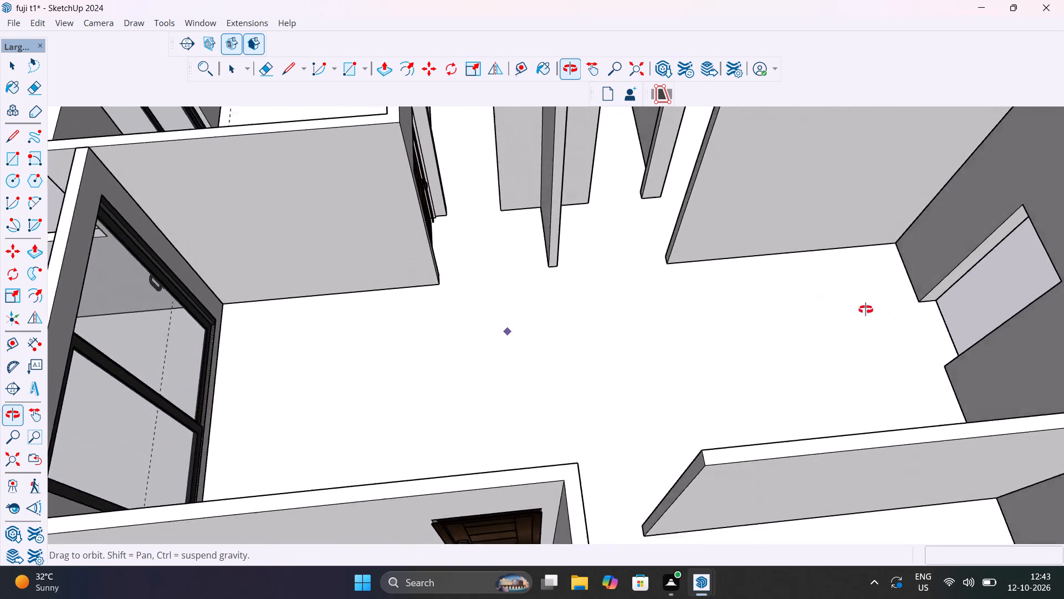
{"action": "middle_click_drag", "start_coordinate": [866, 309], "coordinate": [490, 343], "text": "shift"}
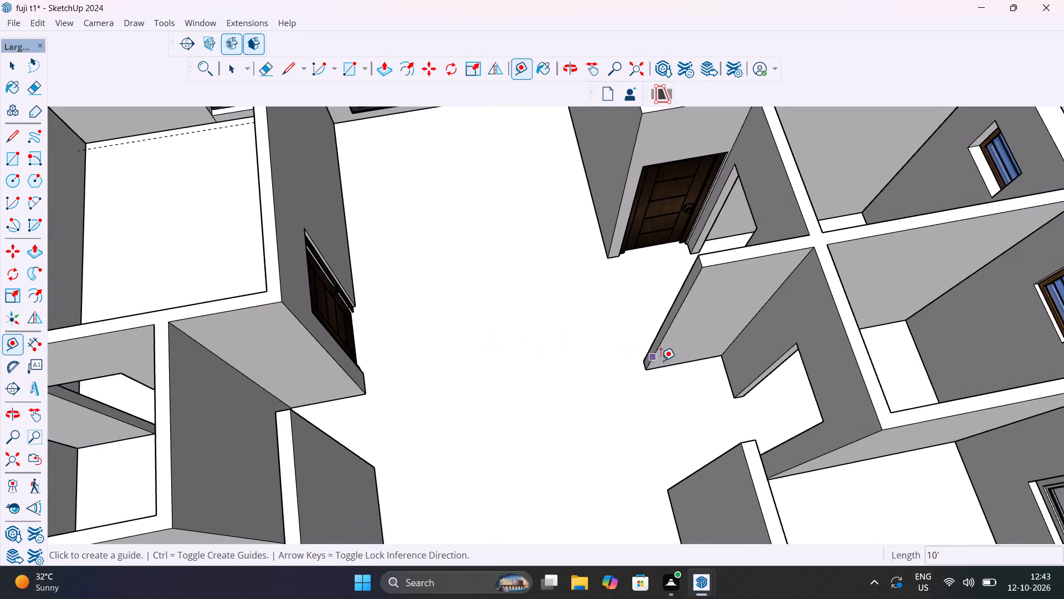
{"action": "scroll", "coordinate": [687, 242], "scroll_direction": "up", "scroll_amount": 10}
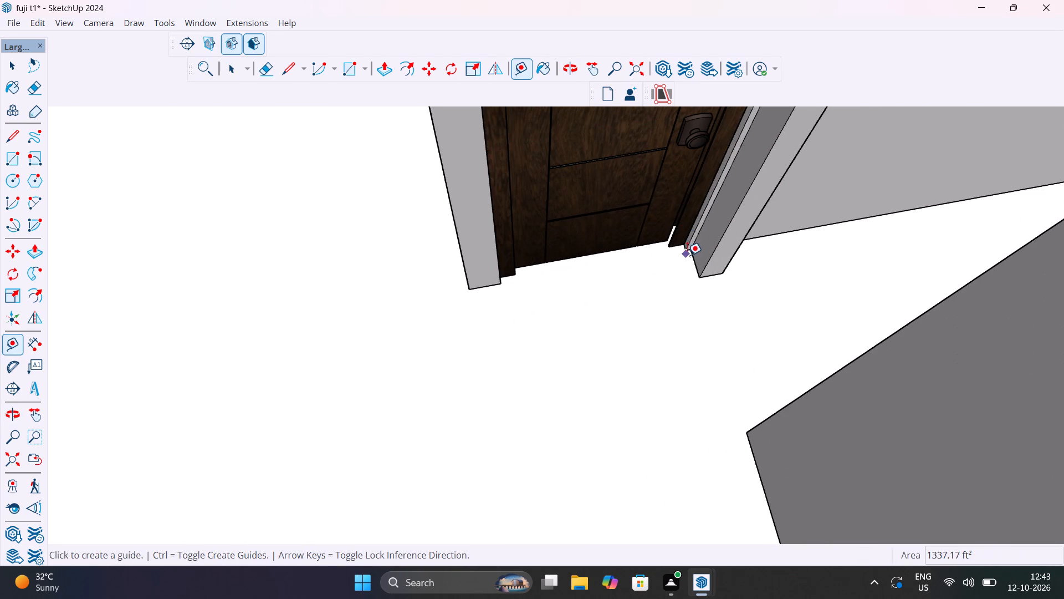
{"action": "key", "text": "t"}
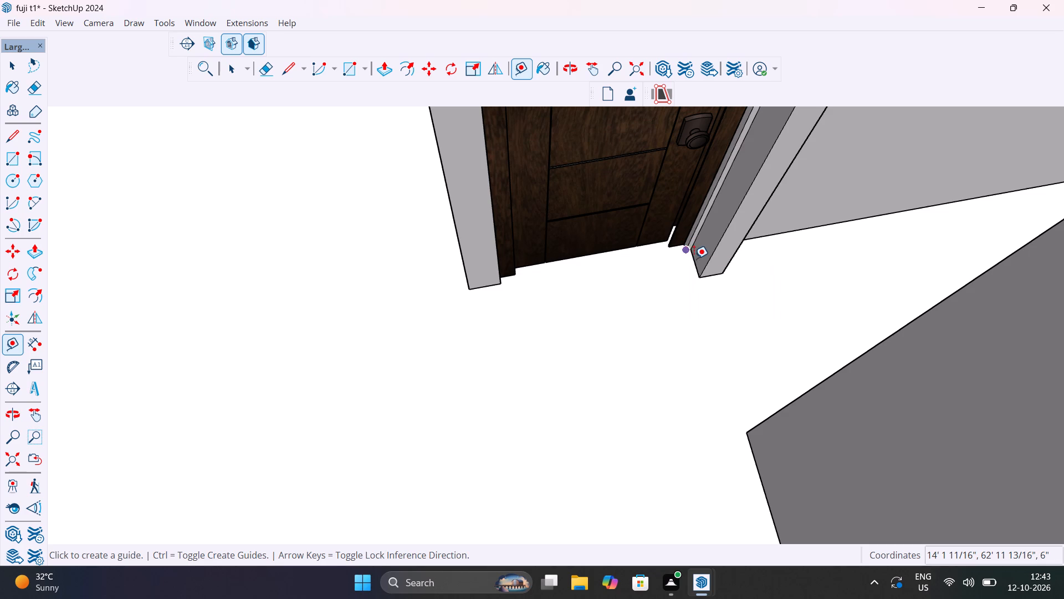
{"action": "left_click", "coordinate": [694, 258]}
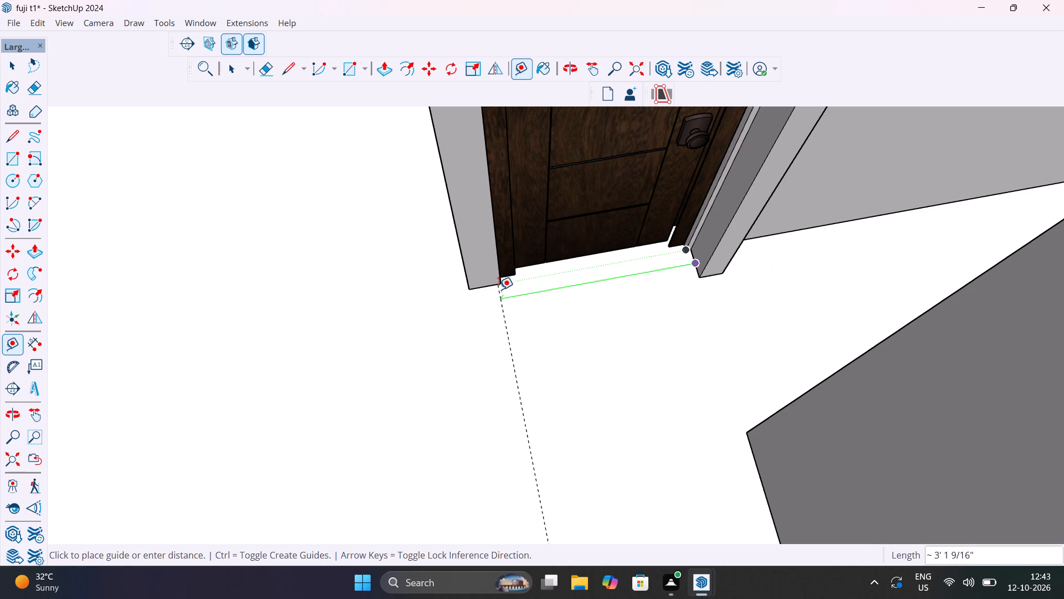
{"action": "scroll", "coordinate": [497, 286], "scroll_direction": "up", "scroll_amount": 6}
{"action": "left_click", "coordinate": [496, 286]}
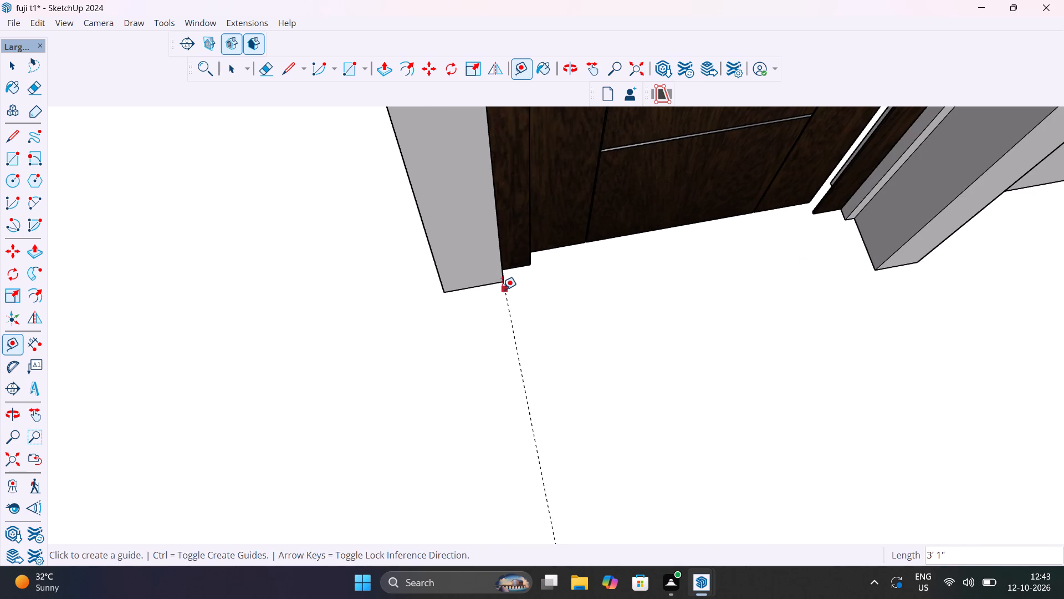
Open the wall group and push/pull the narrow strip face at the partition's free end about 5 3/8" towards the ventilated room.
{"action": "scroll", "coordinate": [502, 290], "scroll_direction": "down", "scroll_amount": 20}
{"action": "scroll", "coordinate": [502, 290], "scroll_direction": "down", "scroll_amount": 4}
{"action": "scroll", "coordinate": [543, 397], "scroll_direction": "up", "scroll_amount": 5}
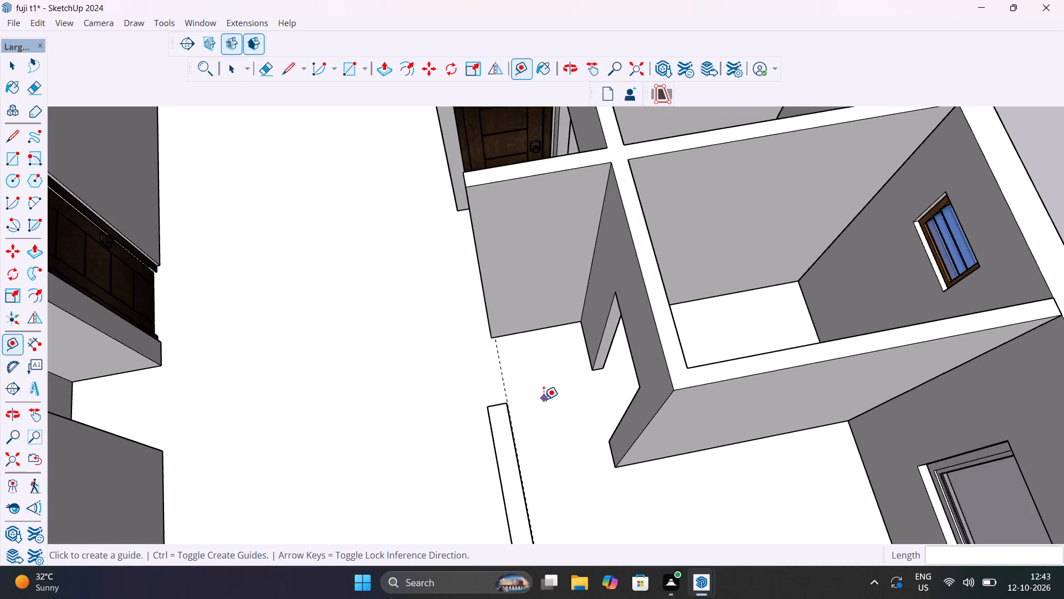
{"action": "scroll", "coordinate": [544, 399], "scroll_direction": "up", "scroll_amount": 5}
{"action": "middle_click_drag", "start_coordinate": [529, 438], "coordinate": [470, 446]}
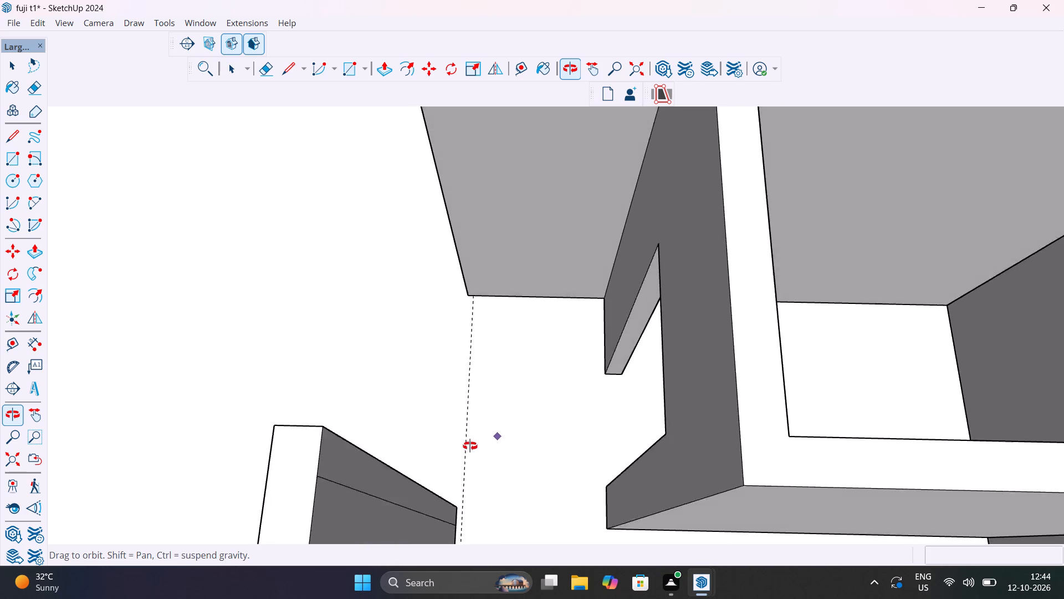
{"action": "middle_click_drag", "start_coordinate": [470, 446], "coordinate": [390, 445]}
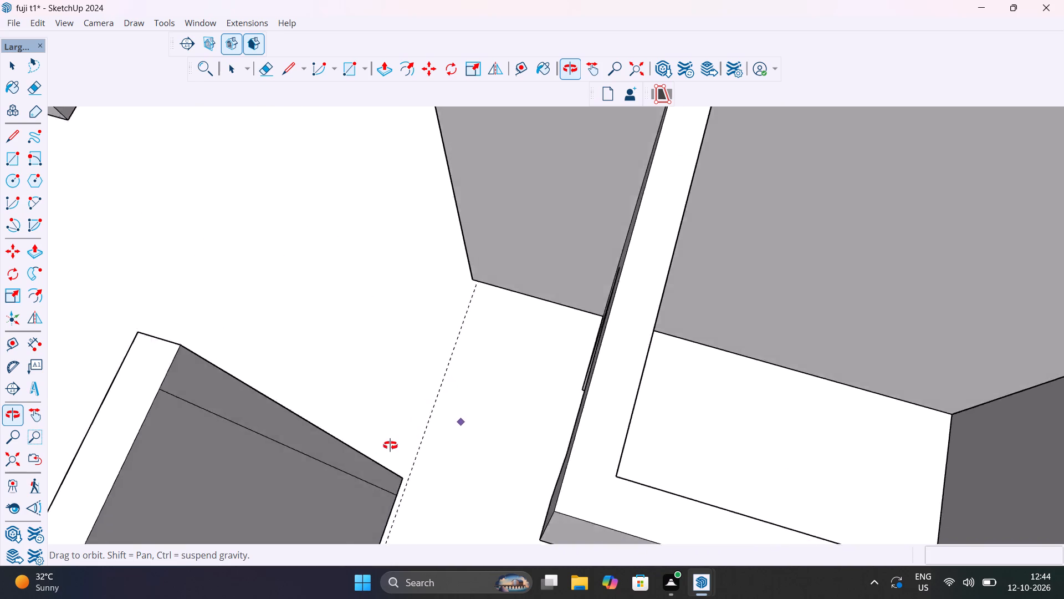
{"action": "middle_click_drag", "start_coordinate": [390, 445], "coordinate": [318, 440]}
{"action": "scroll", "coordinate": [329, 430], "scroll_direction": "up", "scroll_amount": 6}
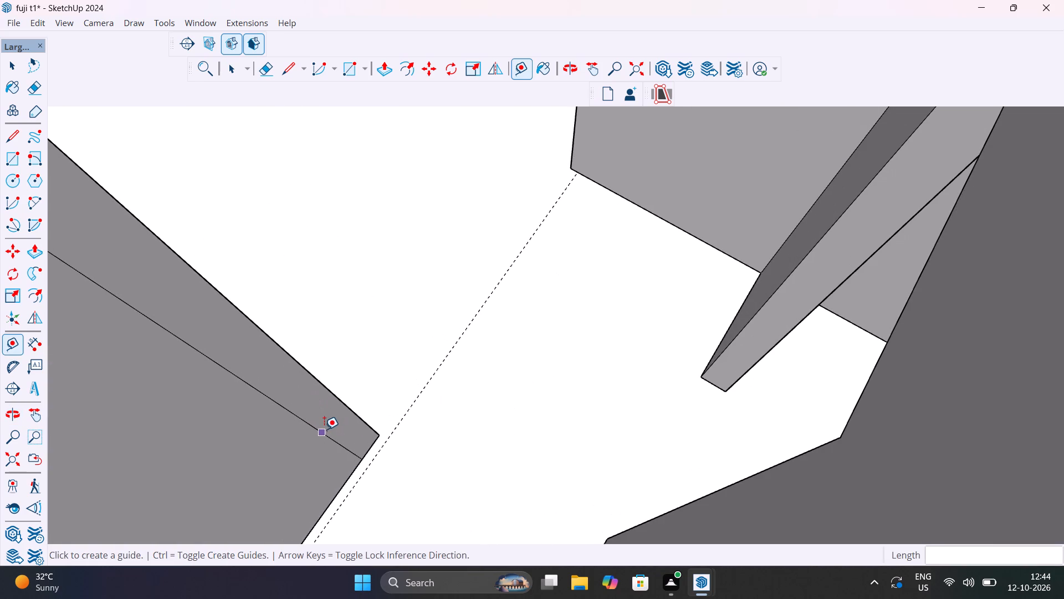
{"action": "key", "text": "space"}
{"action": "left_click", "coordinate": [336, 419]}
{"action": "double_click", "coordinate": [335, 420]}
{"action": "left_click", "coordinate": [335, 420]}
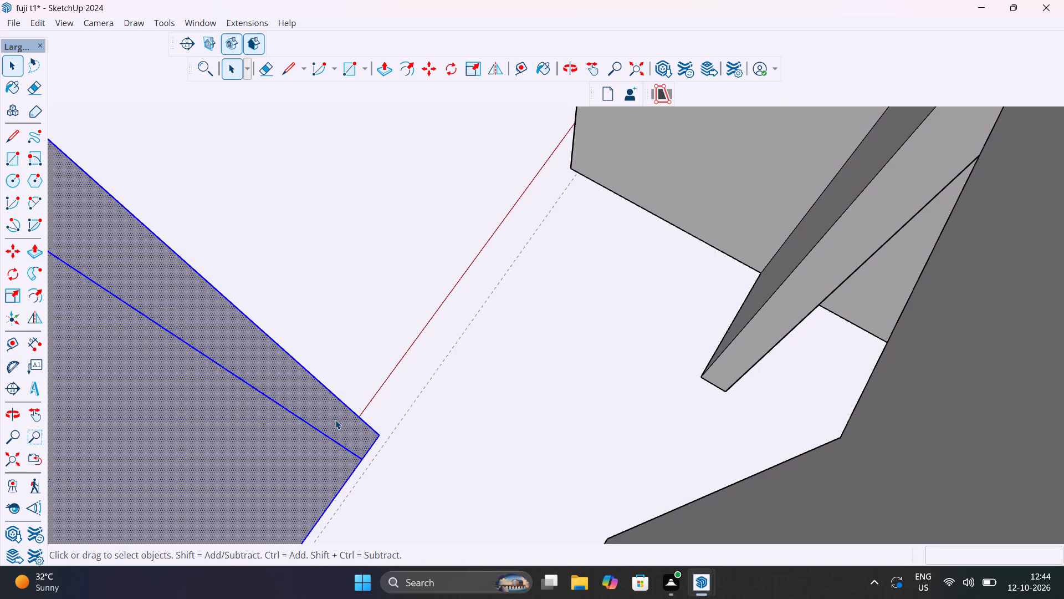
{"action": "left_click", "coordinate": [335, 420]}
{"action": "left_click", "coordinate": [334, 423]}
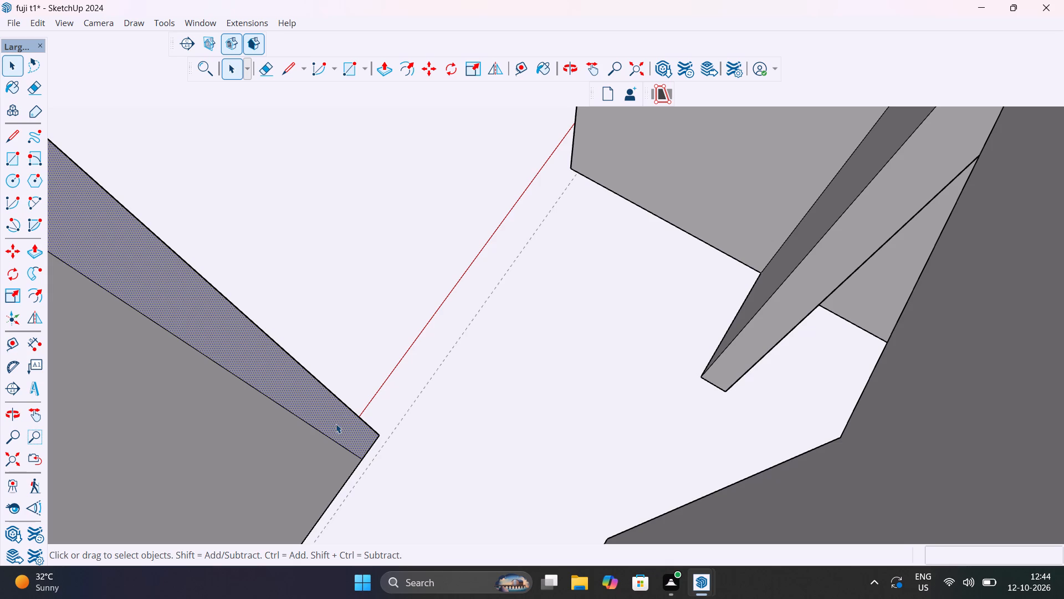
{"action": "key", "text": "p"}
{"action": "left_click", "coordinate": [339, 424]}
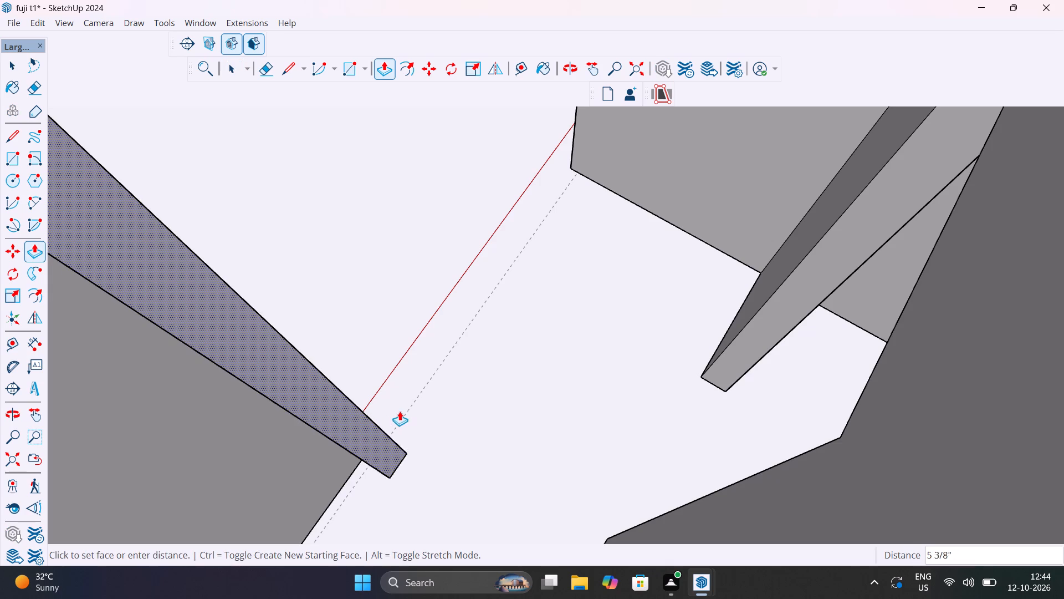
{"action": "left_click", "coordinate": [410, 404]}
{"action": "key", "text": "space"}
{"action": "scroll", "coordinate": [407, 428], "scroll_direction": "down", "scroll_amount": 14}
{"action": "left_click", "coordinate": [393, 348]}
Examine the new partition return and its alignment with the guide line, the facing wall ends and the empty doorways.
{"action": "middle_click_drag", "start_coordinate": [388, 364], "coordinate": [668, 356]}
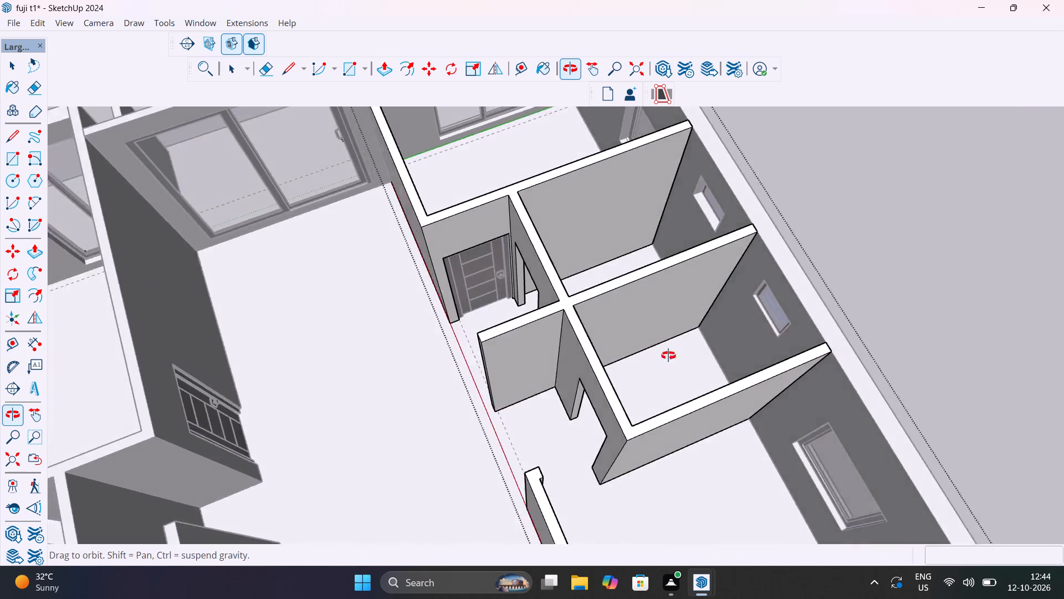
{"action": "middle_click_drag", "start_coordinate": [668, 356], "coordinate": [802, 322]}
{"action": "scroll", "coordinate": [575, 440], "scroll_direction": "up", "scroll_amount": 5}
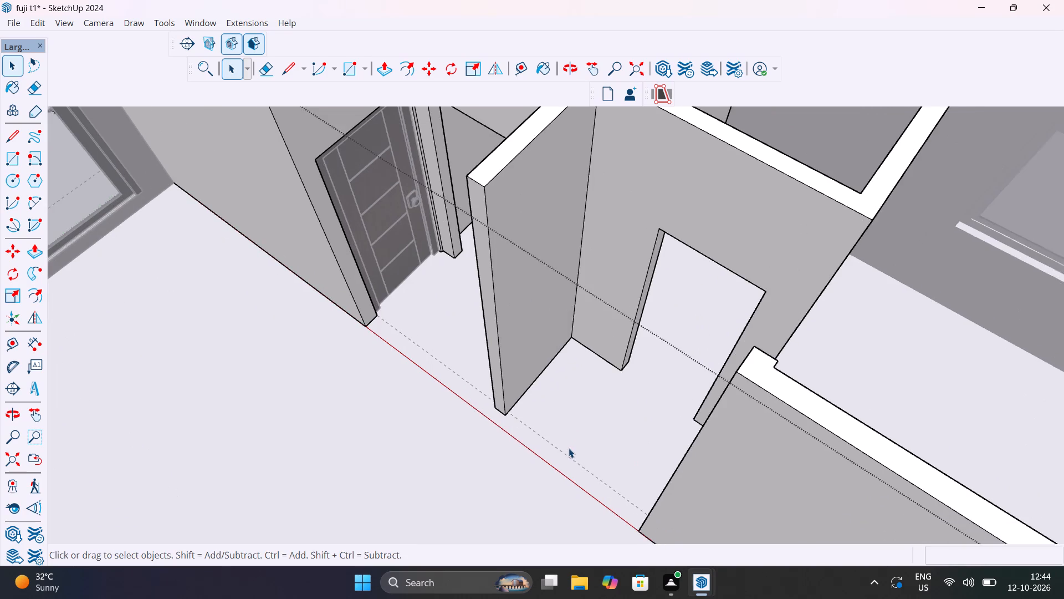
{"action": "middle_click_drag", "start_coordinate": [577, 448], "coordinate": [952, 479]}
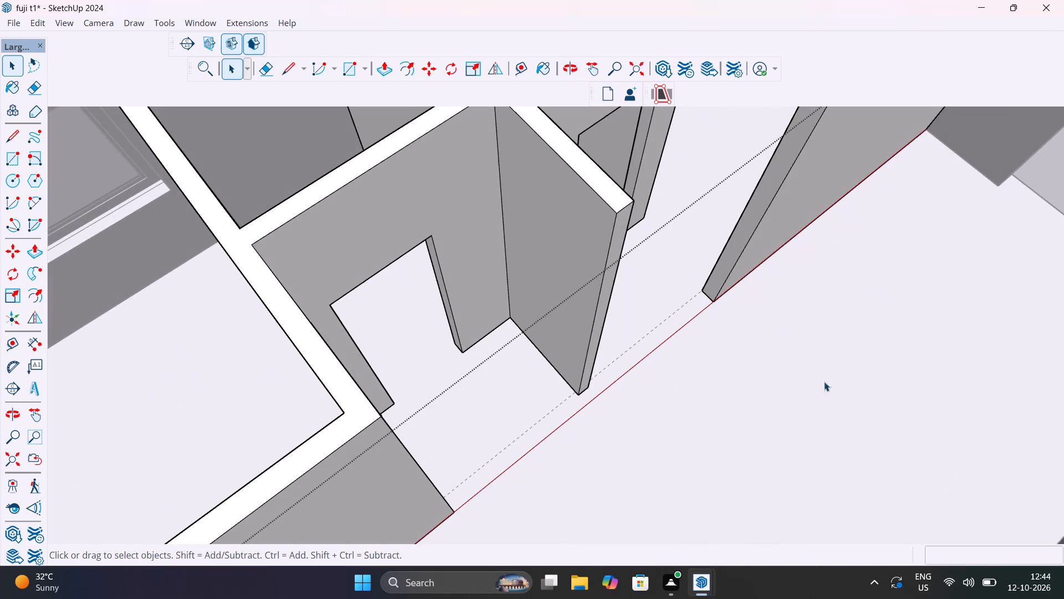
{"action": "scroll", "coordinate": [726, 306], "scroll_direction": "up", "scroll_amount": 10}
{"action": "middle_click_drag", "start_coordinate": [584, 362], "coordinate": [855, 395]}
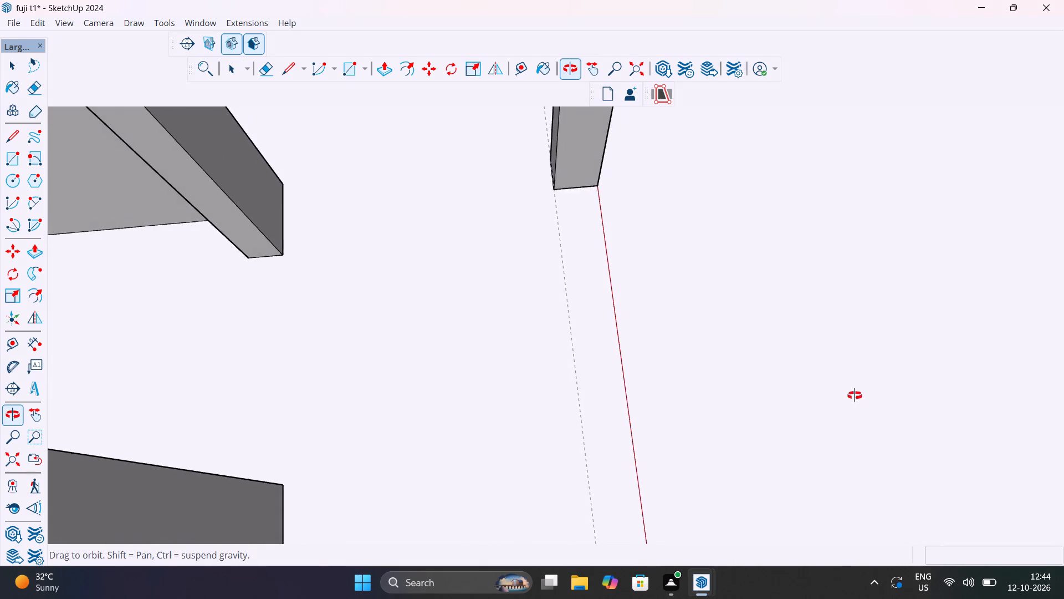
{"action": "middle_click_drag", "start_coordinate": [855, 395], "coordinate": [874, 531]}
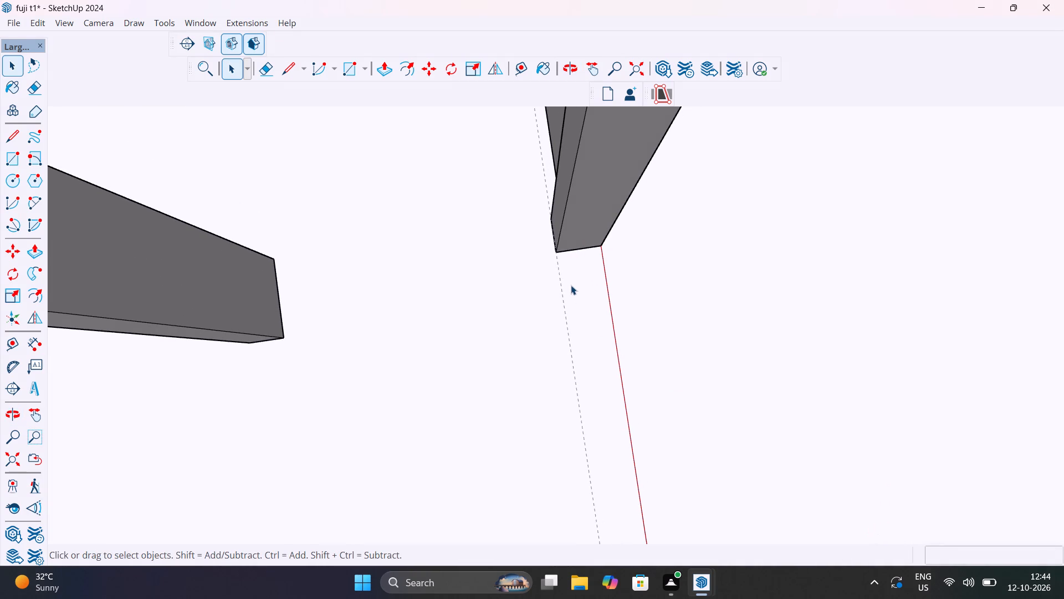
{"action": "scroll", "coordinate": [571, 285], "scroll_direction": "down", "scroll_amount": 15}
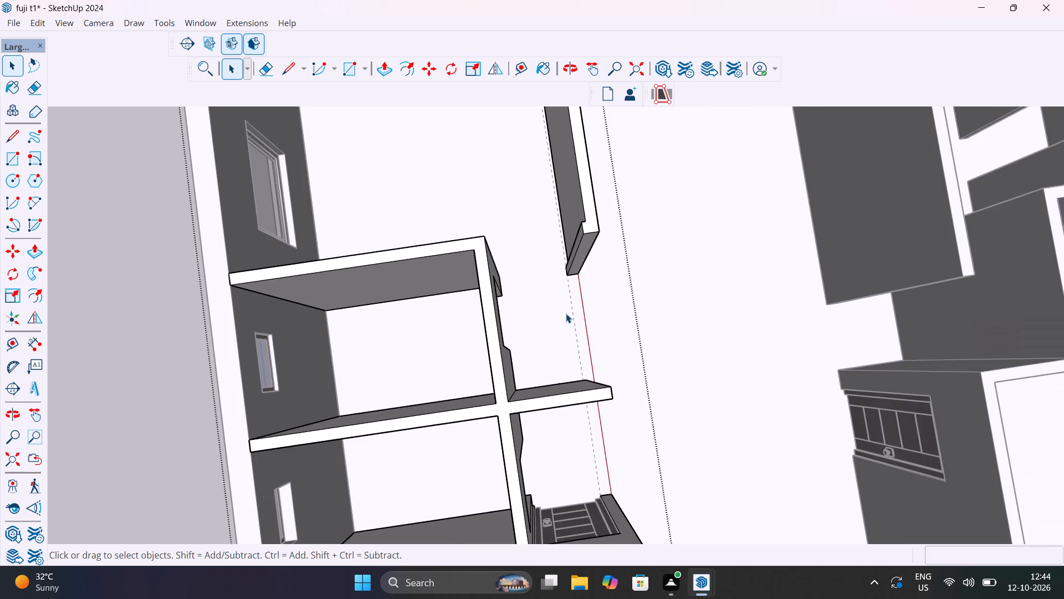
{"action": "scroll", "coordinate": [569, 337], "scroll_direction": "down", "scroll_amount": 5}
{"action": "middle_click_drag", "start_coordinate": [504, 374], "coordinate": [0, 263]}
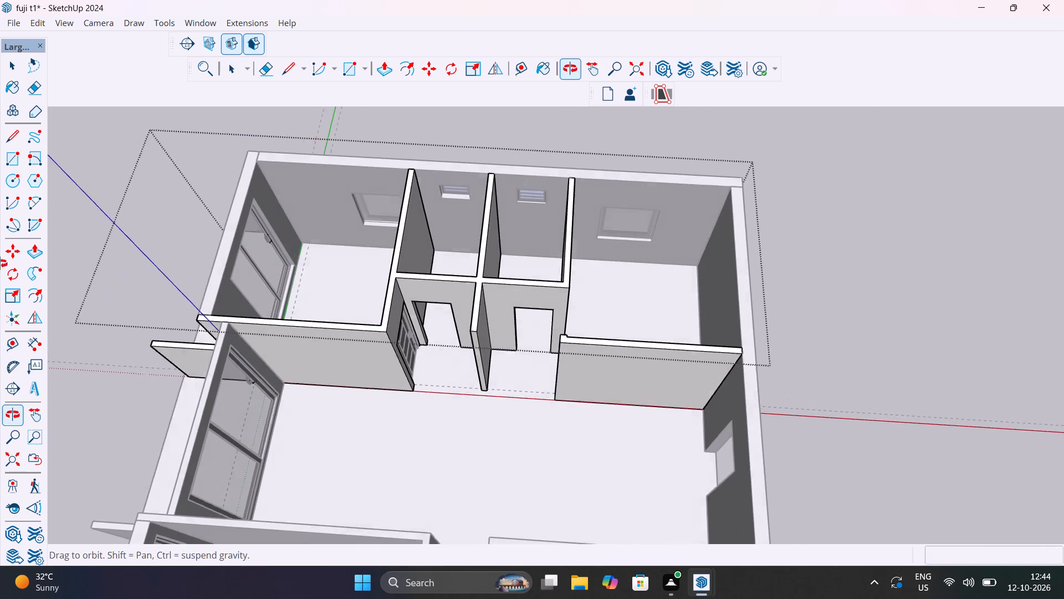
{"action": "middle_click_drag", "start_coordinate": [0, 263], "coordinate": [0, 259]}
Measure the fitted hall door's opening from jamb to jamb and undo the guide line this leaves.
{"action": "scroll", "coordinate": [405, 397], "scroll_direction": "up", "scroll_amount": 11}
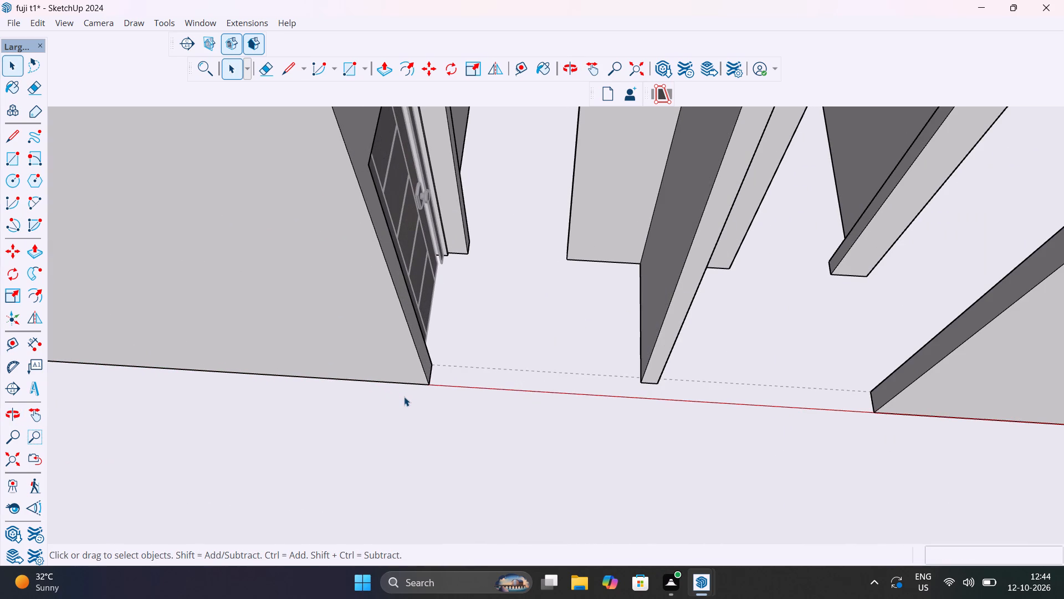
{"action": "key", "text": "t"}
{"action": "middle_click_drag", "start_coordinate": [431, 366], "coordinate": [265, 400]}
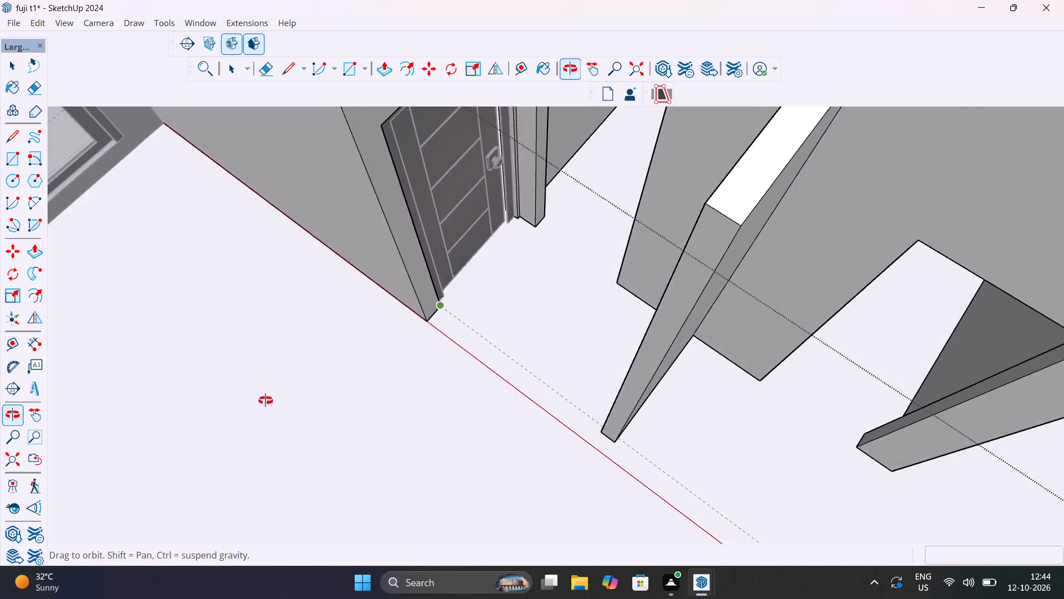
{"action": "middle_click_drag", "start_coordinate": [265, 400], "coordinate": [238, 410]}
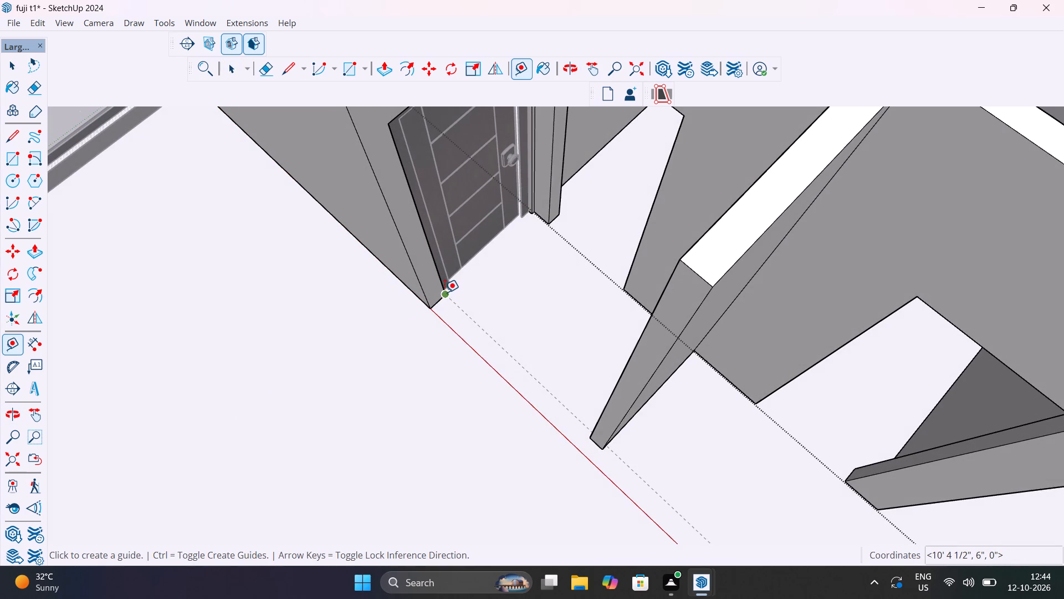
{"action": "left_click", "coordinate": [444, 292]}
{"action": "scroll", "coordinate": [529, 210], "scroll_direction": "up", "scroll_amount": 19}
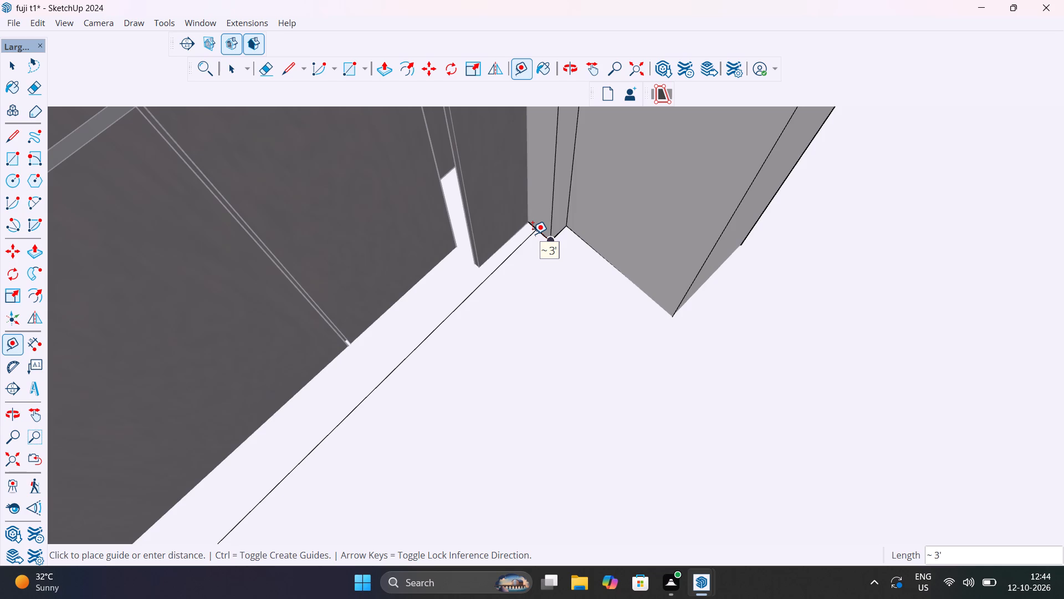
{"action": "left_click", "coordinate": [533, 234]}
{"action": "scroll", "coordinate": [542, 241], "scroll_direction": "down", "scroll_amount": 14}
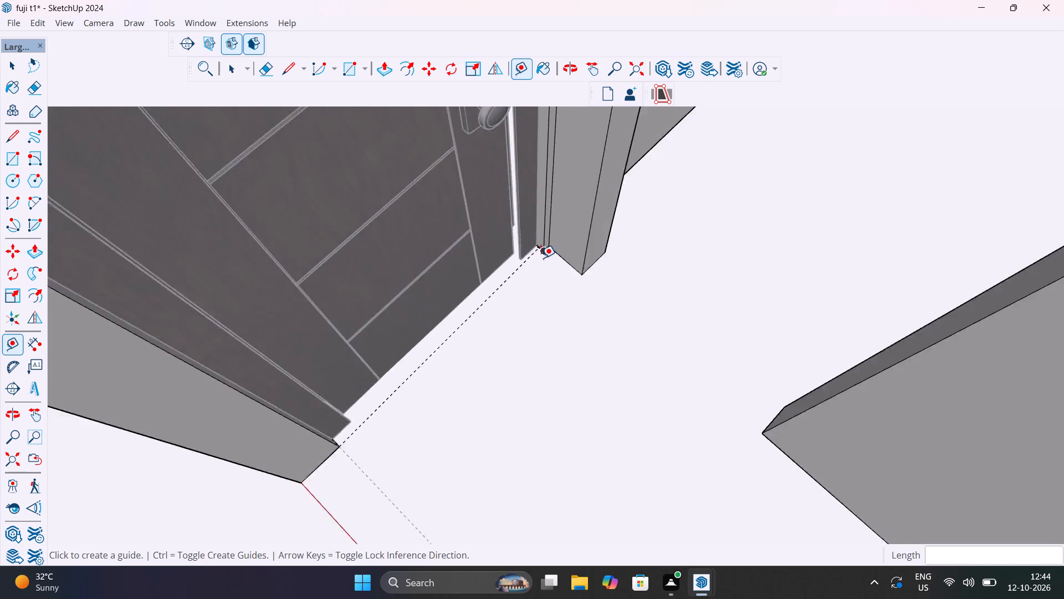
{"action": "scroll", "coordinate": [541, 258], "scroll_direction": "down", "scroll_amount": 16}
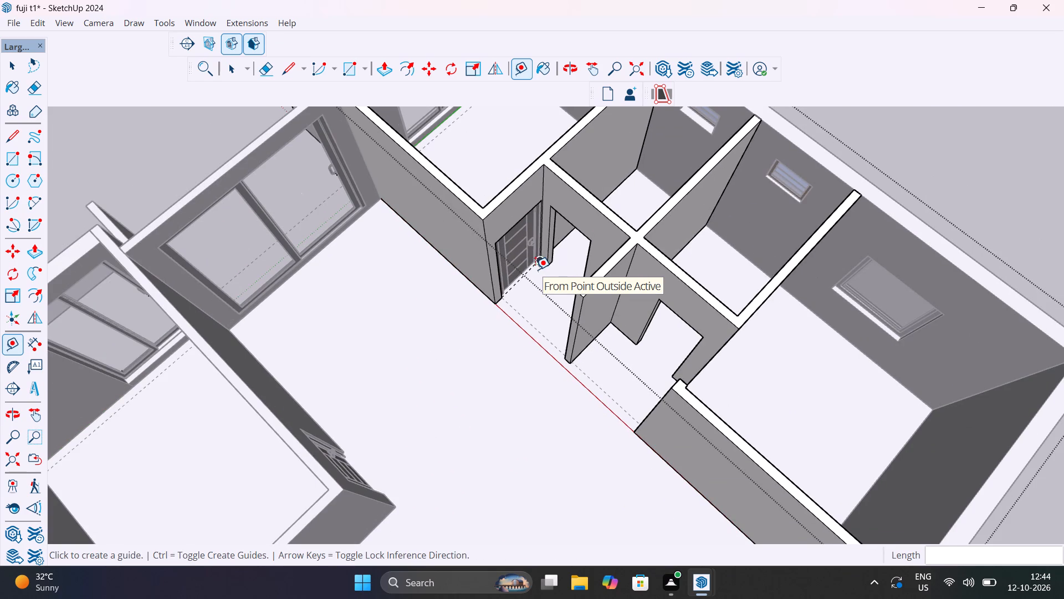
{"action": "key", "text": "ctrl+z"}
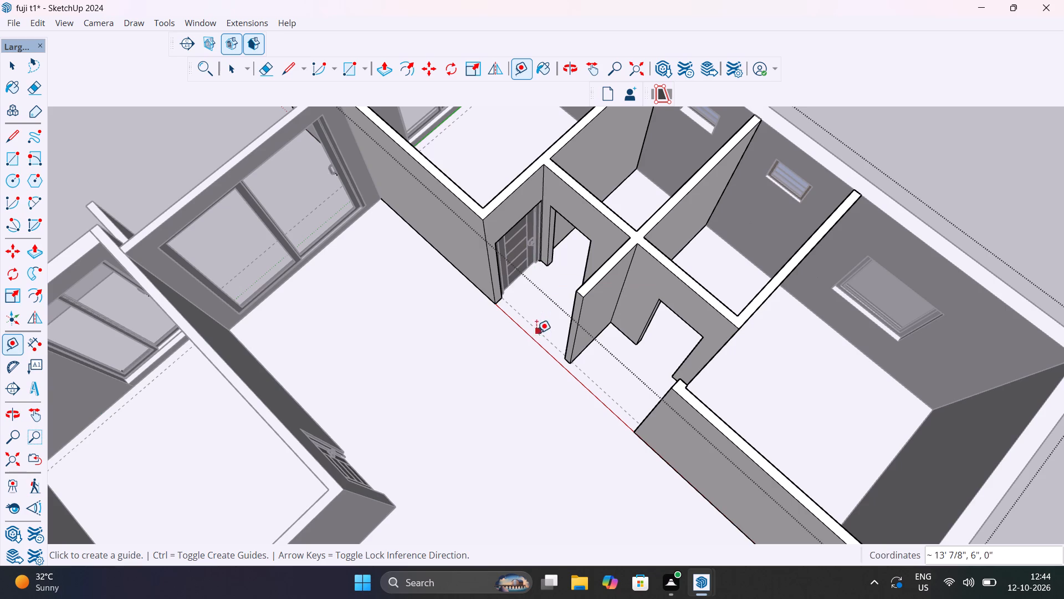
Place a parallel guide line 3' from the hall-side guide, through the base of the hall door opening's inner jamb.
{"action": "scroll", "coordinate": [510, 296], "scroll_direction": "up", "scroll_amount": 16}
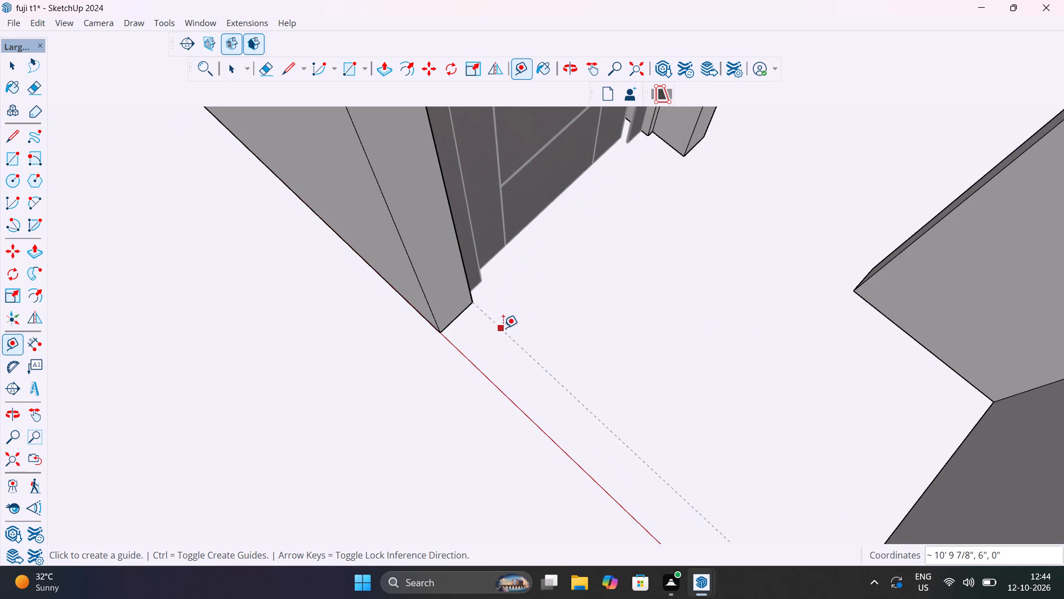
{"action": "left_click", "coordinate": [503, 328]}
{"action": "scroll", "coordinate": [642, 138], "scroll_direction": "up", "scroll_amount": 6}
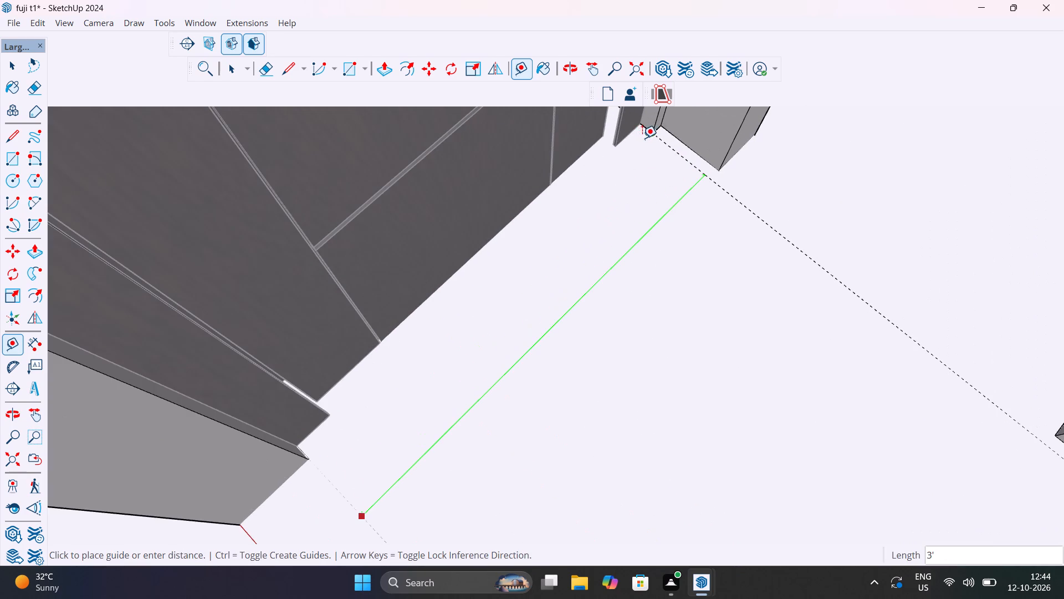
{"action": "left_click", "coordinate": [653, 135]}
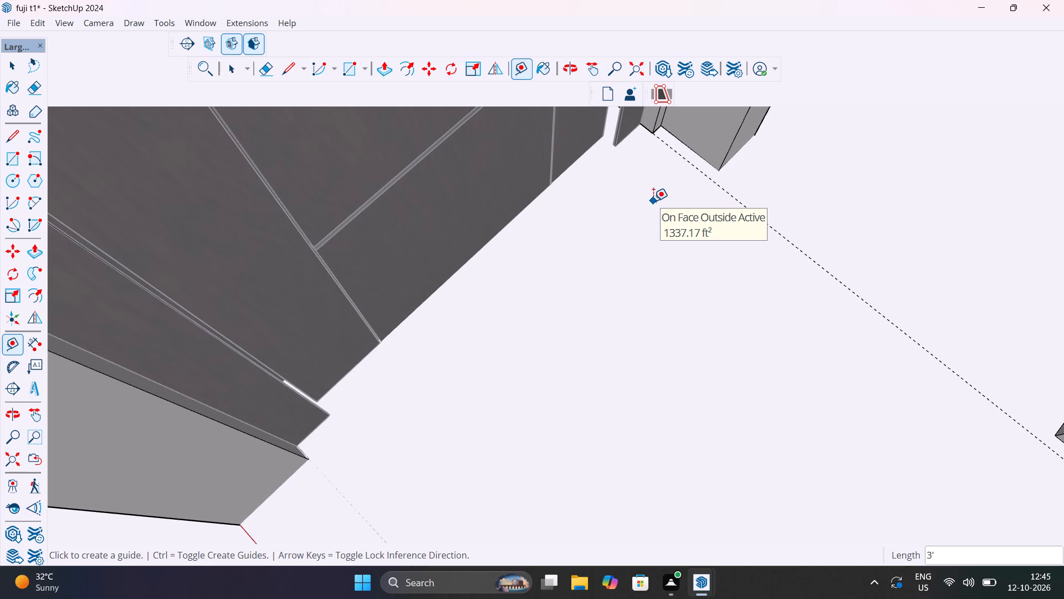
Examine how the new guide line aligns with the ventilated rooms' doorway walls, the partition and the facing wall end.
{"action": "scroll", "coordinate": [705, 248], "scroll_direction": "down", "scroll_amount": 20}
{"action": "scroll", "coordinate": [705, 248], "scroll_direction": "down", "scroll_amount": 8}
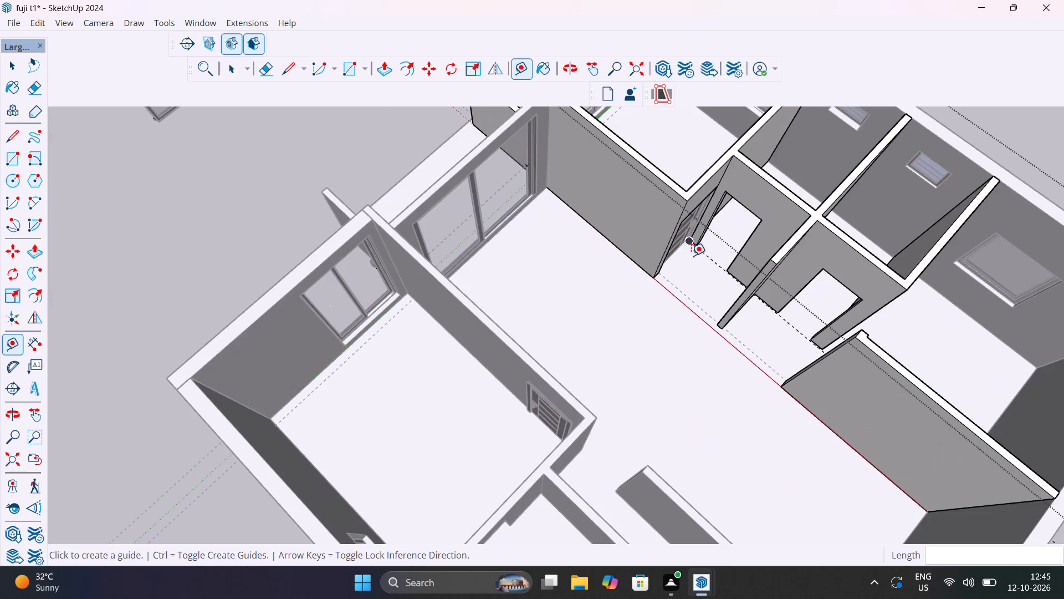
{"action": "scroll", "coordinate": [837, 352], "scroll_direction": "up", "scroll_amount": 17}
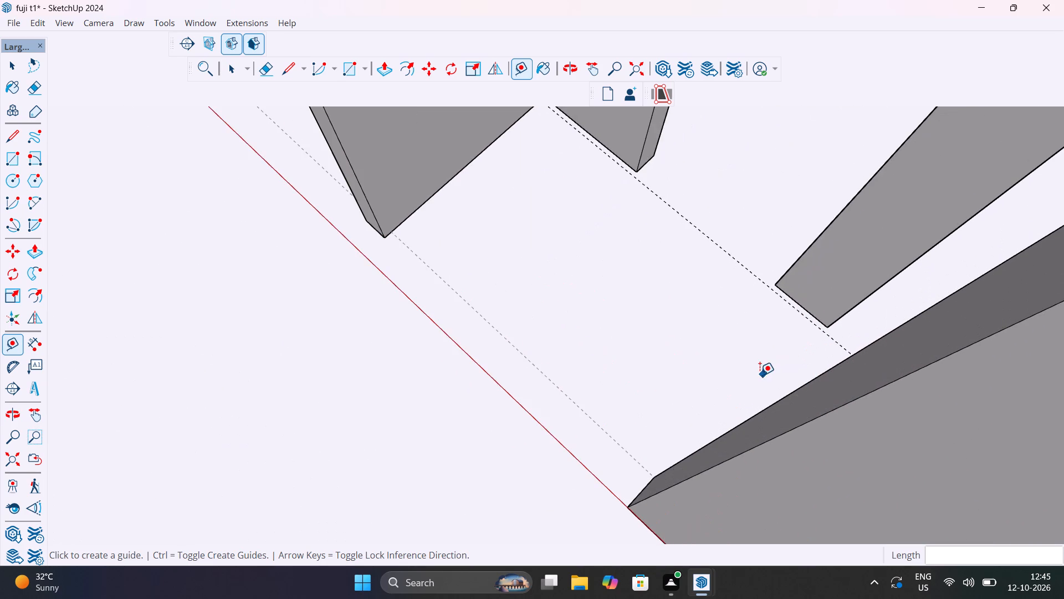
{"action": "middle_click_drag", "start_coordinate": [768, 373], "coordinate": [808, 325]}
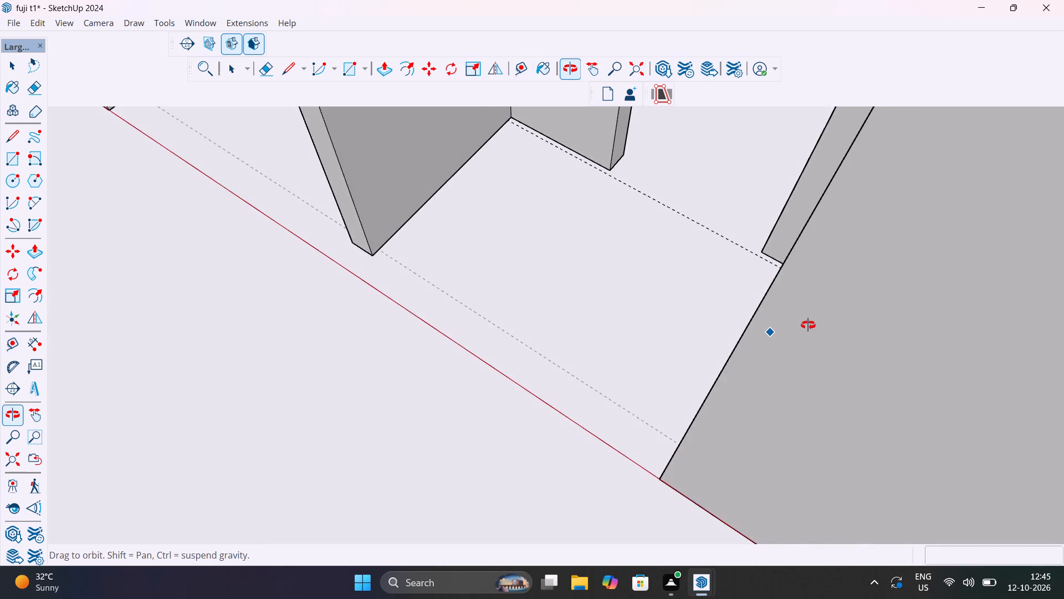
{"action": "middle_click_drag", "start_coordinate": [808, 325], "coordinate": [927, 419]}
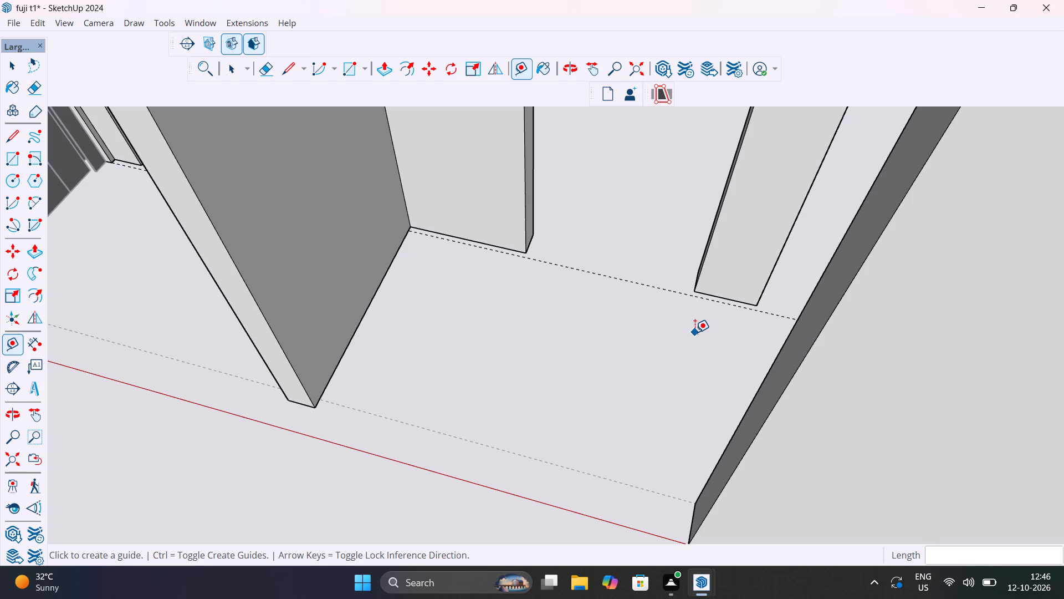
{"action": "scroll", "coordinate": [622, 329], "scroll_direction": "down", "scroll_amount": 13}
{"action": "scroll", "coordinate": [633, 314], "scroll_direction": "up", "scroll_amount": 10}
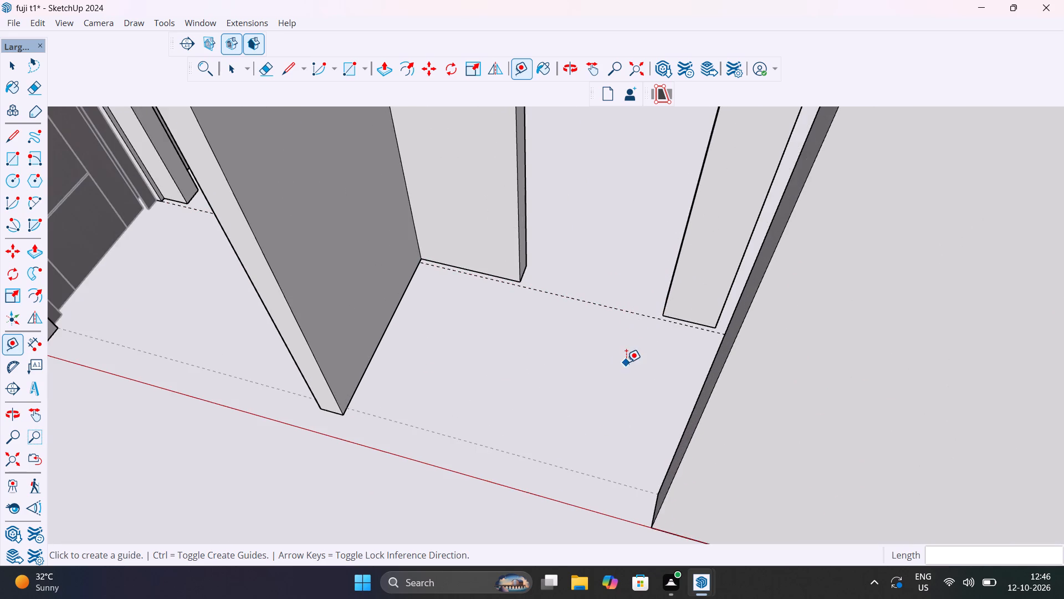
{"action": "middle_click_drag", "start_coordinate": [682, 382], "coordinate": [747, 364]}
{"action": "scroll", "coordinate": [746, 363], "scroll_direction": "down", "scroll_amount": 12}
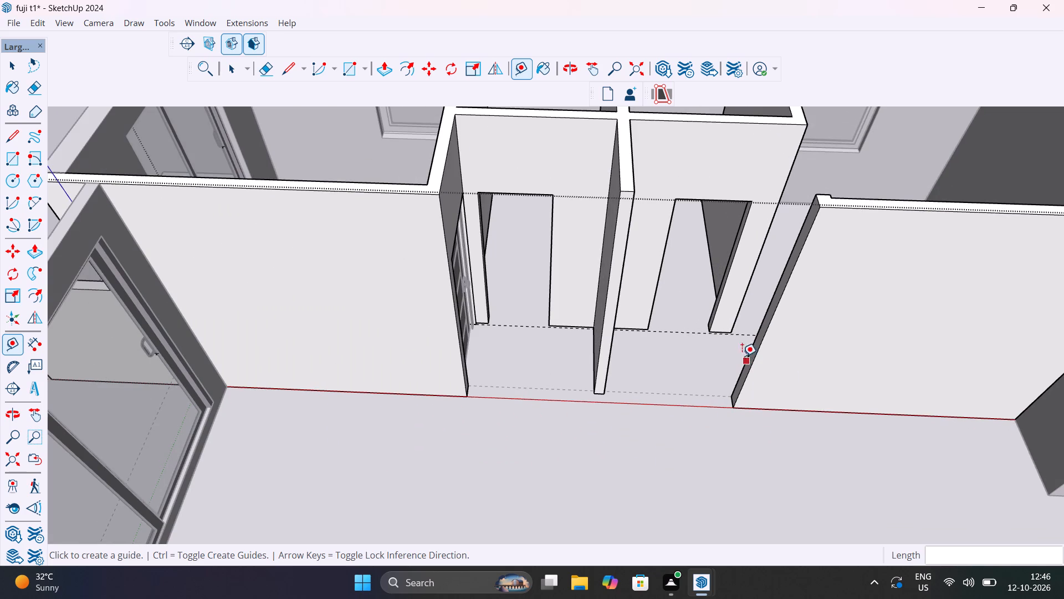
{"action": "scroll", "coordinate": [725, 328], "scroll_direction": "up", "scroll_amount": 10}
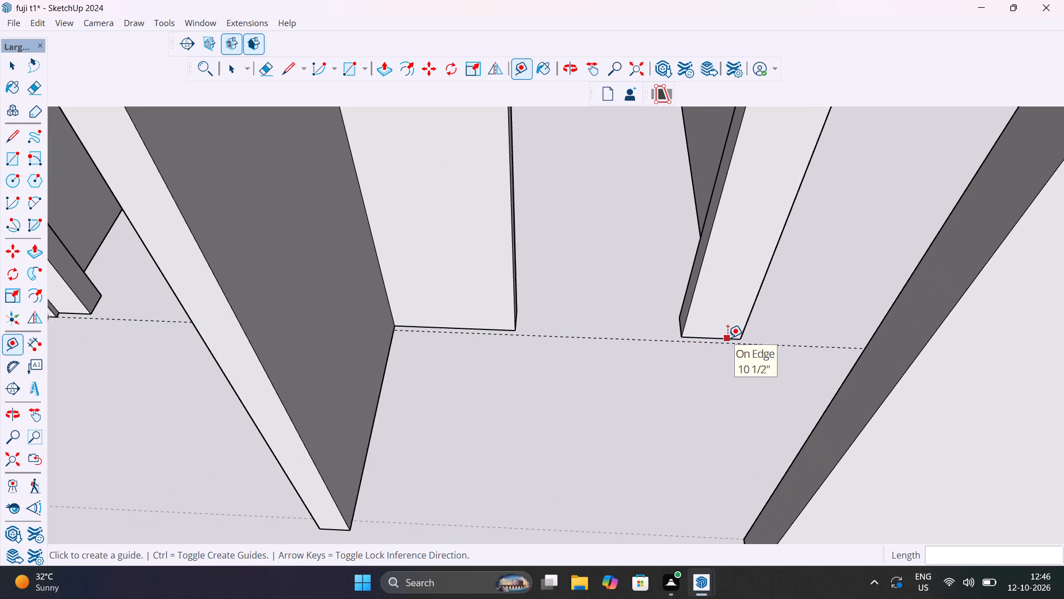
{"action": "scroll", "coordinate": [728, 338], "scroll_direction": "down", "scroll_amount": 5}
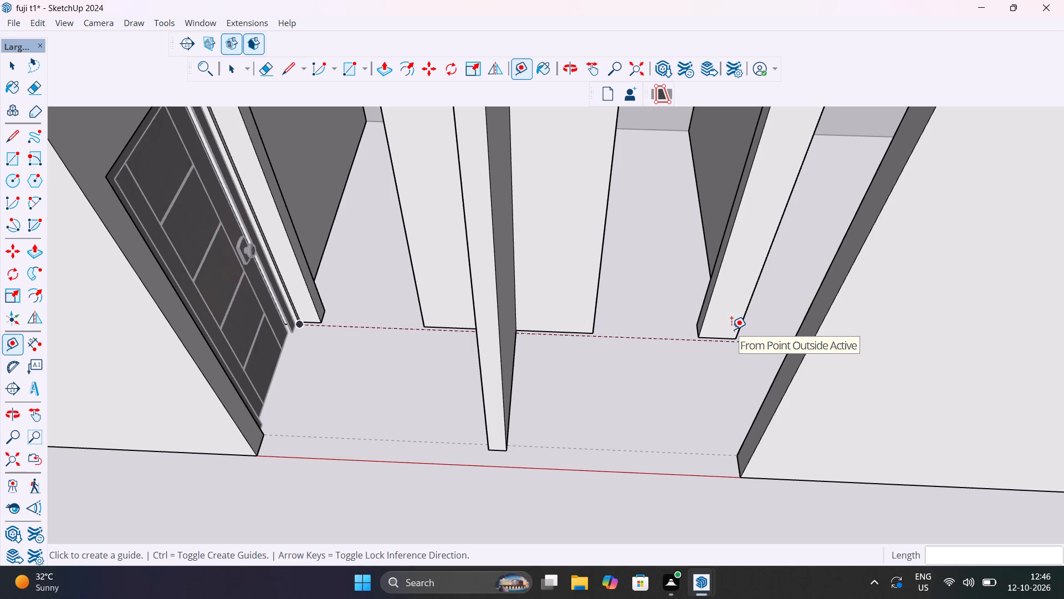
{"action": "scroll", "coordinate": [731, 370], "scroll_direction": "down", "scroll_amount": 3}
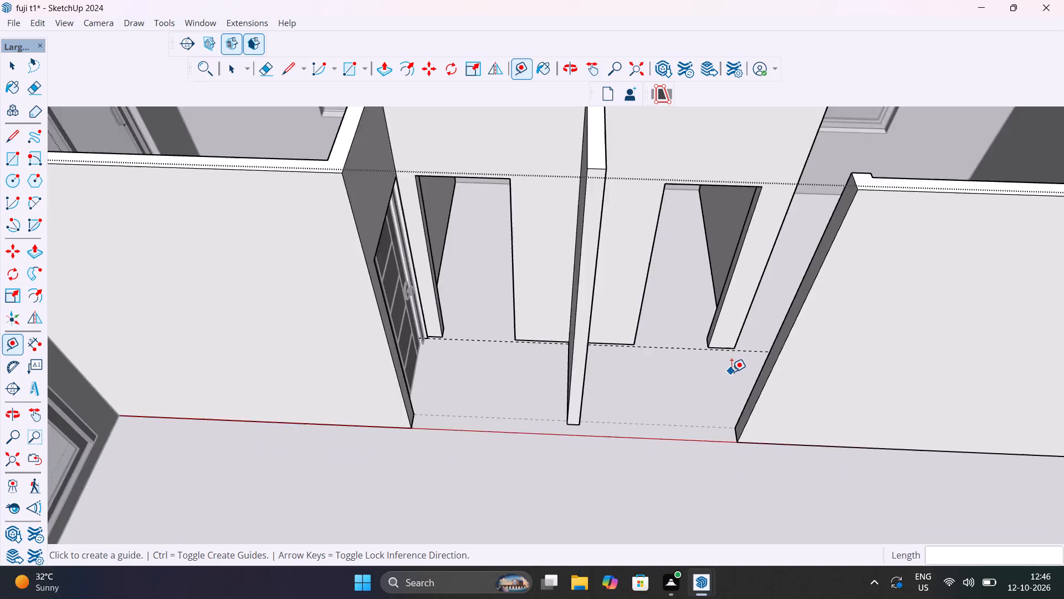
{"action": "scroll", "coordinate": [731, 372], "scroll_direction": "down", "scroll_amount": 8}
{"action": "middle_click_drag", "start_coordinate": [749, 402], "coordinate": [1062, 404]}
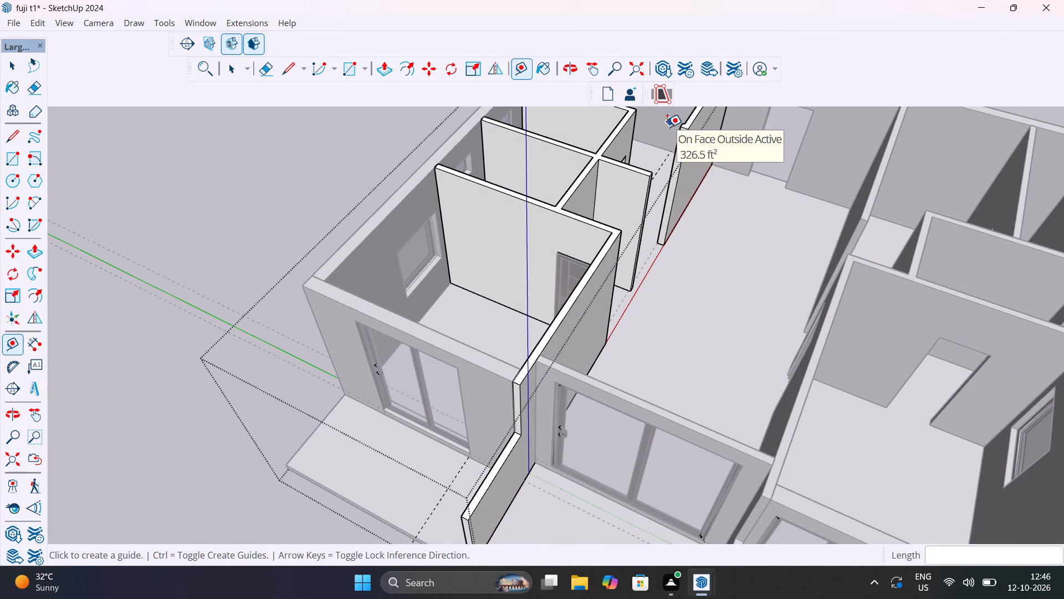
{"action": "scroll", "coordinate": [662, 137], "scroll_direction": "up", "scroll_amount": 11}
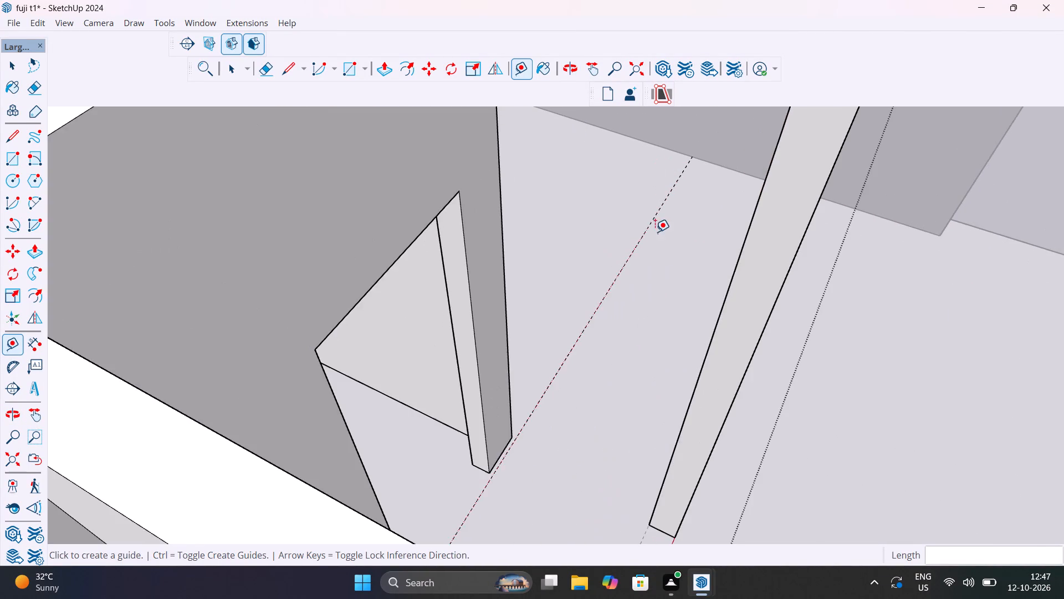
{"action": "middle_click_drag", "start_coordinate": [695, 243], "coordinate": [829, 374]}
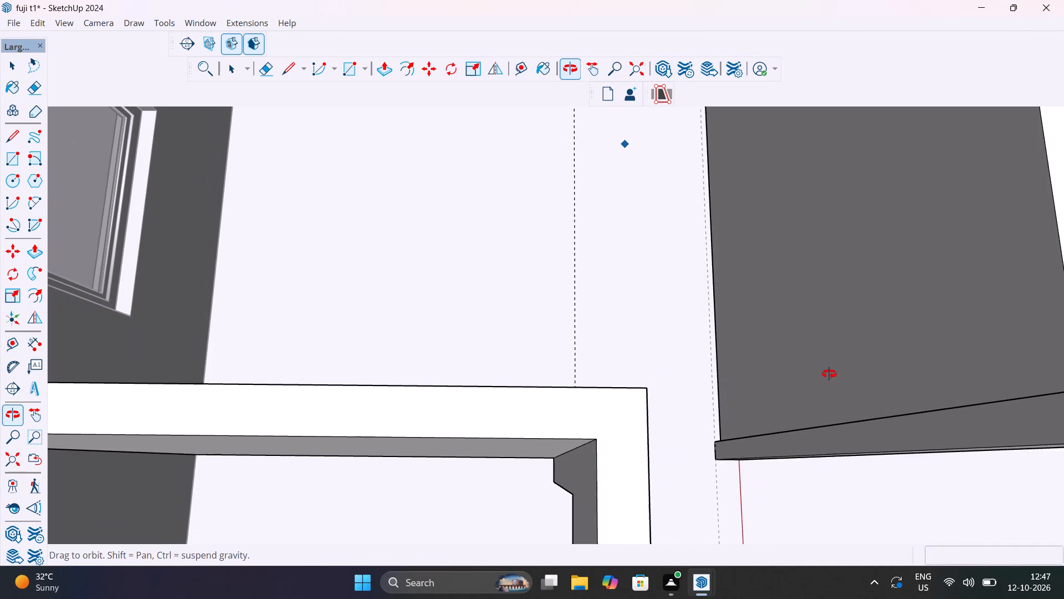
{"action": "middle_click_drag", "start_coordinate": [829, 374], "coordinate": [810, 324]}
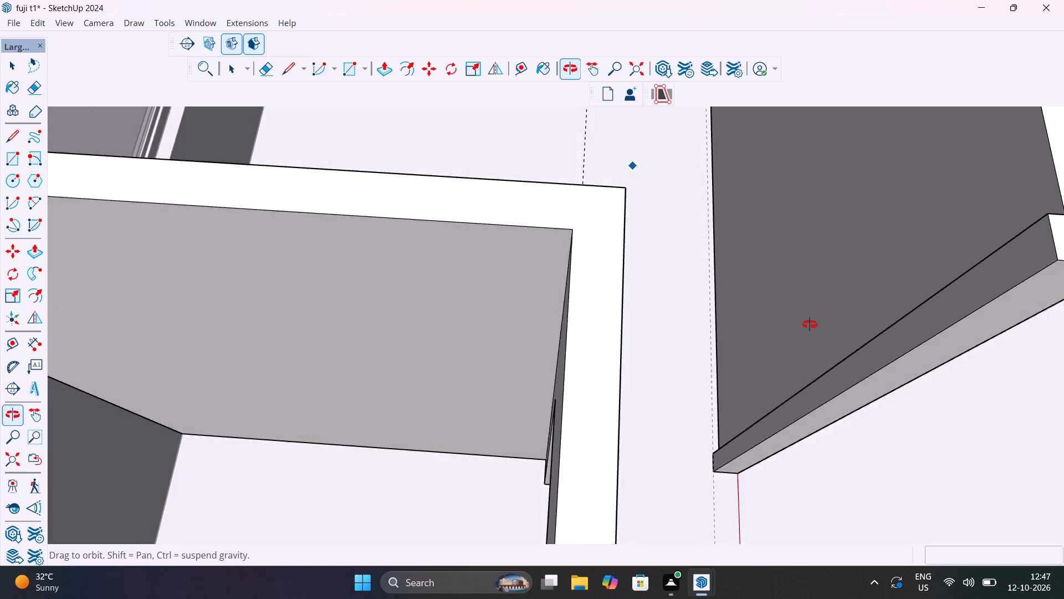
{"action": "middle_click_drag", "start_coordinate": [810, 324], "coordinate": [636, 243]}
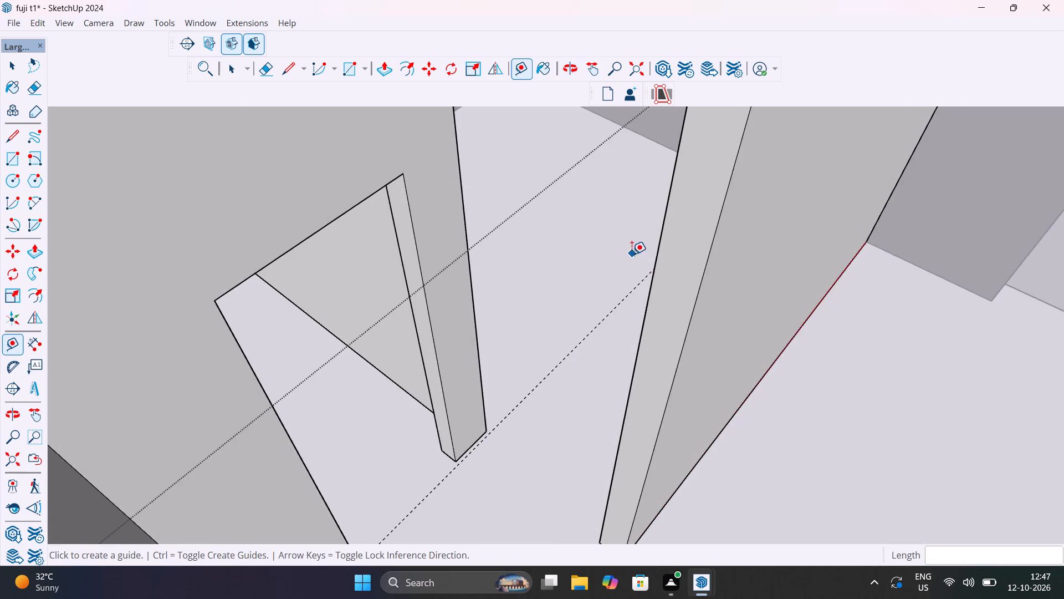
{"action": "scroll", "coordinate": [629, 254], "scroll_direction": "down", "scroll_amount": 13}
Close the wall group and return to the whole model.
{"action": "key", "text": "space"}
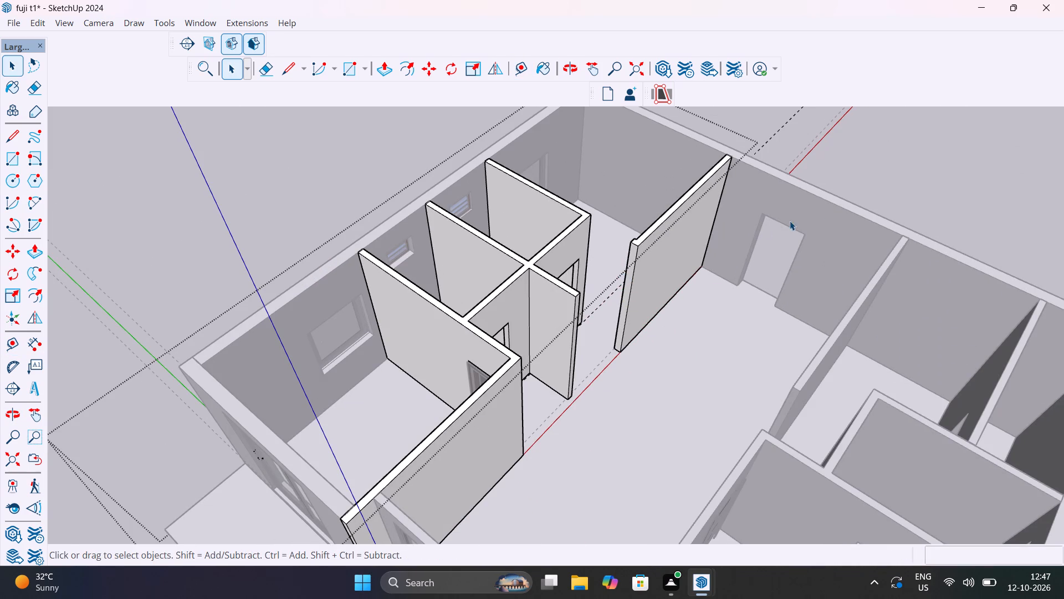
{"action": "left_click", "coordinate": [923, 180]}
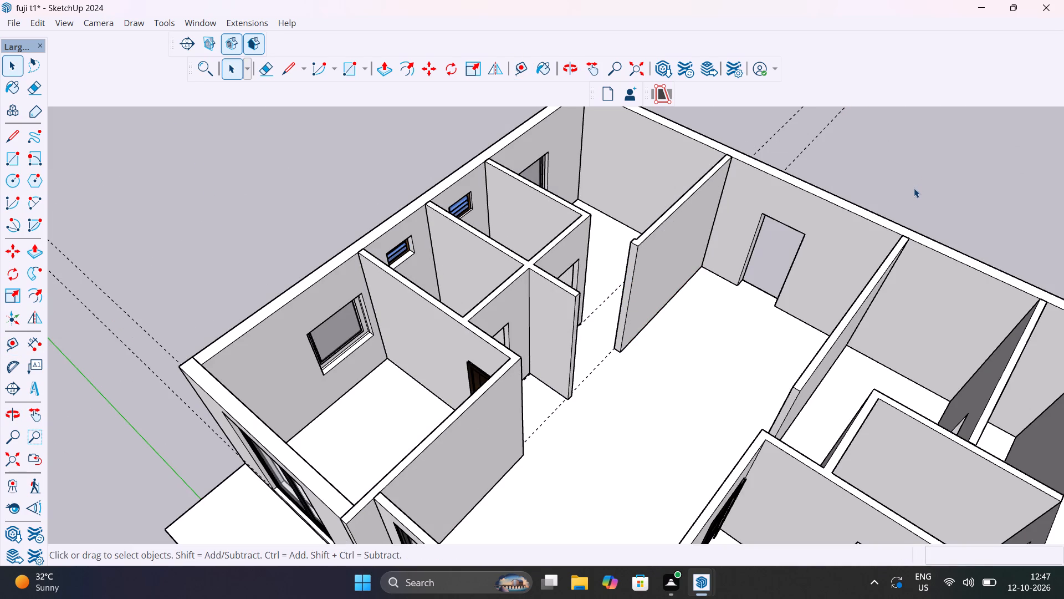
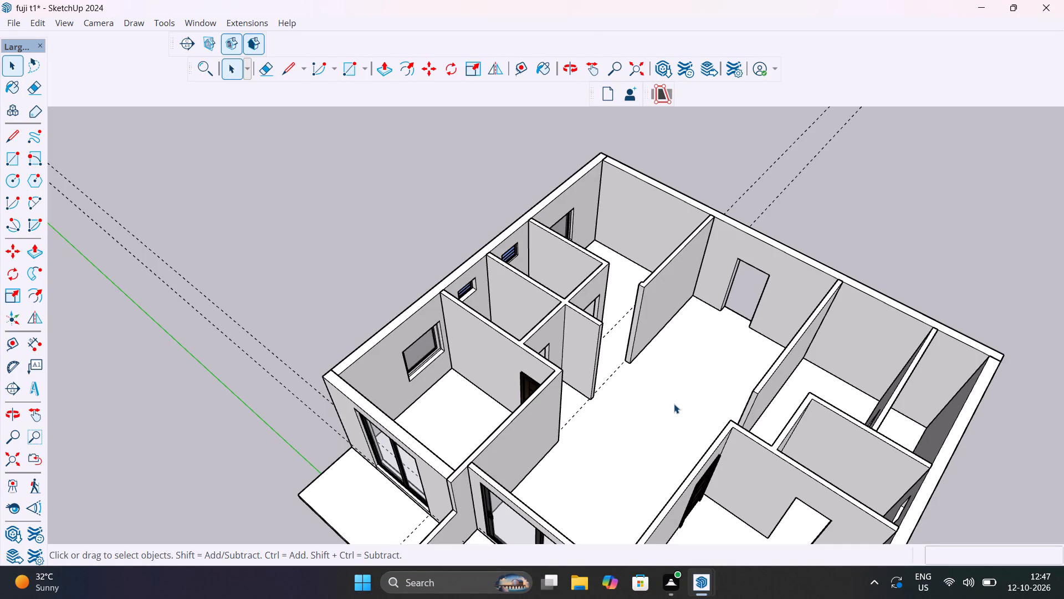
Examine how the two parallel guide lines pass the facing wall's stepped end and the nearby ventilated room's doorway wall.
{"action": "scroll", "coordinate": [672, 401], "scroll_direction": "up", "scroll_amount": 6}
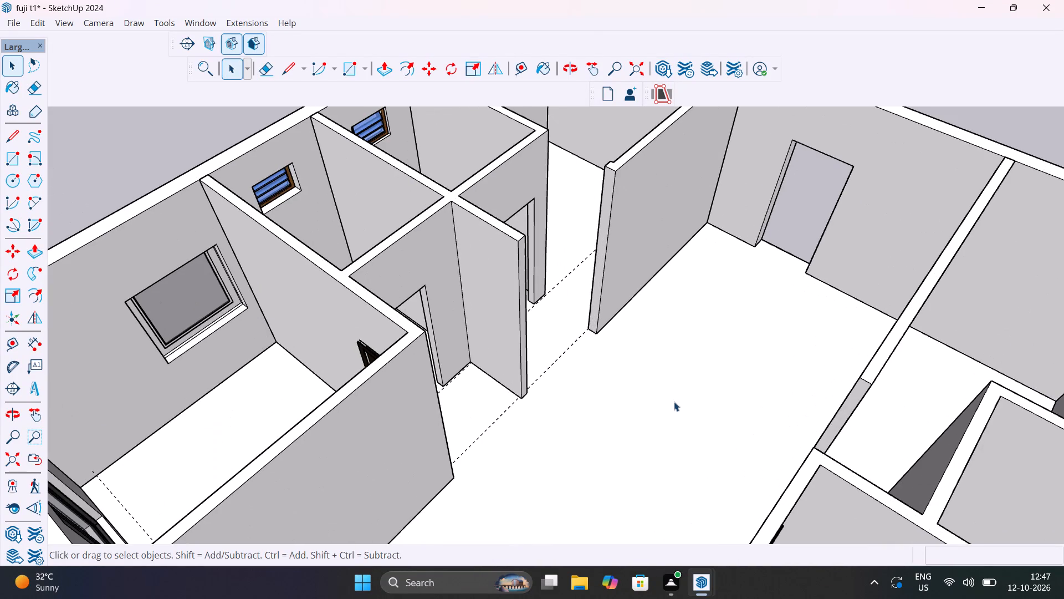
{"action": "scroll", "coordinate": [505, 298], "scroll_direction": "up", "scroll_amount": 7}
{"action": "middle_click_drag", "start_coordinate": [568, 336], "coordinate": [730, 403]}
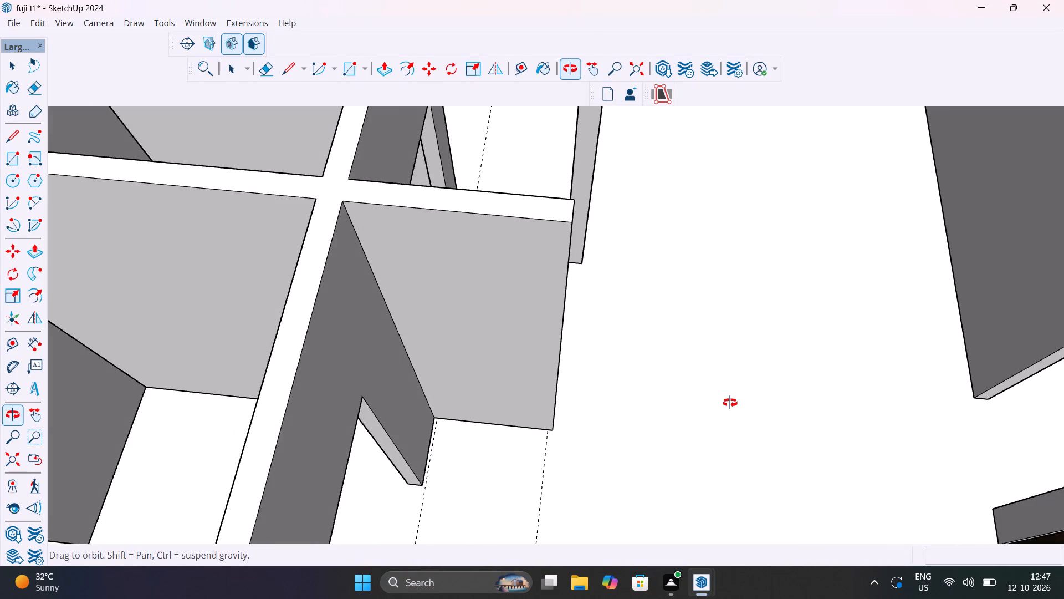
{"action": "middle_click_drag", "start_coordinate": [730, 403], "coordinate": [728, 575]}
{"action": "scroll", "coordinate": [523, 341], "scroll_direction": "up", "scroll_amount": 4}
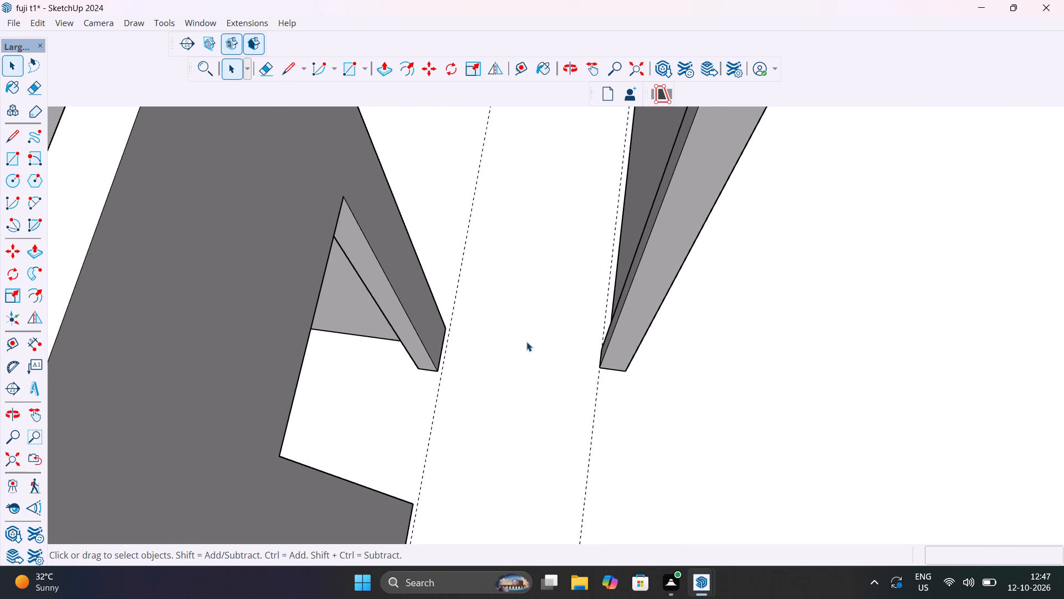
{"action": "scroll", "coordinate": [553, 369], "scroll_direction": "down", "scroll_amount": 8}
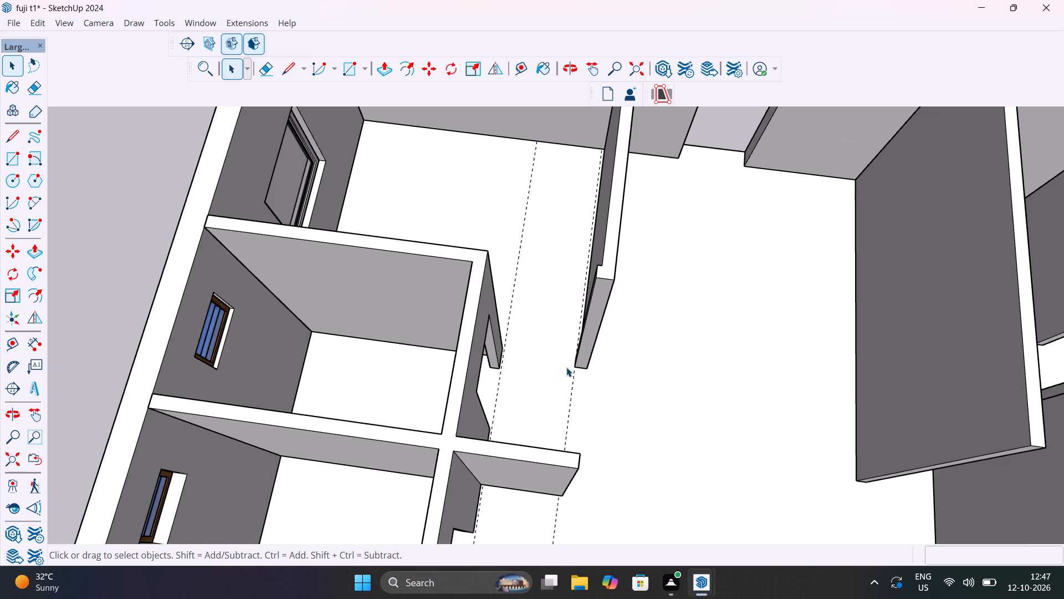
{"action": "scroll", "coordinate": [567, 365], "scroll_direction": "up", "scroll_amount": 5}
{"action": "middle_click_drag", "start_coordinate": [567, 367], "coordinate": [750, 354]}
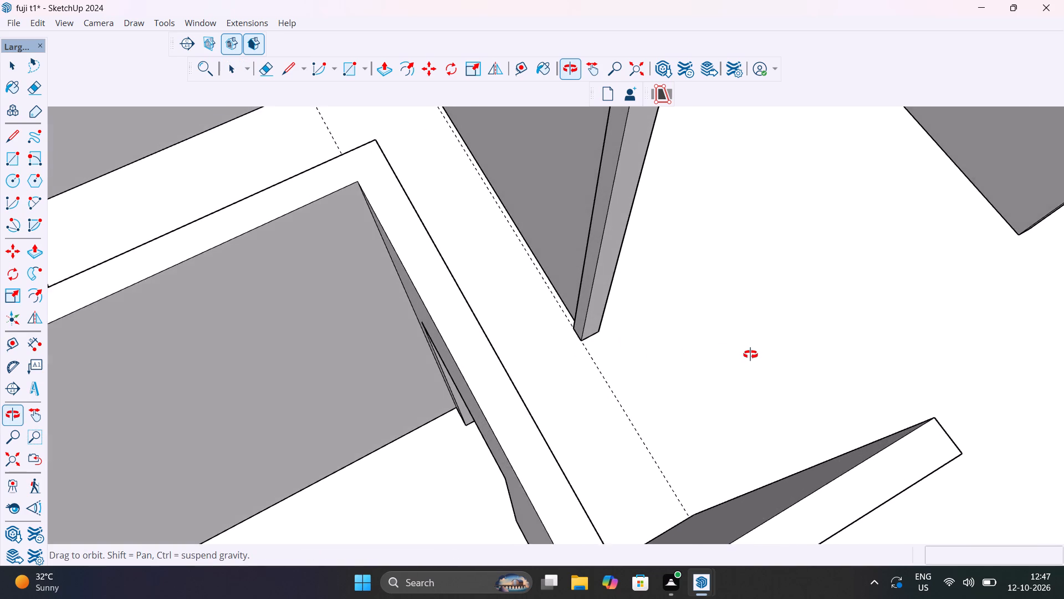
{"action": "middle_click_drag", "start_coordinate": [750, 354], "coordinate": [541, 324]}
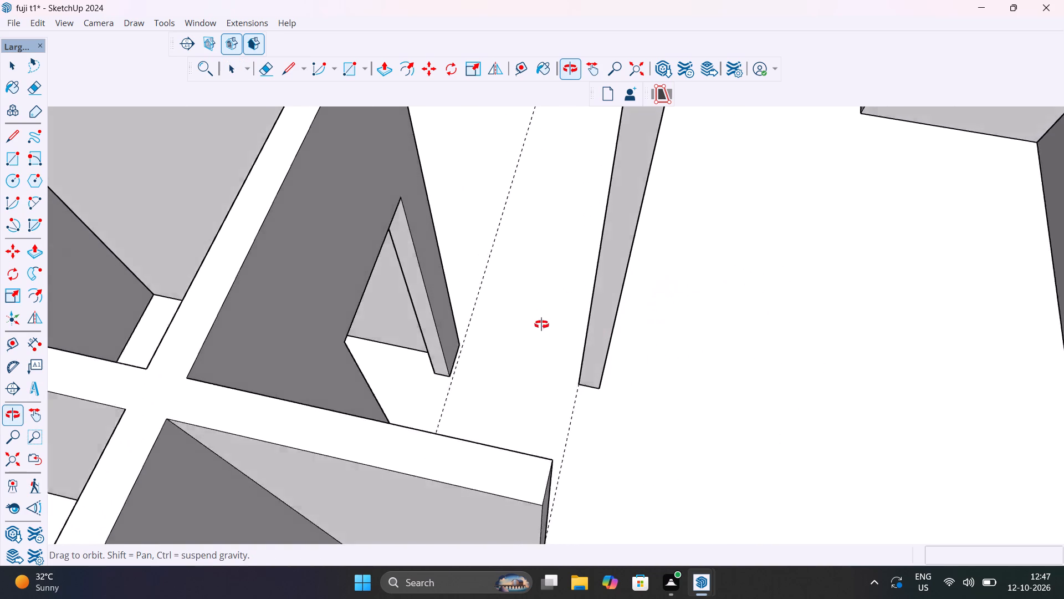
{"action": "middle_click_drag", "start_coordinate": [541, 324], "coordinate": [612, 397]}
{"action": "scroll", "coordinate": [569, 349], "scroll_direction": "up", "scroll_amount": 4}
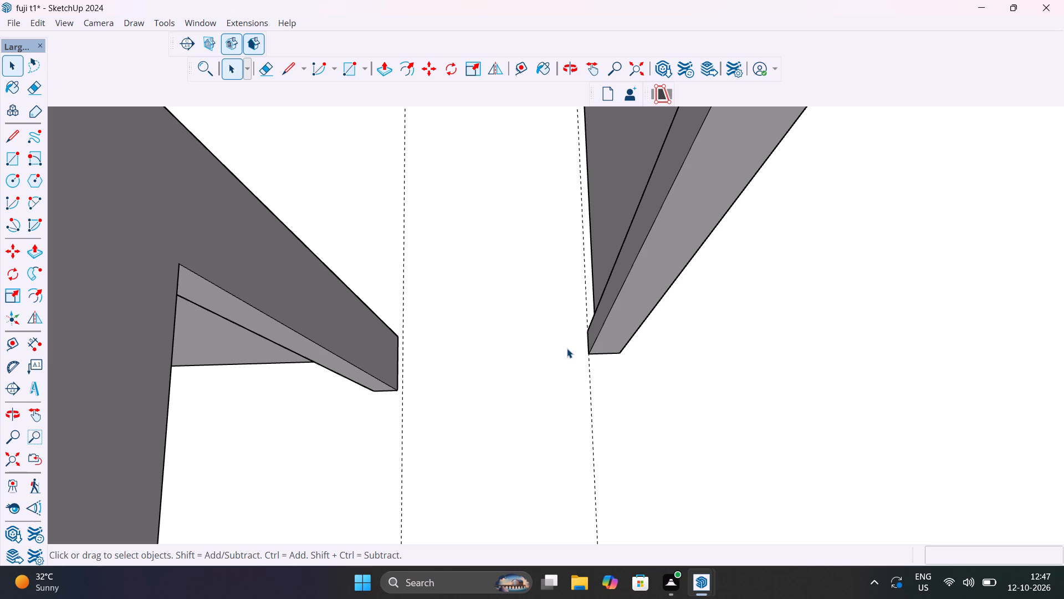
{"action": "scroll", "coordinate": [567, 353], "scroll_direction": "down", "scroll_amount": 17}
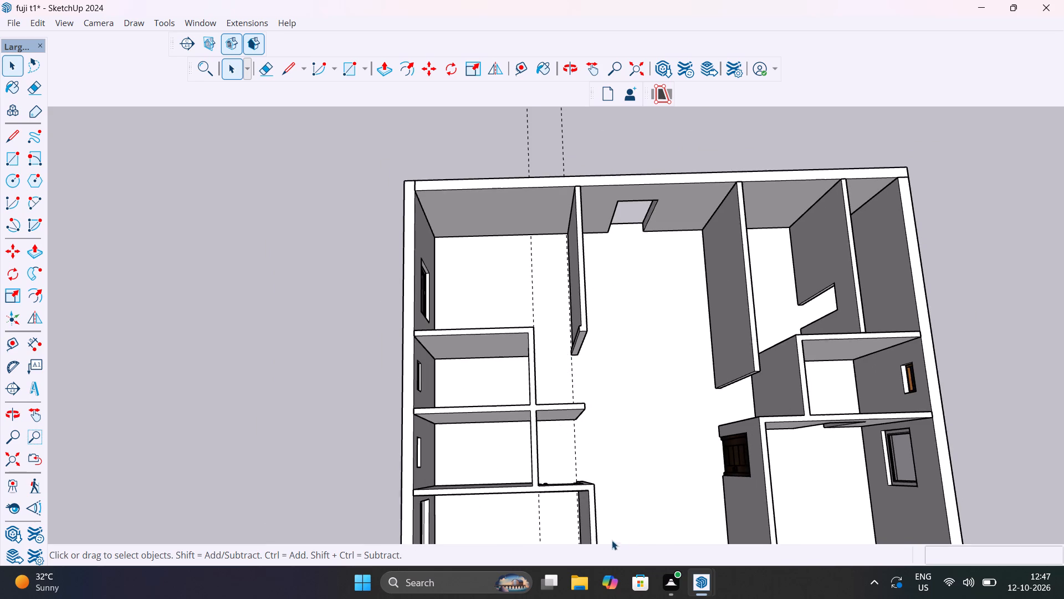
Examine the gap between the inner guide line and the base of the ventilated rooms' doorway walls.
{"action": "scroll", "coordinate": [560, 506], "scroll_direction": "up", "scroll_amount": 5}
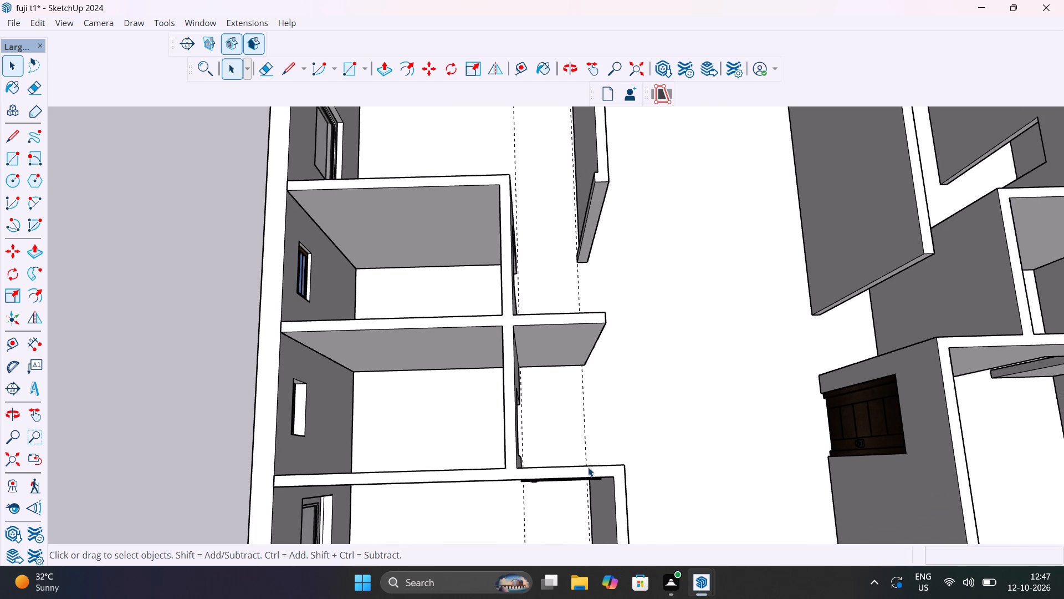
{"action": "scroll", "coordinate": [588, 467], "scroll_direction": "up", "scroll_amount": 1}
{"action": "middle_click_drag", "start_coordinate": [575, 377], "coordinate": [452, 218]}
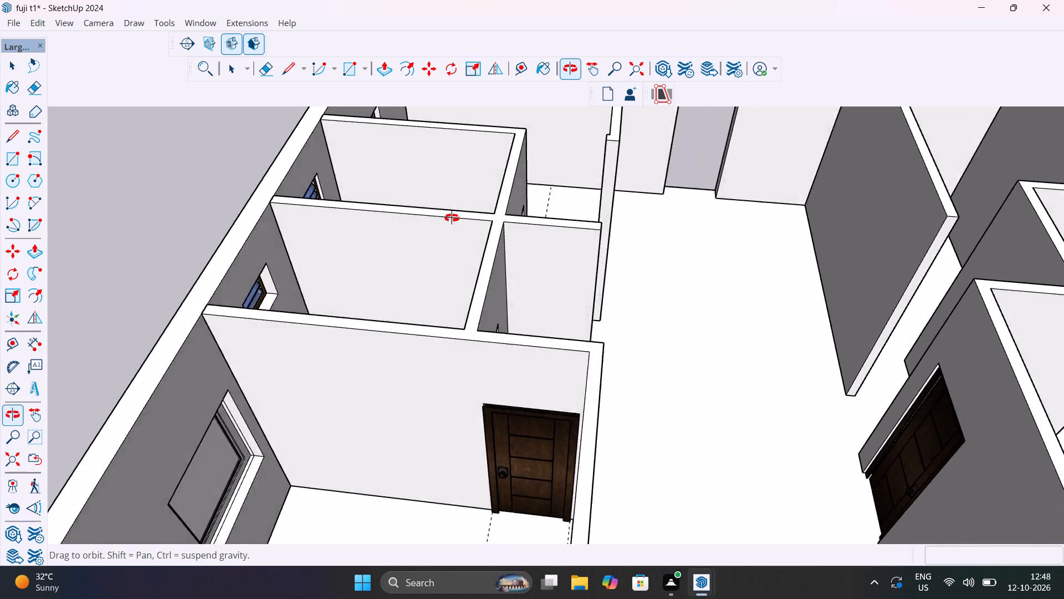
{"action": "middle_click_drag", "start_coordinate": [452, 218], "coordinate": [548, 213]}
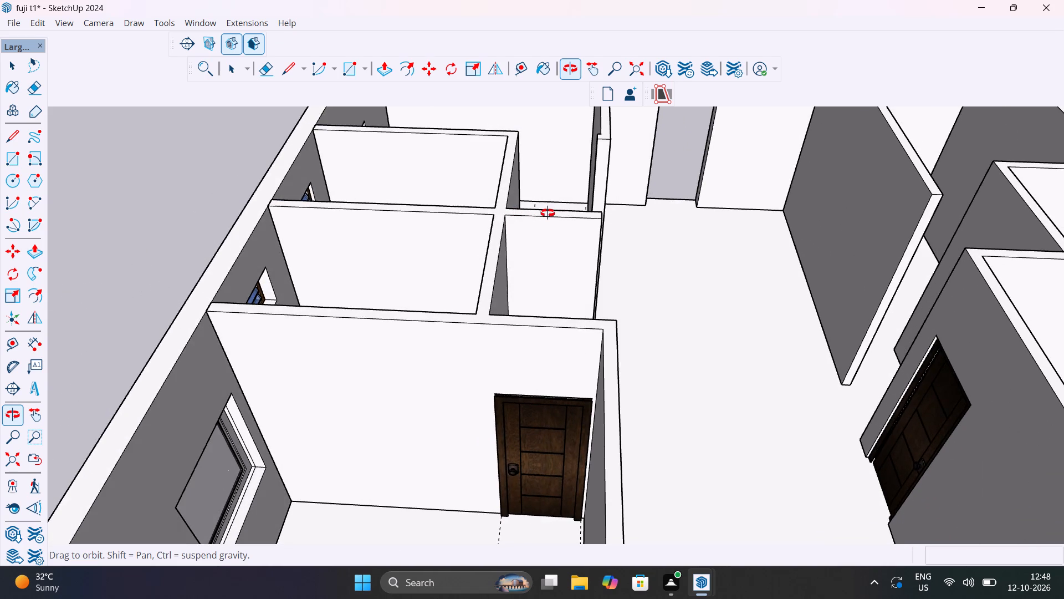
{"action": "middle_click_drag", "start_coordinate": [548, 213], "coordinate": [554, 442]}
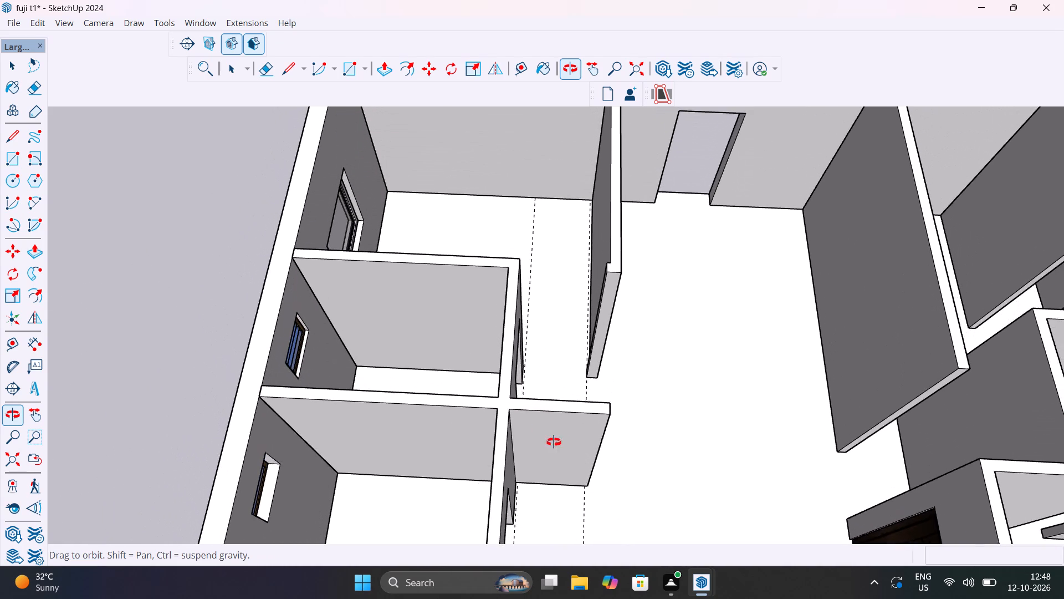
{"action": "middle_click_drag", "start_coordinate": [554, 442], "coordinate": [549, 444]}
{"action": "scroll", "coordinate": [519, 357], "scroll_direction": "up", "scroll_amount": 9}
{"action": "middle_click_drag", "start_coordinate": [555, 386], "coordinate": [386, 387]}
{"action": "scroll", "coordinate": [502, 393], "scroll_direction": "up", "scroll_amount": 11}
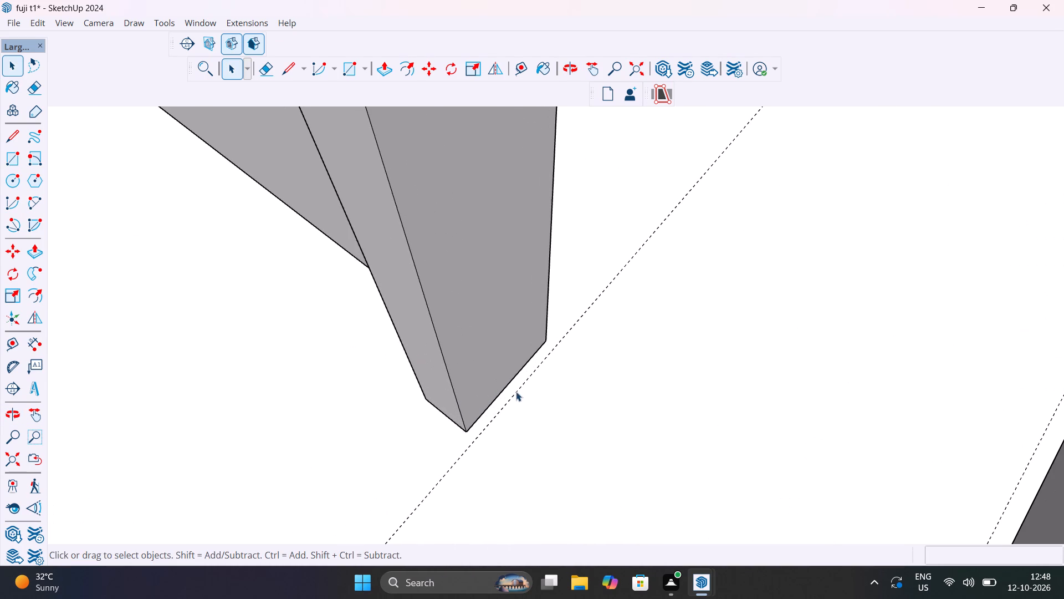
{"action": "middle_click_drag", "start_coordinate": [551, 382], "coordinate": [493, 367]}
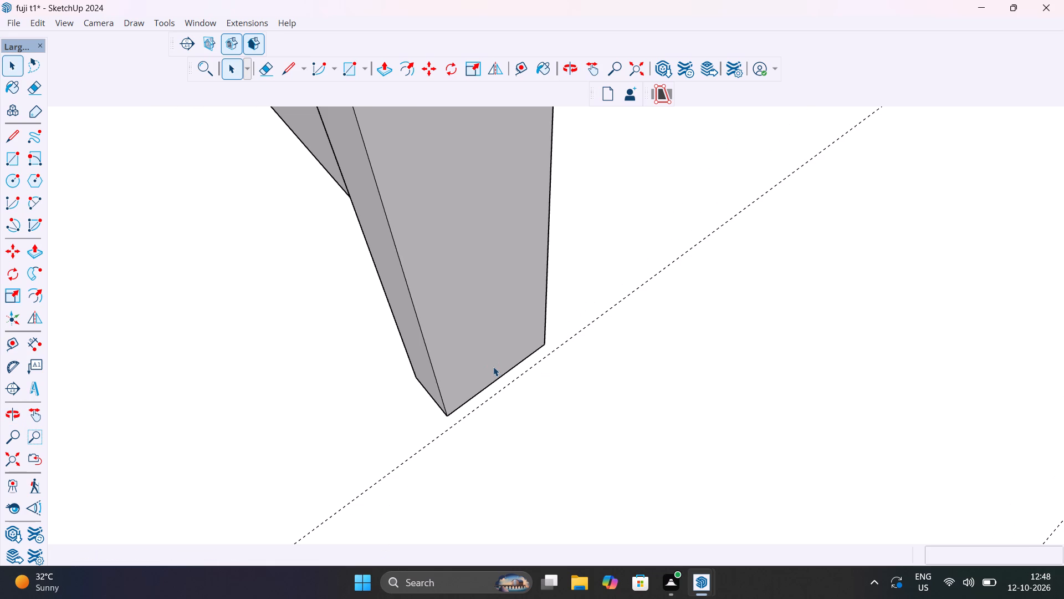
{"action": "scroll", "coordinate": [493, 367], "scroll_direction": "down", "scroll_amount": 13}
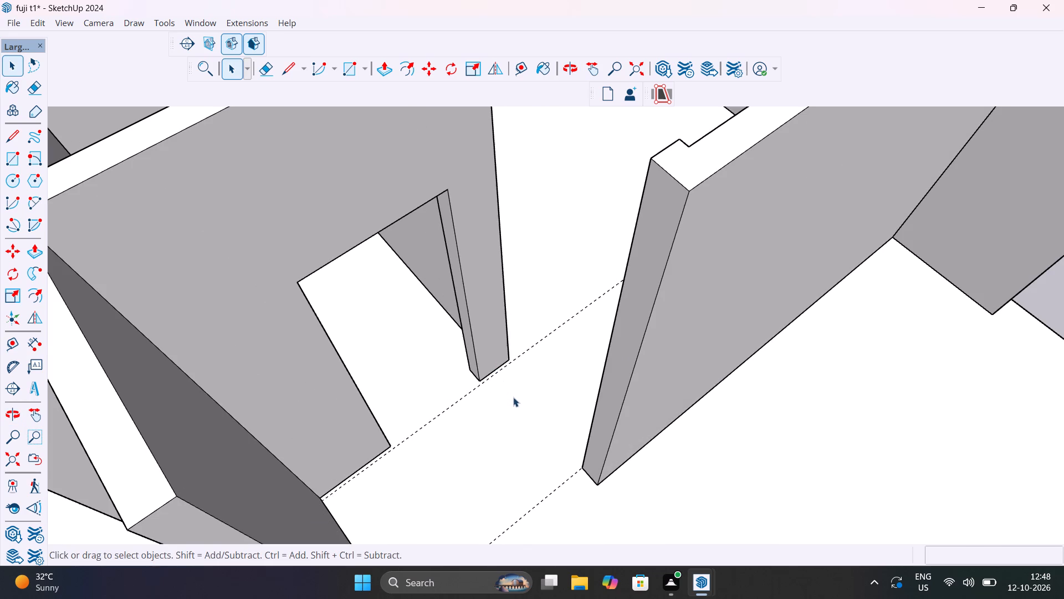
{"action": "scroll", "coordinate": [503, 408], "scroll_direction": "down", "scroll_amount": 4}
{"action": "middle_click_drag", "start_coordinate": [500, 414], "coordinate": [497, 377]}
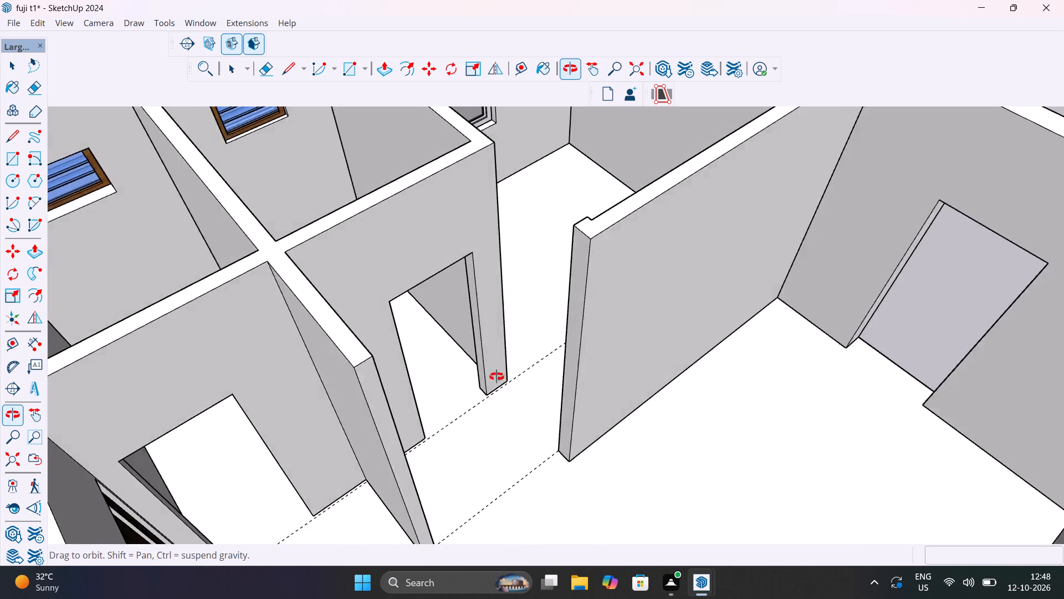
{"action": "middle_click_drag", "start_coordinate": [497, 377], "coordinate": [395, 407]}
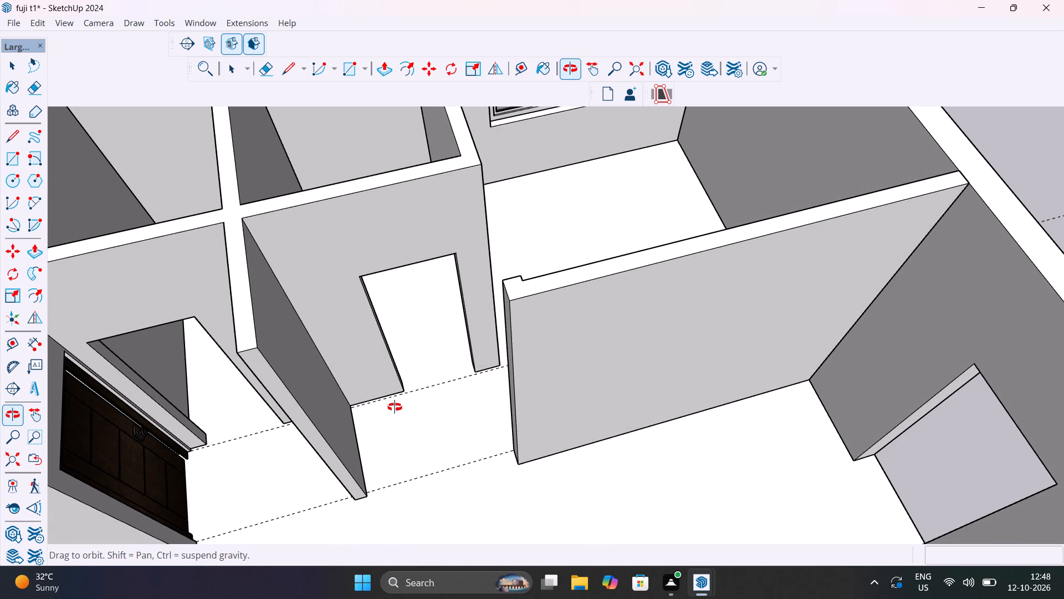
{"action": "middle_click_drag", "start_coordinate": [395, 407], "coordinate": [504, 397]}
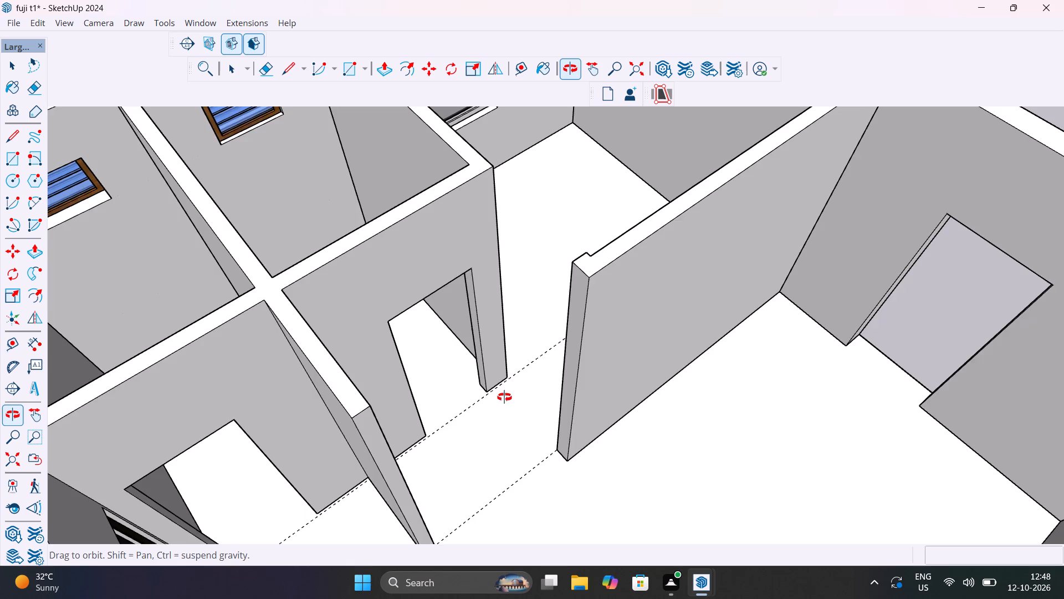
{"action": "middle_click_drag", "start_coordinate": [504, 397], "coordinate": [467, 398]}
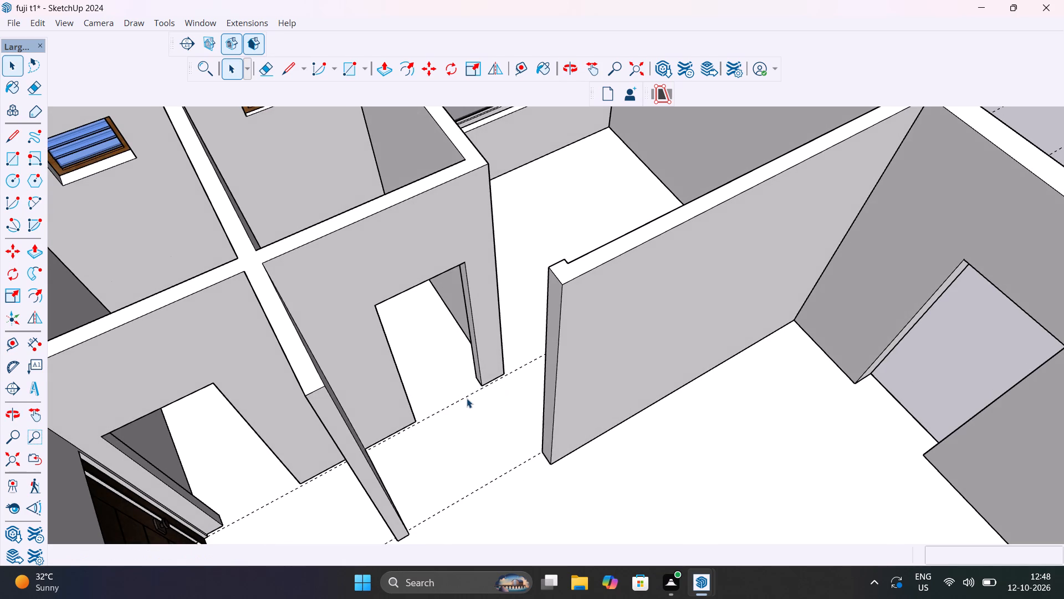
{"action": "scroll", "coordinate": [467, 398], "scroll_direction": "down", "scroll_amount": 7}
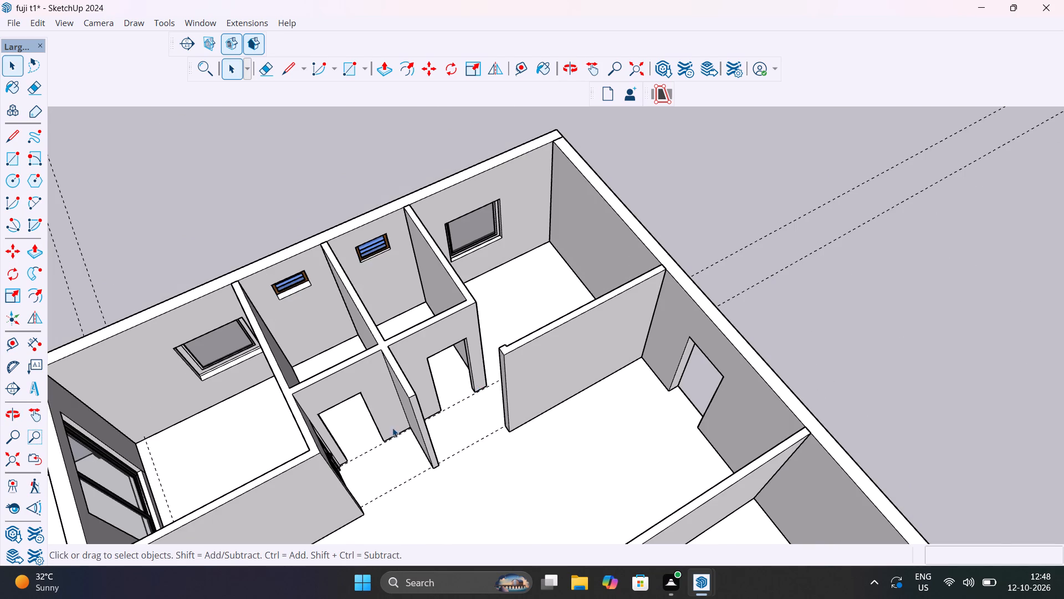
Examine how the inner guide line meets the fitted hall door's jamb and the adjoining ventilated room's doorway.
{"action": "scroll", "coordinate": [349, 444], "scroll_direction": "up", "scroll_amount": 10}
{"action": "middle_click_drag", "start_coordinate": [350, 474], "coordinate": [83, 461]}
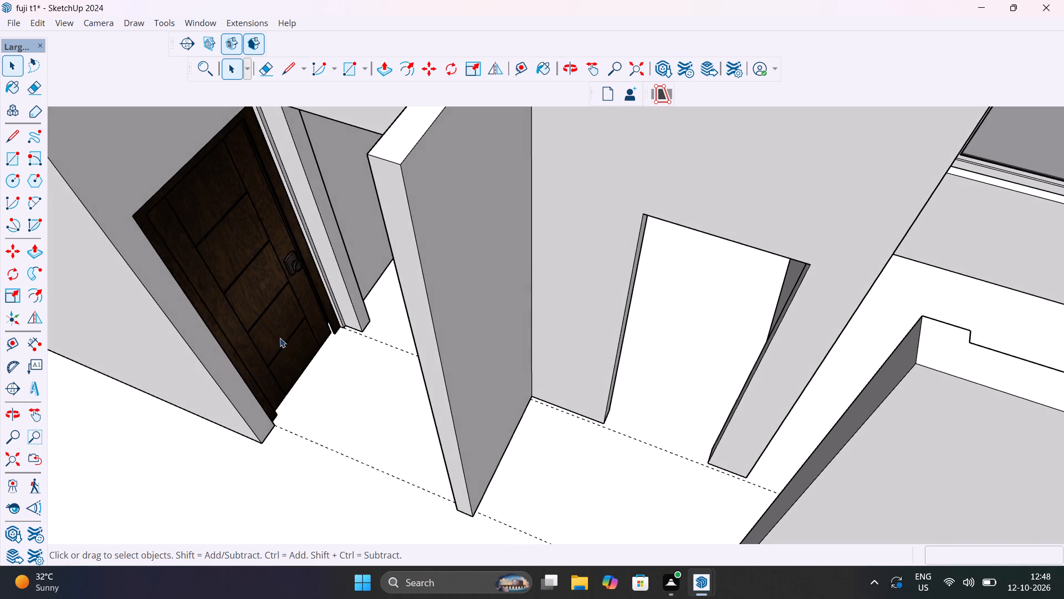
{"action": "scroll", "coordinate": [319, 330], "scroll_direction": "up", "scroll_amount": 11}
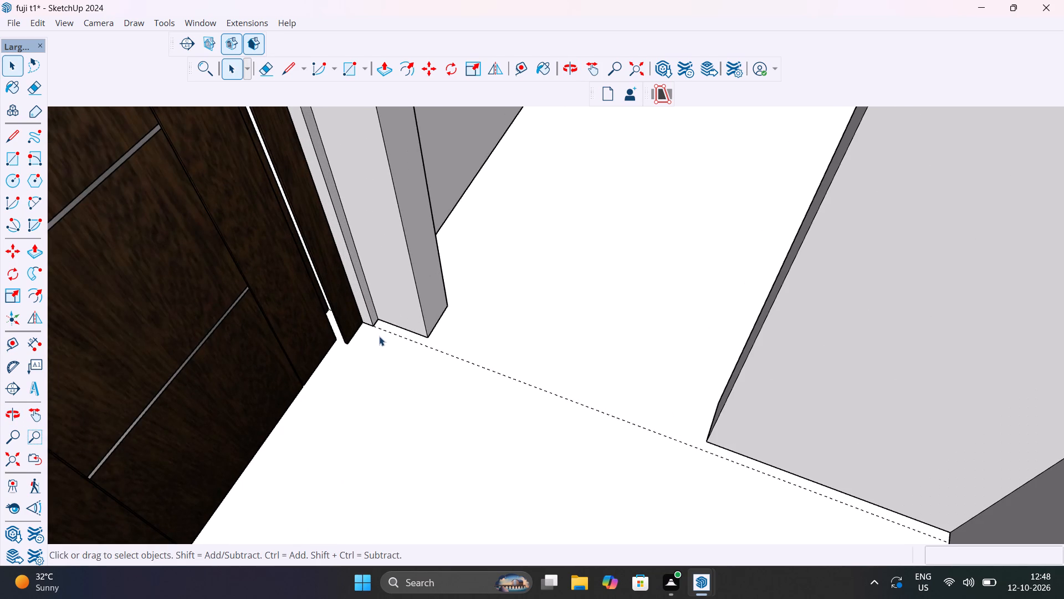
{"action": "scroll", "coordinate": [379, 336], "scroll_direction": "down", "scroll_amount": 13}
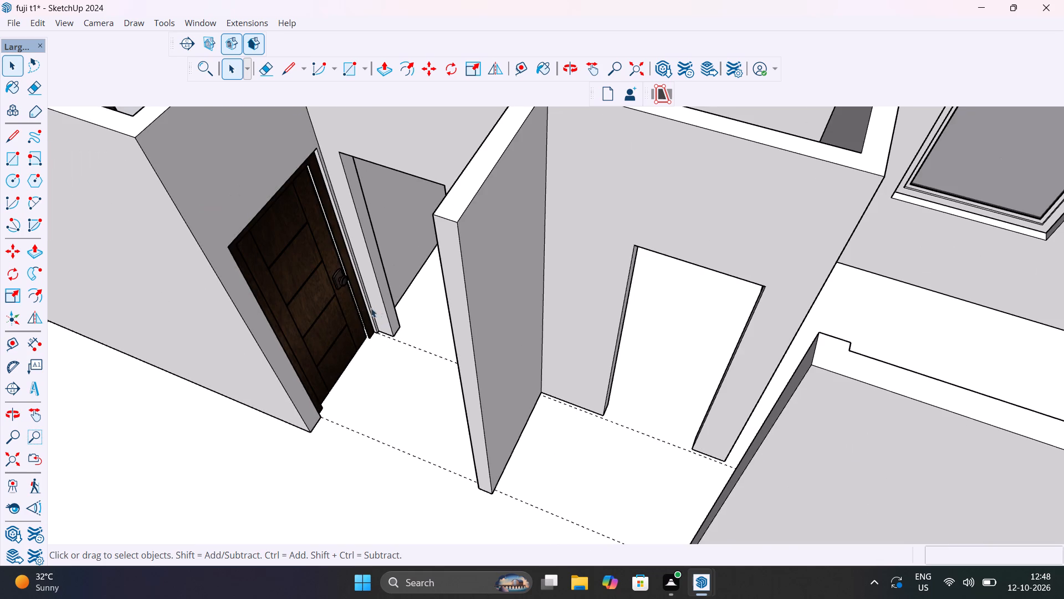
{"action": "scroll", "coordinate": [362, 310], "scroll_direction": "up", "scroll_amount": 10}
{"action": "middle_click_drag", "start_coordinate": [395, 363], "coordinate": [476, 301]}
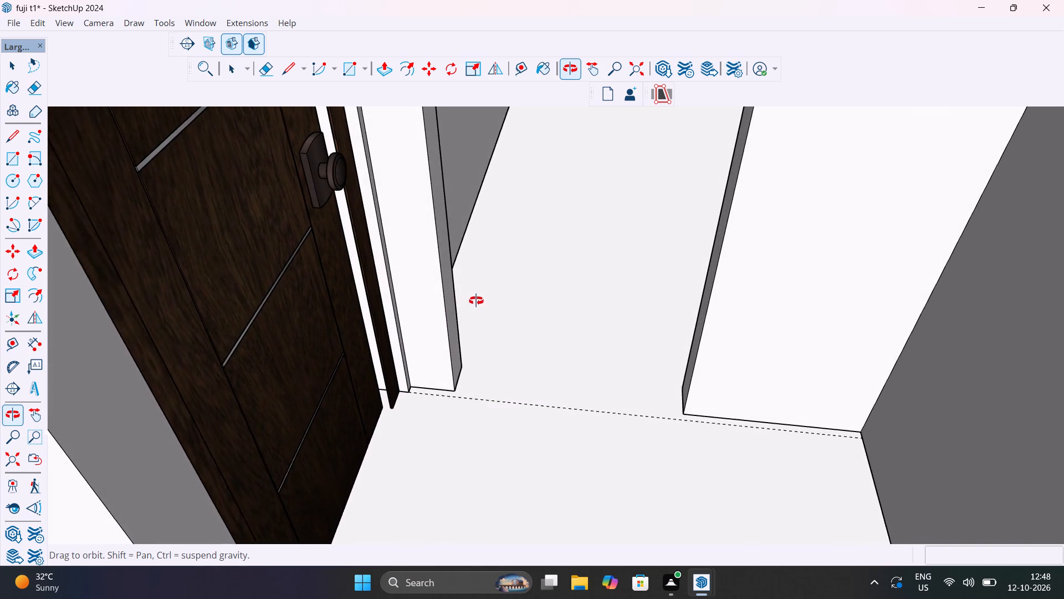
{"action": "middle_click_drag", "start_coordinate": [476, 301], "coordinate": [422, 336]}
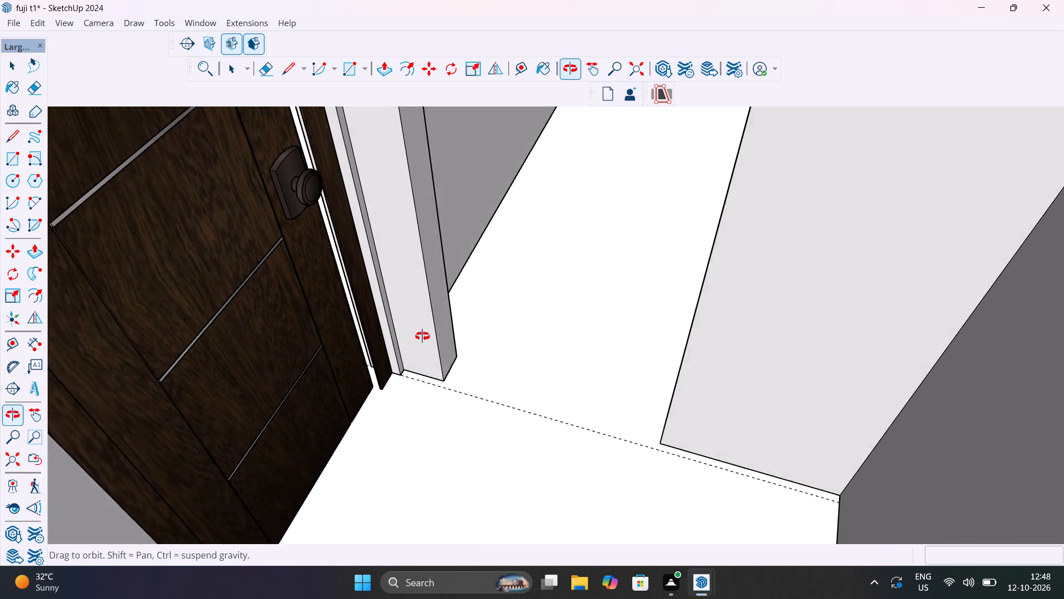
{"action": "middle_click_drag", "start_coordinate": [422, 336], "coordinate": [438, 338]}
{"action": "scroll", "coordinate": [439, 344], "scroll_direction": "down", "scroll_amount": 5}
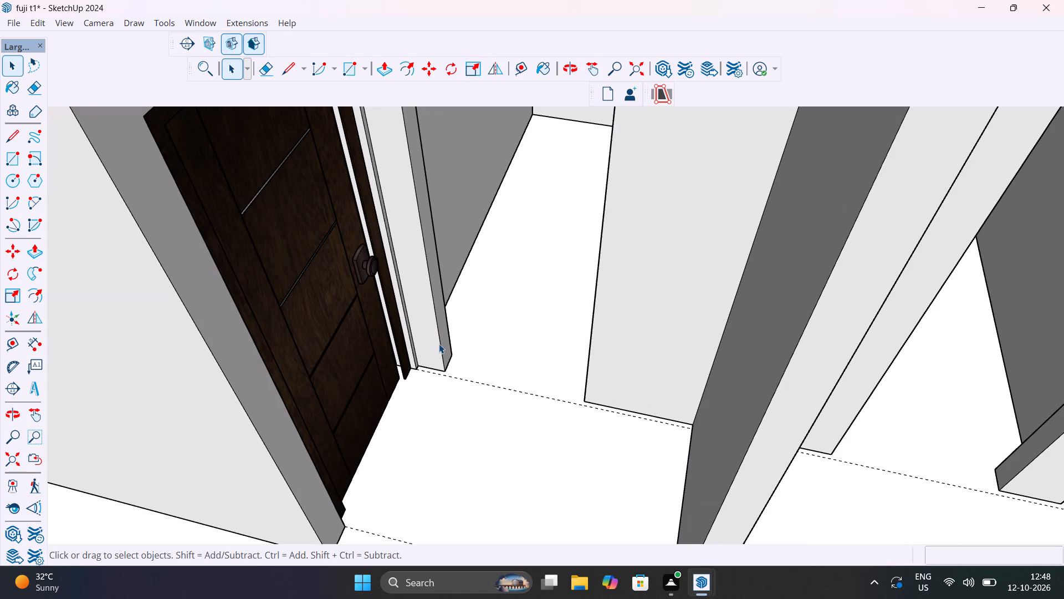
{"action": "scroll", "coordinate": [439, 344], "scroll_direction": "down", "scroll_amount": 9}
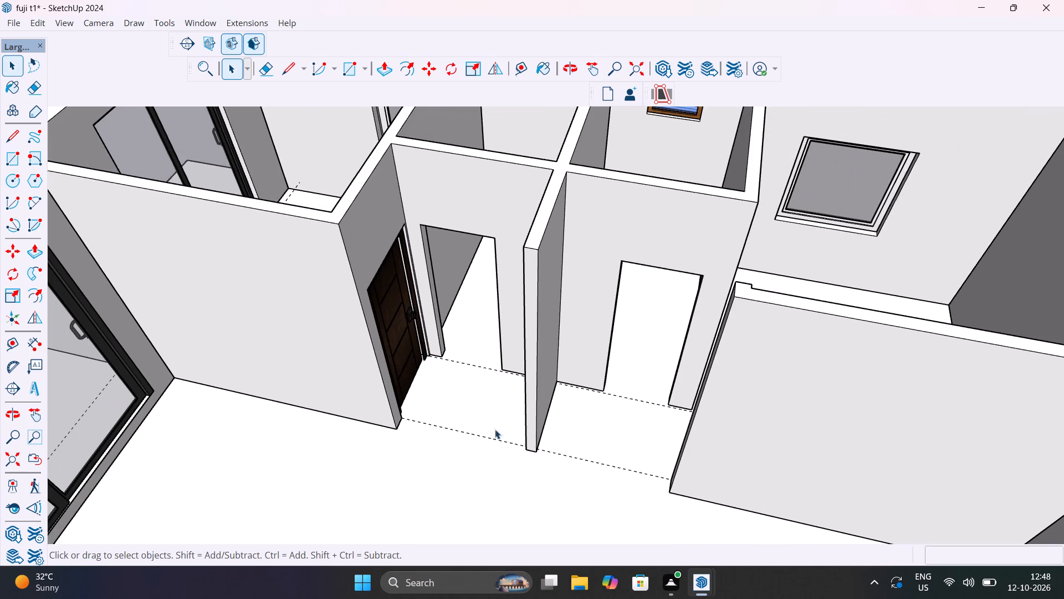
Examine how the hall-side guide line aligns the hall door wall, the partition's end and the facing wall's end.
{"action": "scroll", "coordinate": [641, 473], "scroll_direction": "up", "scroll_amount": 7}
{"action": "middle_click_drag", "start_coordinate": [646, 480], "coordinate": [815, 498]}
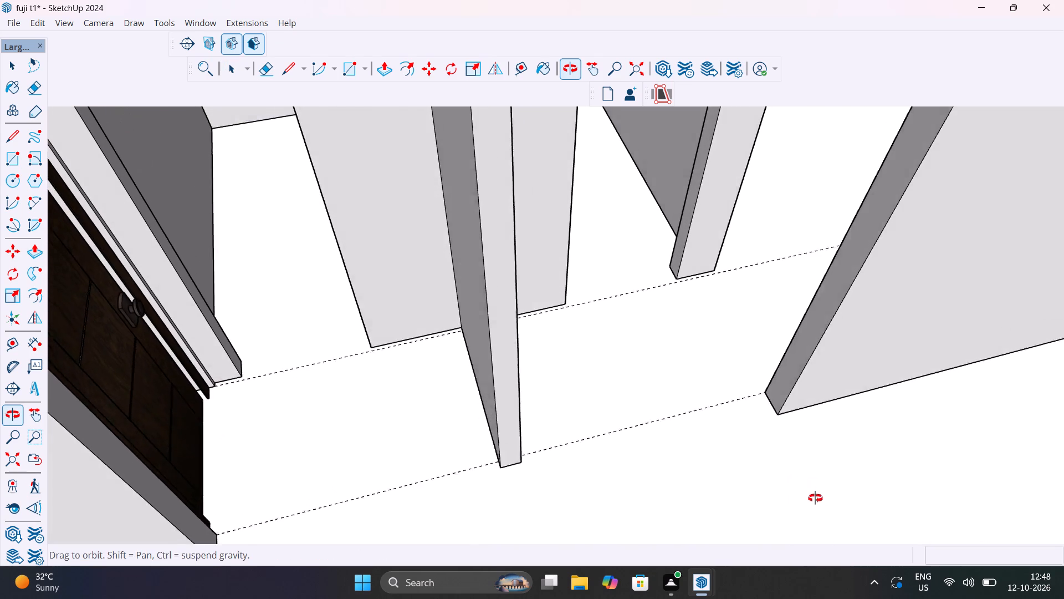
{"action": "middle_click_drag", "start_coordinate": [815, 498], "coordinate": [673, 476]}
{"action": "scroll", "coordinate": [673, 476], "scroll_direction": "down", "scroll_amount": 6}
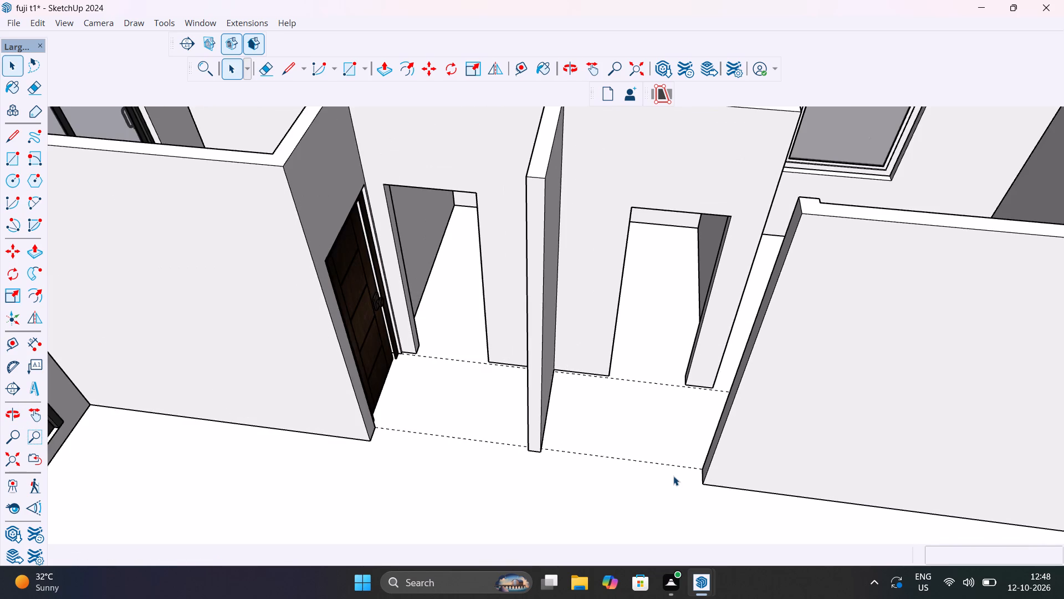
{"action": "scroll", "coordinate": [675, 465], "scroll_direction": "down", "scroll_amount": 5}
{"action": "middle_click_drag", "start_coordinate": [667, 463], "coordinate": [766, 450]}
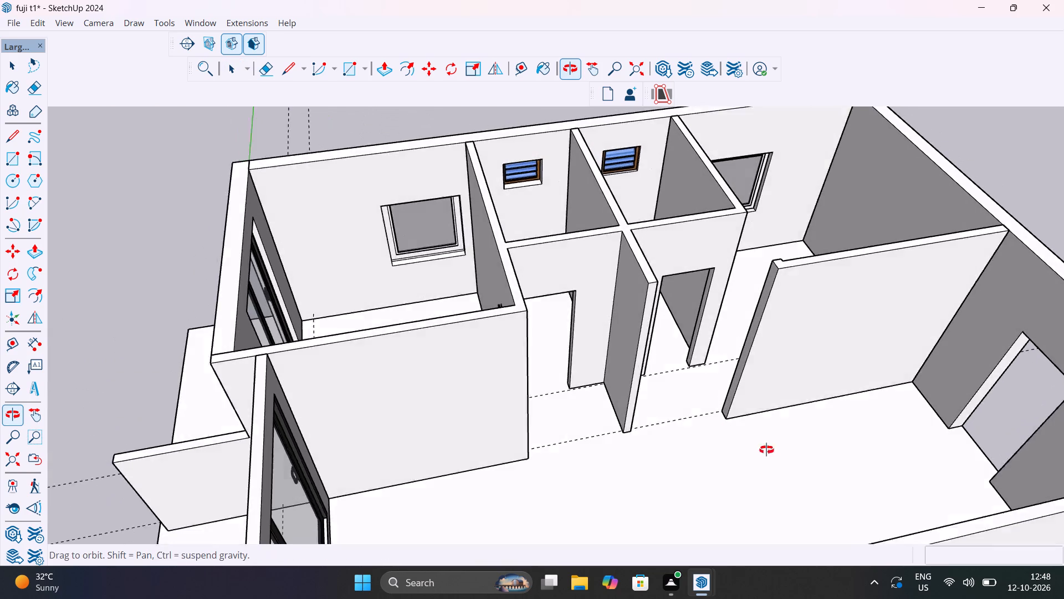
{"action": "middle_click_drag", "start_coordinate": [766, 450], "coordinate": [745, 425]}
{"action": "scroll", "coordinate": [710, 402], "scroll_direction": "up", "scroll_amount": 3}
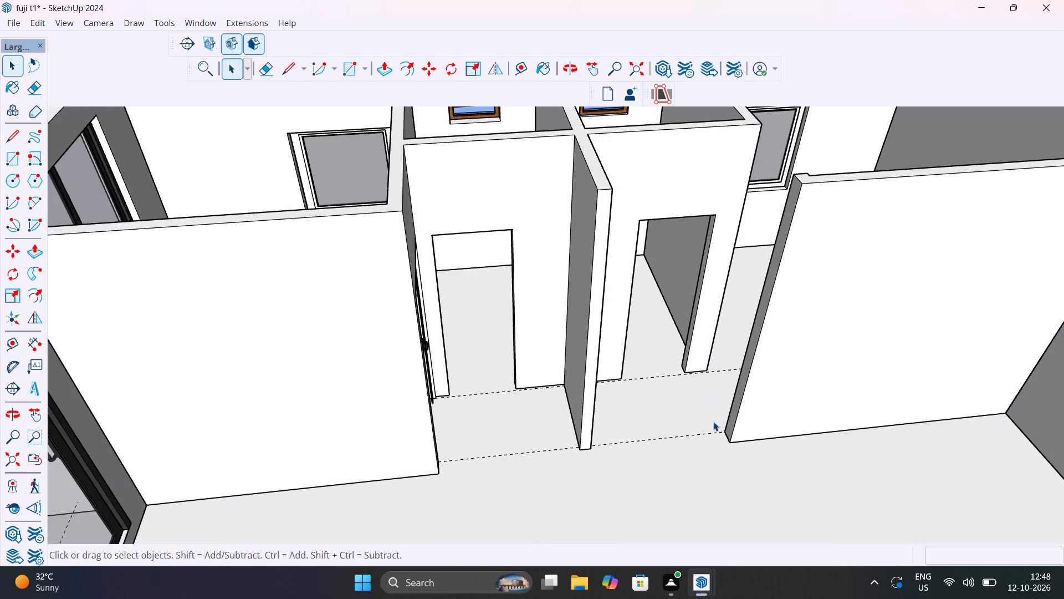
{"action": "middle_click_drag", "start_coordinate": [717, 427], "coordinate": [901, 443]}
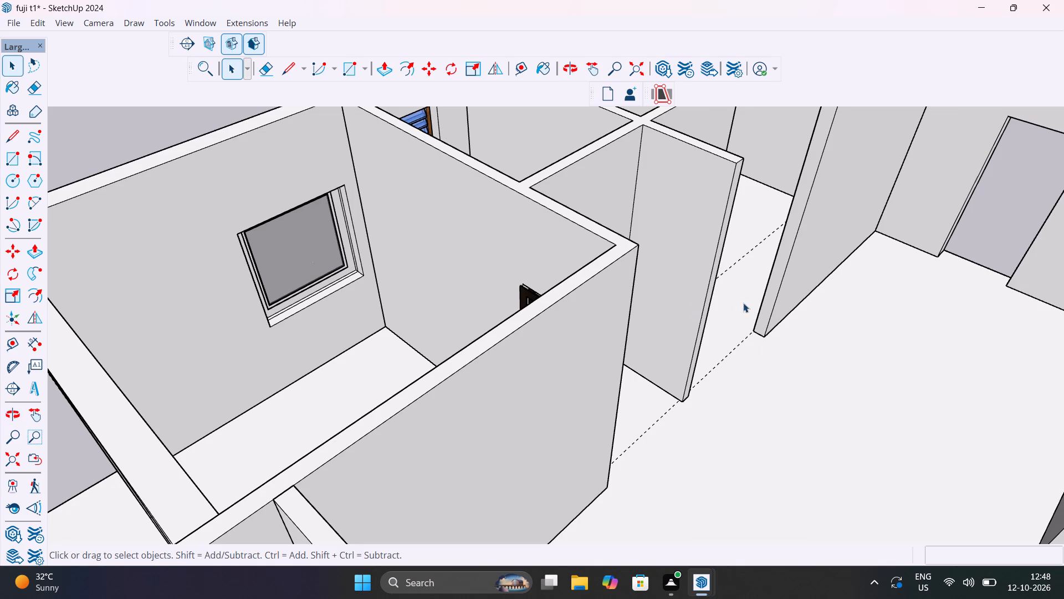
Inside the wall group, copy the base edge of the facing wall's stepped end 7' up its end face.
{"action": "middle_click_drag", "start_coordinate": [744, 303], "coordinate": [899, 489]}
{"action": "scroll", "coordinate": [799, 315], "scroll_direction": "up", "scroll_amount": 10}
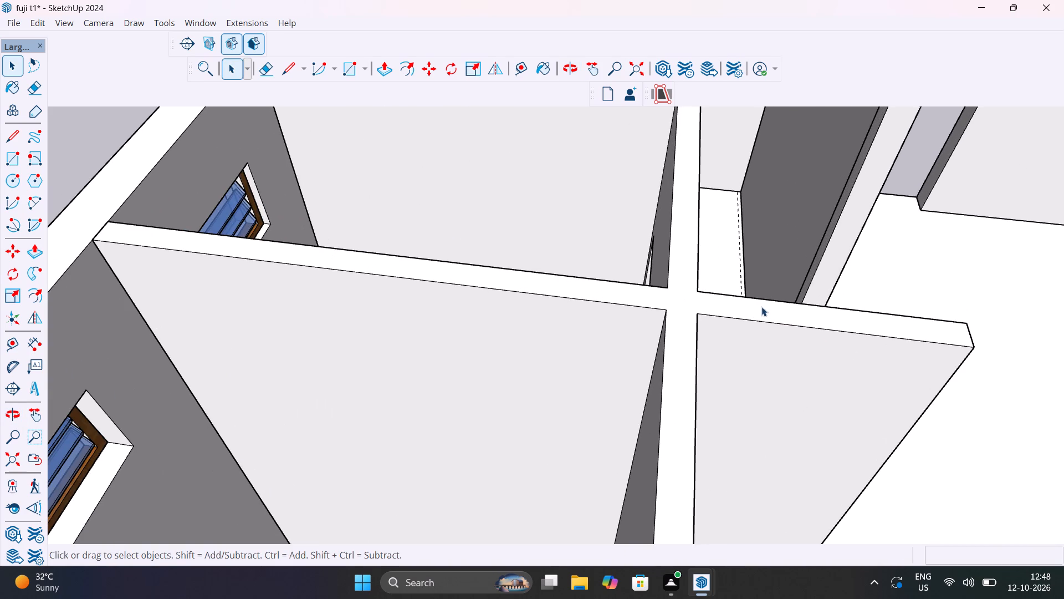
{"action": "middle_click_drag", "start_coordinate": [781, 287], "coordinate": [793, 395]}
{"action": "scroll", "coordinate": [759, 400], "scroll_direction": "up", "scroll_amount": 2}
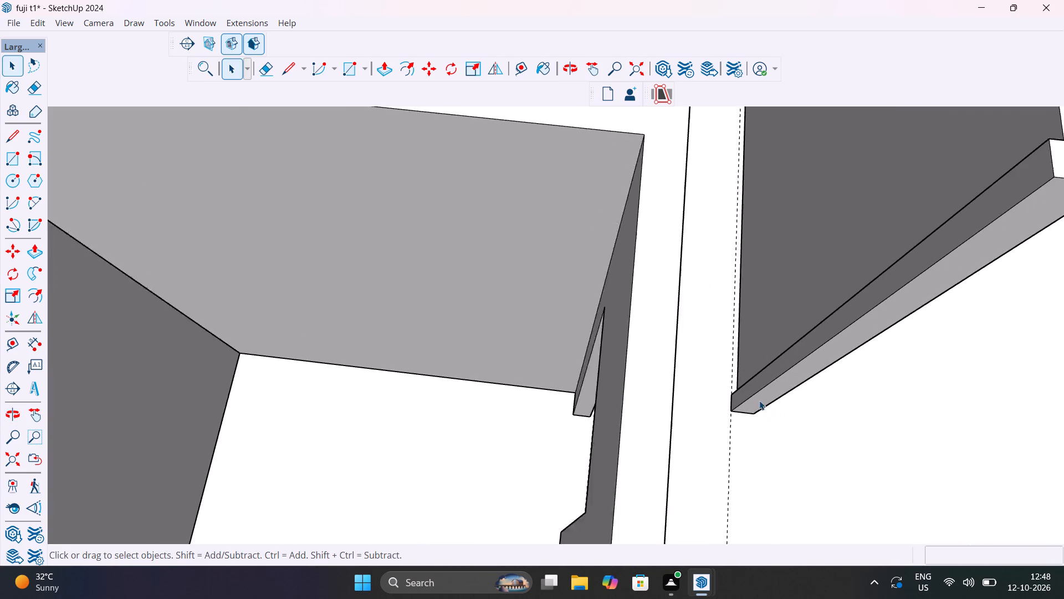
{"action": "scroll", "coordinate": [759, 400], "scroll_direction": "up", "scroll_amount": 9}
{"action": "double_click", "coordinate": [713, 400]}
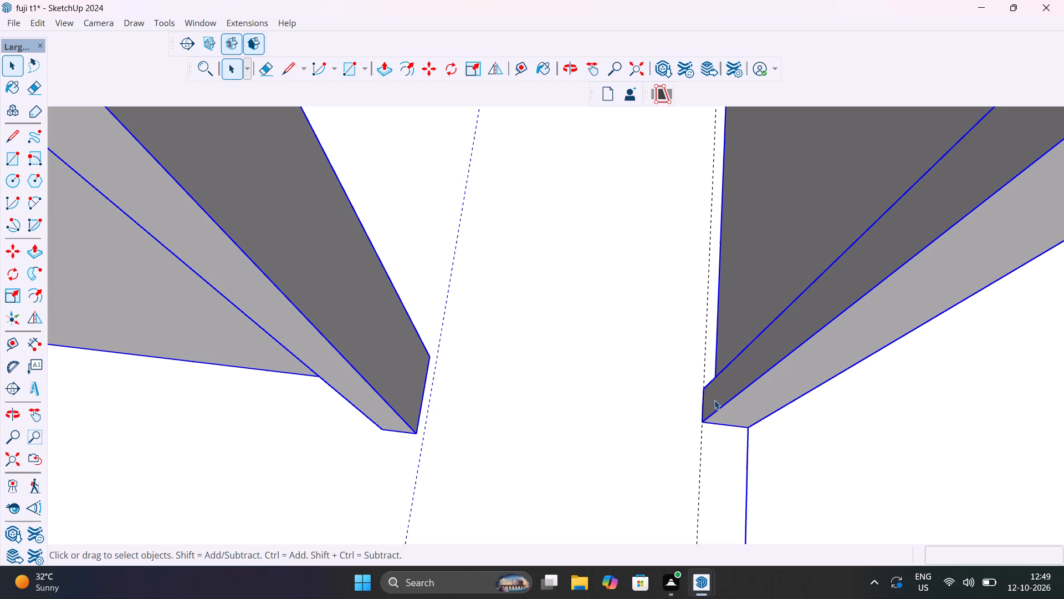
{"action": "left_click", "coordinate": [714, 400]}
{"action": "left_click", "coordinate": [728, 396]}
{"action": "double_click", "coordinate": [731, 378]}
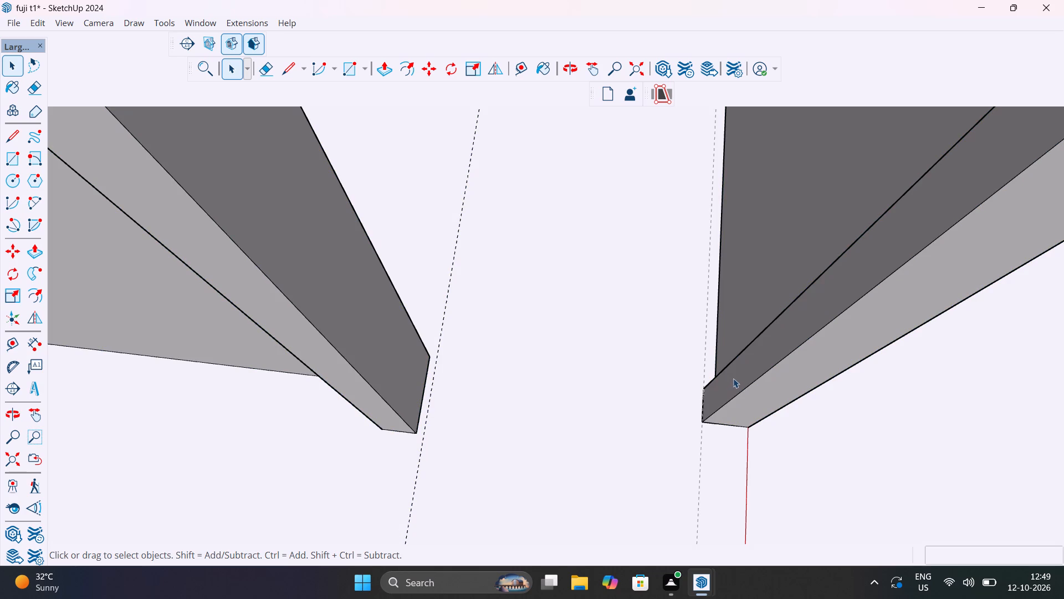
{"action": "left_click", "coordinate": [702, 405]}
{"action": "key", "text": "m"}
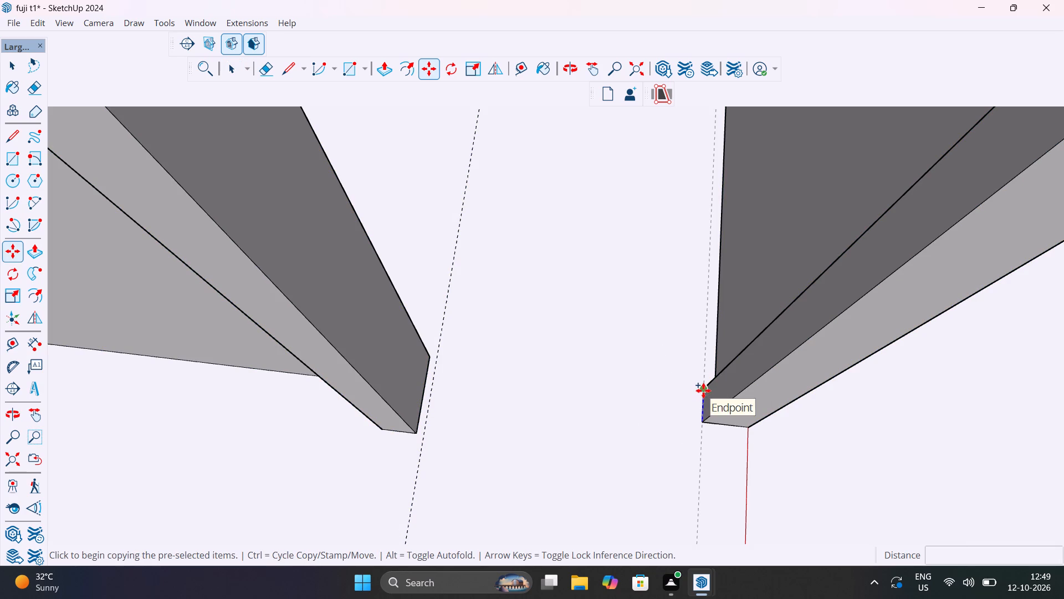
{"action": "left_click", "coordinate": [703, 390]}
{"action": "scroll", "coordinate": [724, 379], "scroll_direction": "down", "scroll_amount": 7}
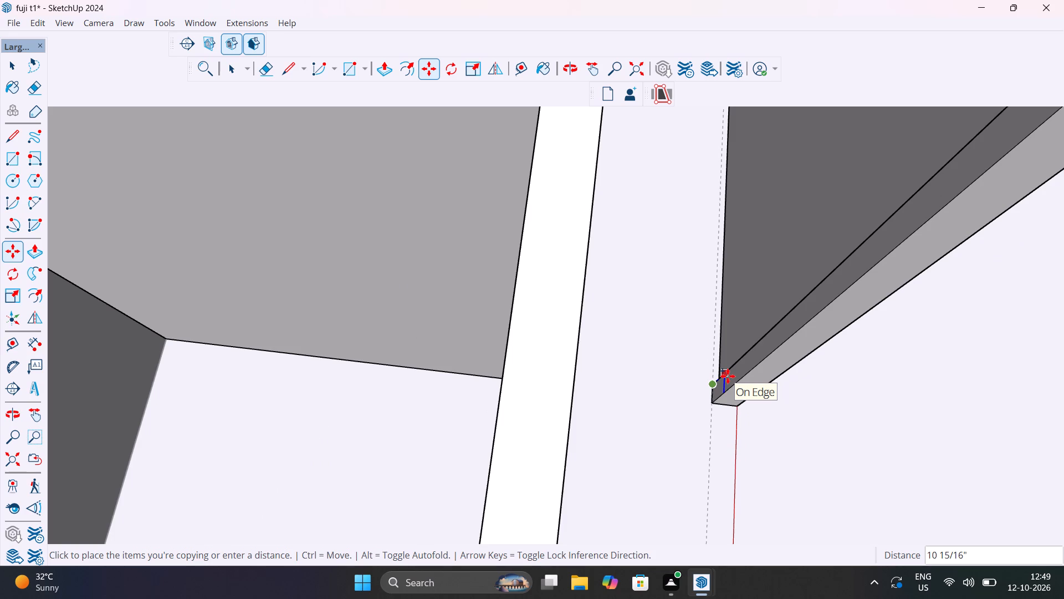
{"action": "scroll", "coordinate": [728, 376], "scroll_direction": "down", "scroll_amount": 5}
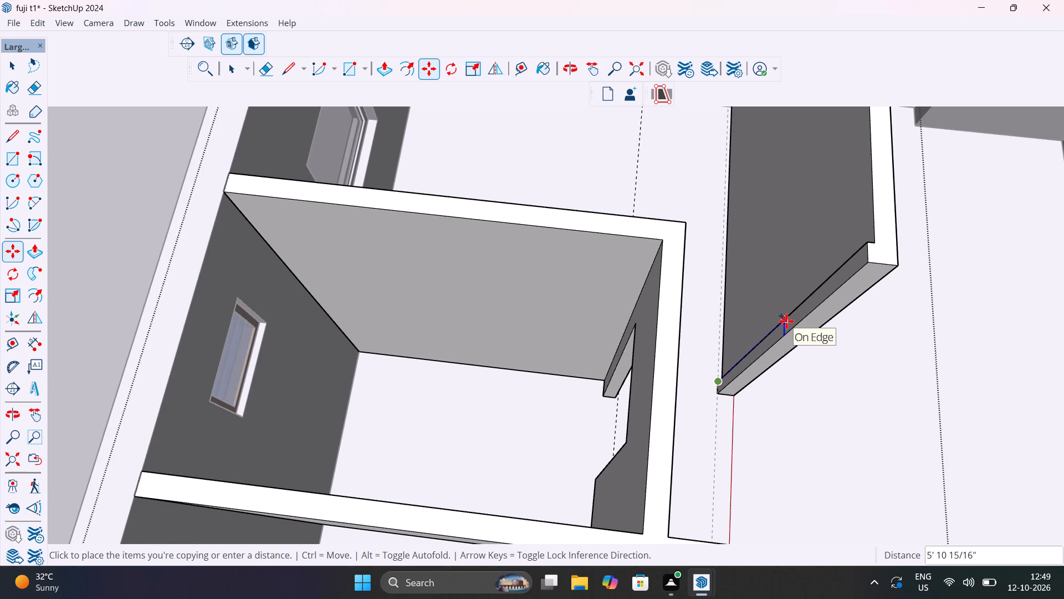
{"action": "type", "text": "7'"}
{"action": "key", "text": "Return"}
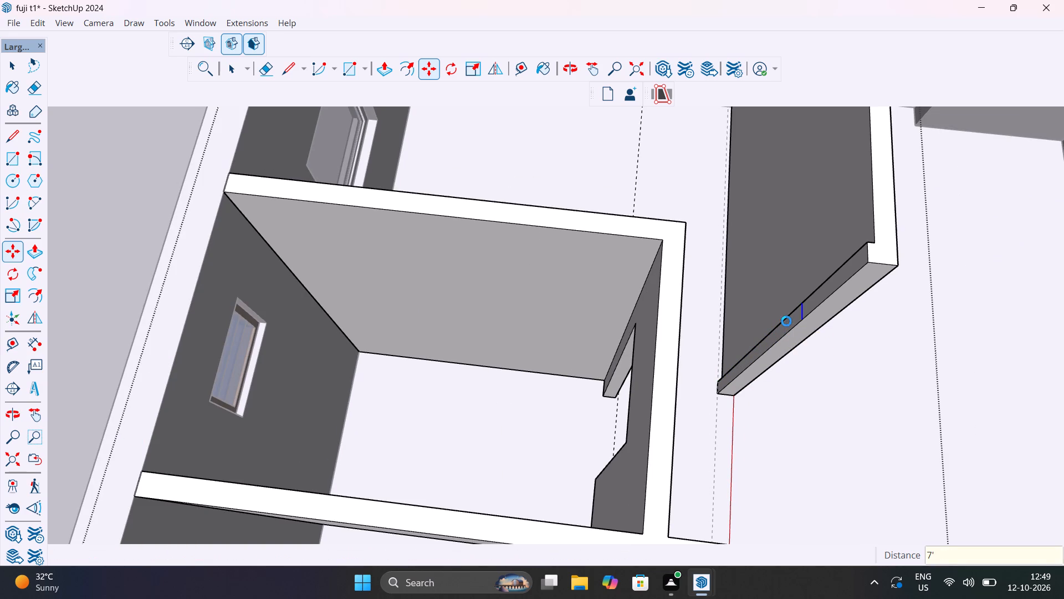
{"action": "key", "text": "space"}
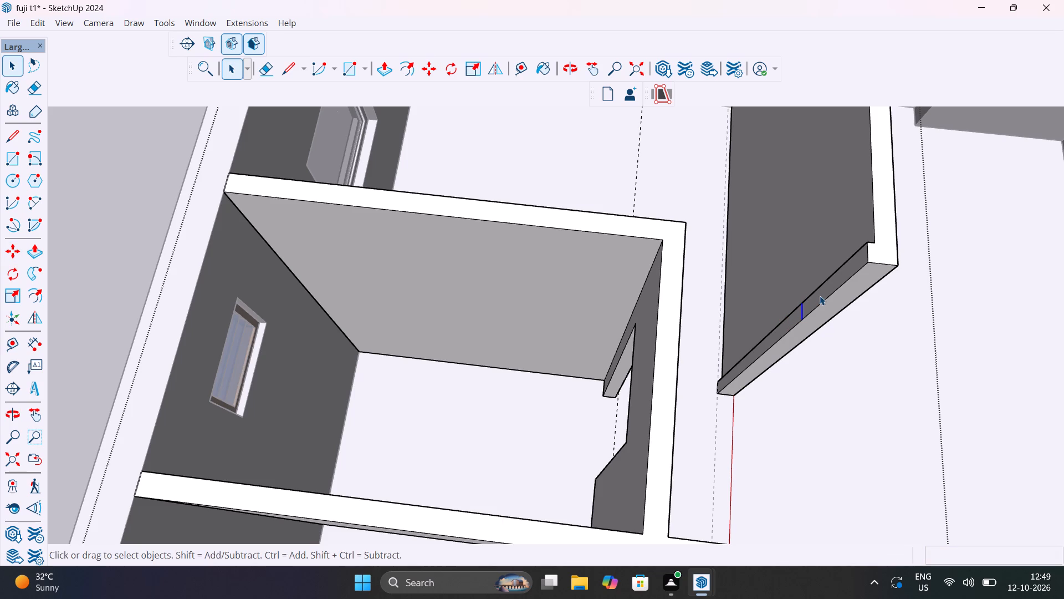
Push/Pull the end face above the copied edge 3' 1" to the ventilated rooms' doorway wall, forming a header over the opening.
{"action": "left_click", "coordinate": [822, 297]}
{"action": "scroll", "coordinate": [820, 294], "scroll_direction": "up", "scroll_amount": 5}
{"action": "middle_click_drag", "start_coordinate": [744, 231], "coordinate": [703, 200]}
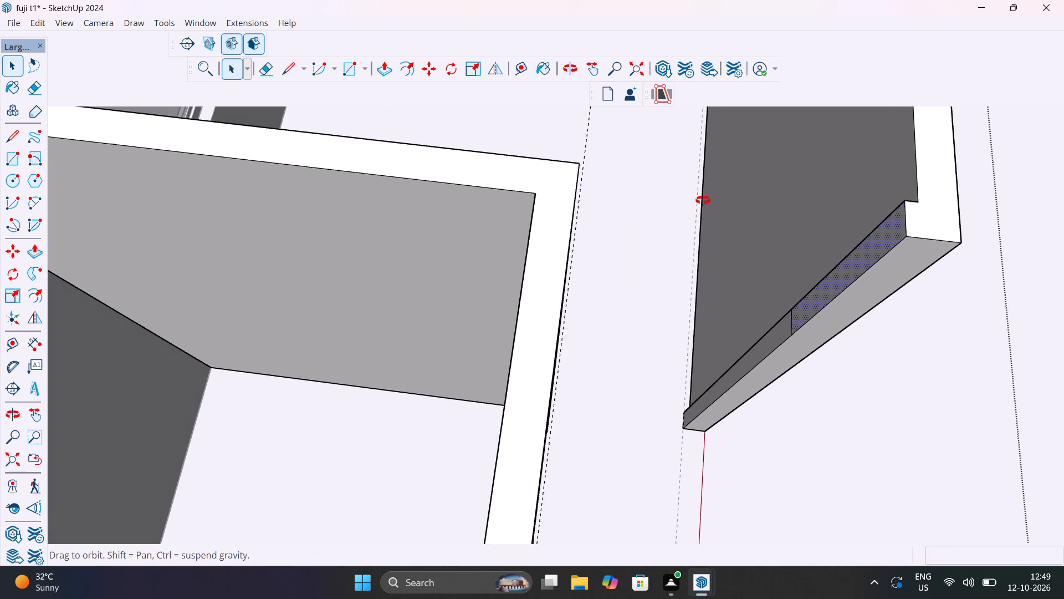
{"action": "middle_click_drag", "start_coordinate": [703, 200], "coordinate": [663, 204]}
{"action": "key", "text": "p"}
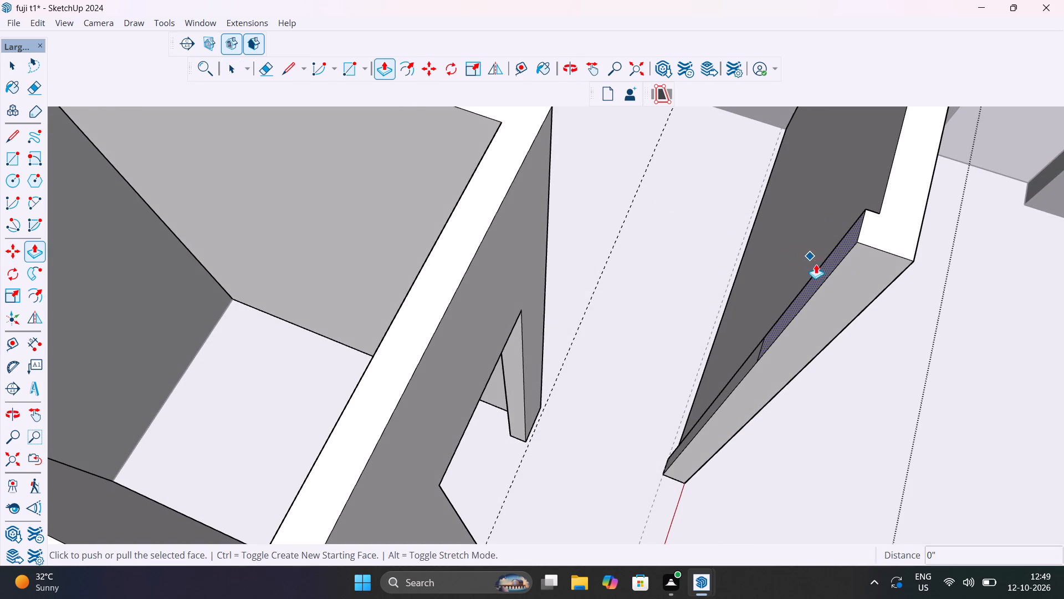
{"action": "left_click", "coordinate": [823, 268]}
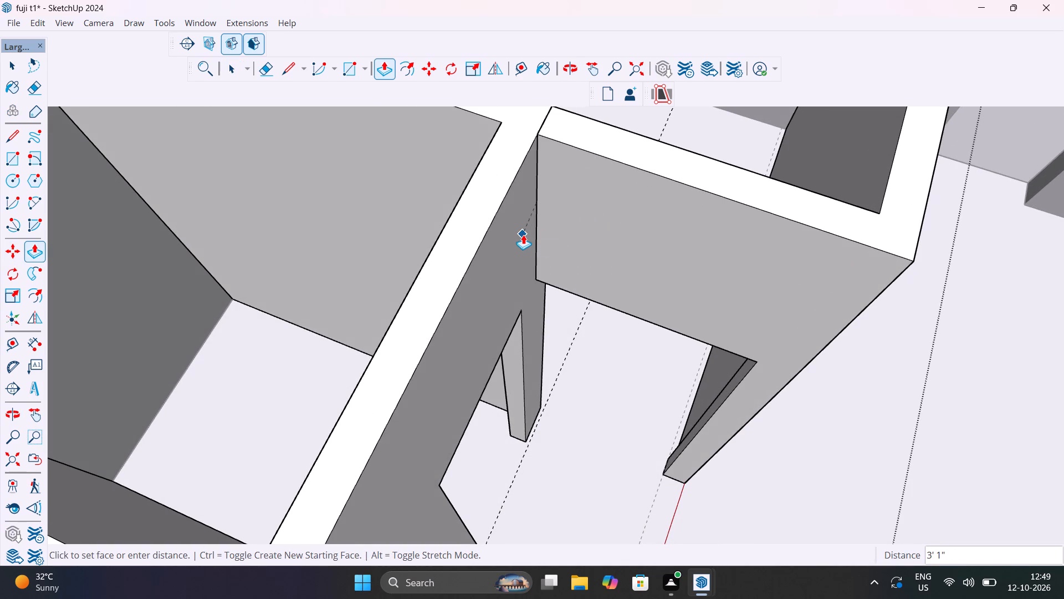
{"action": "left_click", "coordinate": [523, 235]}
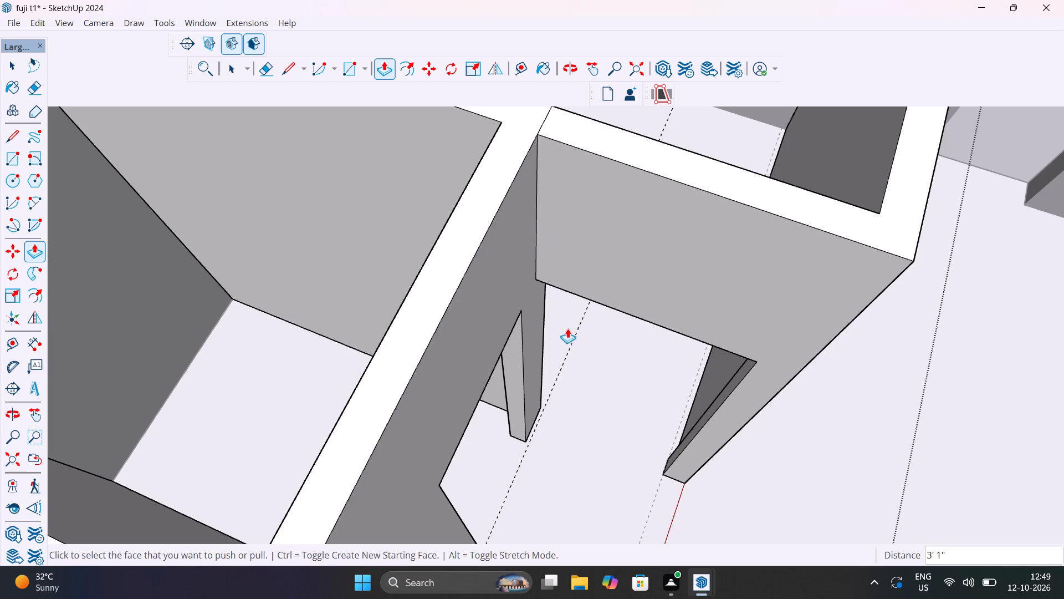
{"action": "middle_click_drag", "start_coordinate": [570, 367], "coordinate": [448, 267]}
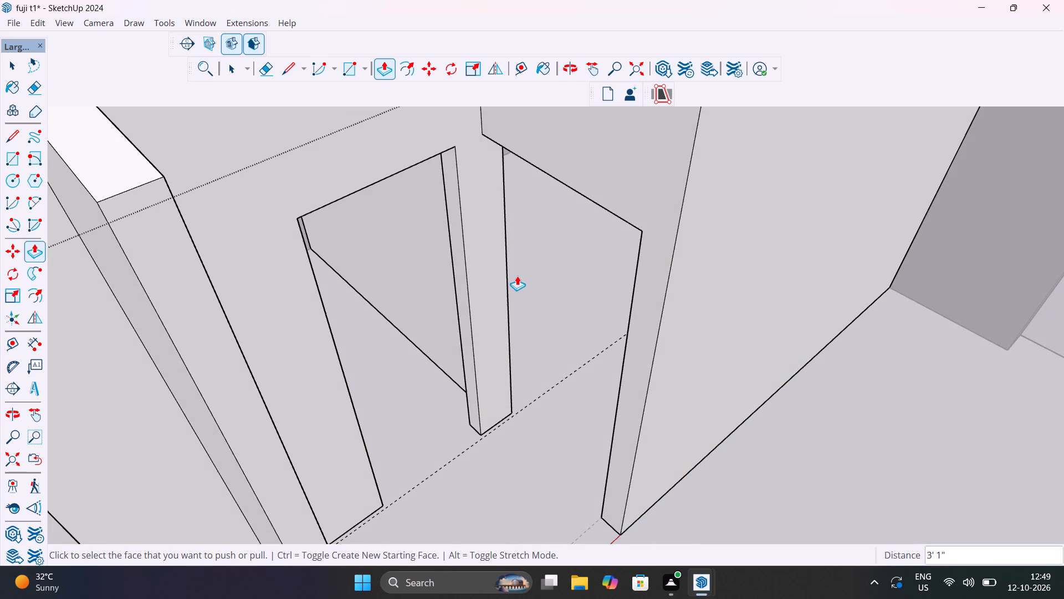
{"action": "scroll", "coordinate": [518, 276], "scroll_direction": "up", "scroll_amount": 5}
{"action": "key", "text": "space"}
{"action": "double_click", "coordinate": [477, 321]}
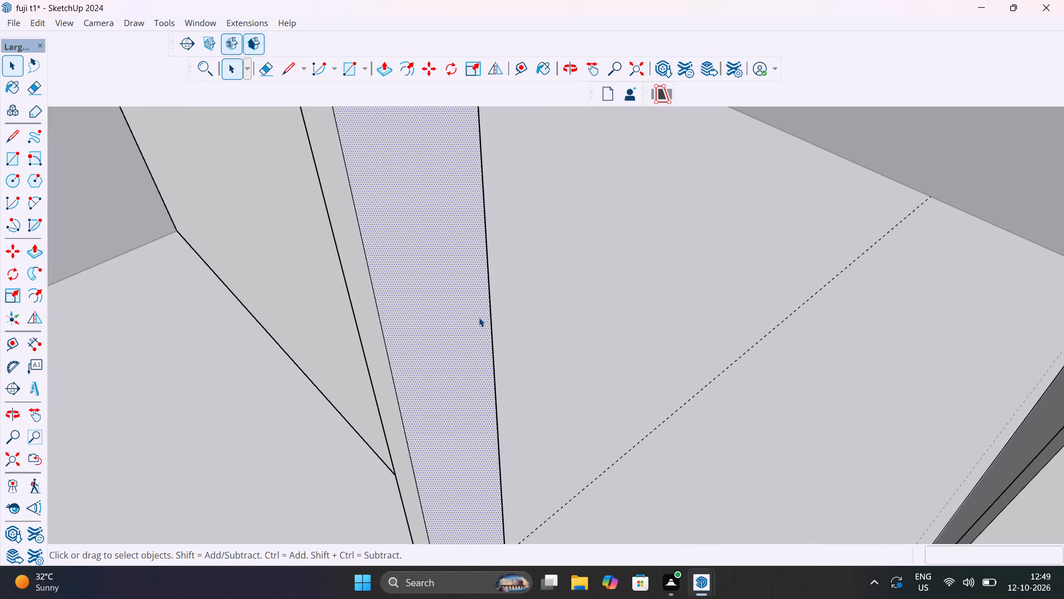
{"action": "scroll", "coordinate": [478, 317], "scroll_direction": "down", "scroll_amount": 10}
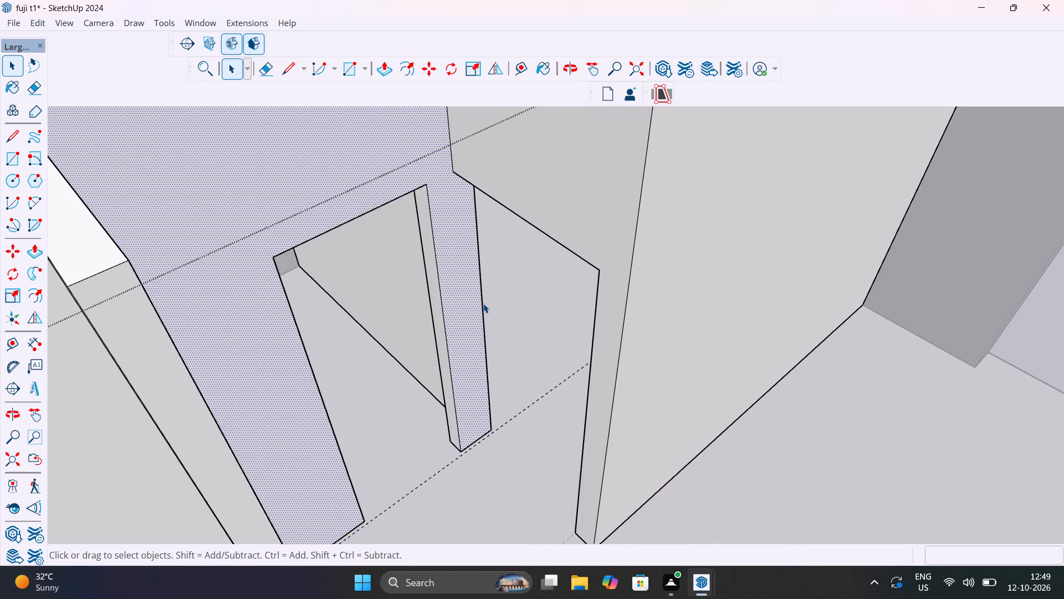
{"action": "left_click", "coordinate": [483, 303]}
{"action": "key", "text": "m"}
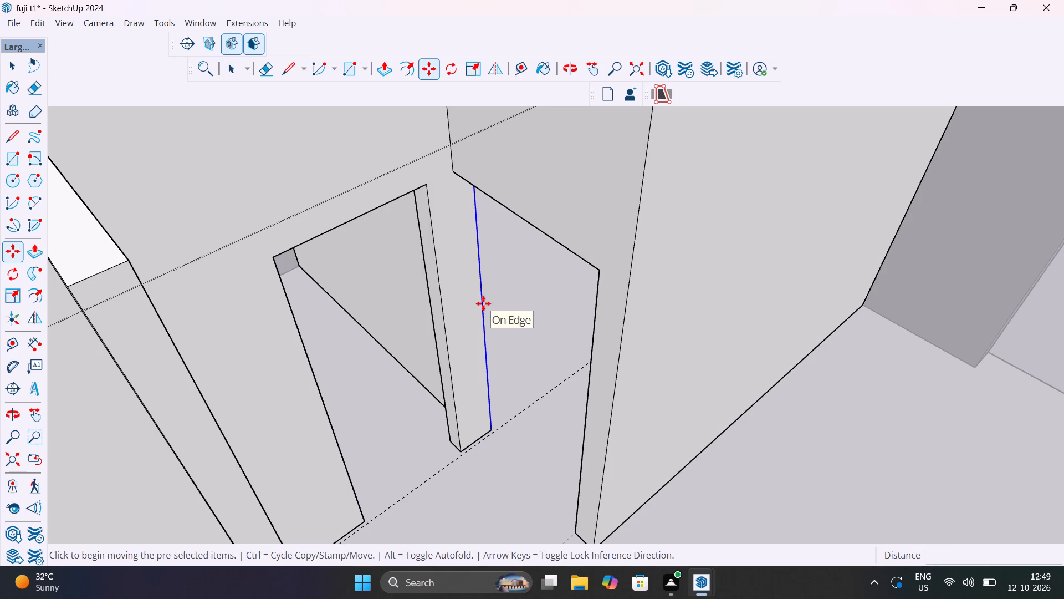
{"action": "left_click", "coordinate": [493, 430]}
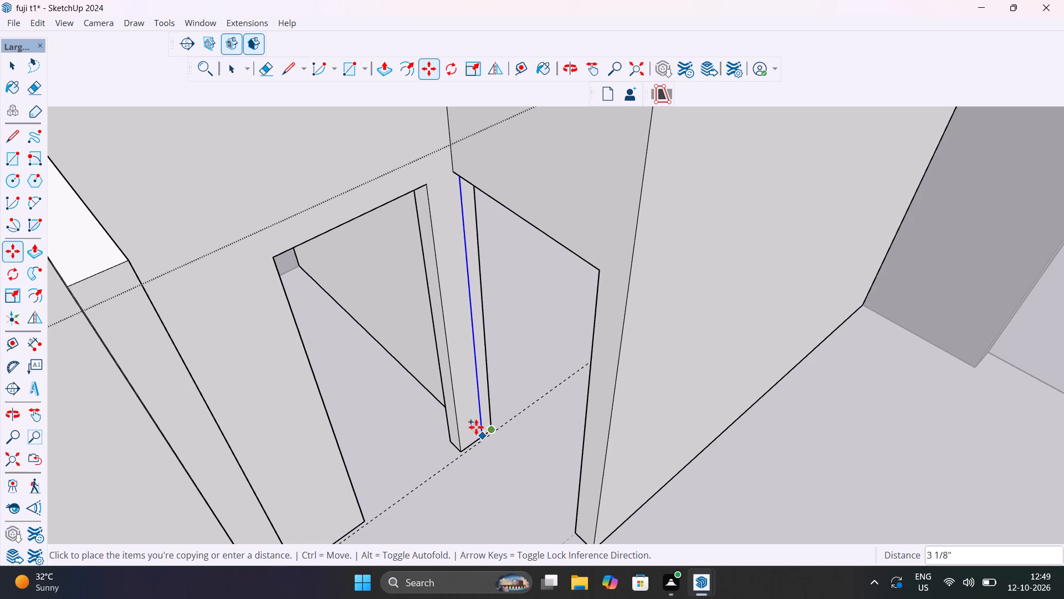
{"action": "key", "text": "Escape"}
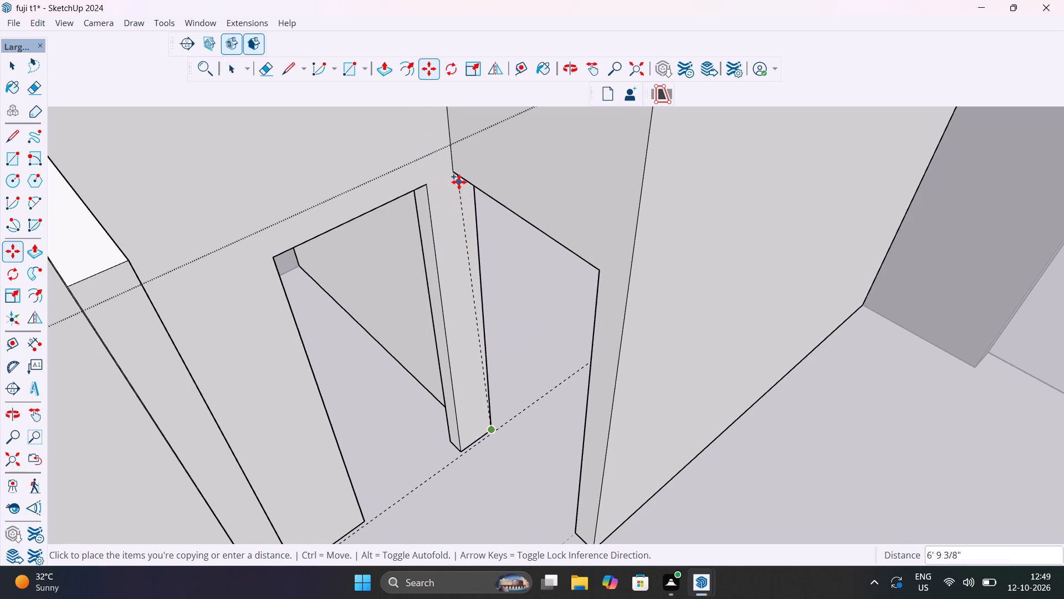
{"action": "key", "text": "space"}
Place a guide 4 1/2" in from the wall's vertical edge under the header and draw a 4 1/2" by 7' rectangle there.
{"action": "key", "text": "t"}
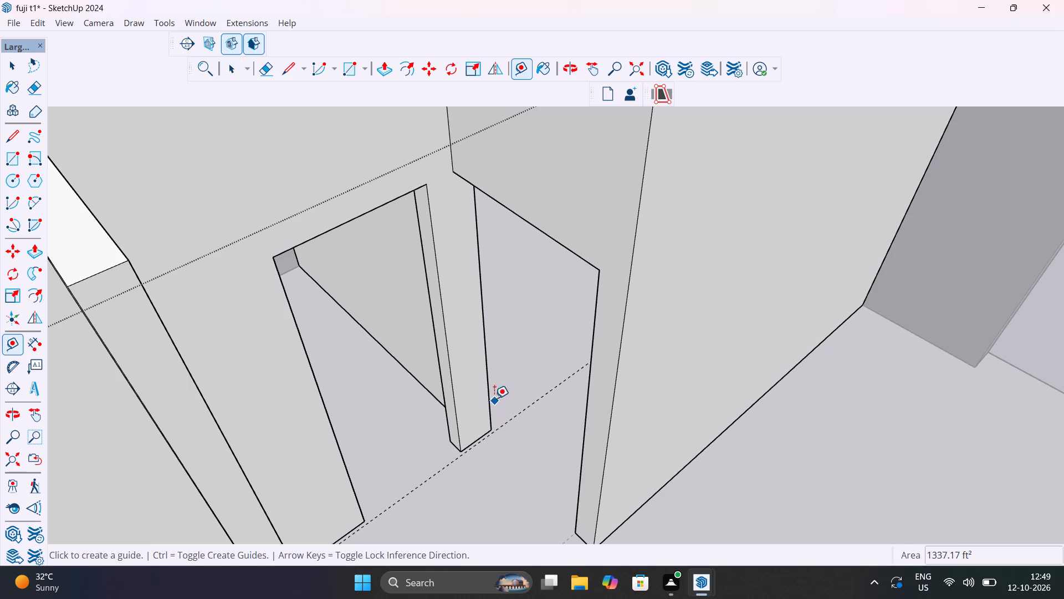
{"action": "left_click", "coordinate": [489, 387]}
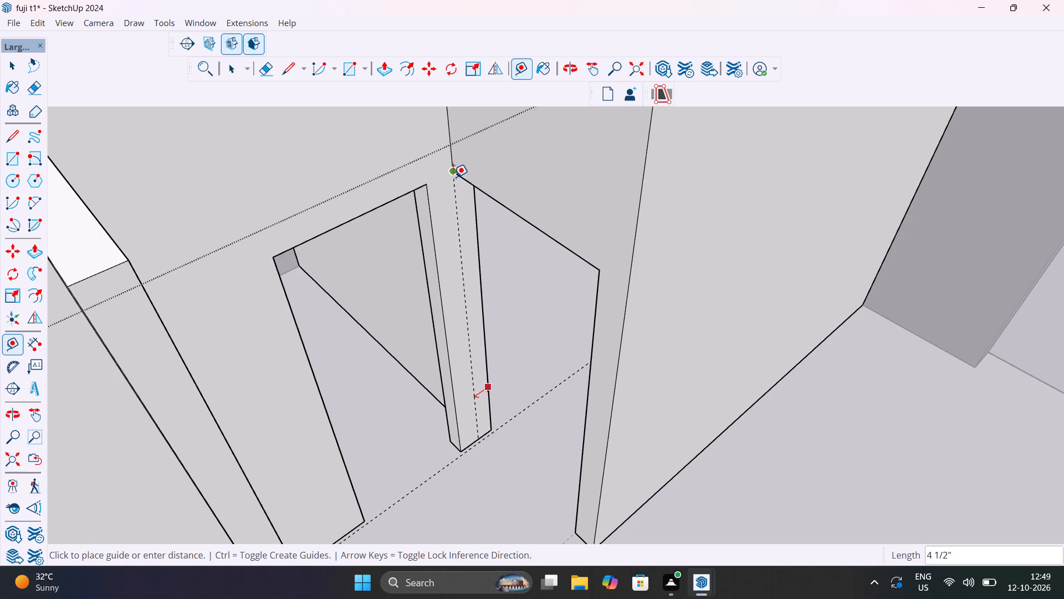
{"action": "left_click", "coordinate": [454, 175]}
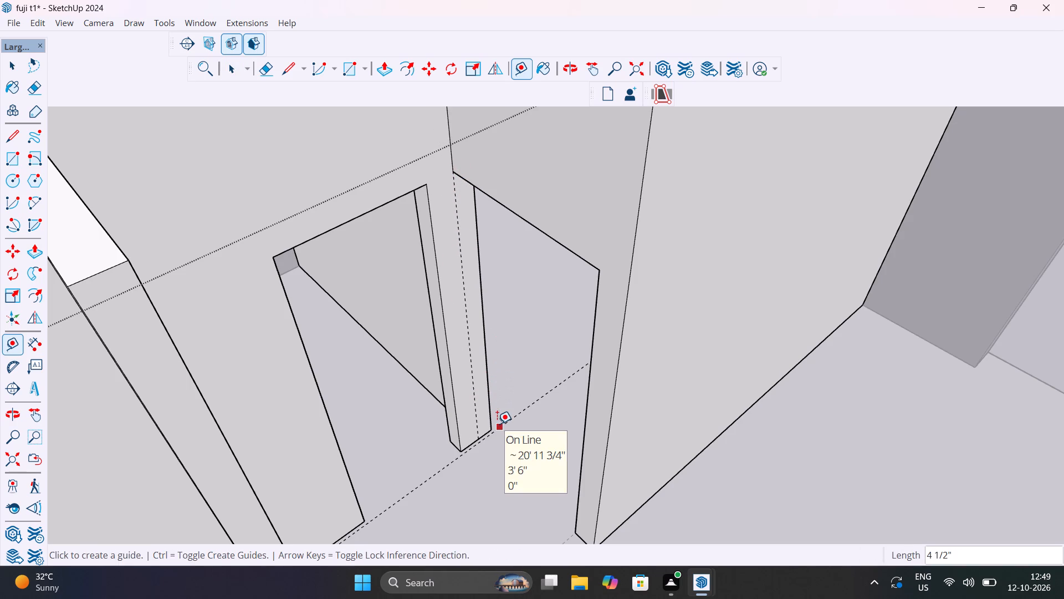
{"action": "middle_click_drag", "start_coordinate": [489, 422], "coordinate": [483, 457]}
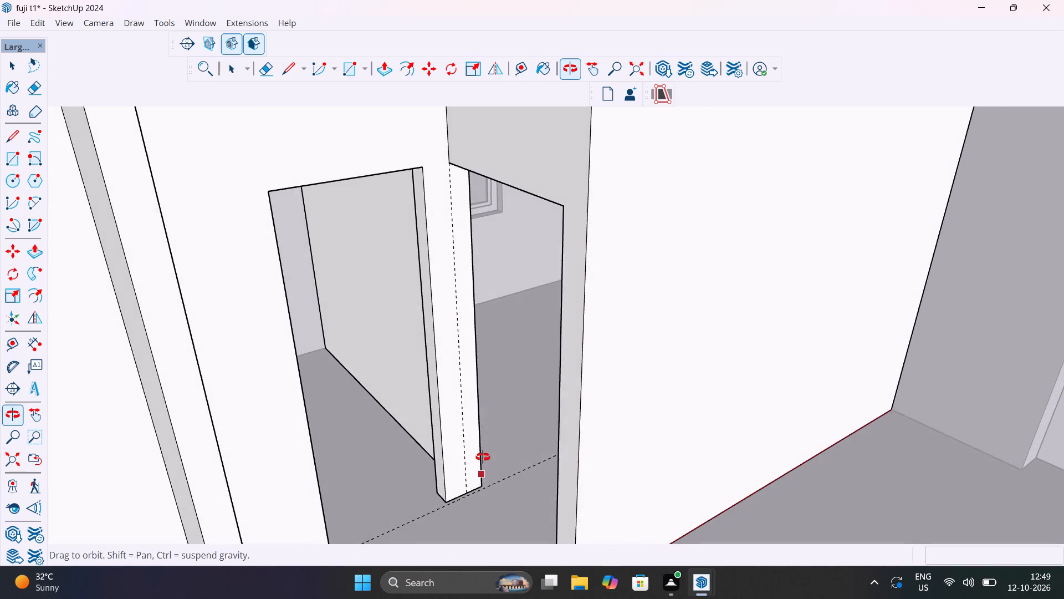
{"action": "middle_click_drag", "start_coordinate": [483, 457], "coordinate": [486, 484]}
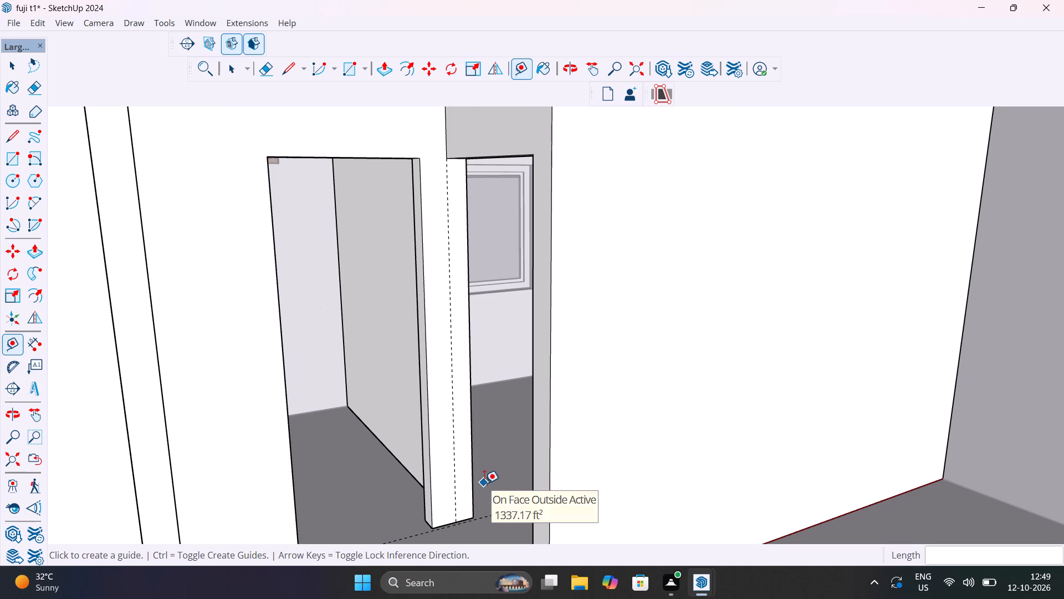
{"action": "key", "text": "r"}
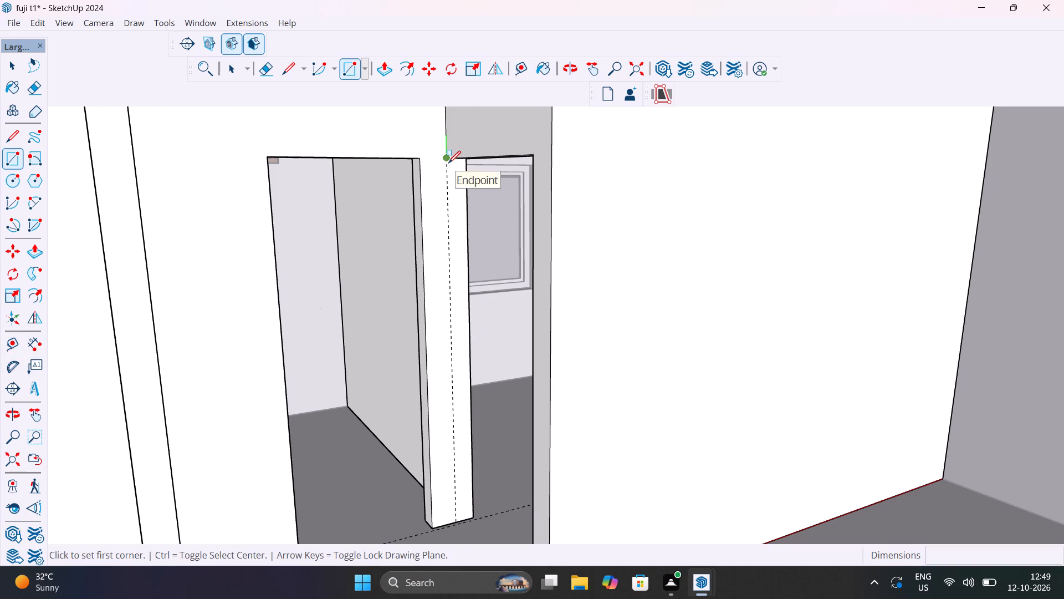
{"action": "left_click", "coordinate": [474, 518]}
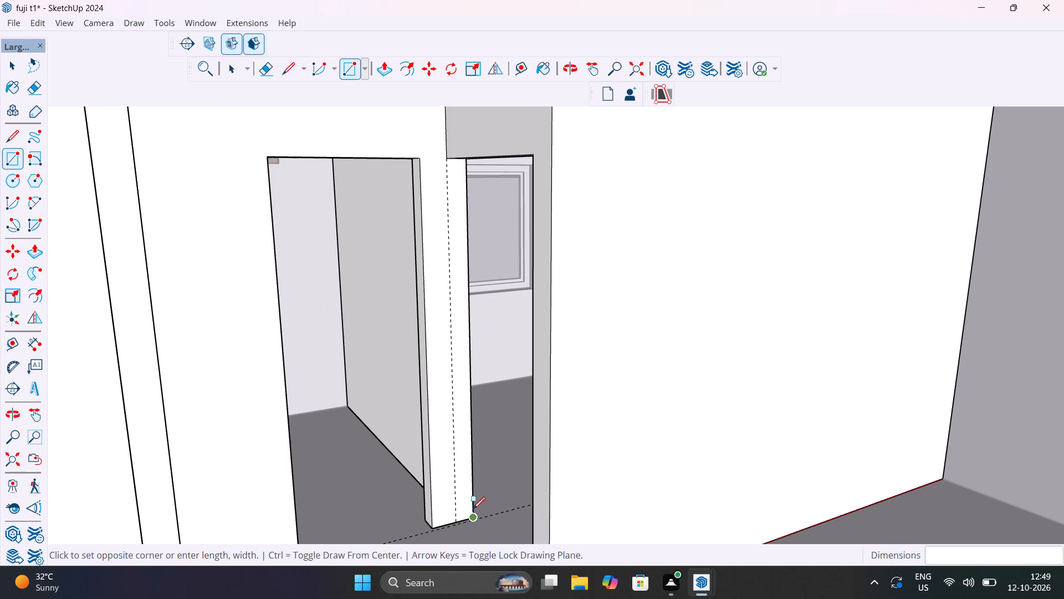
{"action": "left_click", "coordinate": [452, 161]}
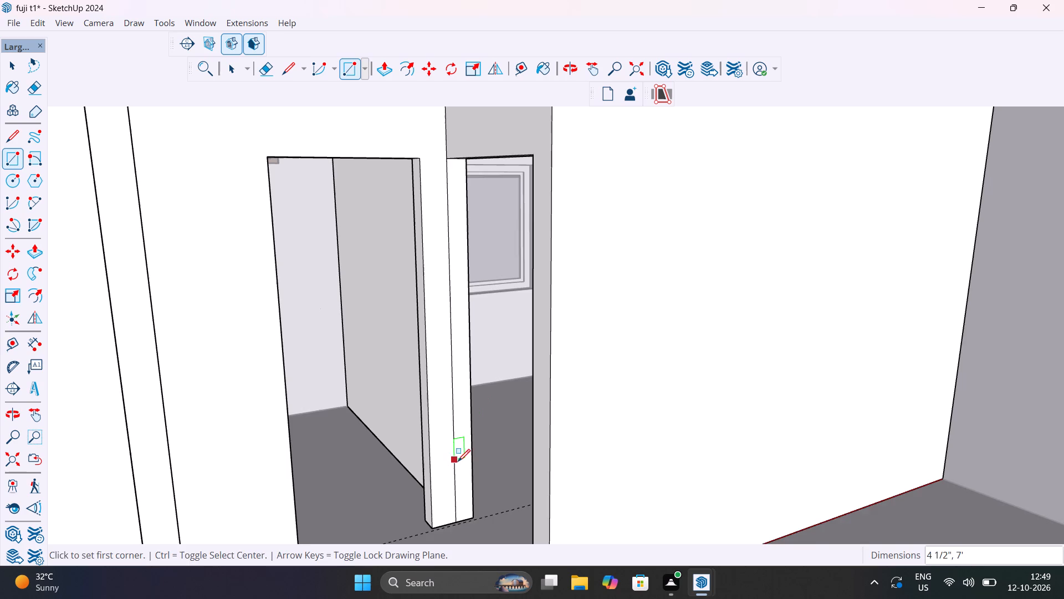
Push/Pull the narrow rectangle out 1" to the floor guide line as a jamb for the new doorway.
{"action": "middle_click_drag", "start_coordinate": [464, 466], "coordinate": [468, 476]}
{"action": "scroll", "coordinate": [518, 516], "scroll_direction": "up", "scroll_amount": 6}
{"action": "middle_click_drag", "start_coordinate": [498, 513], "coordinate": [501, 422], "text": "shift"}
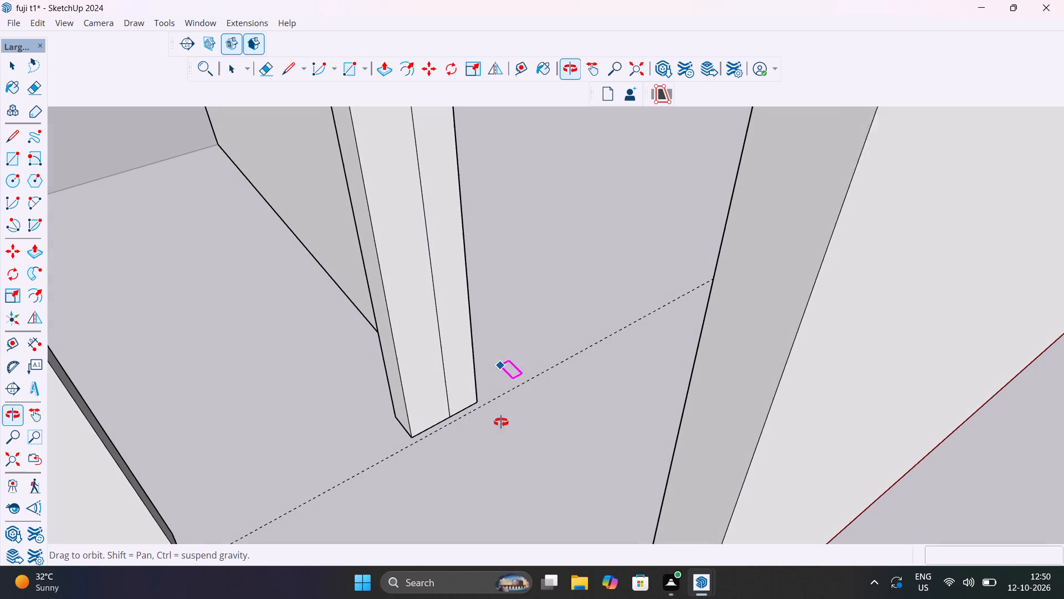
{"action": "middle_click_drag", "start_coordinate": [501, 422], "coordinate": [501, 423], "text": "shift"}
{"action": "key", "text": "p"}
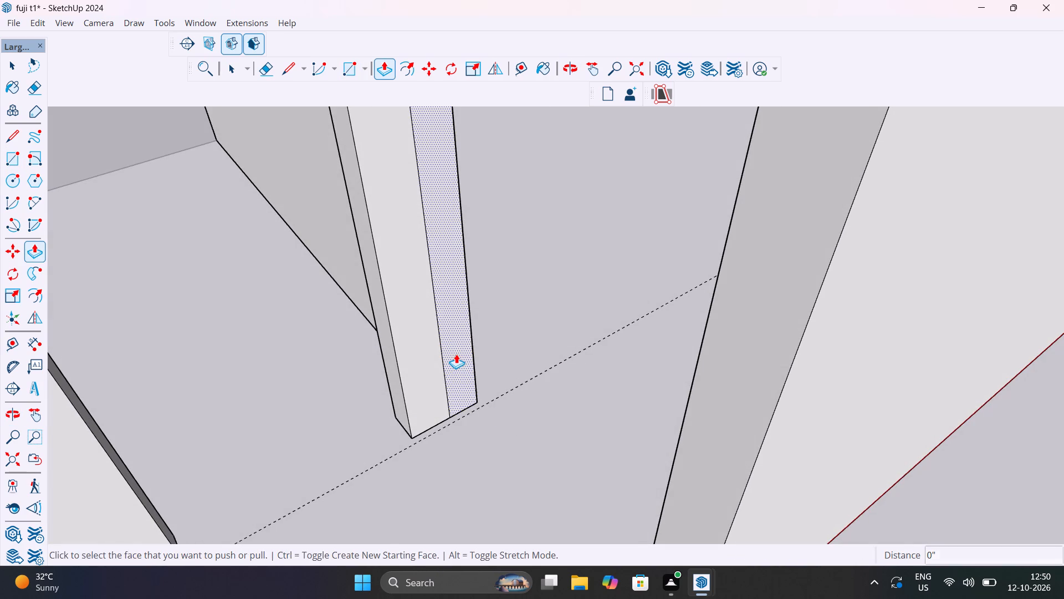
{"action": "left_click", "coordinate": [456, 354]}
{"action": "left_click", "coordinate": [441, 429]}
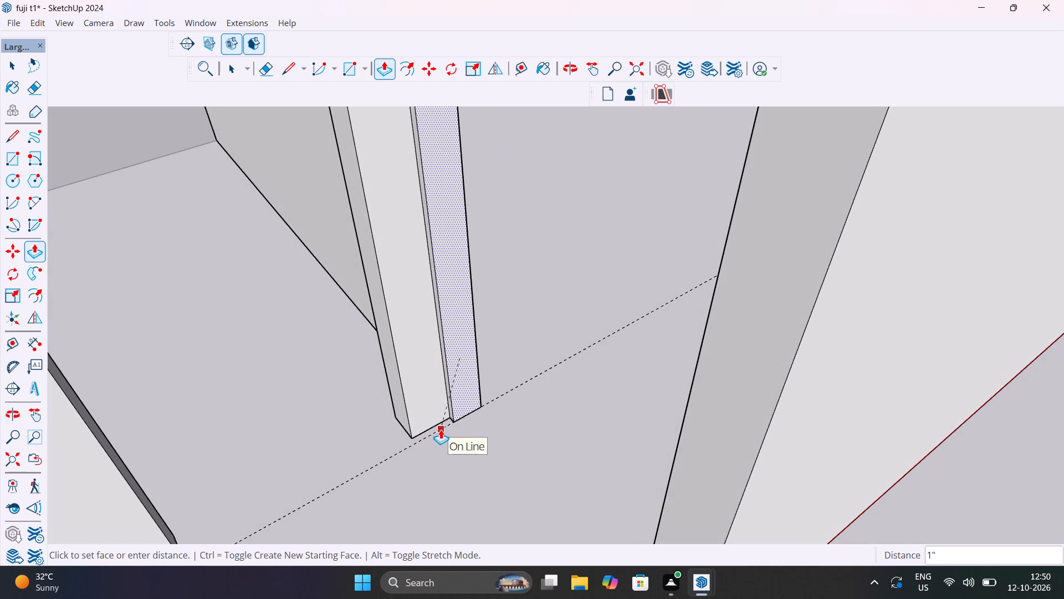
{"action": "key", "text": "space"}
Leave the wall group and examine the new doorway's header and jamb beside the ventilated room's doorway.
{"action": "scroll", "coordinate": [459, 442], "scroll_direction": "down", "scroll_amount": 13}
{"action": "middle_click_drag", "start_coordinate": [462, 440], "coordinate": [545, 430]}
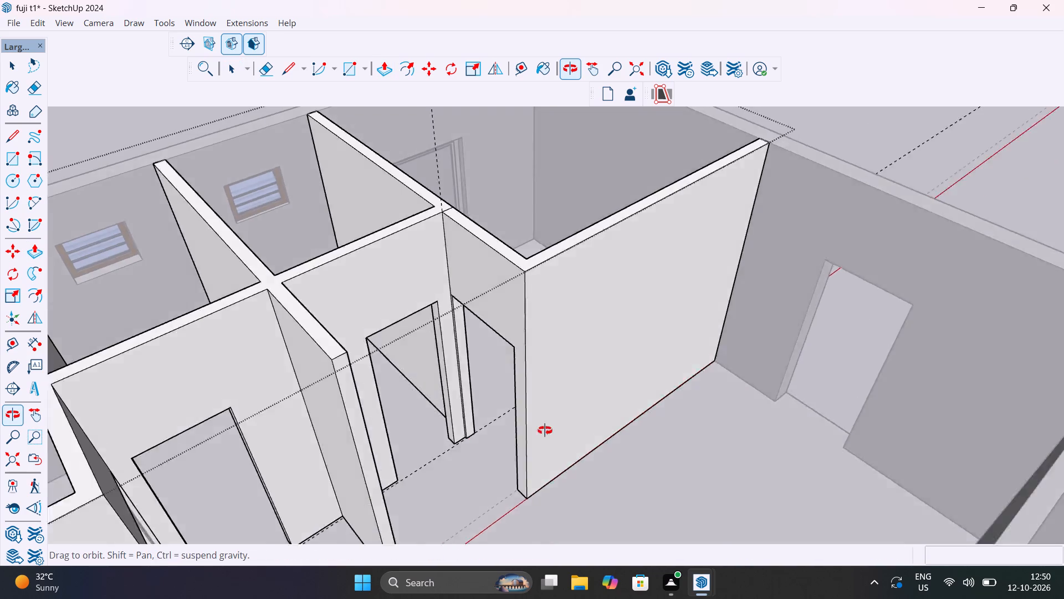
{"action": "middle_click_drag", "start_coordinate": [545, 430], "coordinate": [598, 425]}
{"action": "scroll", "coordinate": [600, 438], "scroll_direction": "down", "scroll_amount": 1}
{"action": "scroll", "coordinate": [587, 327], "scroll_direction": "down", "scroll_amount": 7}
{"action": "left_click", "coordinate": [412, 113]}
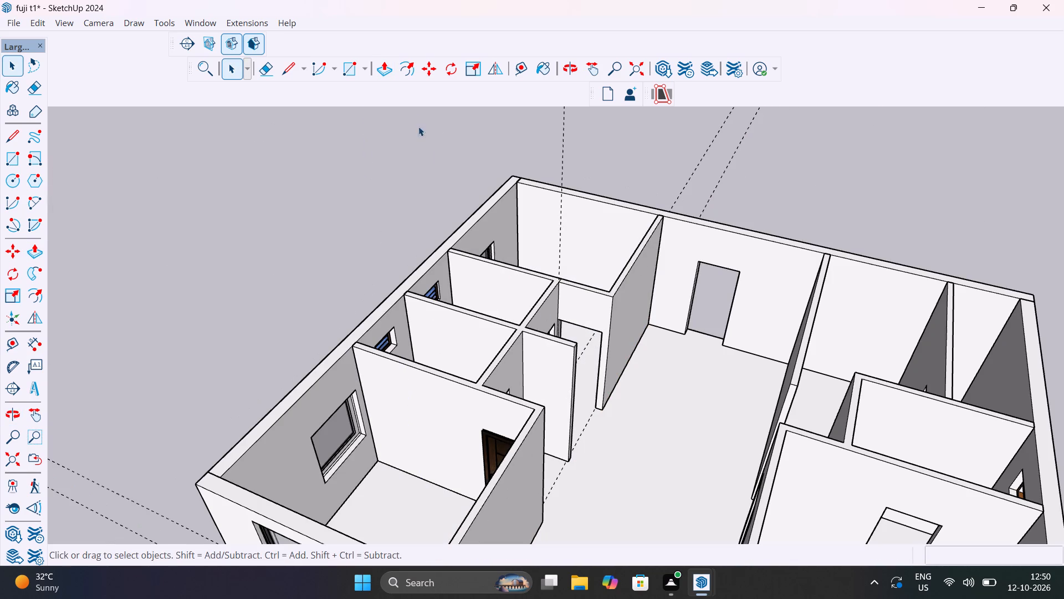
{"action": "scroll", "coordinate": [569, 346], "scroll_direction": "up", "scroll_amount": 17}
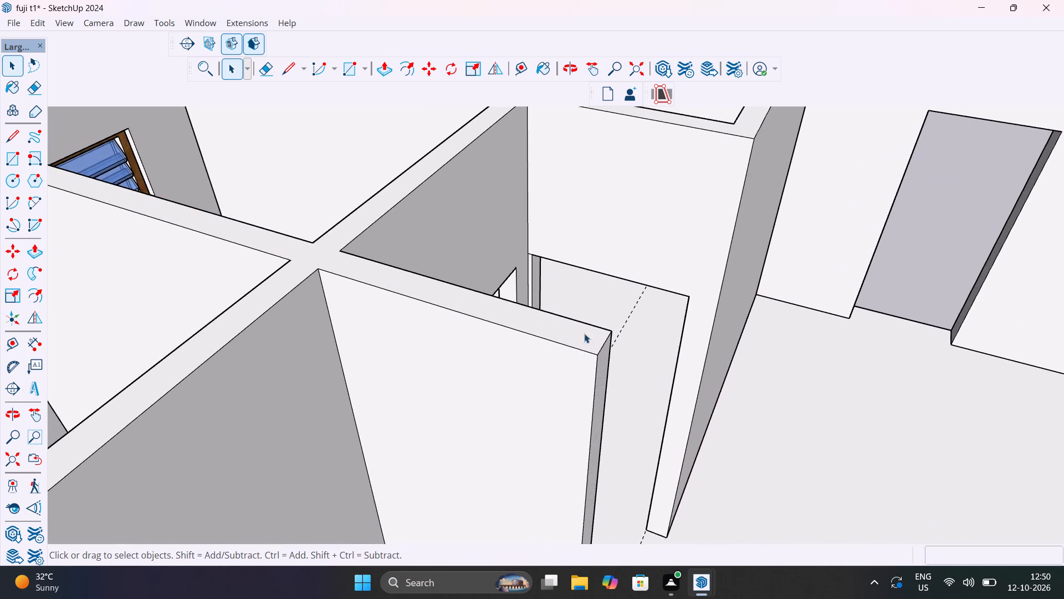
{"action": "middle_click_drag", "start_coordinate": [584, 333], "coordinate": [488, 368]}
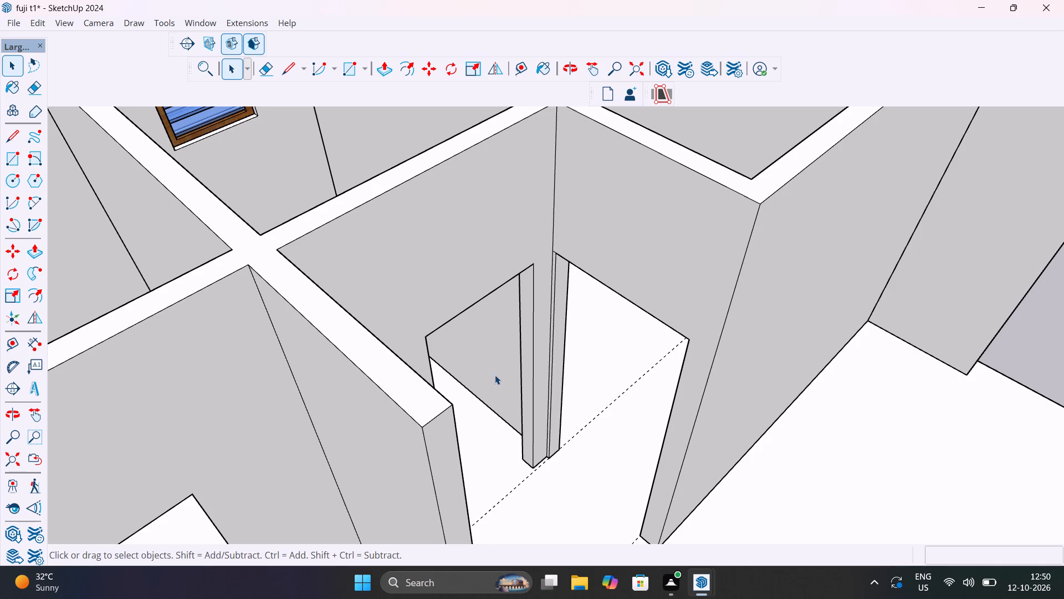
Copy the dark wooden door from the existing passage doorway along the floor guide toward the new doorway by the ventilated rooms.
{"action": "scroll", "coordinate": [504, 387], "scroll_direction": "down", "scroll_amount": 3}
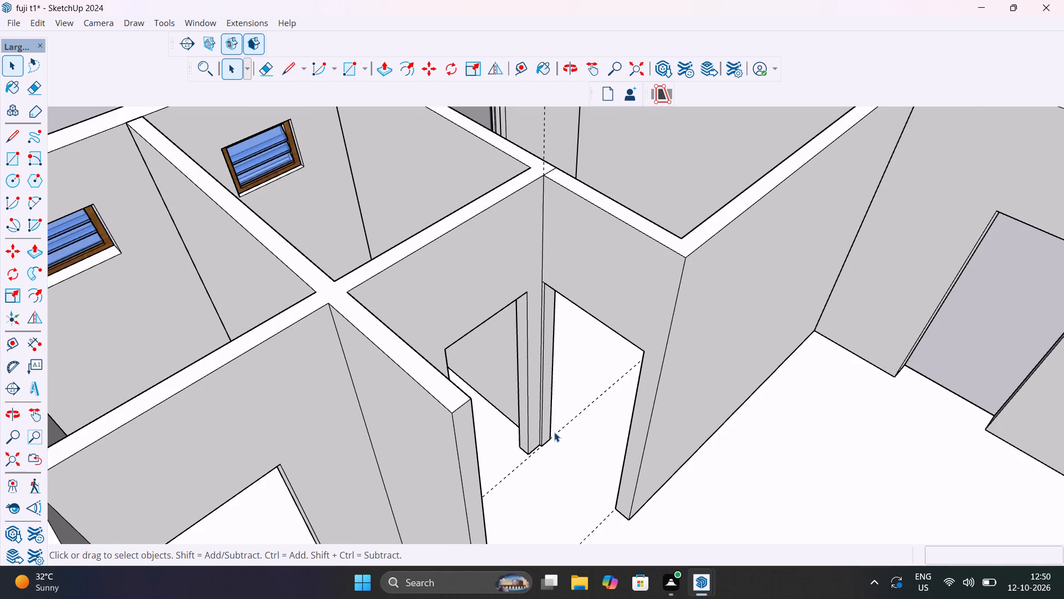
{"action": "scroll", "coordinate": [554, 432], "scroll_direction": "up", "scroll_amount": 5}
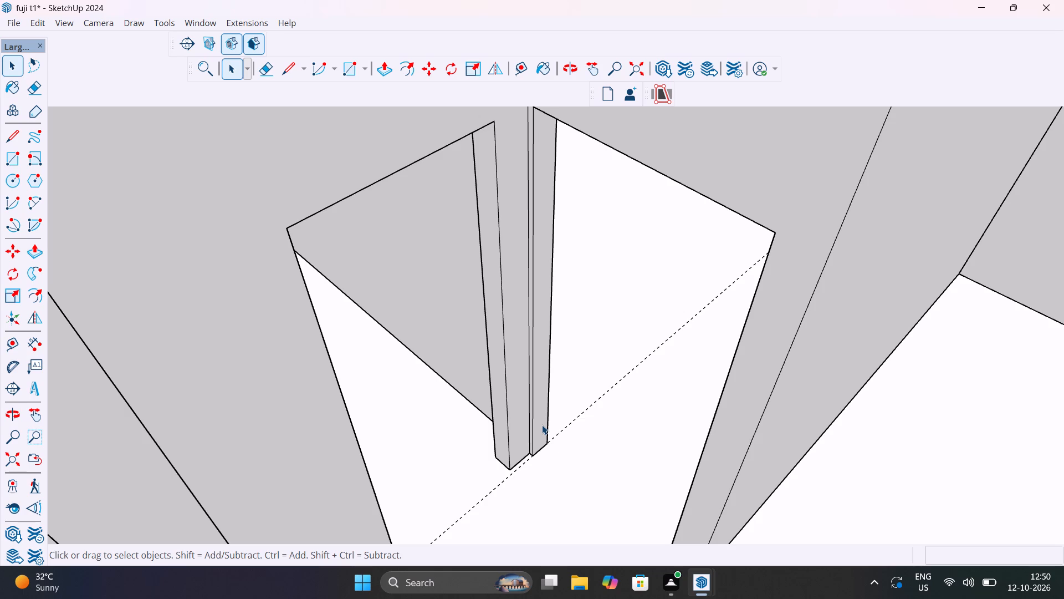
{"action": "scroll", "coordinate": [539, 424], "scroll_direction": "down", "scroll_amount": 6}
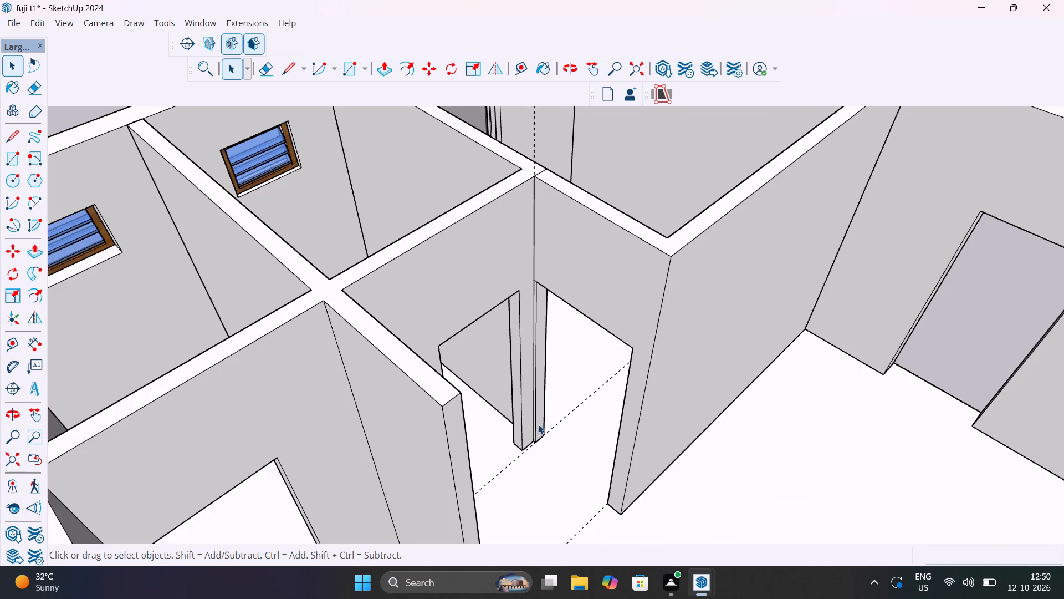
{"action": "middle_click_drag", "start_coordinate": [598, 422], "coordinate": [760, 456]}
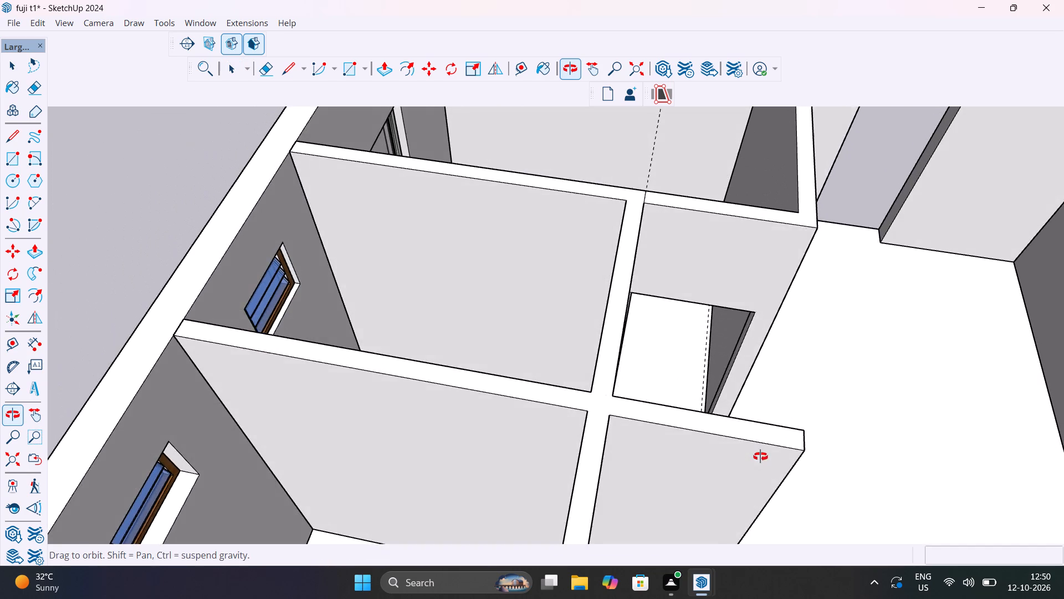
{"action": "middle_click_drag", "start_coordinate": [760, 456], "coordinate": [759, 456]}
{"action": "scroll", "coordinate": [742, 390], "scroll_direction": "up", "scroll_amount": 8}
{"action": "scroll", "coordinate": [718, 446], "scroll_direction": "down", "scroll_amount": 5}
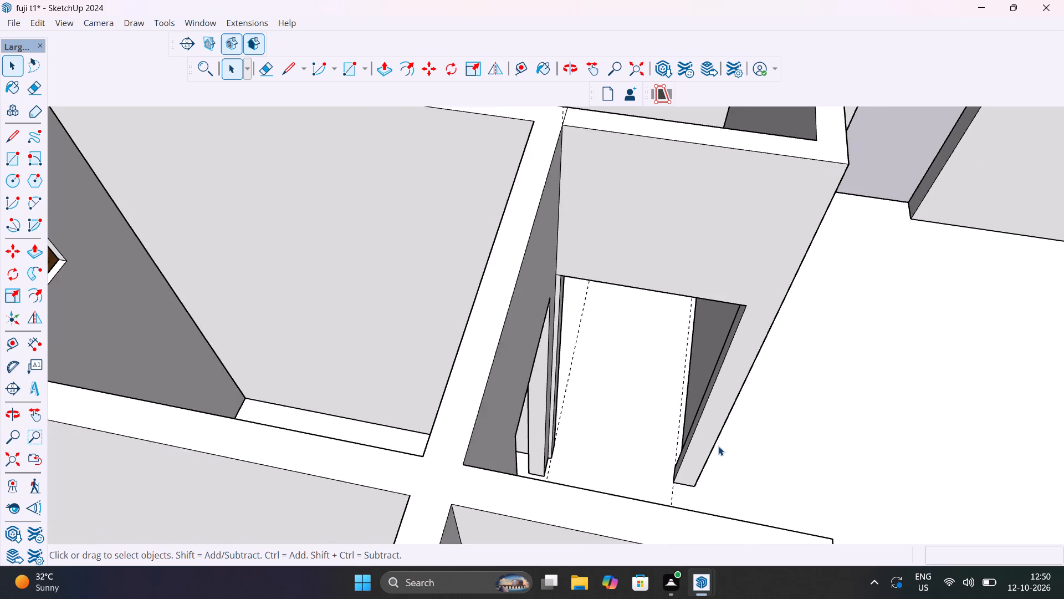
{"action": "scroll", "coordinate": [718, 446], "scroll_direction": "down", "scroll_amount": 5}
{"action": "middle_click_drag", "start_coordinate": [718, 449], "coordinate": [517, 299]}
{"action": "scroll", "coordinate": [512, 332], "scroll_direction": "down", "scroll_amount": 6}
{"action": "middle_click_drag", "start_coordinate": [550, 381], "coordinate": [295, 470]}
{"action": "scroll", "coordinate": [316, 346], "scroll_direction": "up", "scroll_amount": 7}
{"action": "left_click", "coordinate": [316, 346]}
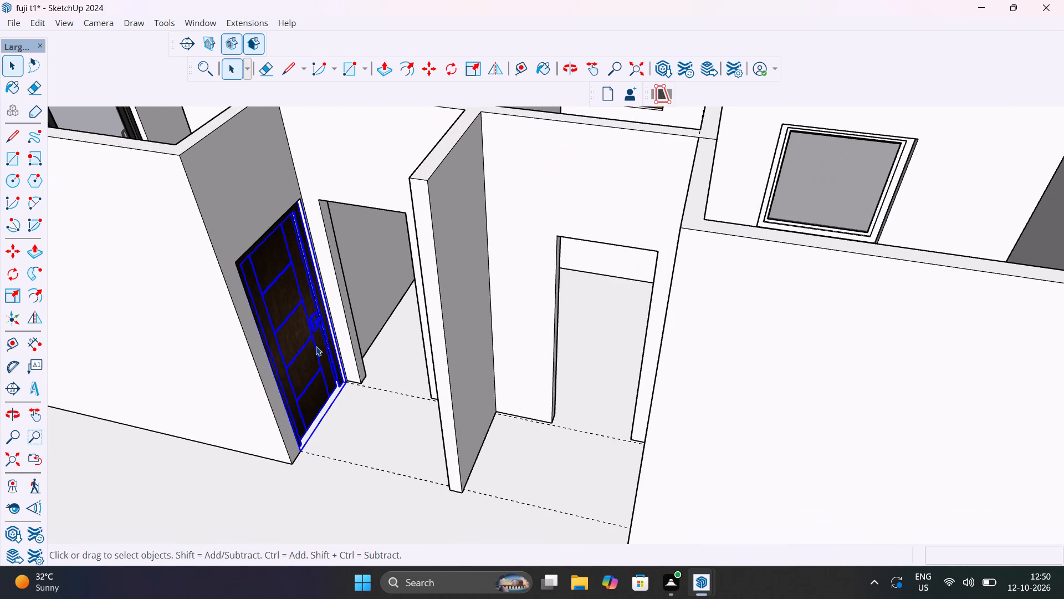
{"action": "key", "text": "m"}
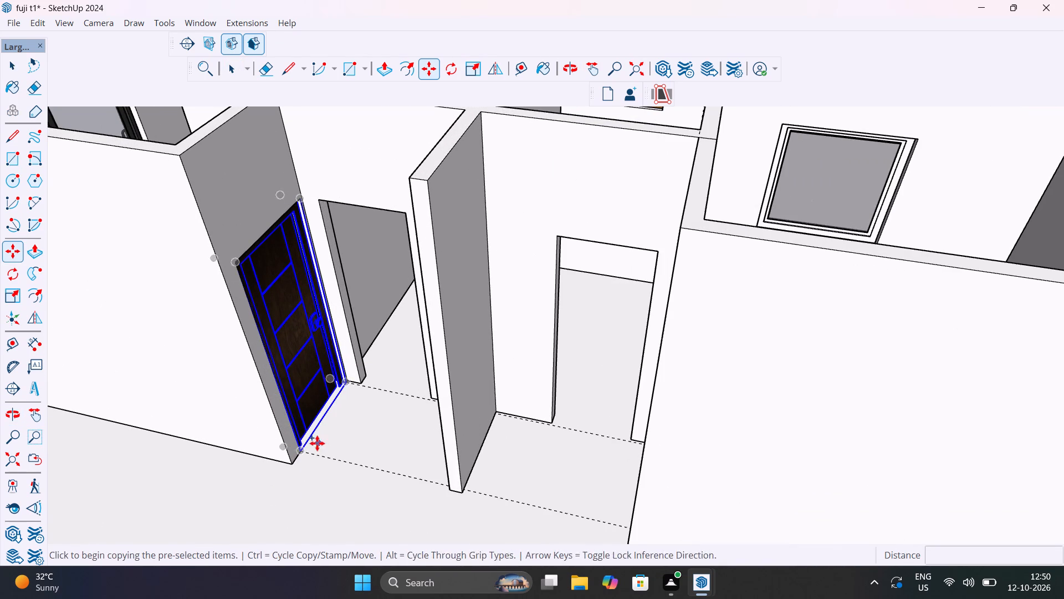
{"action": "left_click", "coordinate": [303, 449]}
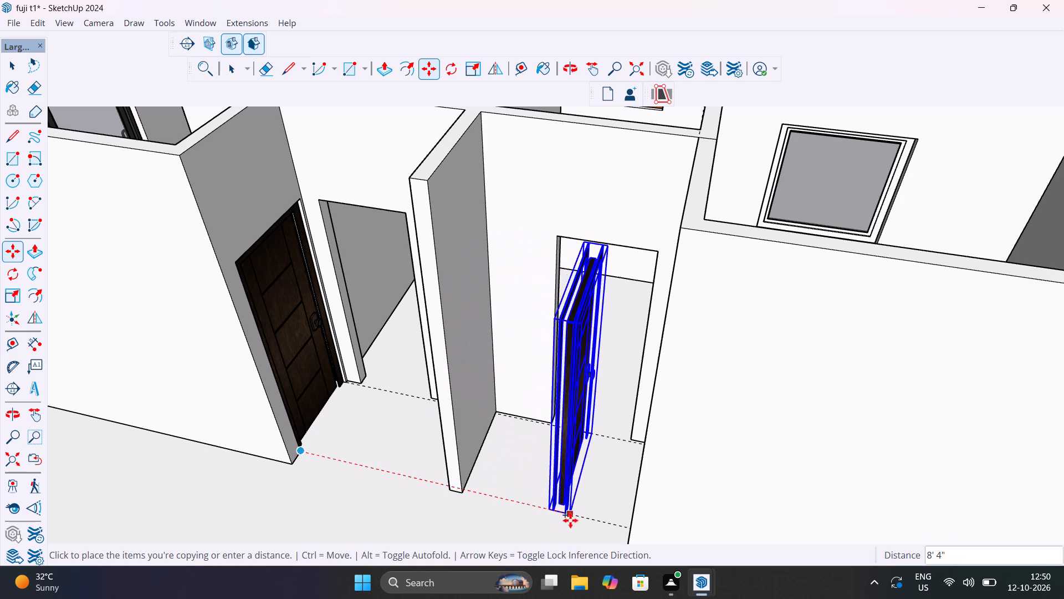
{"action": "left_click", "coordinate": [580, 525]}
Move the copied door along the floor guide to the wall end at the new doorway.
{"action": "scroll", "coordinate": [550, 490], "scroll_direction": "down", "scroll_amount": 6}
{"action": "middle_click_drag", "start_coordinate": [555, 496], "coordinate": [619, 499]}
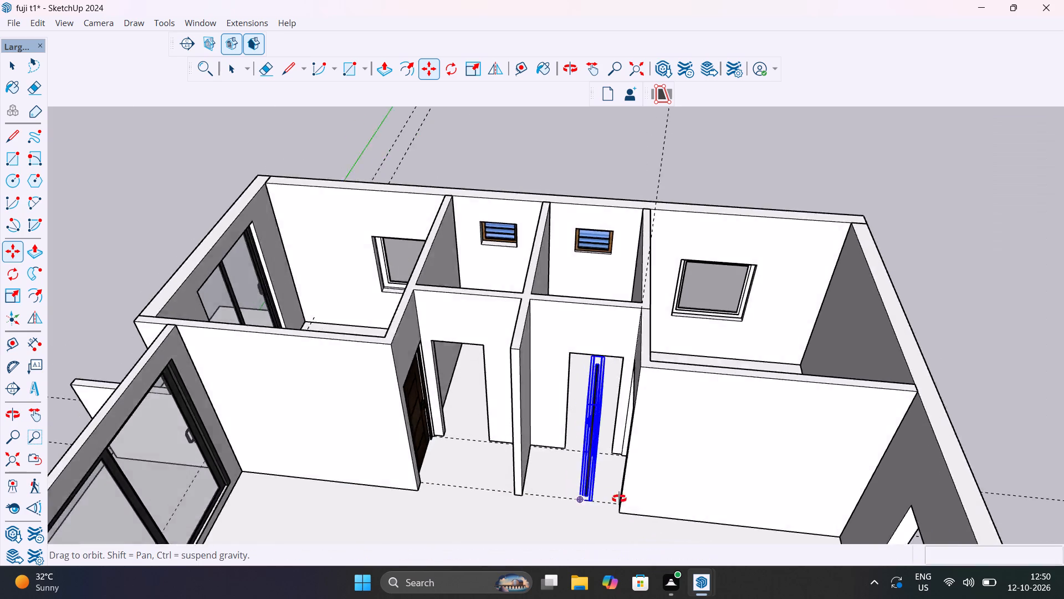
{"action": "middle_click_drag", "start_coordinate": [619, 499], "coordinate": [763, 510]}
{"action": "scroll", "coordinate": [646, 373], "scroll_direction": "up", "scroll_amount": 11}
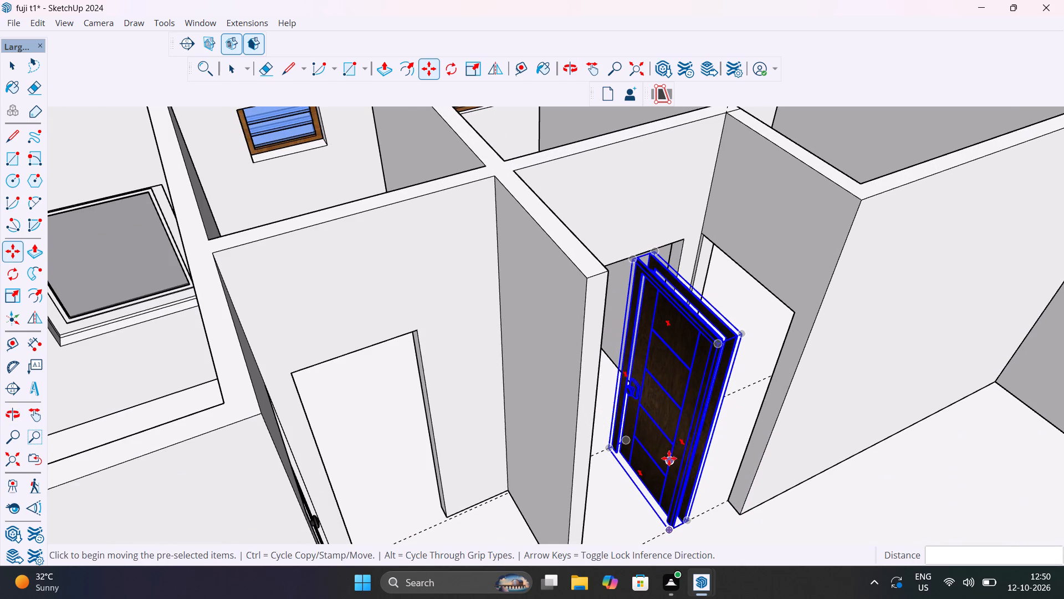
{"action": "middle_click_drag", "start_coordinate": [712, 483], "coordinate": [587, 465]}
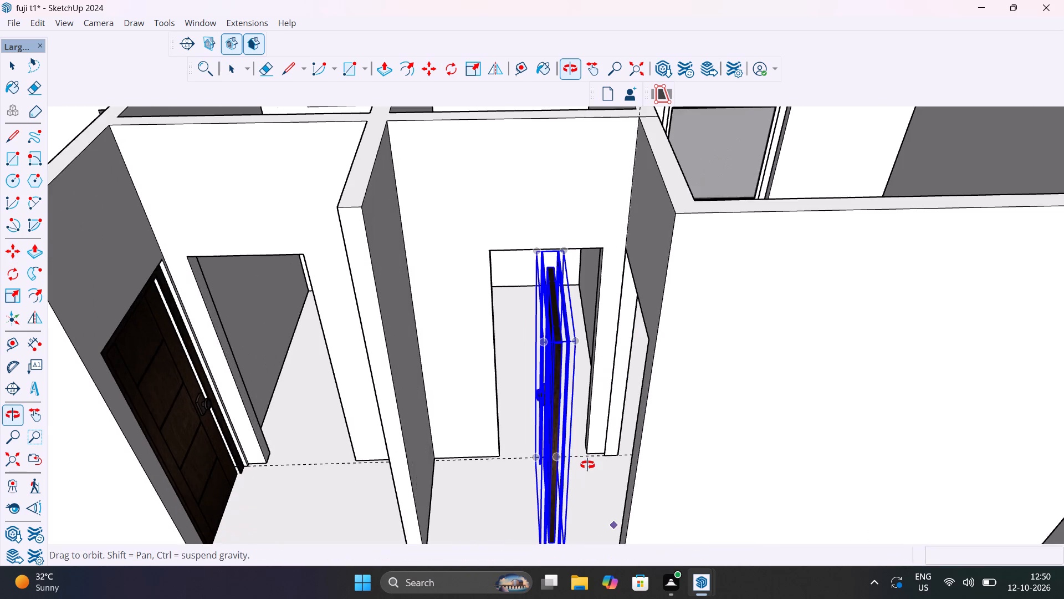
{"action": "middle_click_drag", "start_coordinate": [587, 465], "coordinate": [632, 469]}
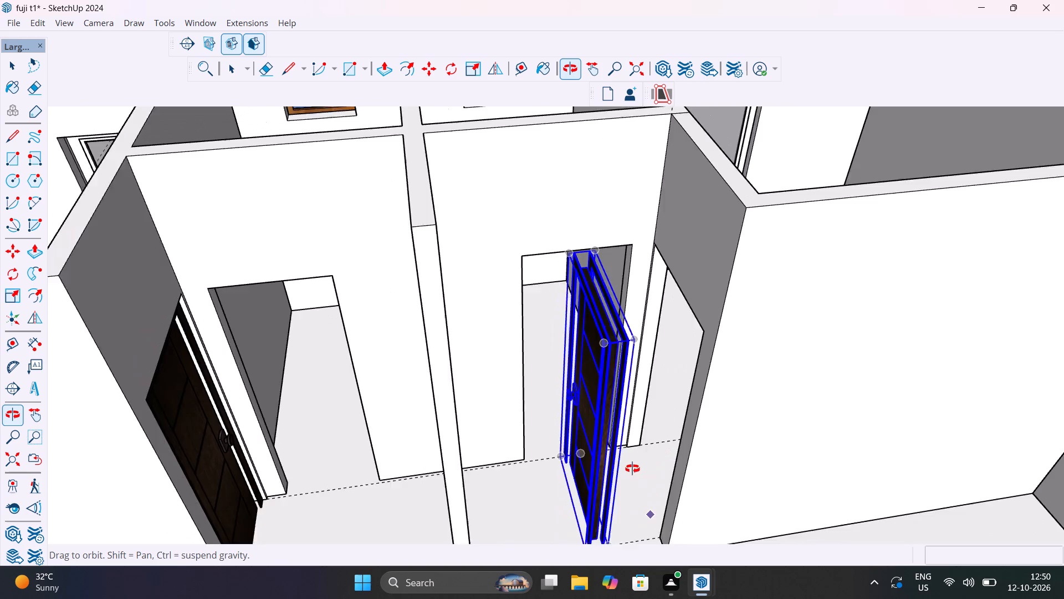
{"action": "middle_click_drag", "start_coordinate": [632, 469], "coordinate": [771, 515]}
{"action": "scroll", "coordinate": [743, 488], "scroll_direction": "up", "scroll_amount": 6}
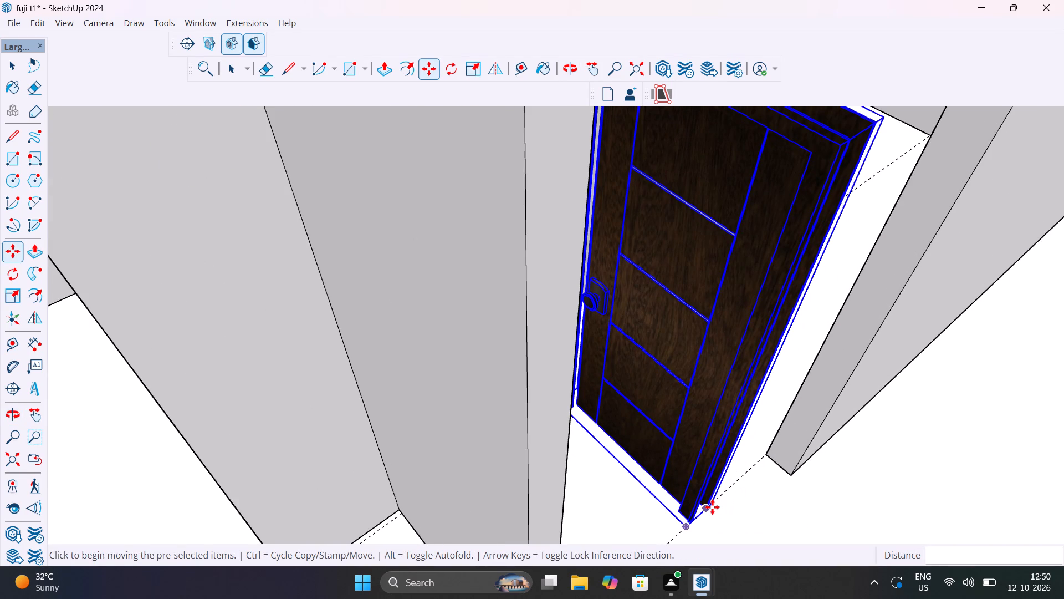
{"action": "left_click", "coordinate": [712, 505]}
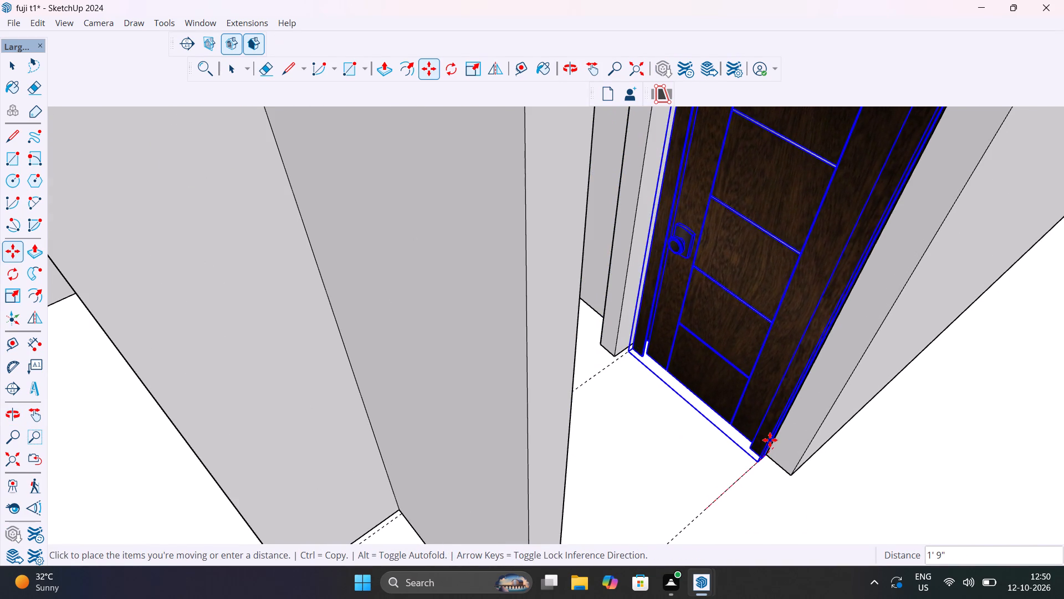
{"action": "scroll", "coordinate": [770, 440], "scroll_direction": "up", "scroll_amount": 11}
{"action": "middle_click_drag", "start_coordinate": [777, 448], "coordinate": [885, 434]}
{"action": "scroll", "coordinate": [797, 449], "scroll_direction": "up", "scroll_amount": 1}
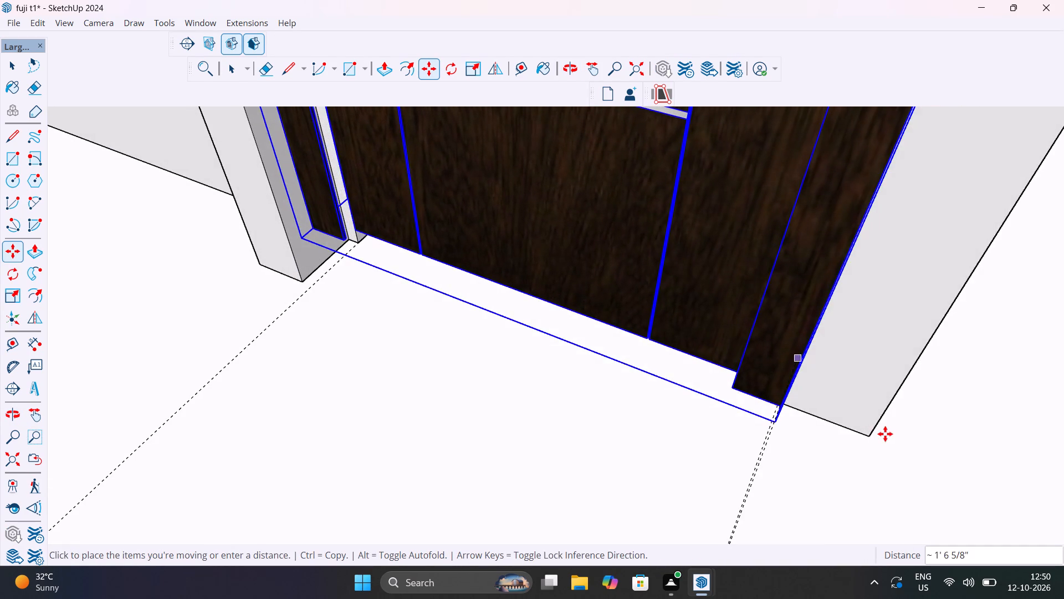
{"action": "left_click", "coordinate": [857, 479]}
Move the copied door about 11" so its bottom corner meets the new jamb's edge, and deselect it.
{"action": "middle_click_drag", "start_coordinate": [367, 395], "coordinate": [505, 375]}
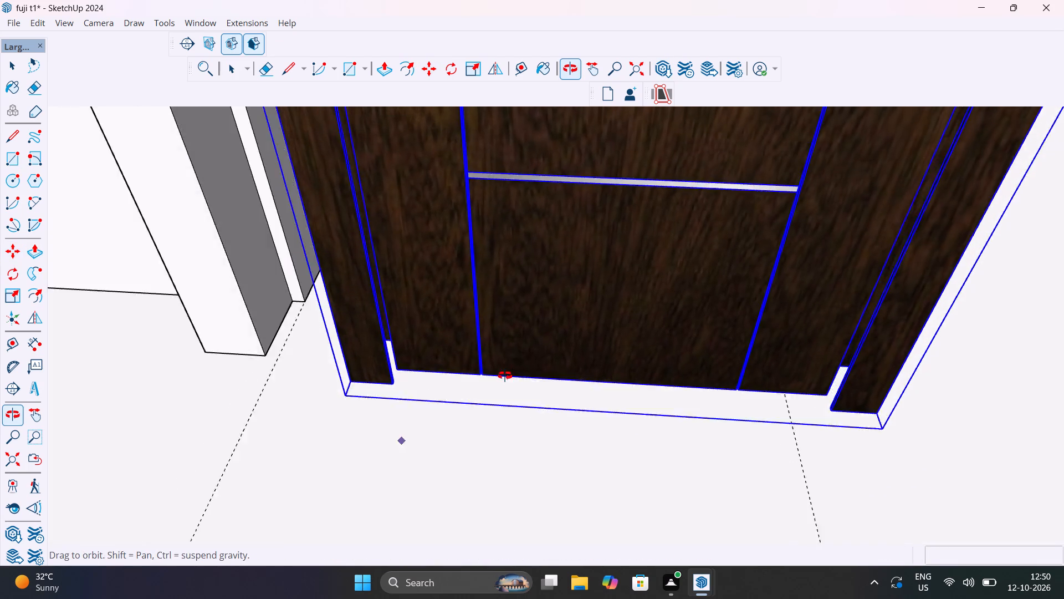
{"action": "middle_click_drag", "start_coordinate": [505, 375], "coordinate": [571, 343]}
{"action": "left_click", "coordinate": [369, 429]}
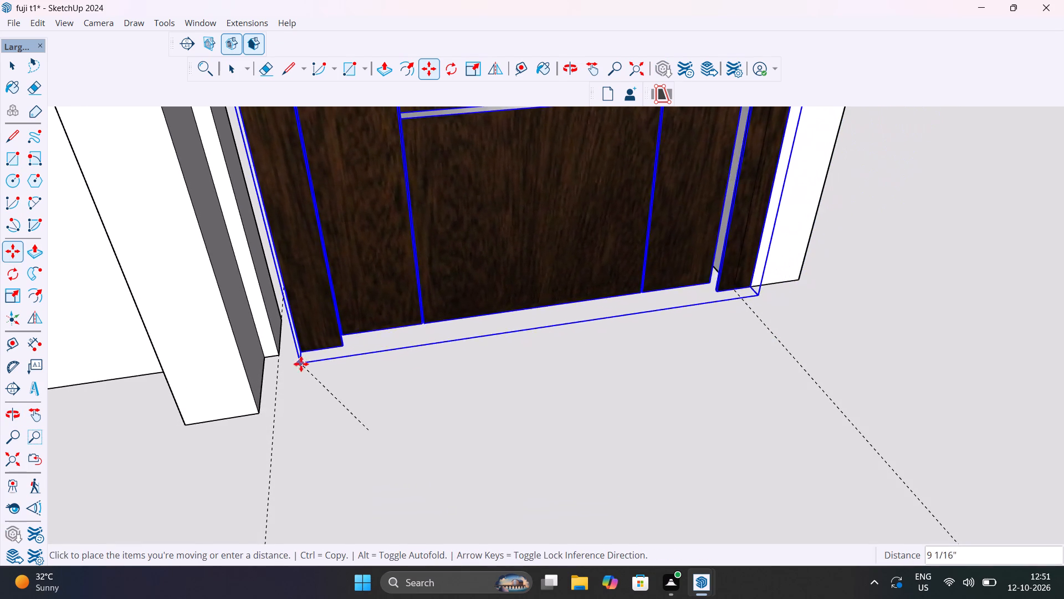
{"action": "left_click", "coordinate": [277, 349]}
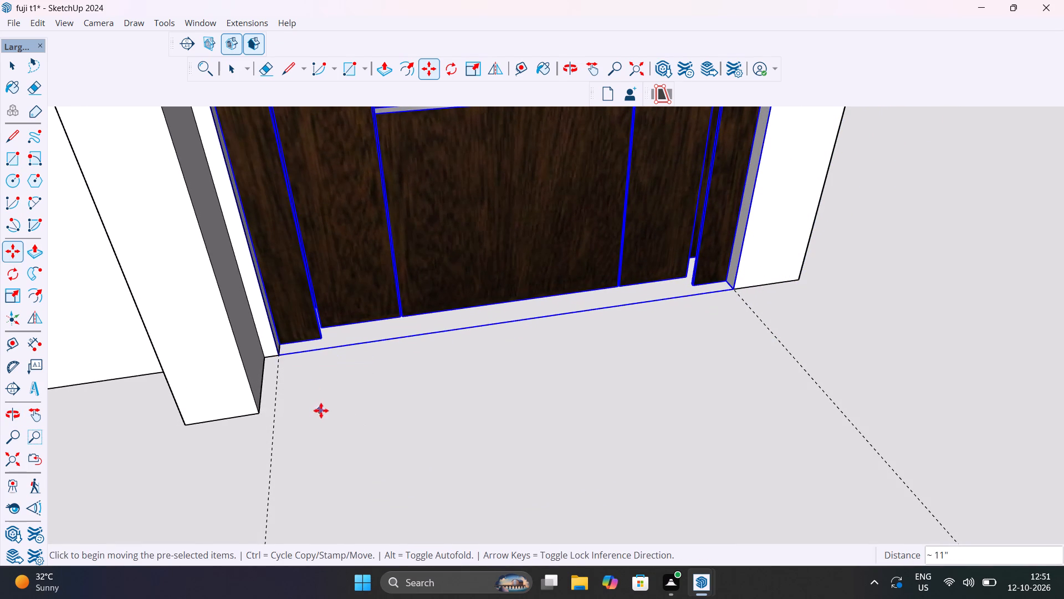
{"action": "scroll", "coordinate": [320, 410], "scroll_direction": "down", "scroll_amount": 17}
{"action": "left_click", "coordinate": [13, 456]}
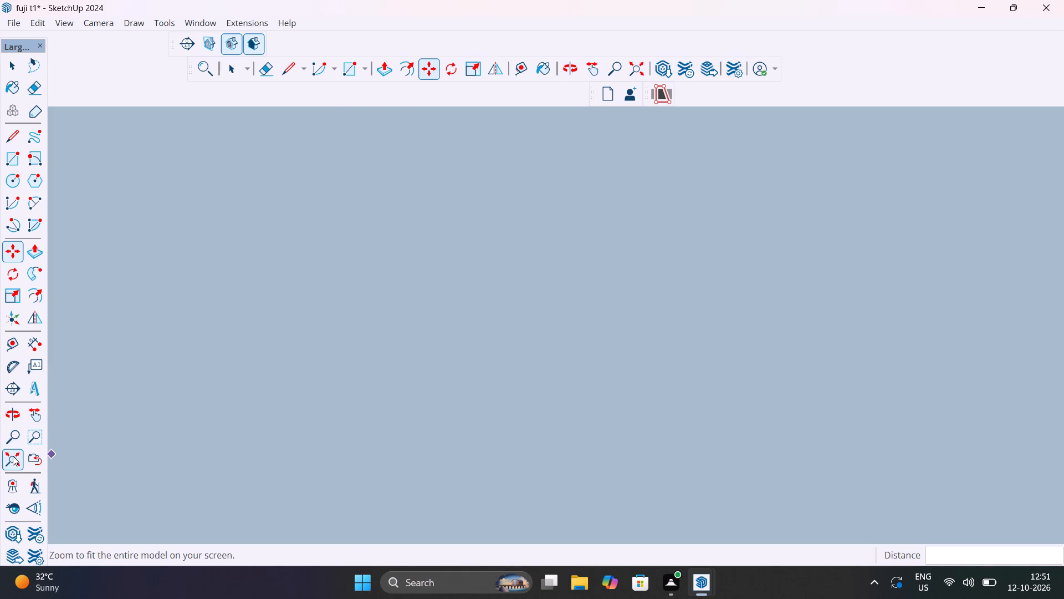
{"action": "key", "text": "space"}
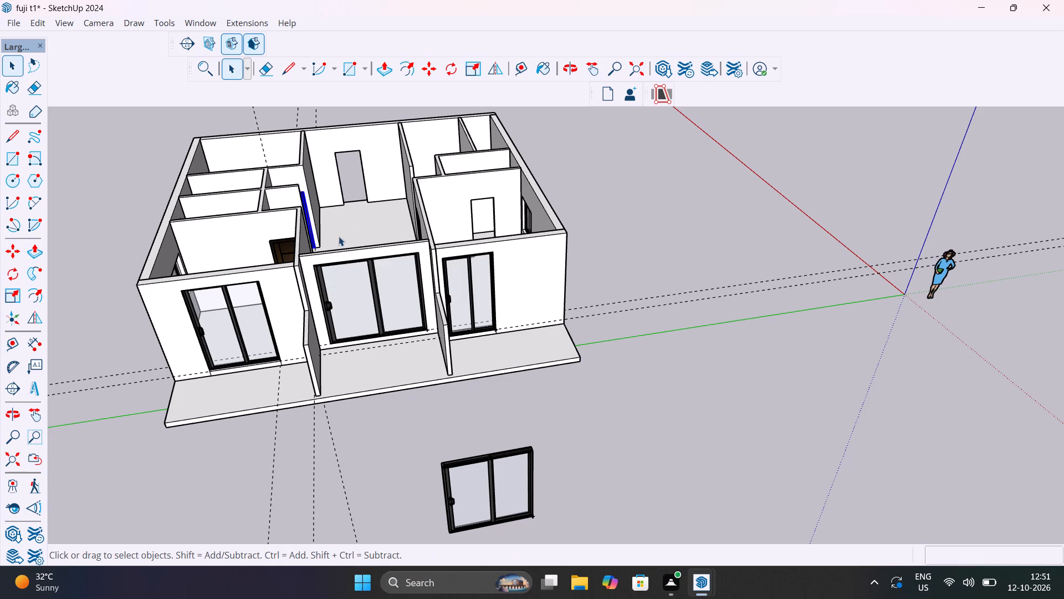
{"action": "scroll", "coordinate": [342, 221], "scroll_direction": "up", "scroll_amount": 10}
{"action": "scroll", "coordinate": [356, 257], "scroll_direction": "down", "scroll_amount": 14}
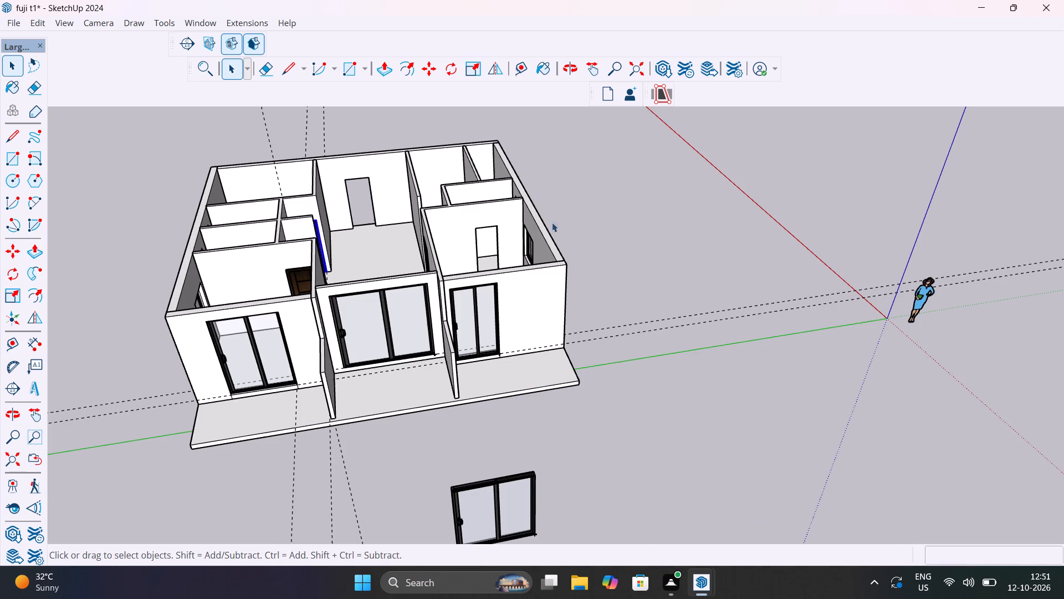
{"action": "left_click", "coordinate": [613, 210]}
Open the wall group and delete the leftover vertical edge between the header above the new door and the adjoining wall.
{"action": "scroll", "coordinate": [285, 215], "scroll_direction": "up", "scroll_amount": 19}
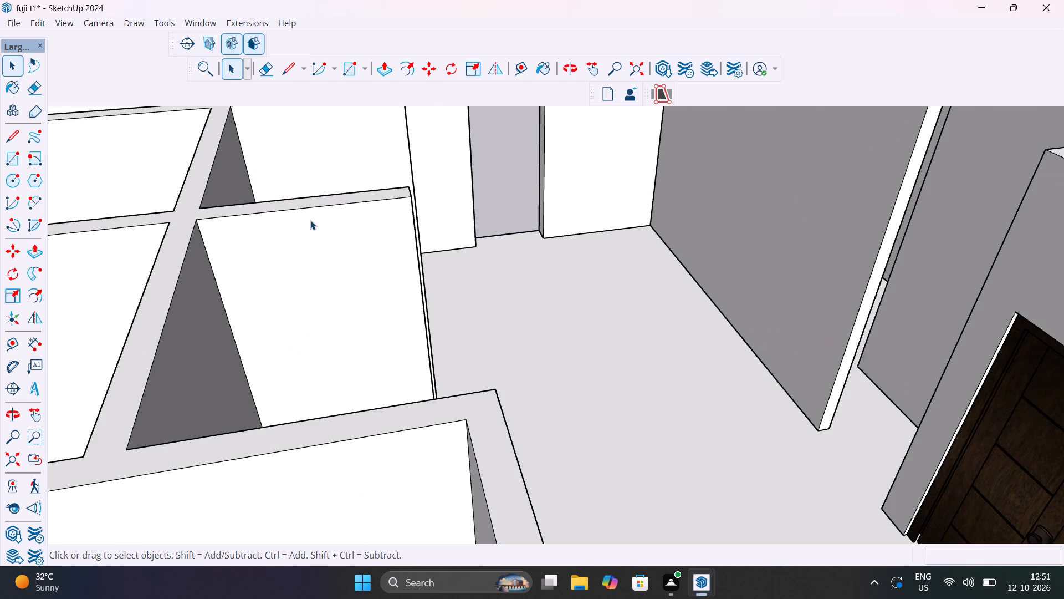
{"action": "middle_click_drag", "start_coordinate": [317, 233], "coordinate": [376, 453], "text": "shift"}
{"action": "scroll", "coordinate": [360, 399], "scroll_direction": "up", "scroll_amount": 6}
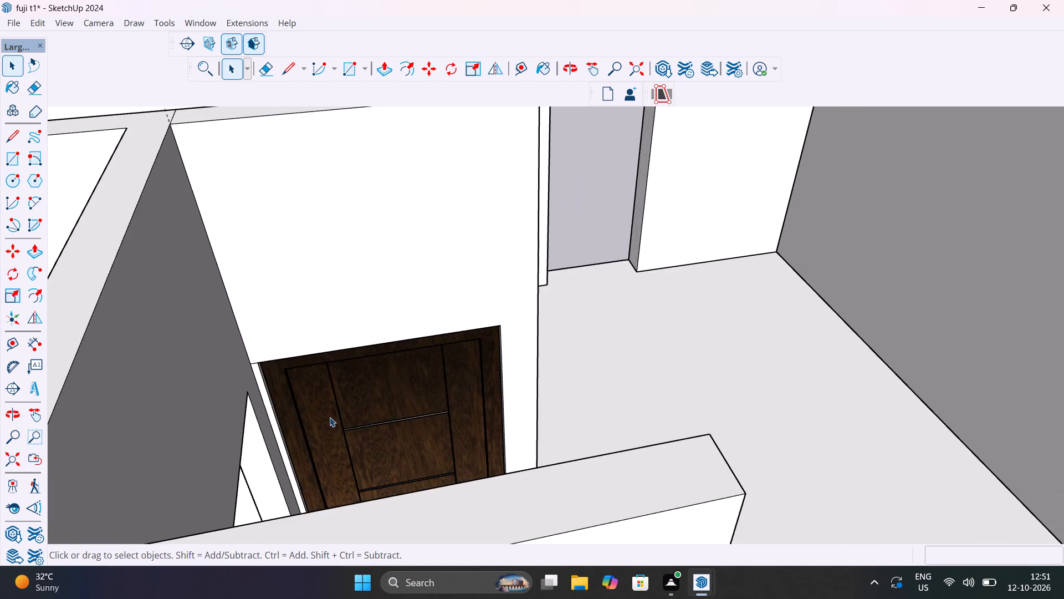
{"action": "middle_click_drag", "start_coordinate": [330, 417], "coordinate": [1040, 346]}
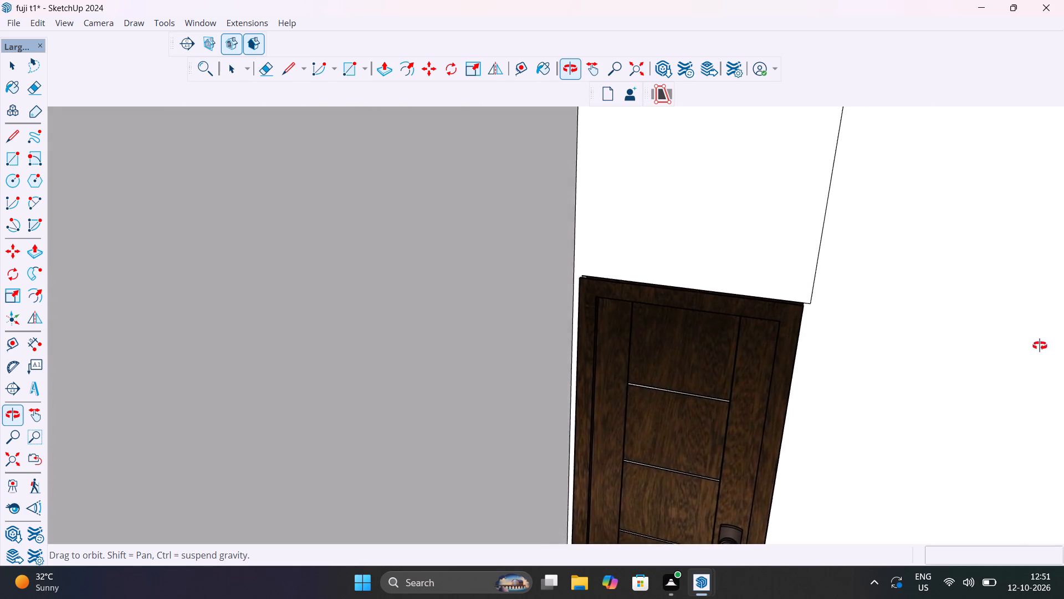
{"action": "middle_click_drag", "start_coordinate": [1040, 346], "coordinate": [1060, 375]}
{"action": "scroll", "coordinate": [948, 402], "scroll_direction": "down", "scroll_amount": 12}
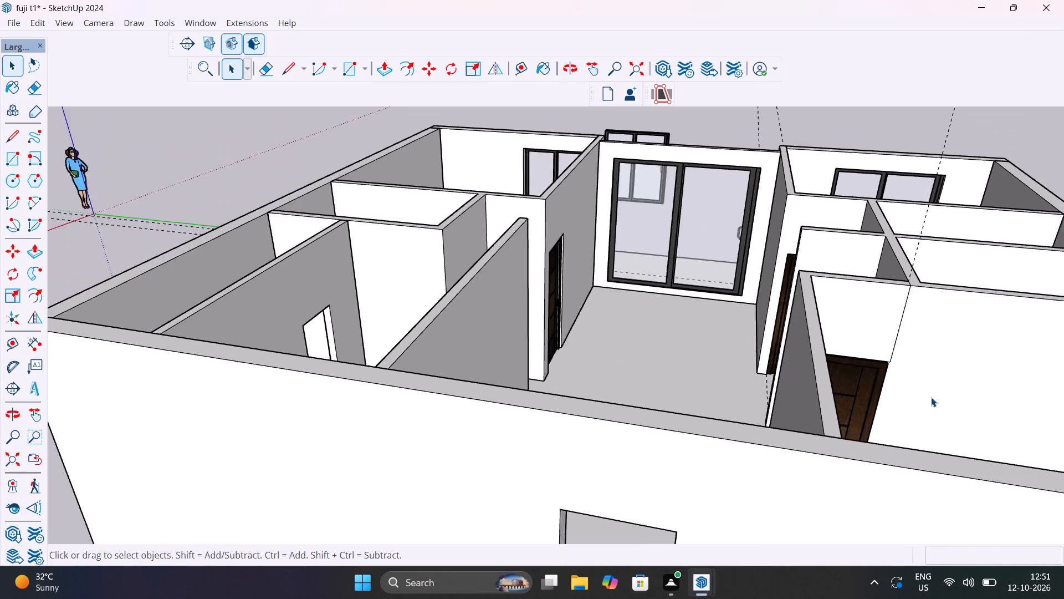
{"action": "scroll", "coordinate": [931, 397], "scroll_direction": "down", "scroll_amount": 2}
{"action": "middle_click_drag", "start_coordinate": [924, 384], "coordinate": [649, 418], "text": "shift"}
{"action": "middle_click_drag", "start_coordinate": [833, 354], "coordinate": [585, 383], "text": "shift"}
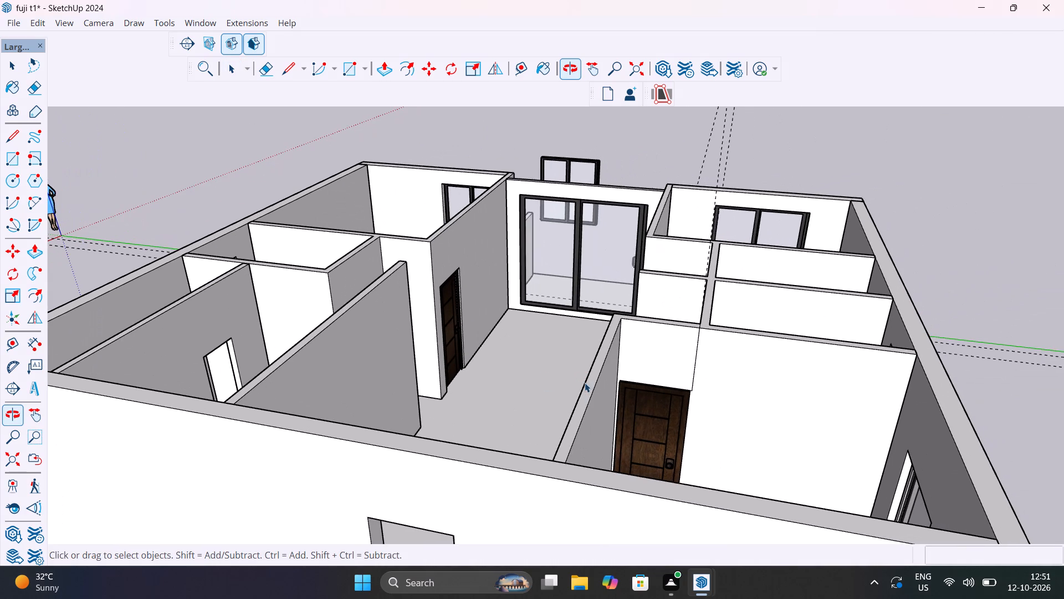
{"action": "double_click", "coordinate": [672, 373]}
{"action": "left_click", "coordinate": [676, 367]}
{"action": "scroll", "coordinate": [700, 370], "scroll_direction": "up", "scroll_amount": 5}
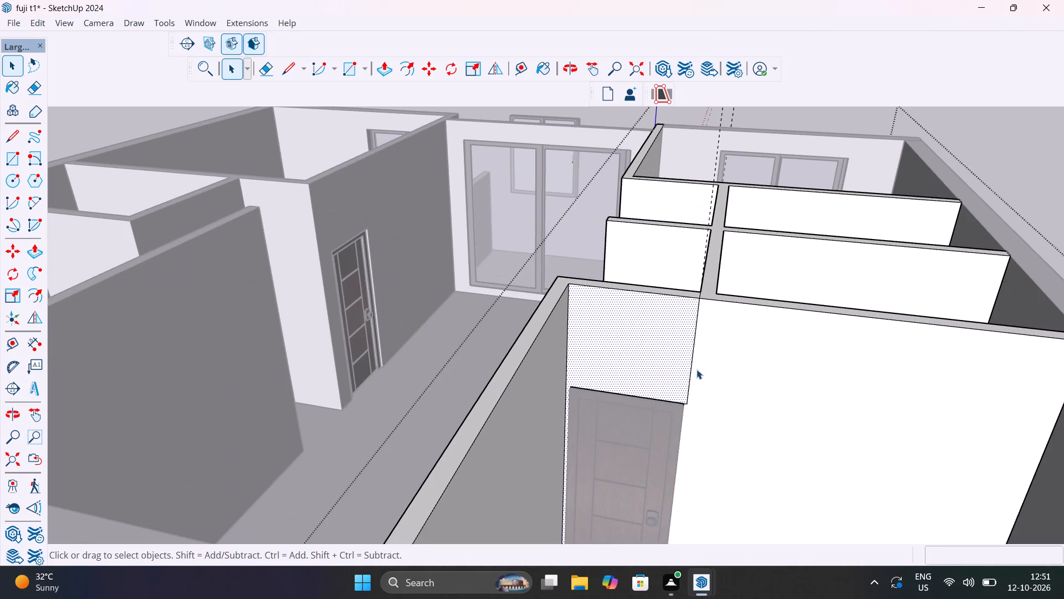
{"action": "left_click", "coordinate": [691, 358]}
{"action": "key", "text": "Delete"}
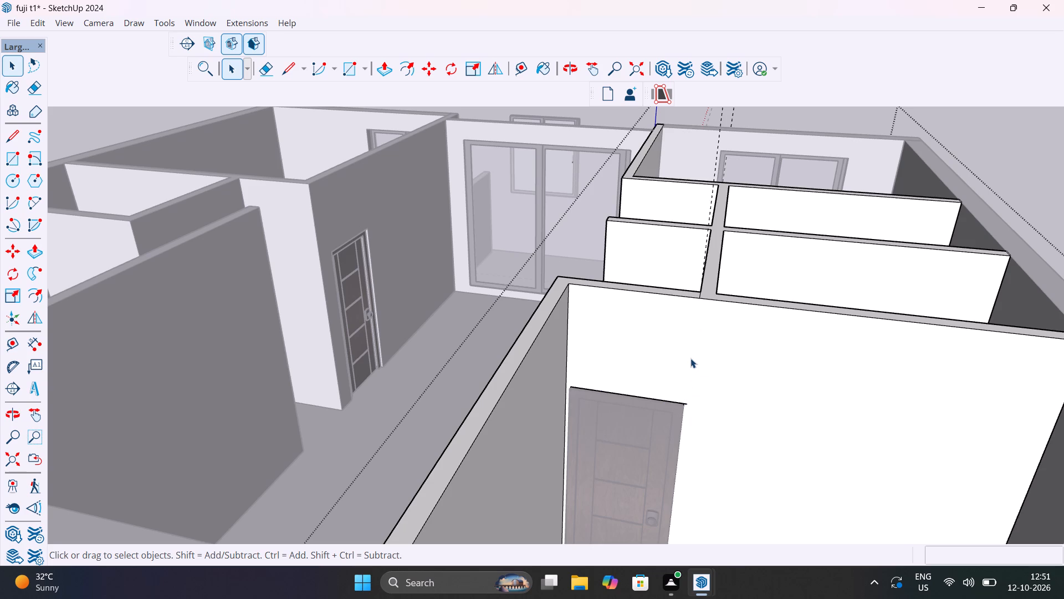
Delete the short stray edge extending past the new doorway's top corner.
{"action": "scroll", "coordinate": [686, 406], "scroll_direction": "up", "scroll_amount": 16}
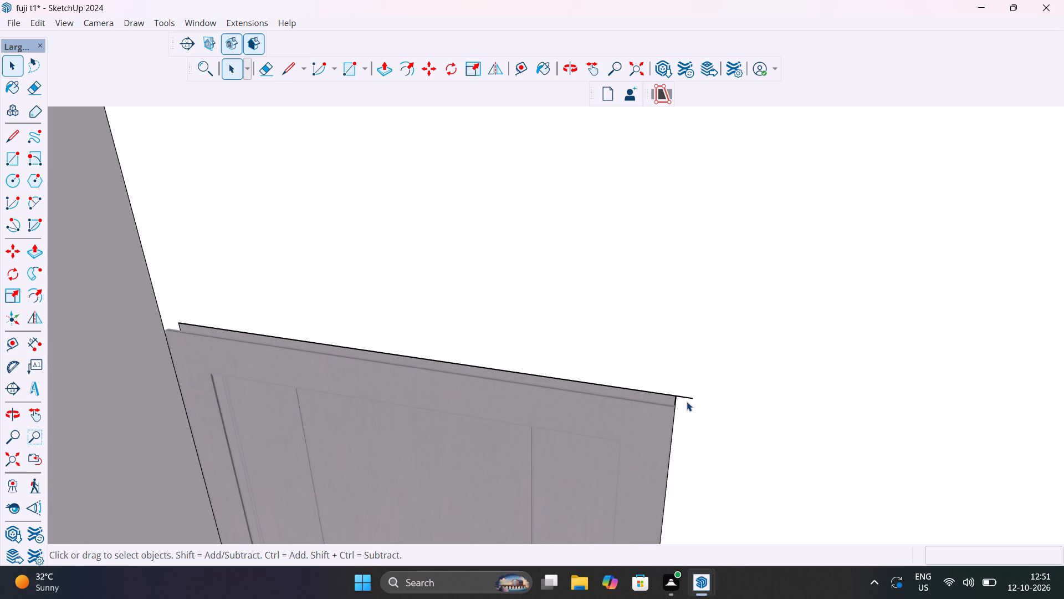
{"action": "left_click", "coordinate": [688, 399]}
{"action": "key", "text": "Delete"}
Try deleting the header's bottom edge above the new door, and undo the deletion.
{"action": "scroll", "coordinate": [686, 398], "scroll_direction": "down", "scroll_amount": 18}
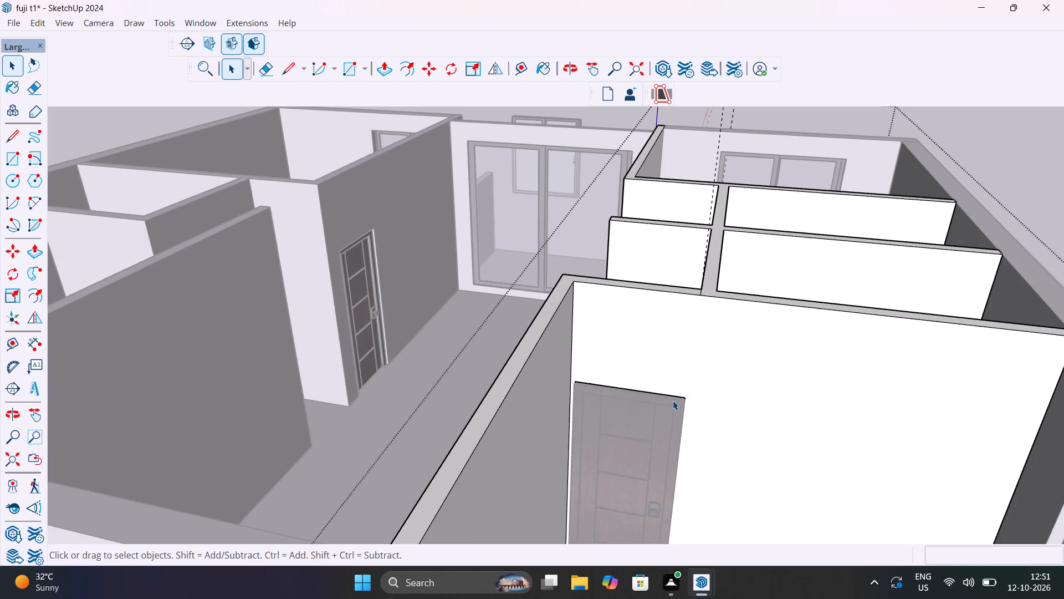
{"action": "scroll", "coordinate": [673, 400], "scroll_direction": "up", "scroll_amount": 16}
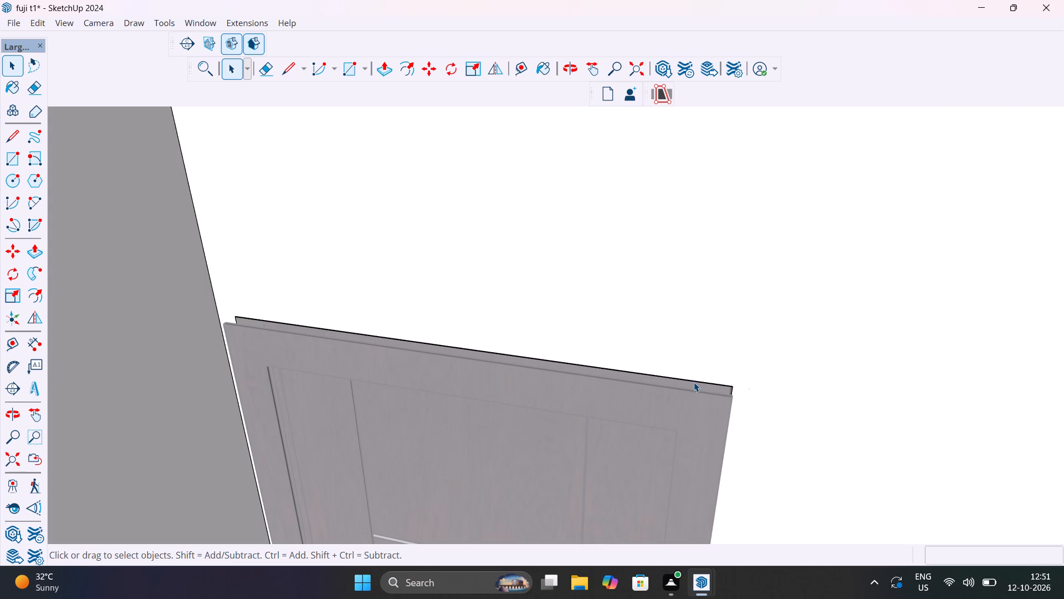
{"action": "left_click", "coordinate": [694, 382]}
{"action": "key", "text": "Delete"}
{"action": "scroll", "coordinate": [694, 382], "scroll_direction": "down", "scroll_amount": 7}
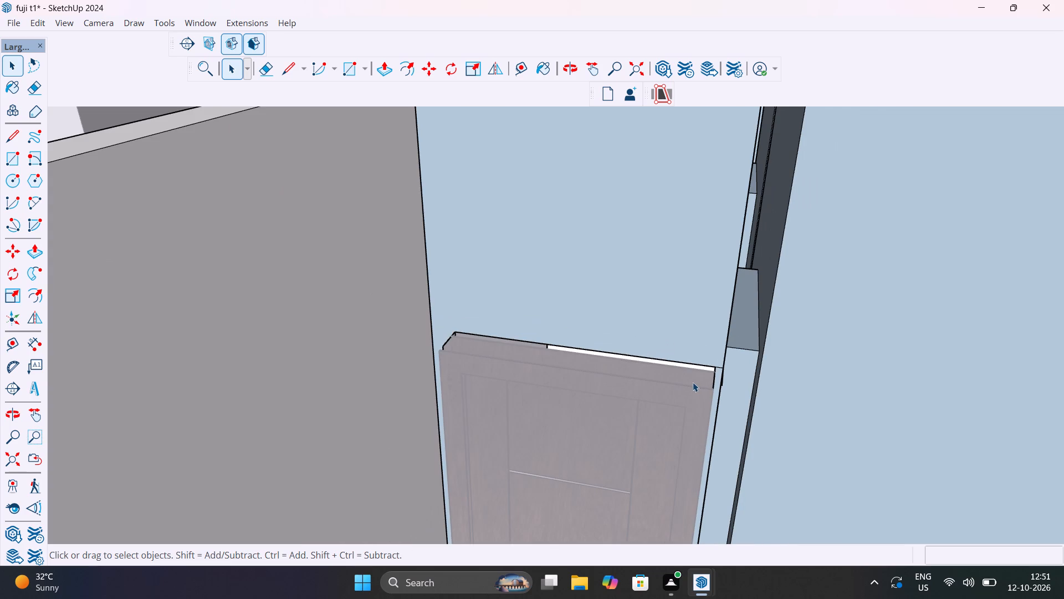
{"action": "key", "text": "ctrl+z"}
Check the new door's top corner against the opening and close the wall group.
{"action": "scroll", "coordinate": [709, 387], "scroll_direction": "up", "scroll_amount": 13}
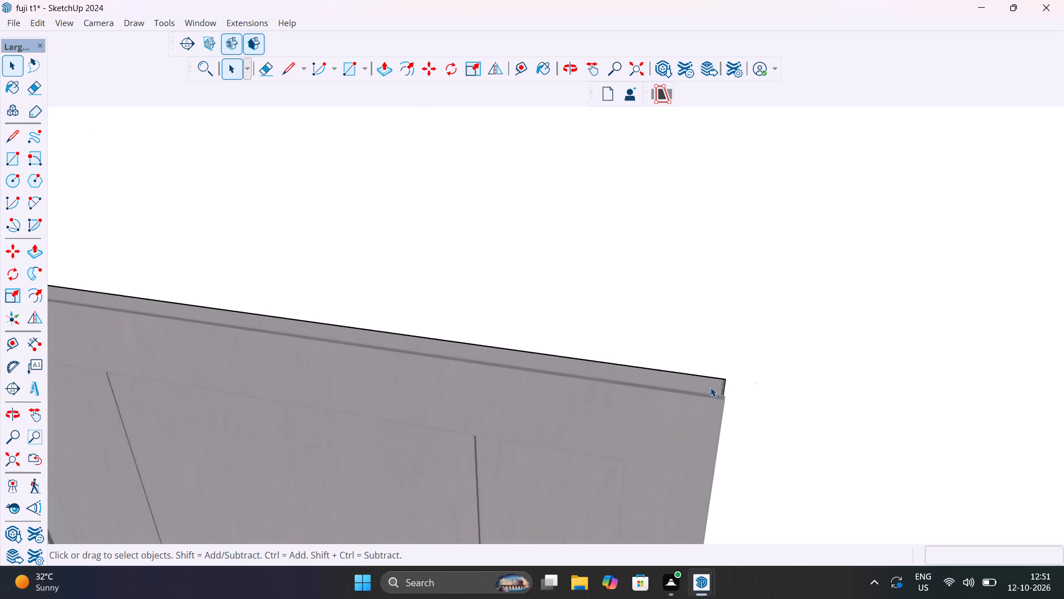
{"action": "scroll", "coordinate": [710, 387], "scroll_direction": "up", "scroll_amount": 5}
{"action": "middle_click_drag", "start_coordinate": [734, 408], "coordinate": [1063, 466]}
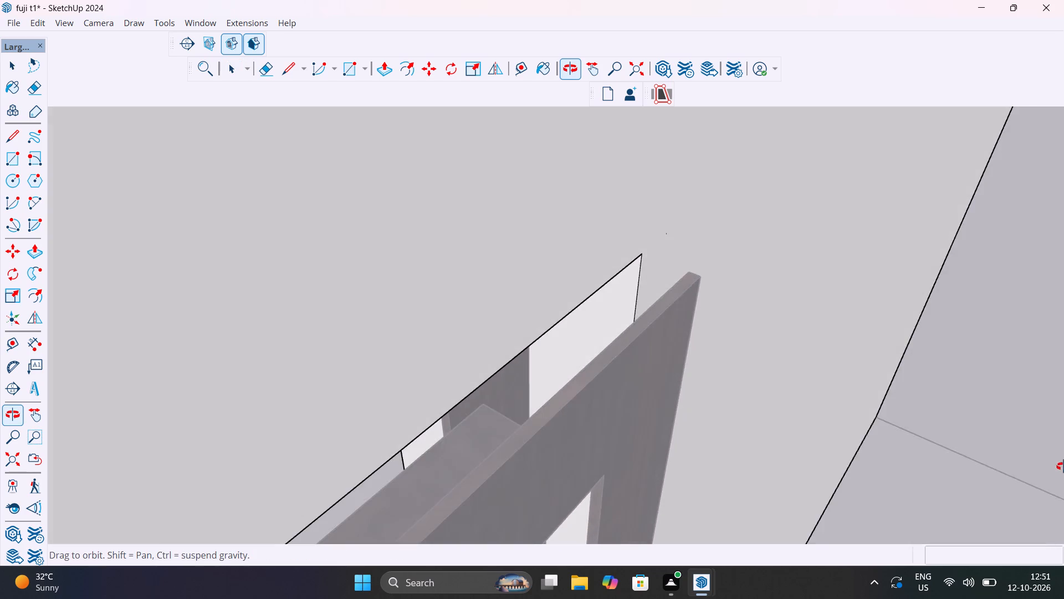
{"action": "middle_click_drag", "start_coordinate": [1063, 466], "coordinate": [513, 418]}
{"action": "scroll", "coordinate": [512, 422], "scroll_direction": "down", "scroll_amount": 8}
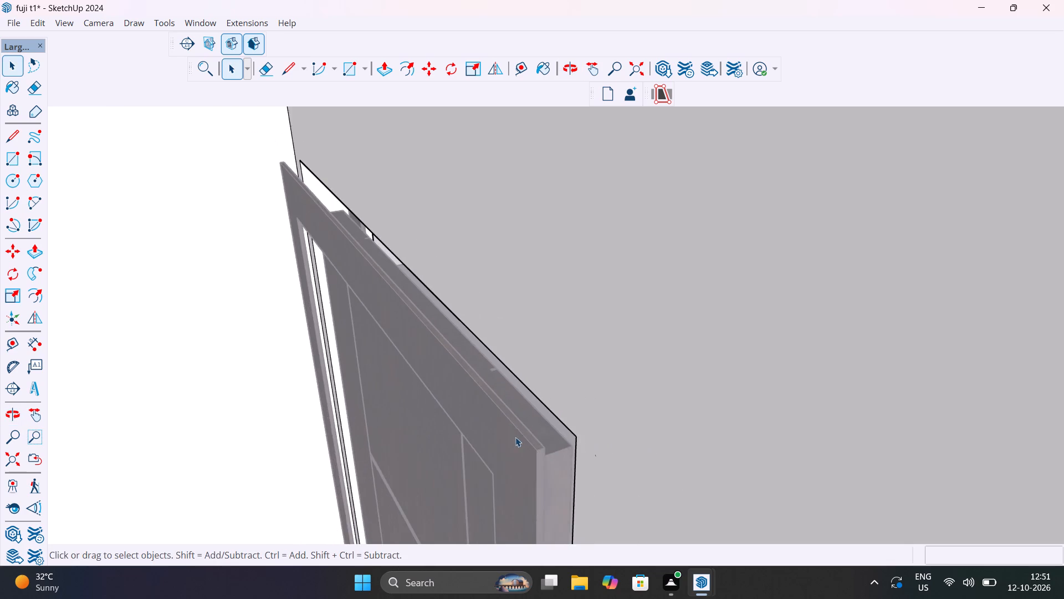
{"action": "scroll", "coordinate": [515, 437], "scroll_direction": "down", "scroll_amount": 20}
{"action": "scroll", "coordinate": [515, 437], "scroll_direction": "down", "scroll_amount": 3}
{"action": "scroll", "coordinate": [458, 444], "scroll_direction": "down", "scroll_amount": 14}
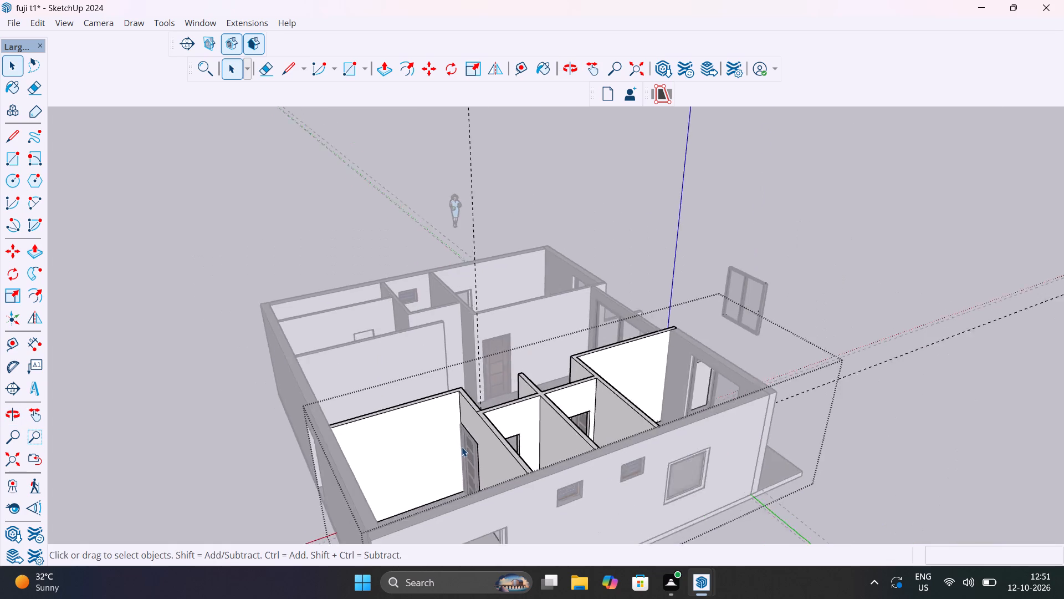
{"action": "left_click", "coordinate": [283, 461]}
Move the wooden door in the hall's long wall by its frame's bottom corner onto the jamb's bottom corner at the wall face.
{"action": "scroll", "coordinate": [457, 439], "scroll_direction": "up", "scroll_amount": 4}
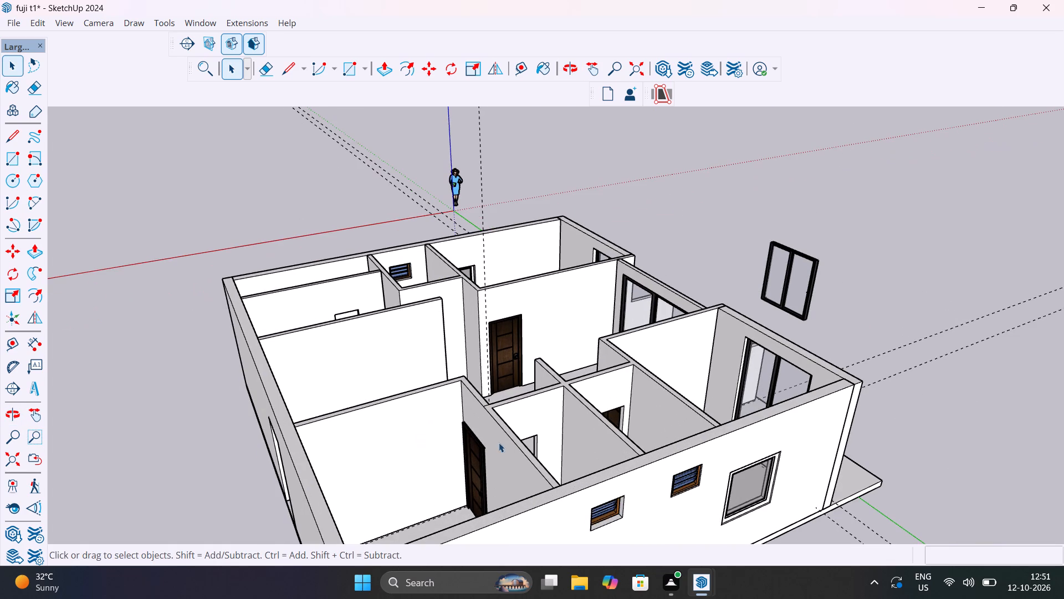
{"action": "scroll", "coordinate": [672, 365], "scroll_direction": "up", "scroll_amount": 10}
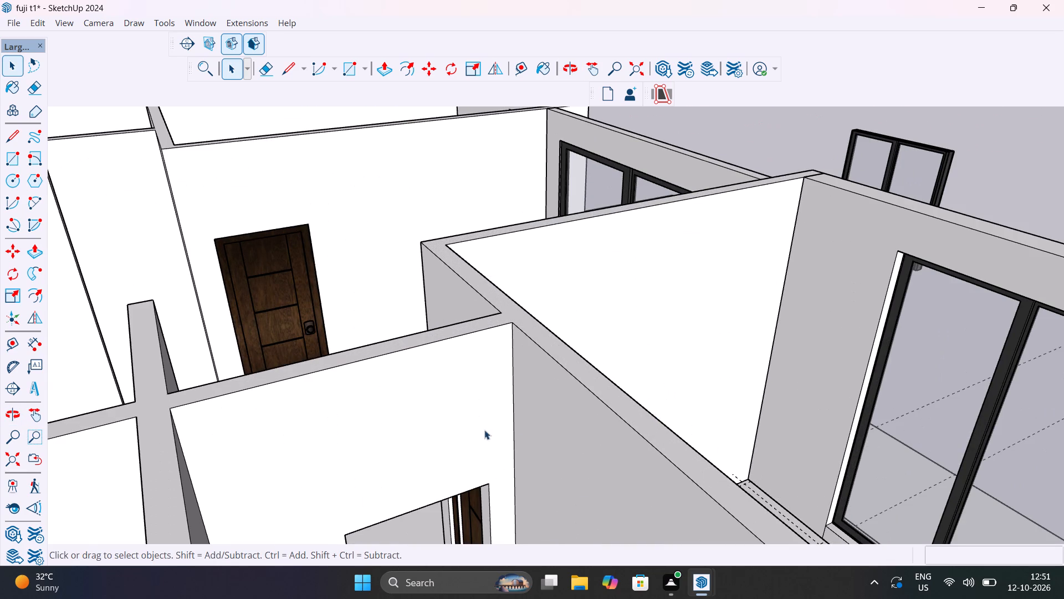
{"action": "middle_click_drag", "start_coordinate": [464, 435], "coordinate": [372, 522]}
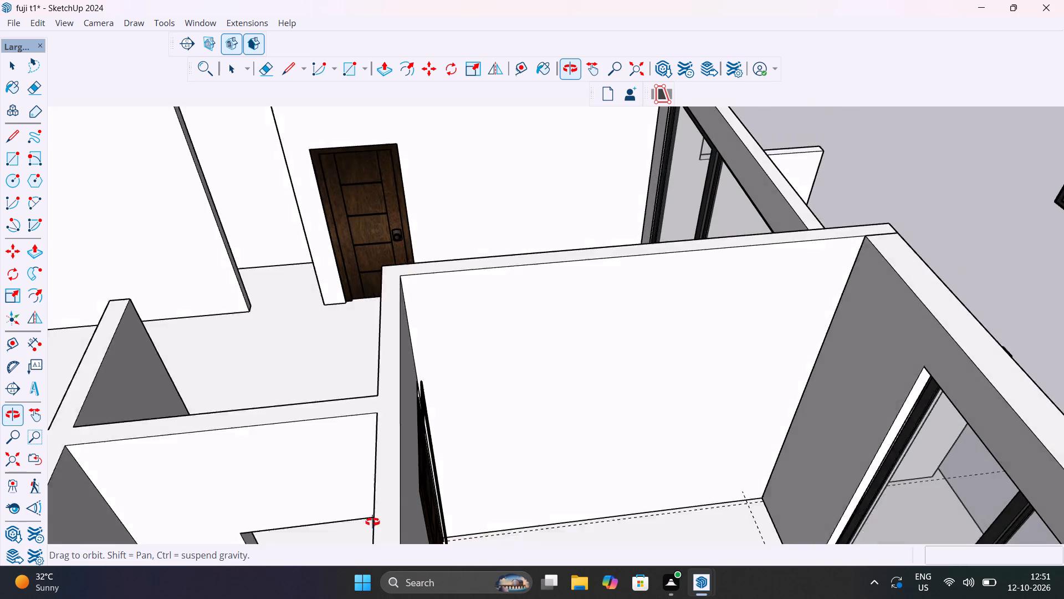
{"action": "middle_click_drag", "start_coordinate": [372, 522], "coordinate": [281, 484]}
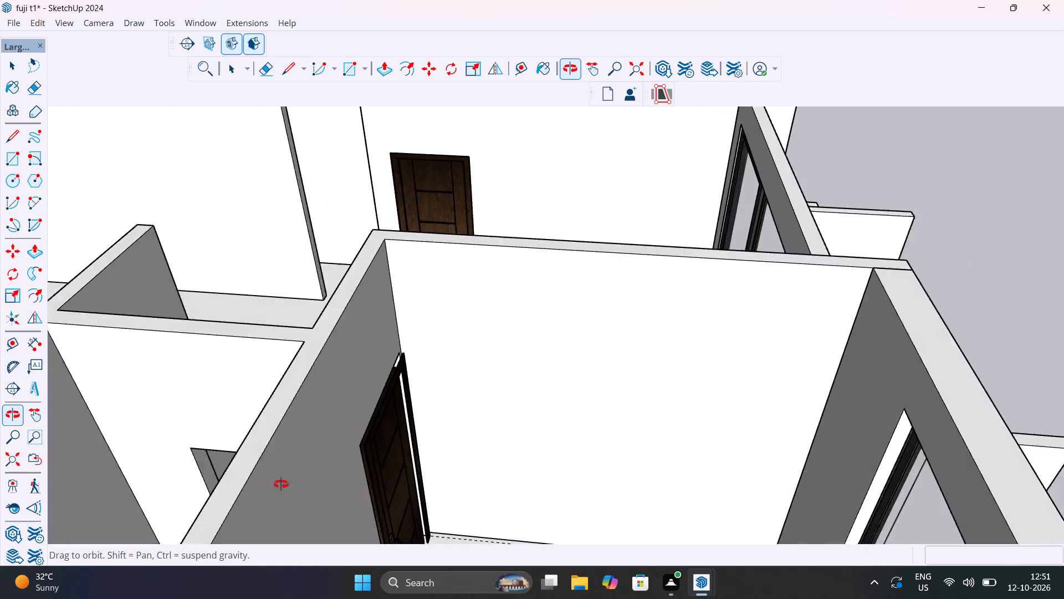
{"action": "middle_click_drag", "start_coordinate": [281, 484], "coordinate": [332, 465]}
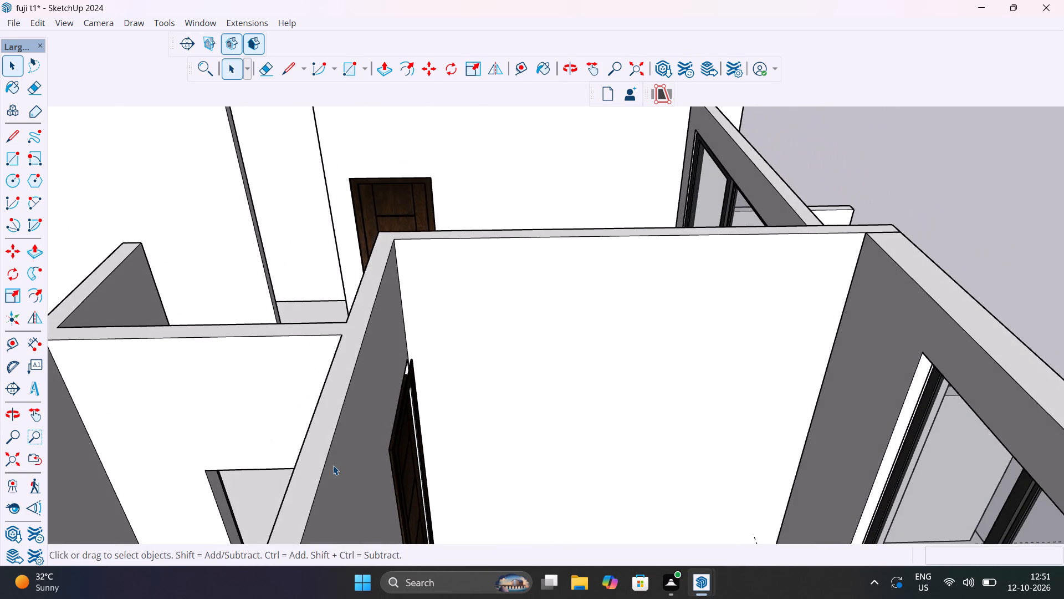
{"action": "scroll", "coordinate": [333, 465], "scroll_direction": "down", "scroll_amount": 20}
{"action": "scroll", "coordinate": [333, 465], "scroll_direction": "down", "scroll_amount": 2}
{"action": "scroll", "coordinate": [314, 395], "scroll_direction": "up", "scroll_amount": 6}
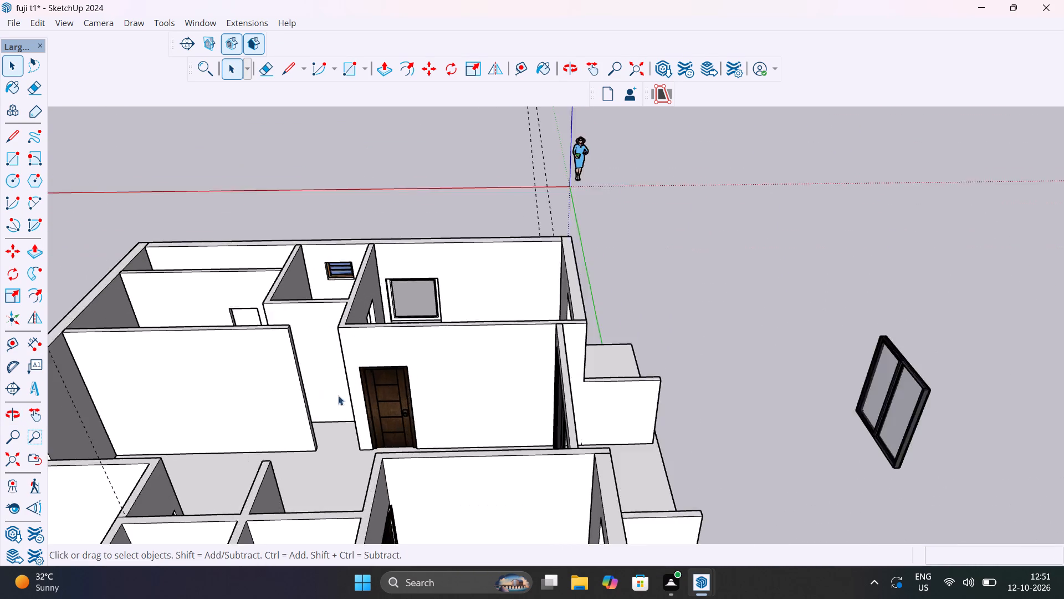
{"action": "scroll", "coordinate": [338, 395], "scroll_direction": "up", "scroll_amount": 17}
{"action": "middle_click_drag", "start_coordinate": [412, 380], "coordinate": [764, 528]}
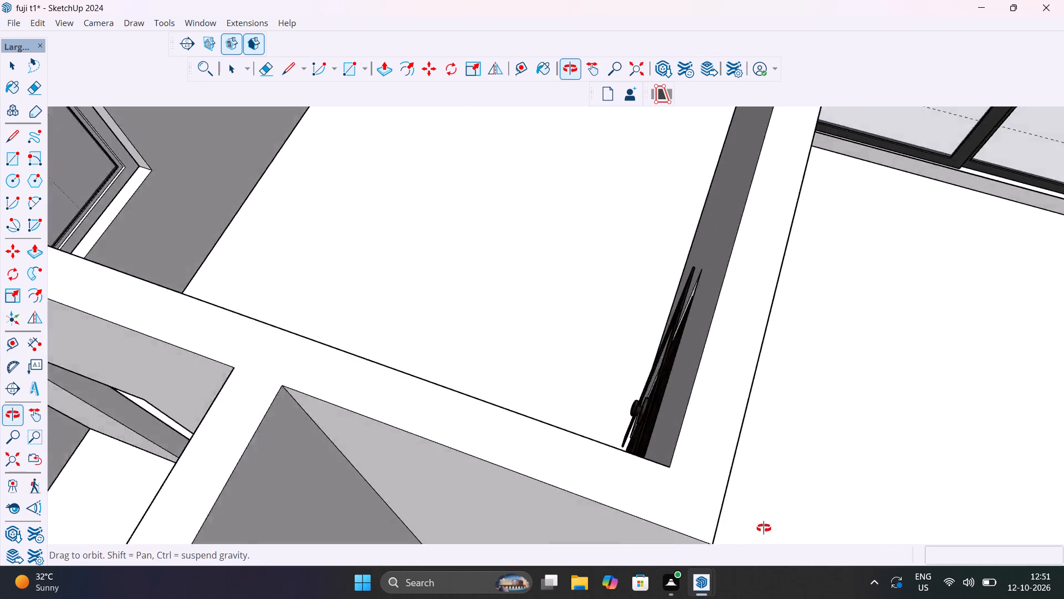
{"action": "middle_click_drag", "start_coordinate": [764, 528], "coordinate": [525, 321]}
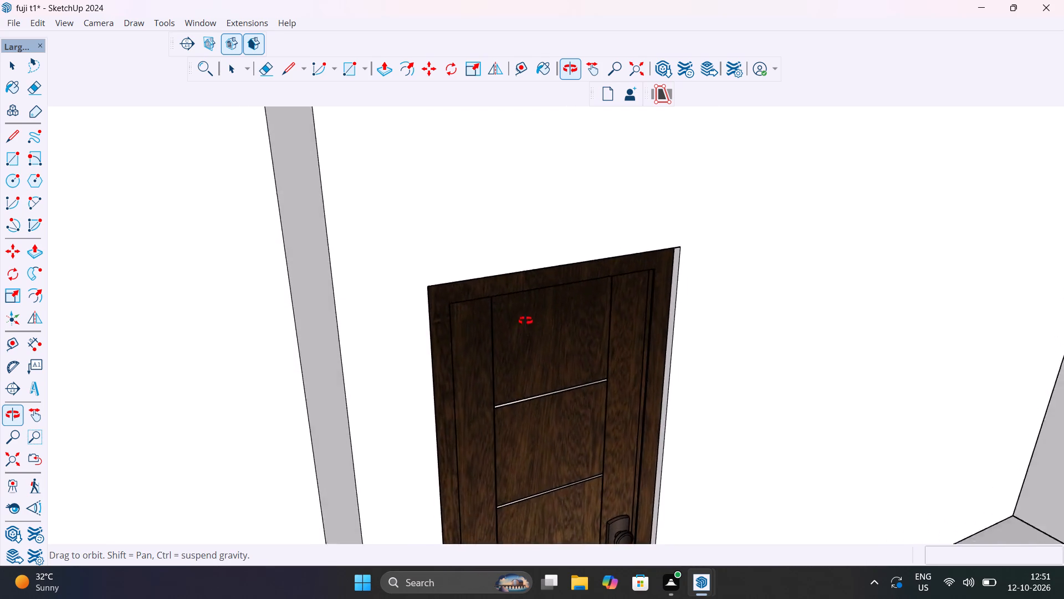
{"action": "middle_click_drag", "start_coordinate": [525, 321], "coordinate": [302, 141]}
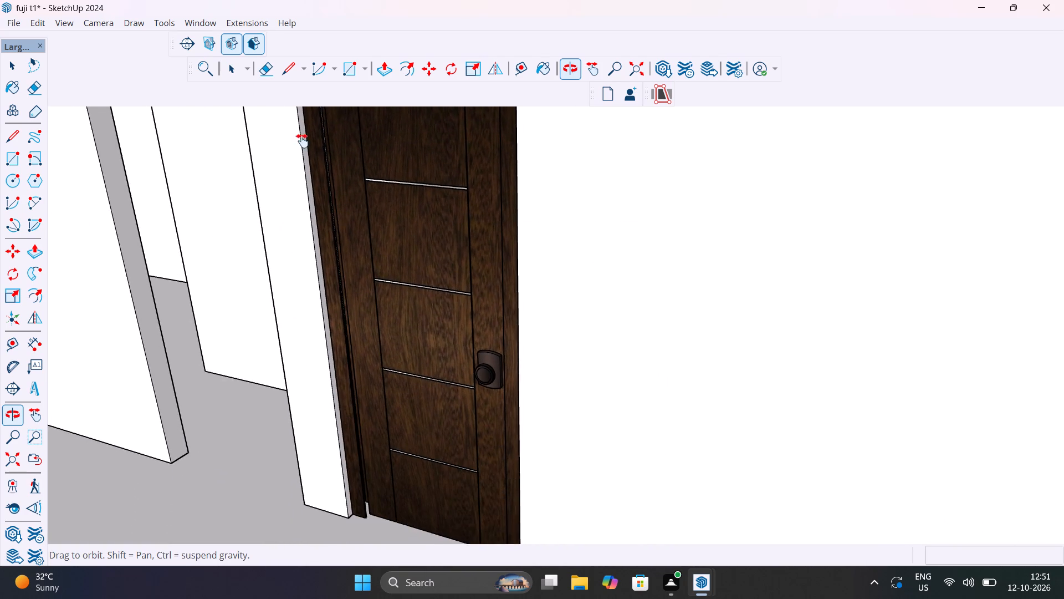
{"action": "middle_click_drag", "start_coordinate": [302, 141], "coordinate": [305, 134]}
{"action": "scroll", "coordinate": [364, 450], "scroll_direction": "up", "scroll_amount": 7}
{"action": "middle_click_drag", "start_coordinate": [381, 489], "coordinate": [374, 328], "text": "shift"}
{"action": "scroll", "coordinate": [374, 328], "scroll_direction": "up", "scroll_amount": 1, "text": "shift"}
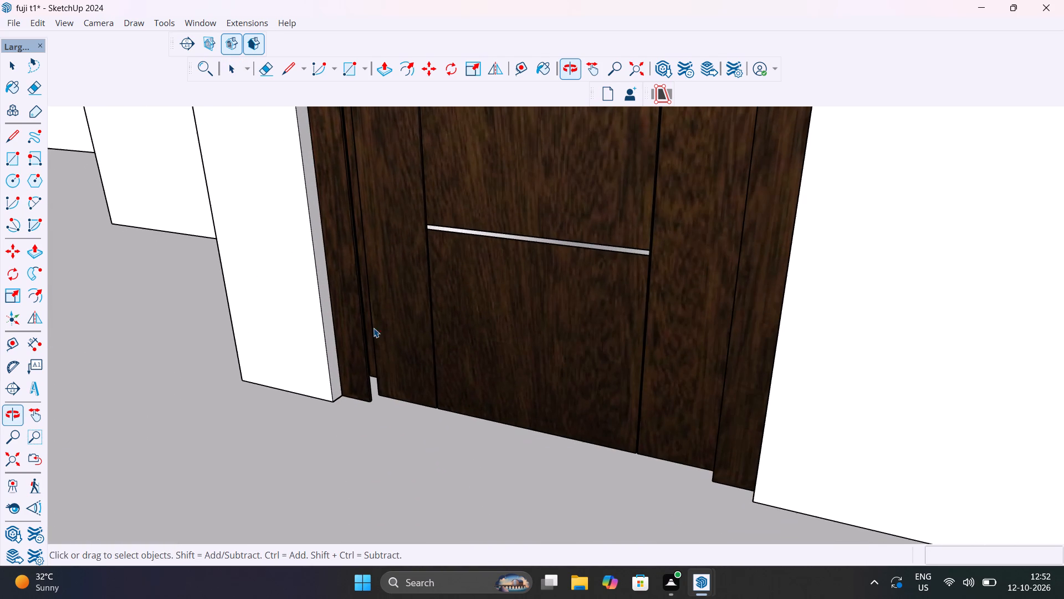
{"action": "left_click", "coordinate": [373, 377]}
{"action": "key", "text": "m"}
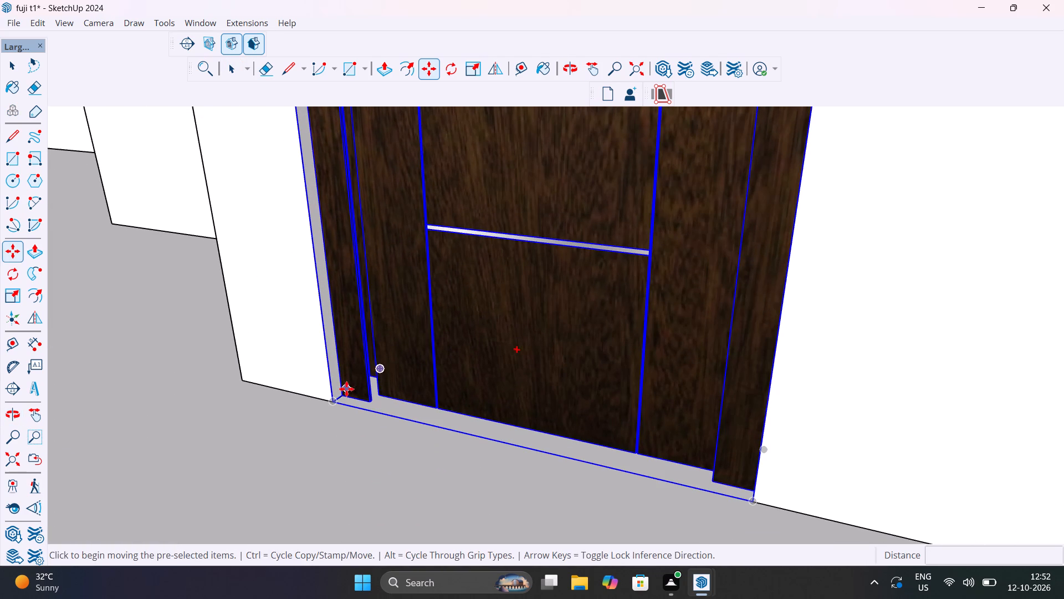
{"action": "left_click", "coordinate": [343, 393]}
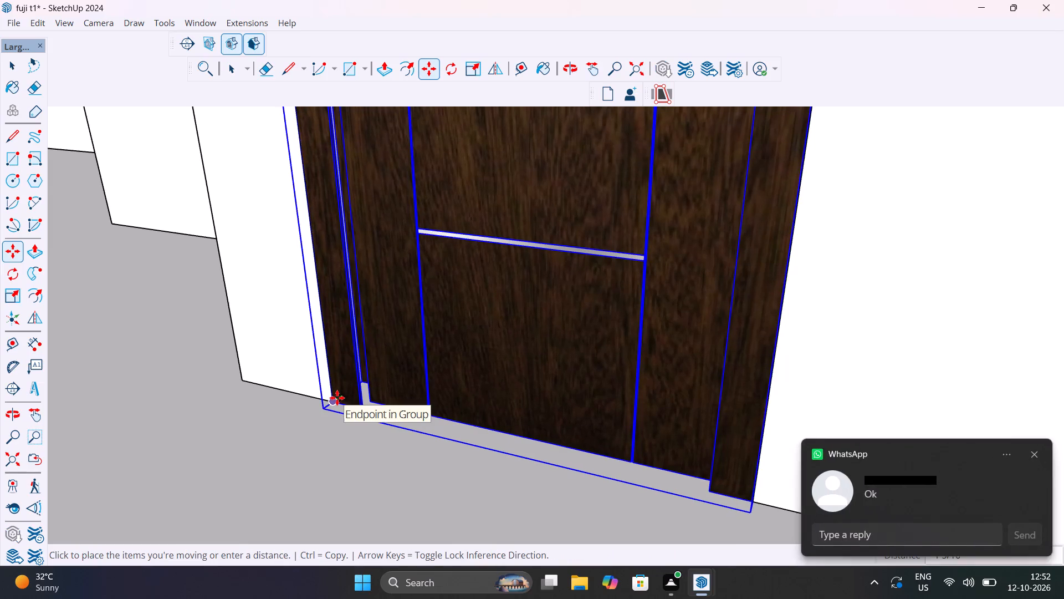
{"action": "scroll", "coordinate": [337, 398], "scroll_direction": "up", "scroll_amount": 10}
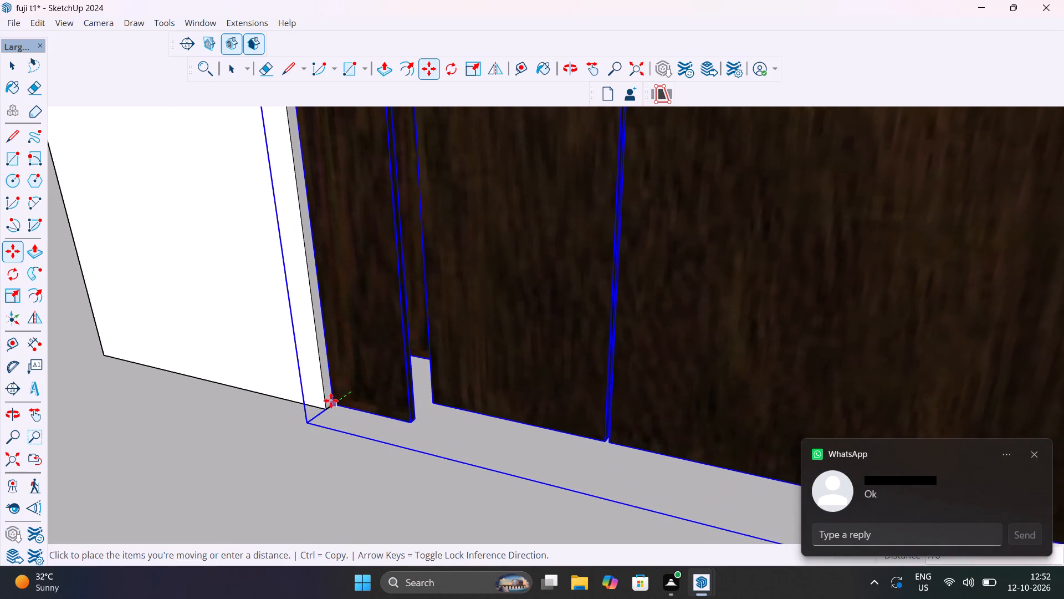
{"action": "left_click", "coordinate": [328, 404]}
Examine the placed doors and remaining doorways across the rooms, ending at the moved door seen from inside its room.
{"action": "scroll", "coordinate": [366, 418], "scroll_direction": "down", "scroll_amount": 20}
{"action": "scroll", "coordinate": [366, 418], "scroll_direction": "down", "scroll_amount": 1}
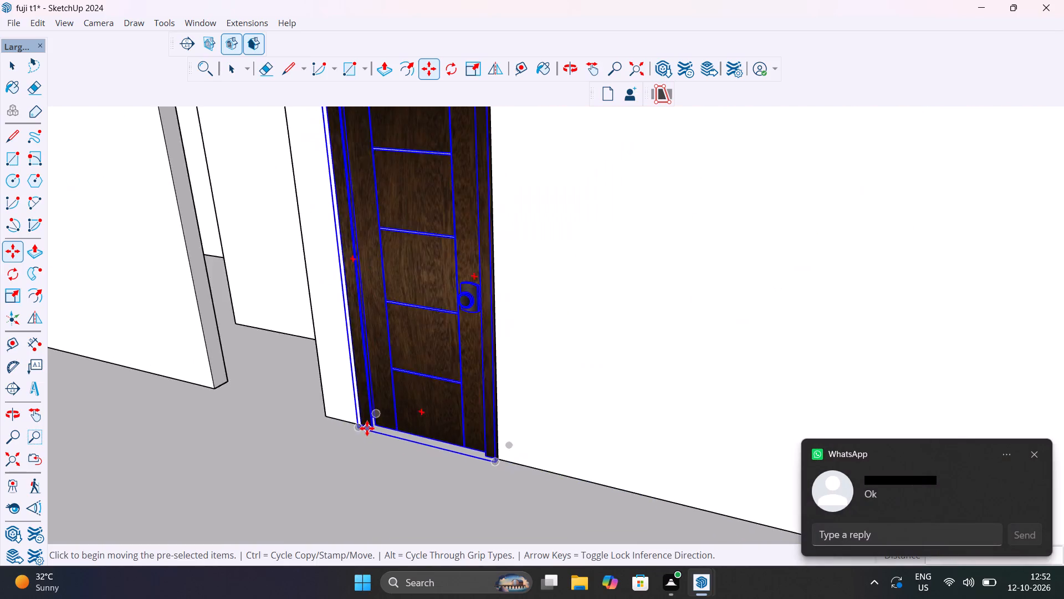
{"action": "scroll", "coordinate": [367, 428], "scroll_direction": "down", "scroll_amount": 8}
{"action": "left_click", "coordinate": [11, 461]}
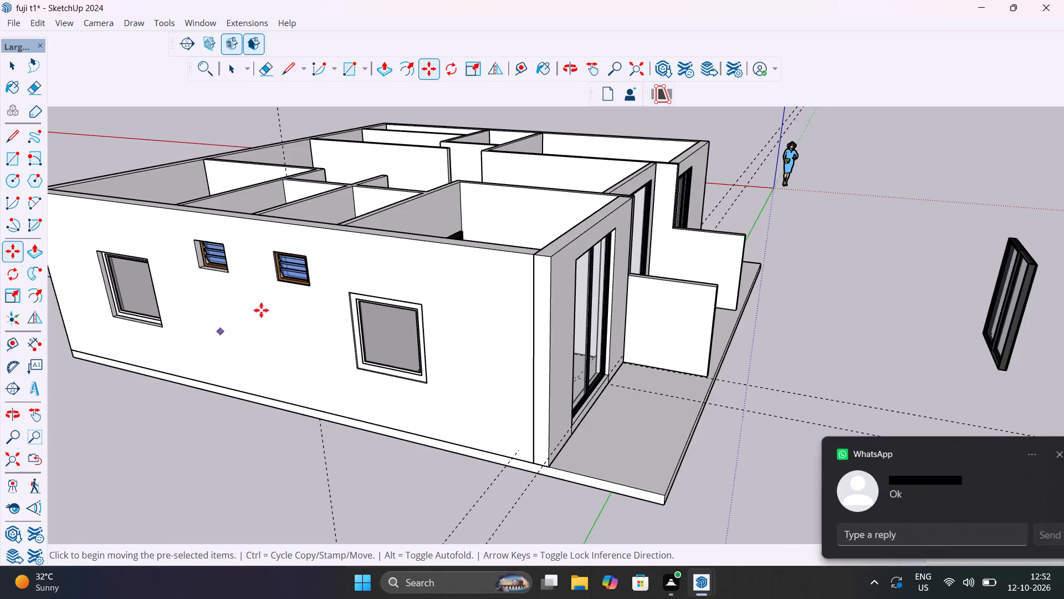
{"action": "scroll", "coordinate": [416, 194], "scroll_direction": "up", "scroll_amount": 7}
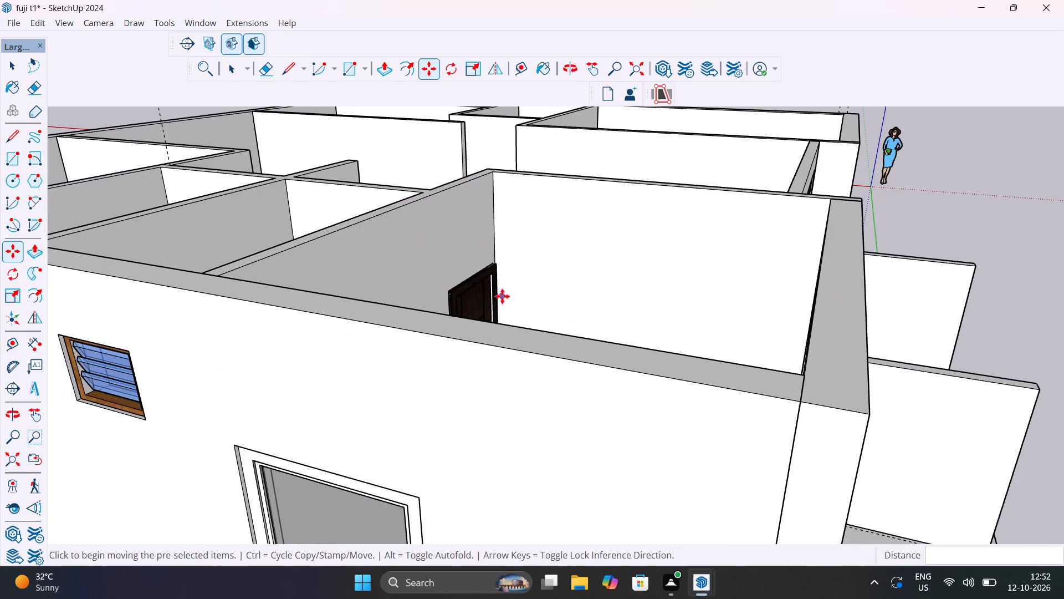
{"action": "middle_click_drag", "start_coordinate": [504, 297], "coordinate": [583, 398]}
{"action": "scroll", "coordinate": [366, 407], "scroll_direction": "down", "scroll_amount": 8}
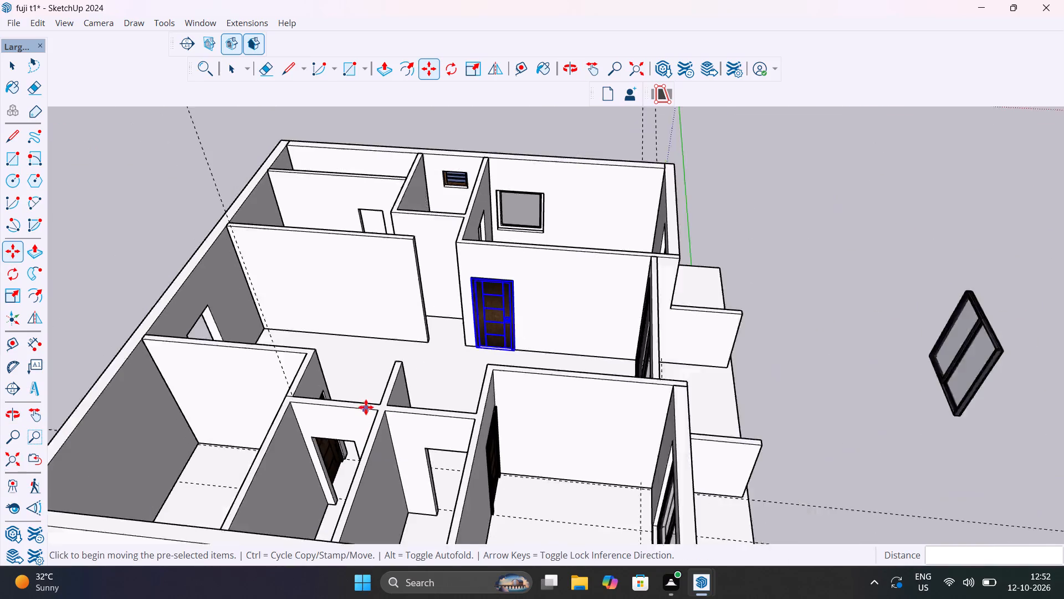
{"action": "scroll", "coordinate": [366, 407], "scroll_direction": "down", "scroll_amount": 7}
{"action": "middle_click_drag", "start_coordinate": [410, 451], "coordinate": [546, 365]}
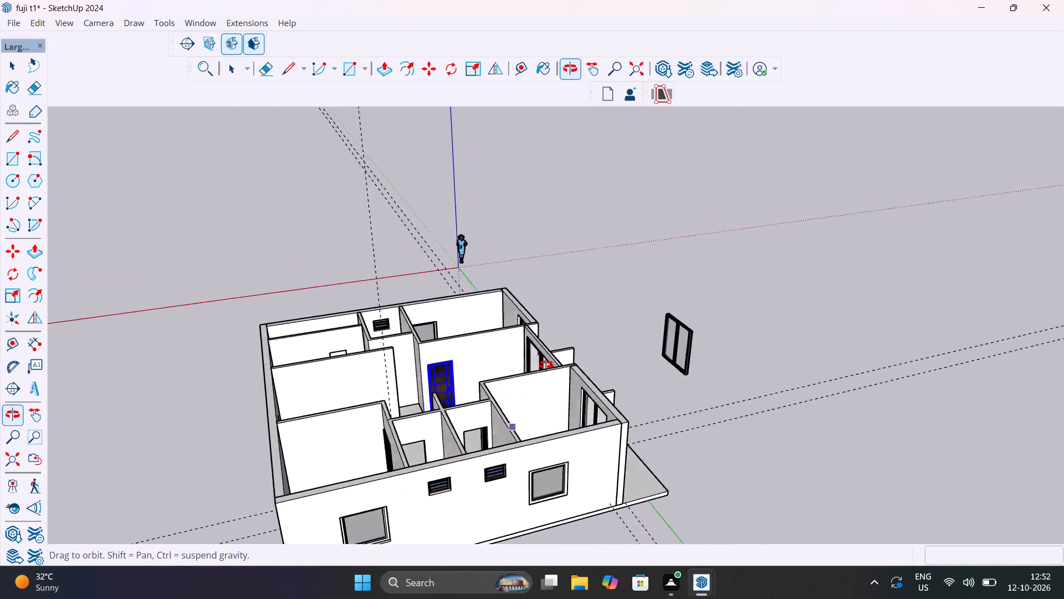
{"action": "middle_click_drag", "start_coordinate": [546, 365], "coordinate": [779, 425]}
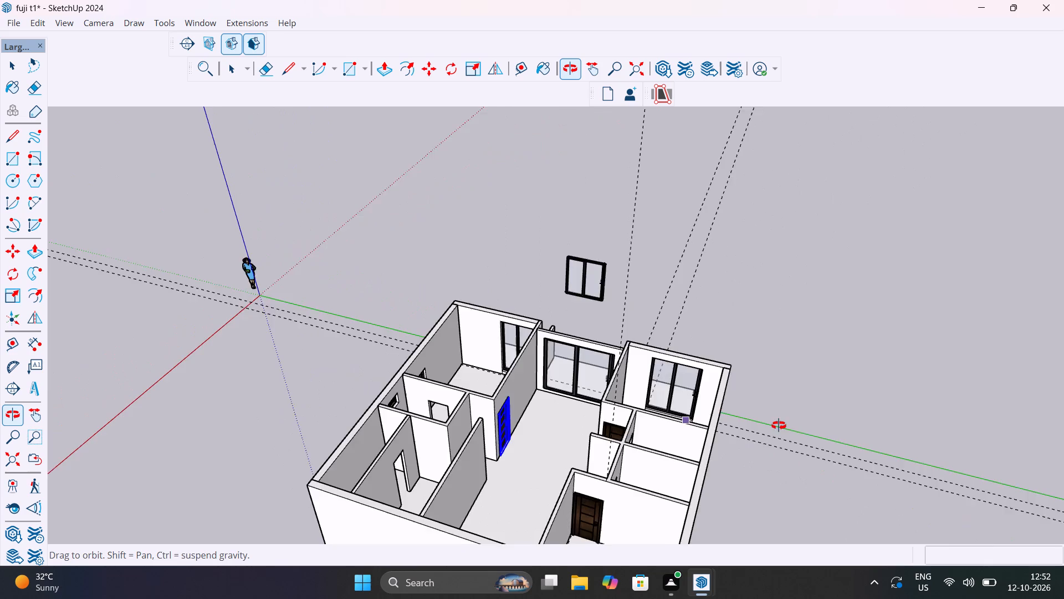
{"action": "middle_click_drag", "start_coordinate": [779, 425], "coordinate": [360, 502]}
{"action": "scroll", "coordinate": [391, 438], "scroll_direction": "up", "scroll_amount": 16}
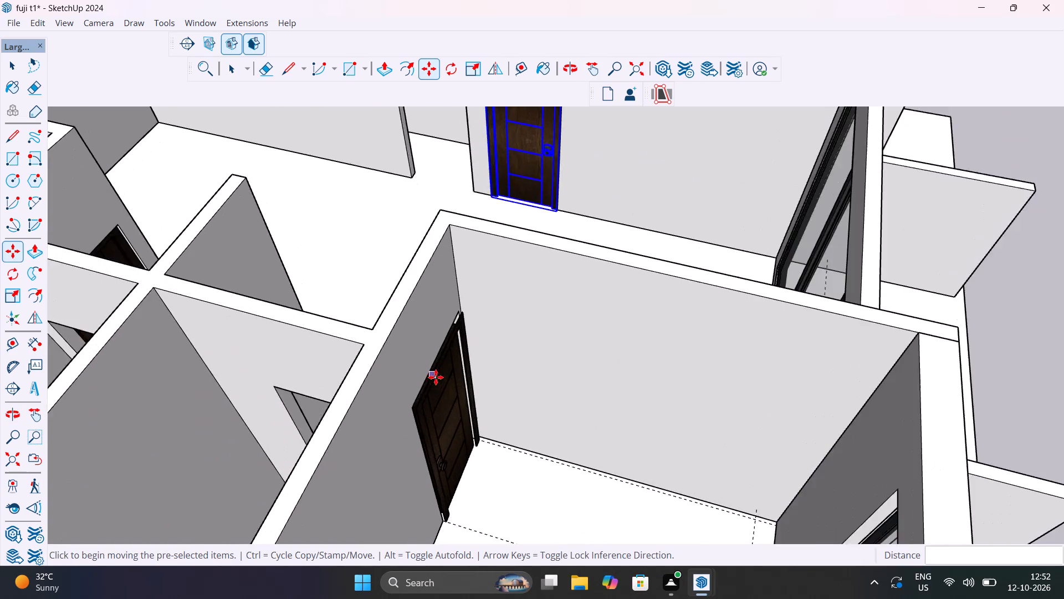
{"action": "scroll", "coordinate": [436, 377], "scroll_direction": "up", "scroll_amount": 7}
{"action": "middle_click_drag", "start_coordinate": [430, 407], "coordinate": [664, 412]}
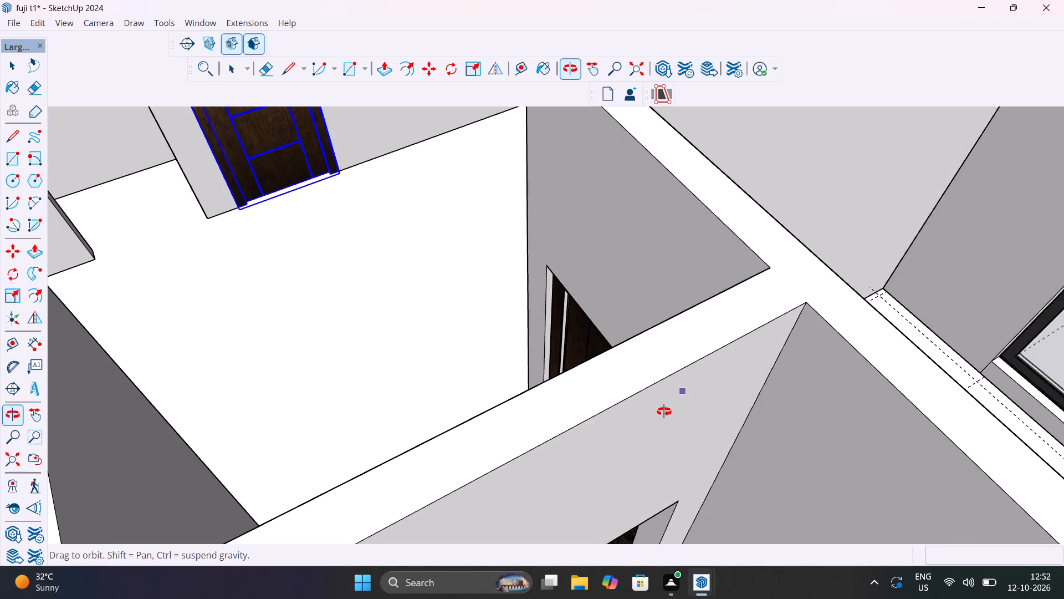
{"action": "middle_click_drag", "start_coordinate": [664, 412], "coordinate": [480, 455]}
{"action": "scroll", "coordinate": [480, 455], "scroll_direction": "down", "scroll_amount": 17}
{"action": "scroll", "coordinate": [264, 448], "scroll_direction": "up", "scroll_amount": 4}
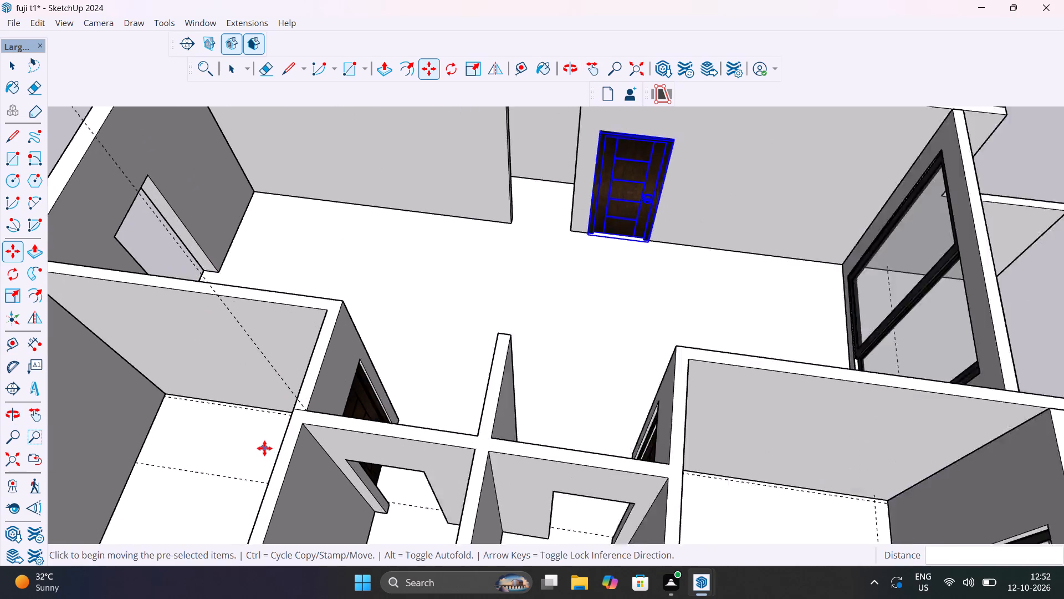
{"action": "scroll", "coordinate": [264, 448], "scroll_direction": "up", "scroll_amount": 13}
{"action": "middle_click_drag", "start_coordinate": [320, 435], "coordinate": [269, 422]}
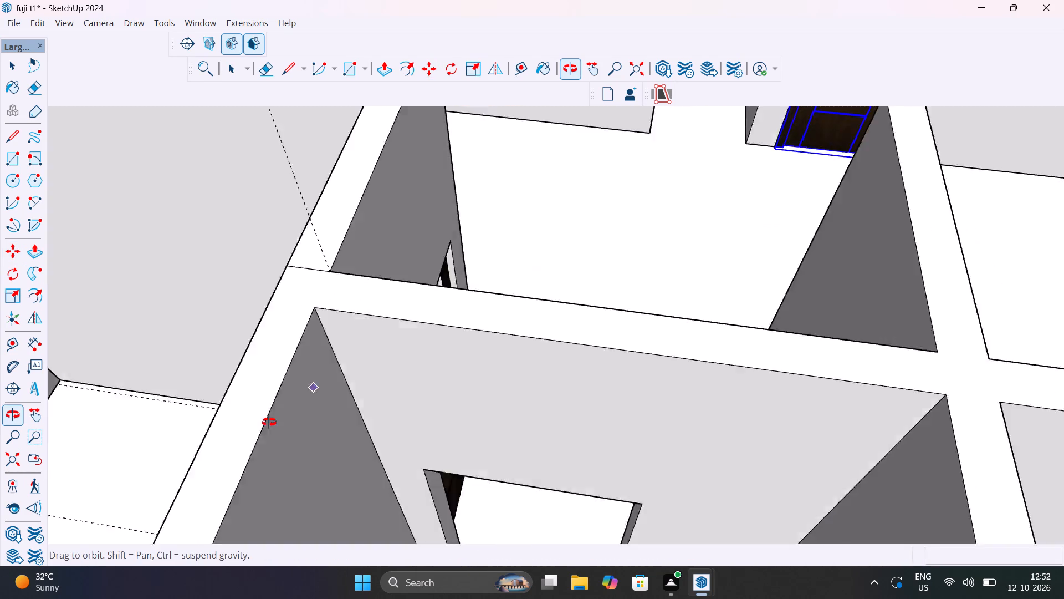
{"action": "middle_click_drag", "start_coordinate": [269, 422], "coordinate": [218, 442]}
{"action": "scroll", "coordinate": [511, 412], "scroll_direction": "down", "scroll_amount": 20}
{"action": "scroll", "coordinate": [511, 412], "scroll_direction": "down", "scroll_amount": 2}
{"action": "middle_click_drag", "start_coordinate": [682, 306], "coordinate": [336, 306]}
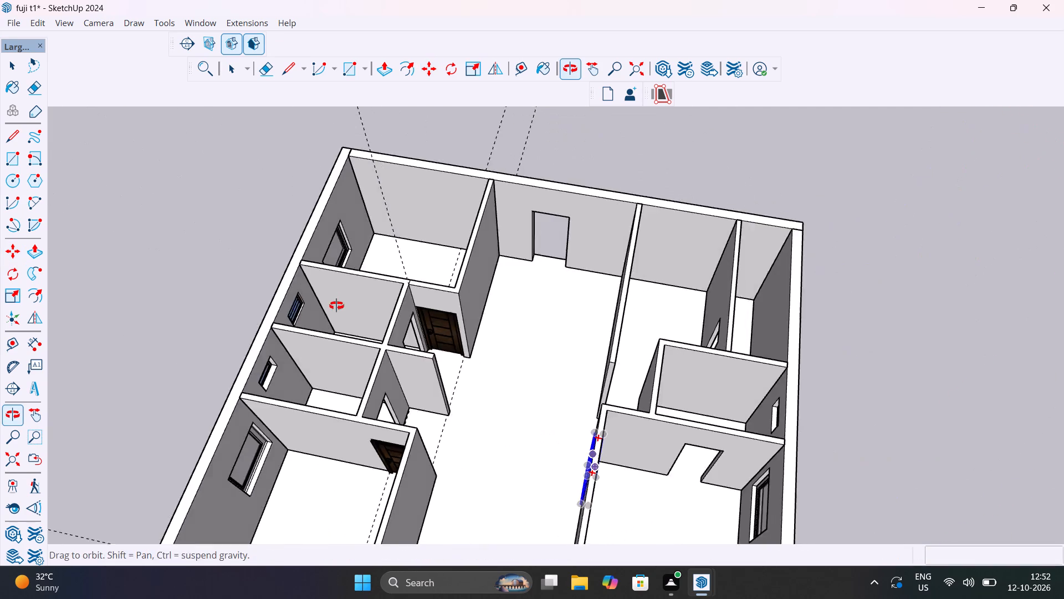
{"action": "middle_click_drag", "start_coordinate": [336, 306], "coordinate": [326, 305]}
{"action": "scroll", "coordinate": [589, 486], "scroll_direction": "up", "scroll_amount": 19}
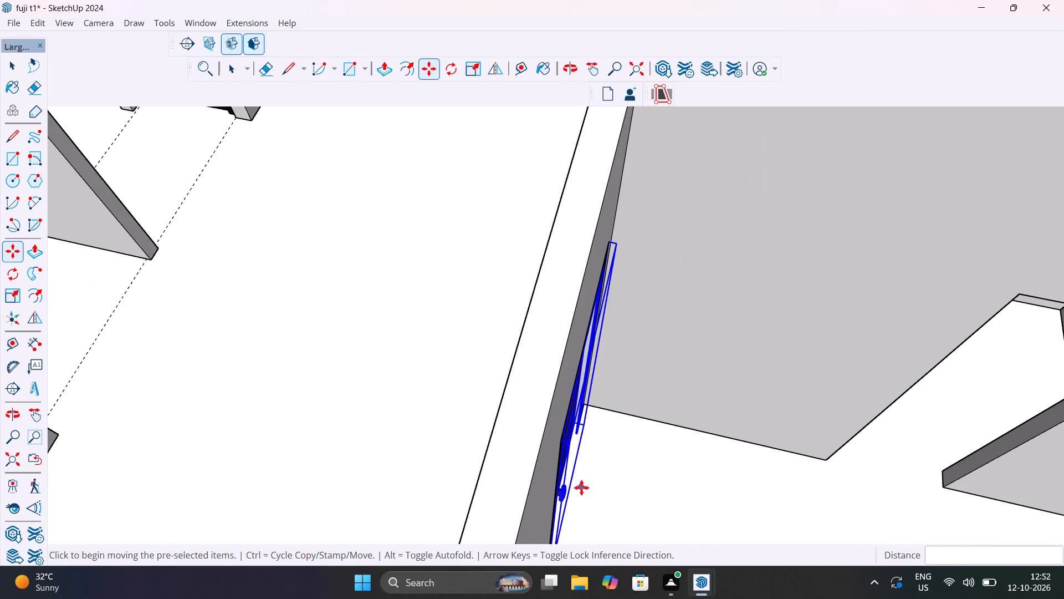
{"action": "middle_click_drag", "start_coordinate": [581, 488], "coordinate": [483, 408]}
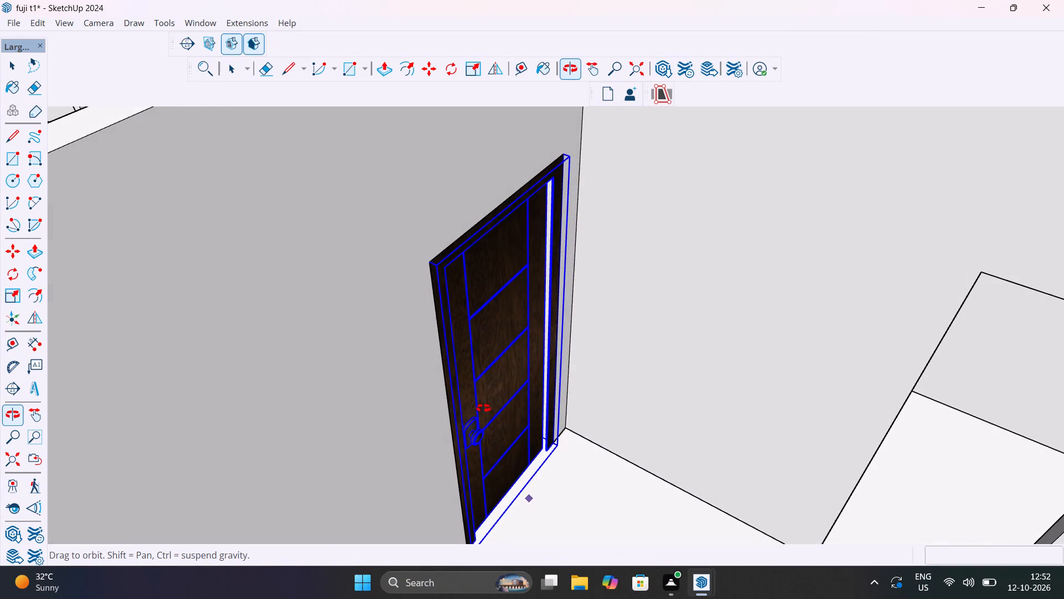
{"action": "middle_click_drag", "start_coordinate": [483, 408], "coordinate": [546, 451]}
End the move and deselect the door.
{"action": "key", "text": "space"}
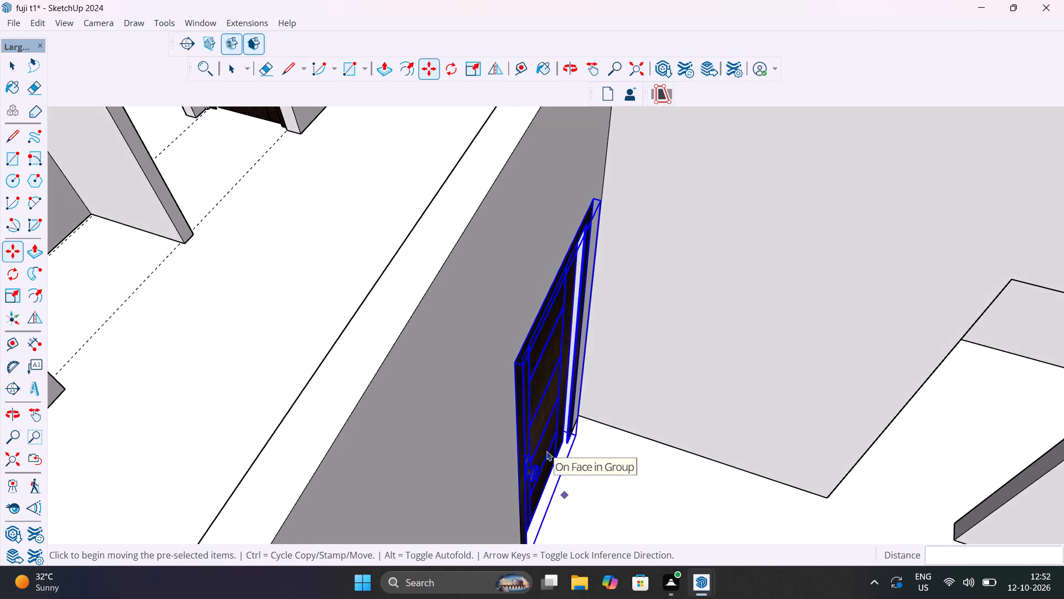
{"action": "scroll", "coordinate": [546, 451], "scroll_direction": "down", "scroll_amount": 12}
{"action": "left_click", "coordinate": [899, 370]}
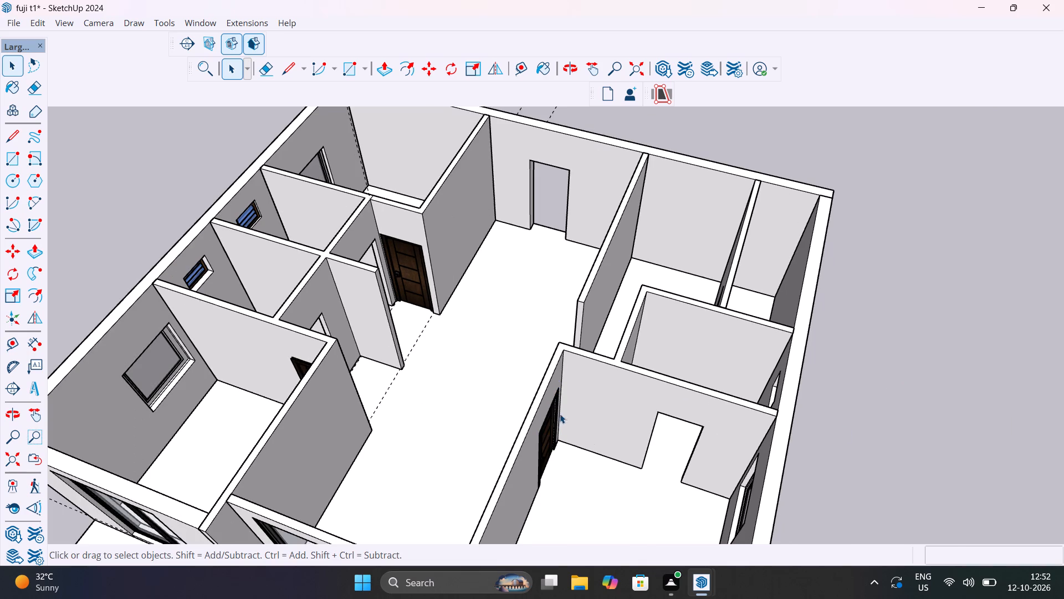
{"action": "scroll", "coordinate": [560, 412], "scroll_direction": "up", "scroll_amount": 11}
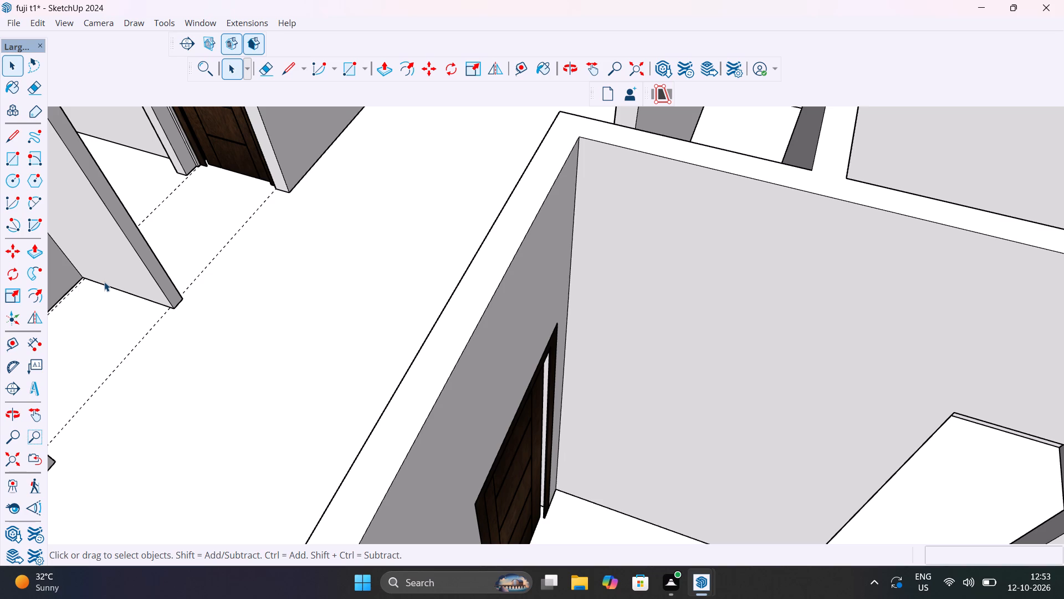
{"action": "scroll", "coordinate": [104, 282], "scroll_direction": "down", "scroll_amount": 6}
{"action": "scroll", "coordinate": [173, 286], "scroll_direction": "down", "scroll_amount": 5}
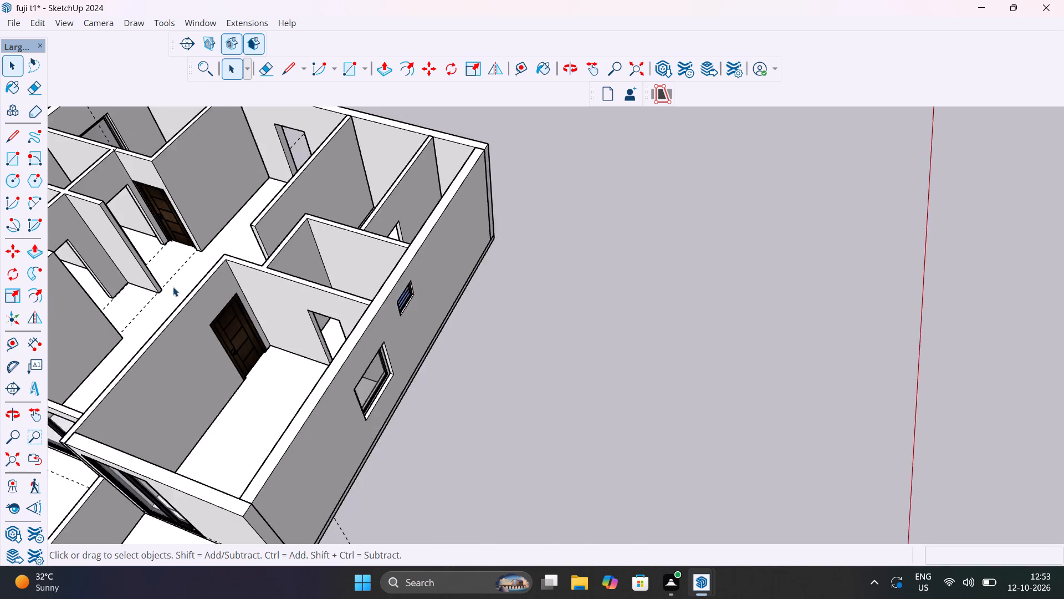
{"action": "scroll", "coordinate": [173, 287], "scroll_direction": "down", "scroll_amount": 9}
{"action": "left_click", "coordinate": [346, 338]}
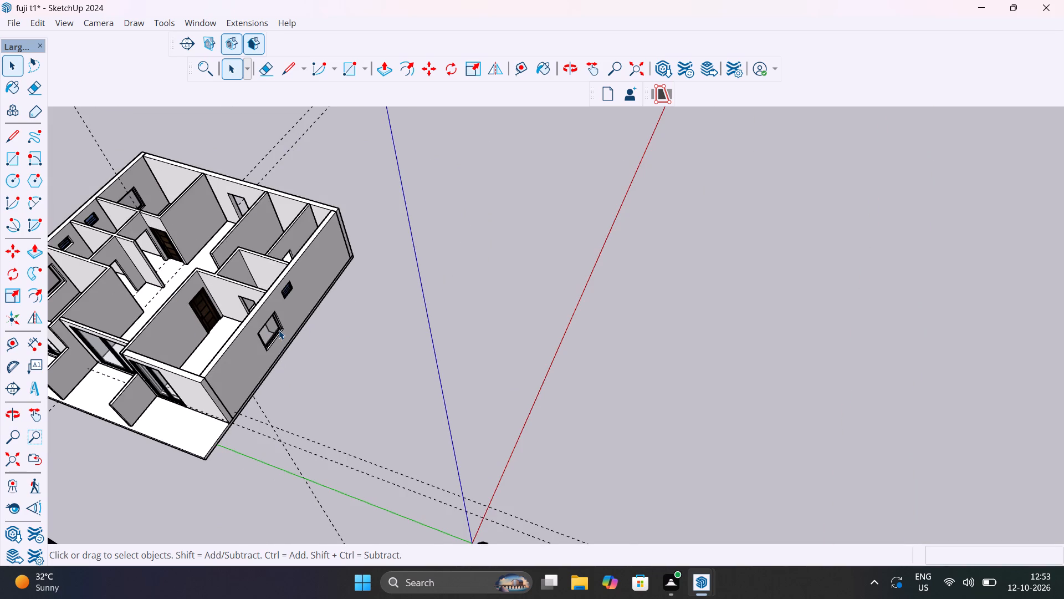
Examine the doors and doorways around the building, ending at the empty doorway in the outer end wall facing the hall.
{"action": "scroll", "coordinate": [279, 330], "scroll_direction": "down", "scroll_amount": 1}
{"action": "middle_click_drag", "start_coordinate": [279, 330], "coordinate": [609, 339]}
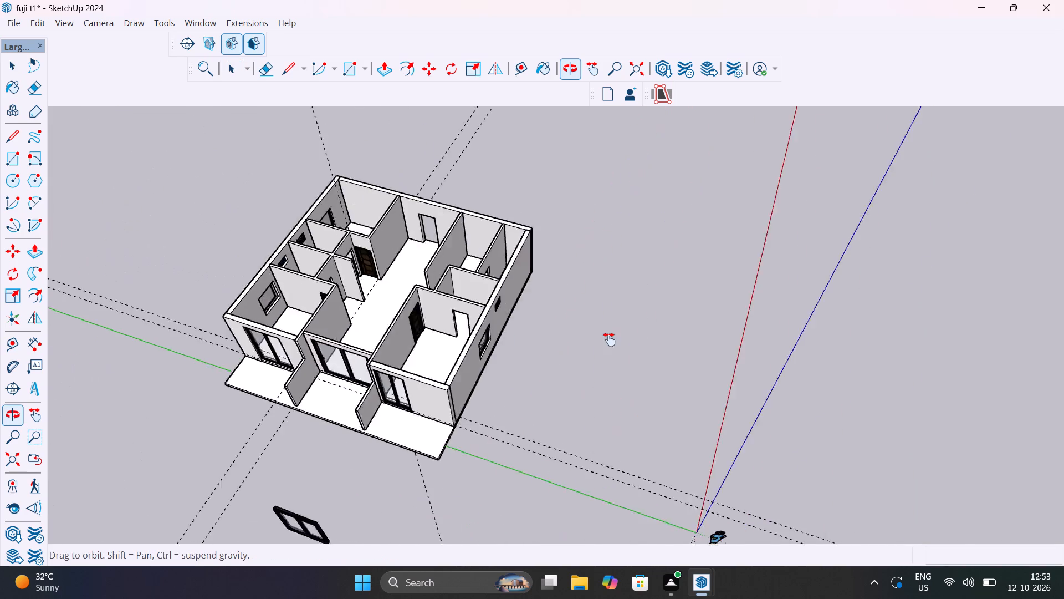
{"action": "middle_click_drag", "start_coordinate": [609, 339], "coordinate": [539, 270]}
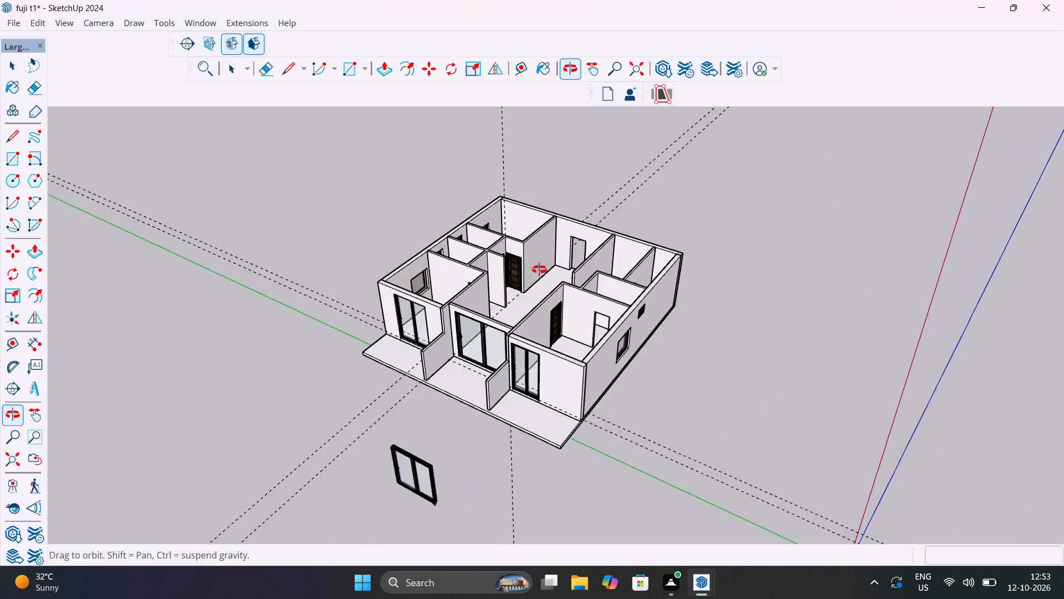
{"action": "middle_click_drag", "start_coordinate": [539, 270], "coordinate": [474, 274]}
{"action": "scroll", "coordinate": [584, 279], "scroll_direction": "up", "scroll_amount": 13}
{"action": "middle_click_drag", "start_coordinate": [660, 326], "coordinate": [481, 326]}
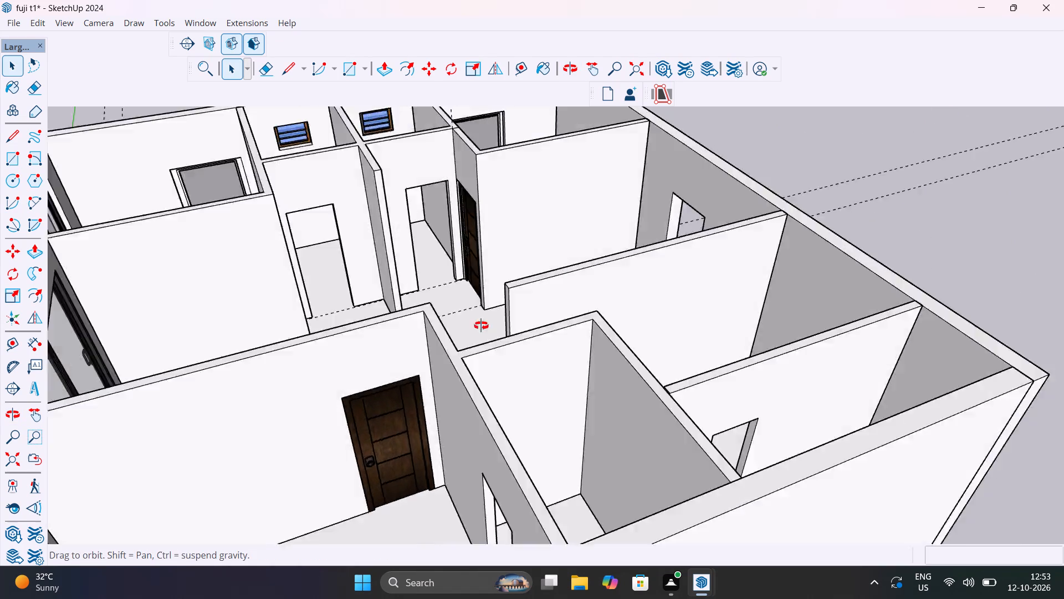
{"action": "middle_click_drag", "start_coordinate": [481, 326], "coordinate": [39, 302]}
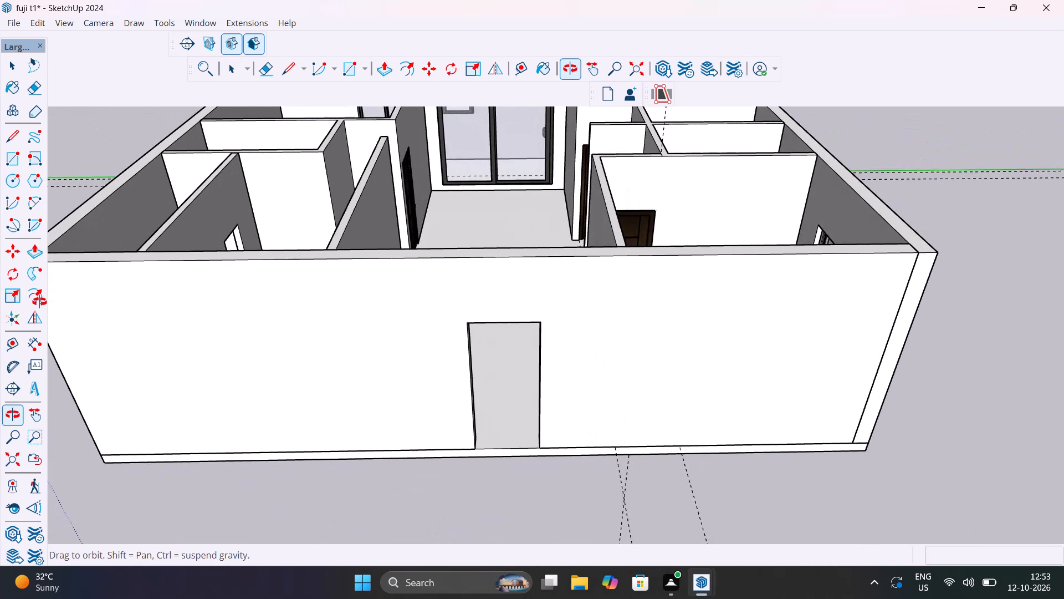
{"action": "middle_click_drag", "start_coordinate": [39, 302], "coordinate": [222, 254]}
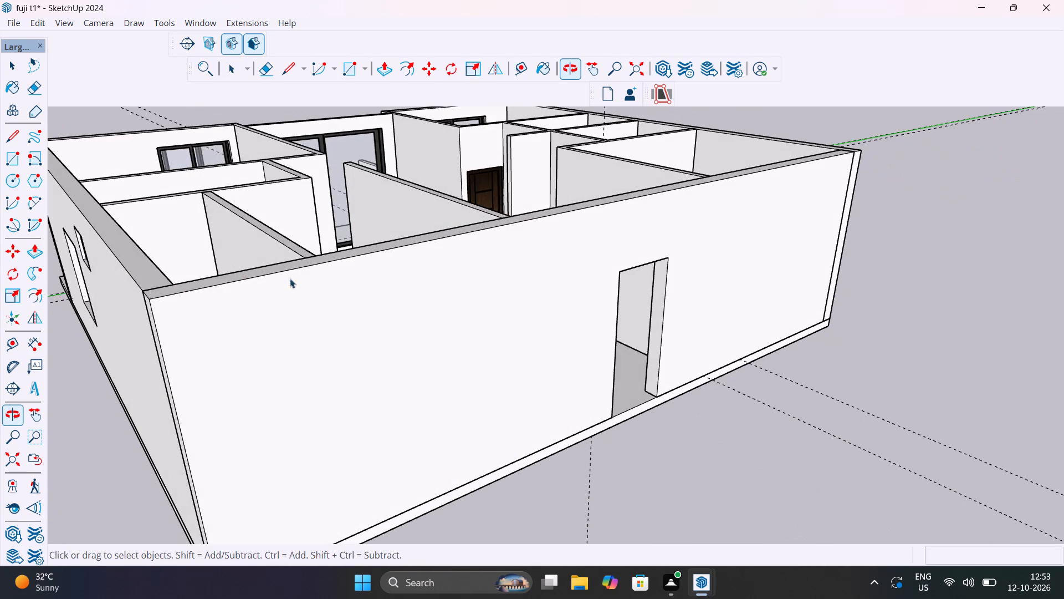
{"action": "middle_click_drag", "start_coordinate": [523, 363], "coordinate": [192, 470]}
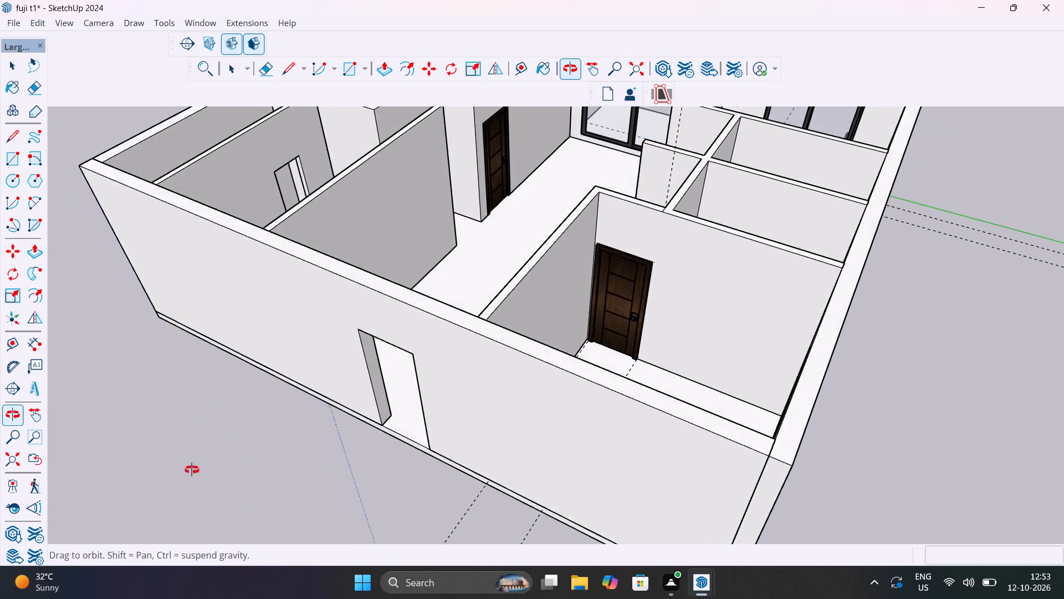
{"action": "middle_click_drag", "start_coordinate": [192, 470], "coordinate": [161, 378]}
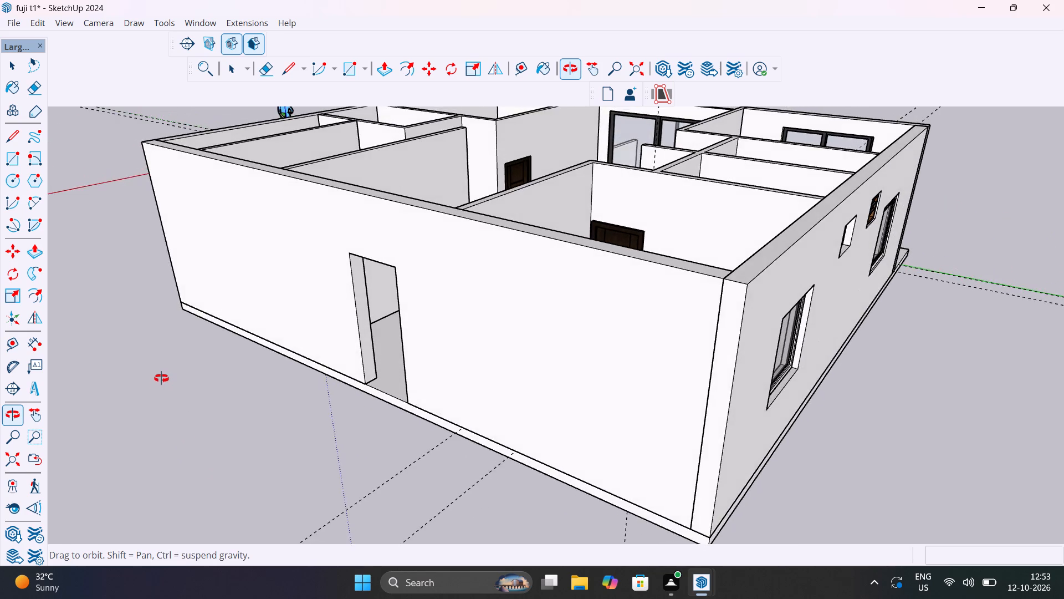
{"action": "middle_click_drag", "start_coordinate": [161, 378], "coordinate": [541, 480]}
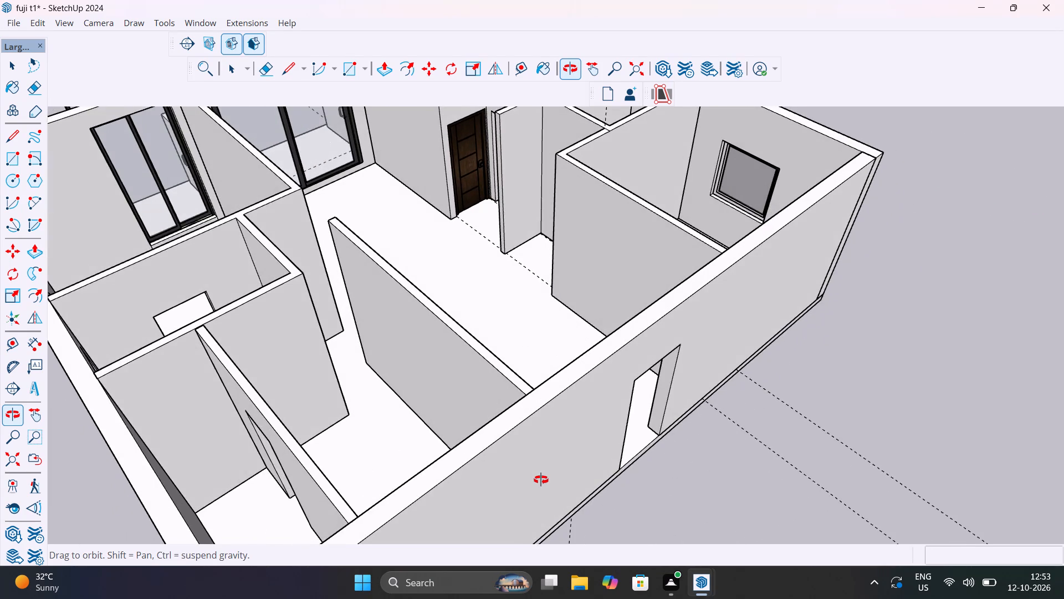
{"action": "middle_click_drag", "start_coordinate": [541, 480], "coordinate": [240, 447]}
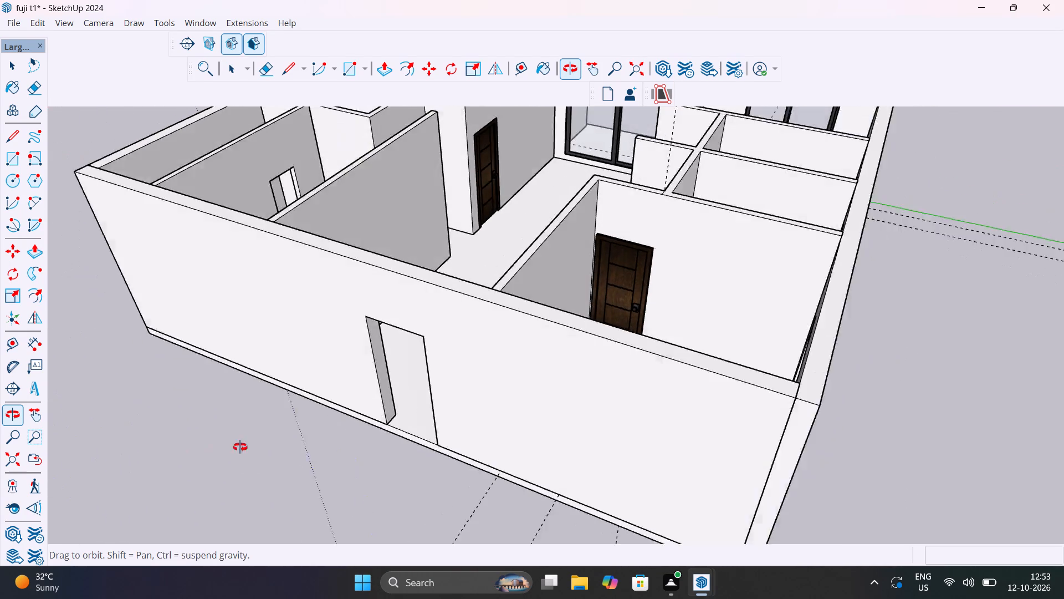
{"action": "middle_click_drag", "start_coordinate": [240, 447], "coordinate": [378, 380]}
{"action": "scroll", "coordinate": [402, 375], "scroll_direction": "down", "scroll_amount": 7}
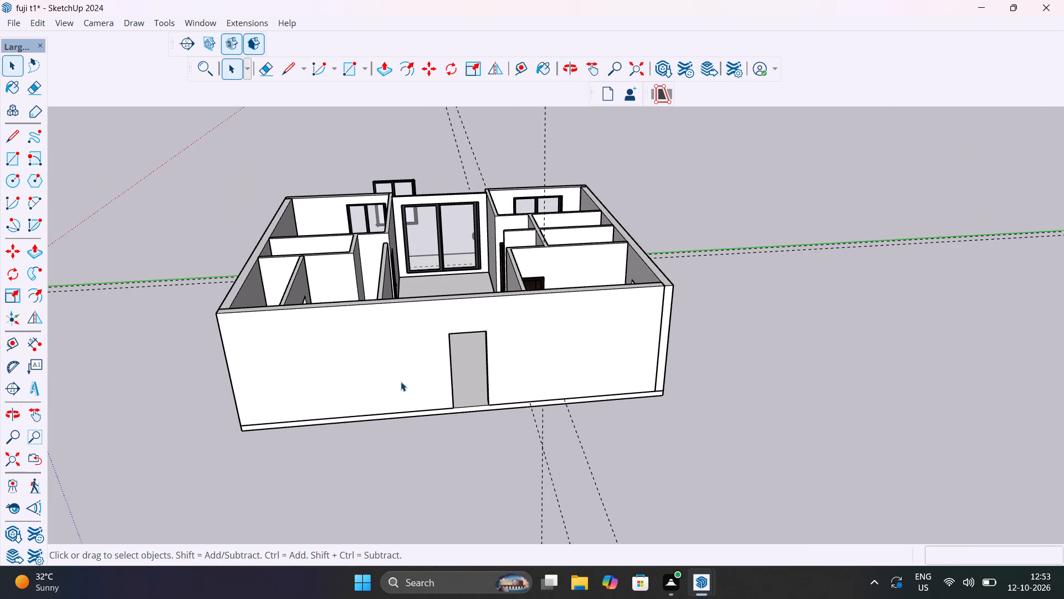
Widen the empty doorway in the outer end wall by pushing its side jamb face back 6", and close the wall group.
{"action": "middle_click_drag", "start_coordinate": [469, 406], "coordinate": [269, 479]}
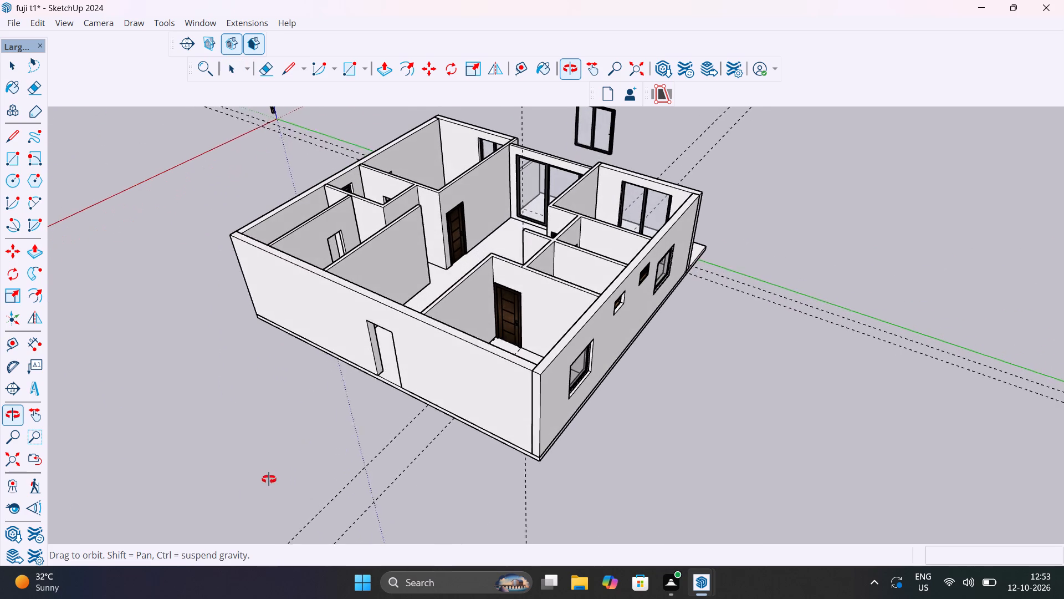
{"action": "middle_click_drag", "start_coordinate": [269, 479], "coordinate": [268, 481]}
{"action": "scroll", "coordinate": [375, 339], "scroll_direction": "up", "scroll_amount": 17}
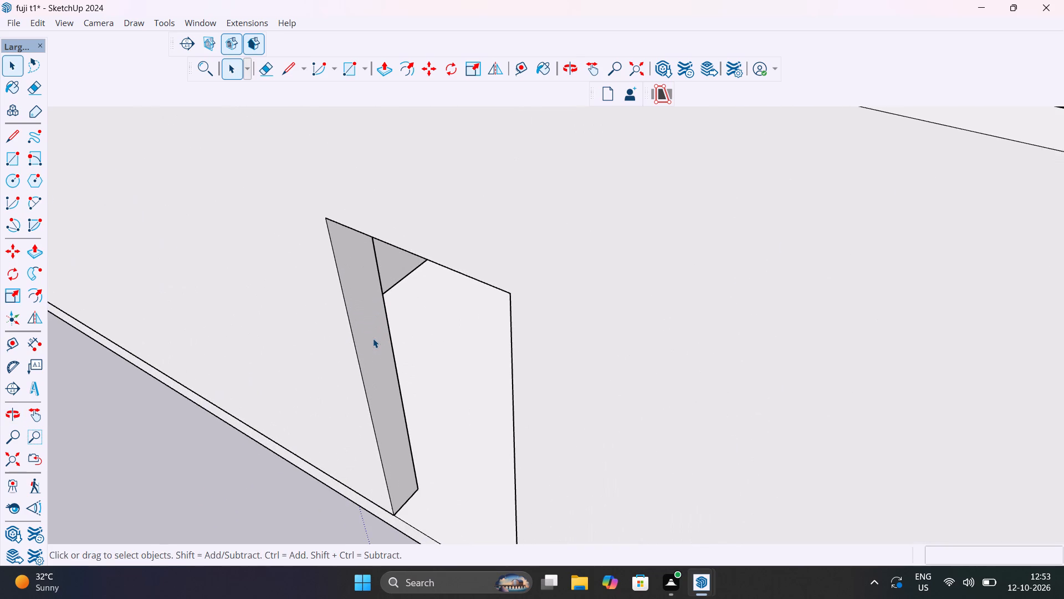
{"action": "left_click", "coordinate": [373, 338]}
{"action": "double_click", "coordinate": [373, 338]}
{"action": "left_click", "coordinate": [374, 335]}
{"action": "left_click", "coordinate": [374, 335]}
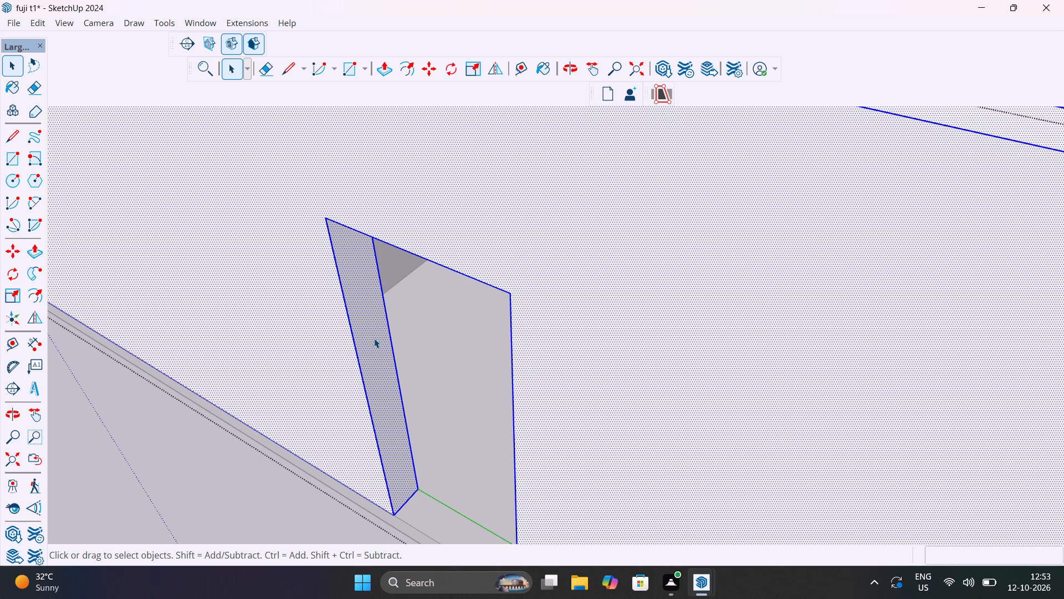
{"action": "left_click", "coordinate": [375, 341]}
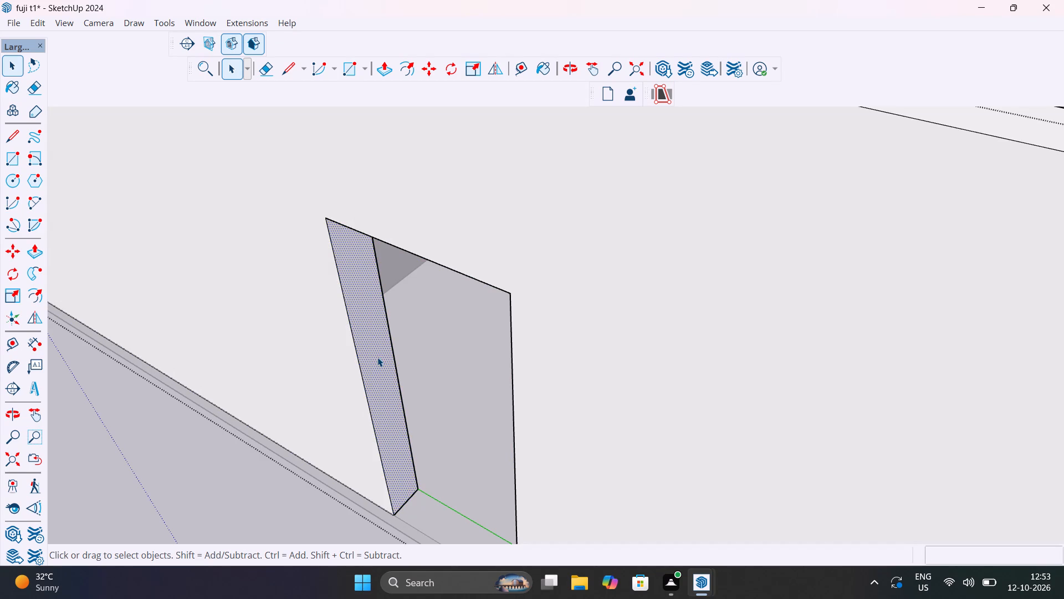
{"action": "key", "text": "p"}
{"action": "left_click", "coordinate": [377, 357]}
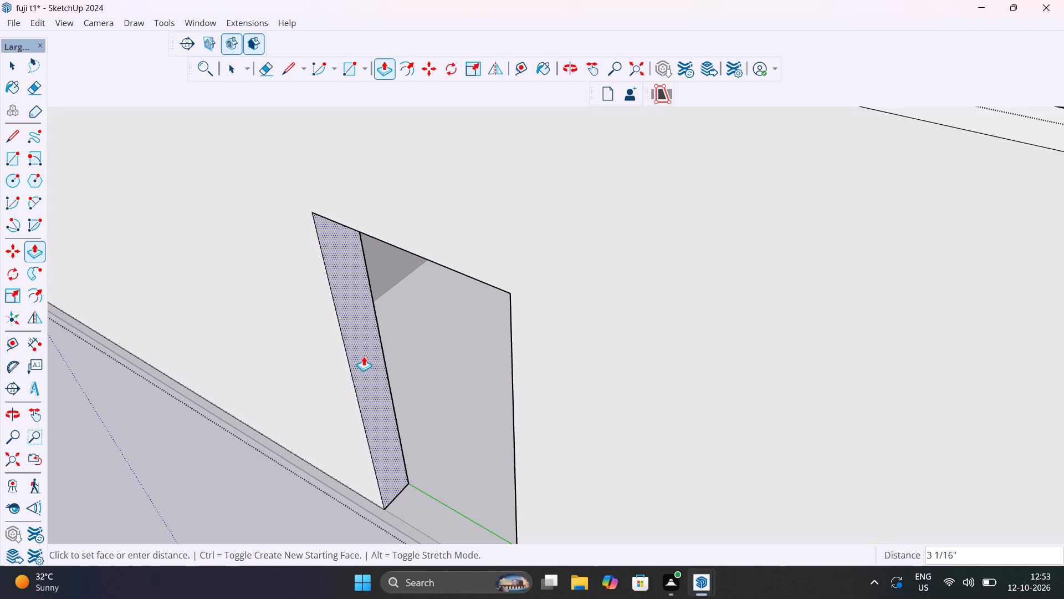
{"action": "type", "text": "6\""}
{"action": "key", "text": "Return"}
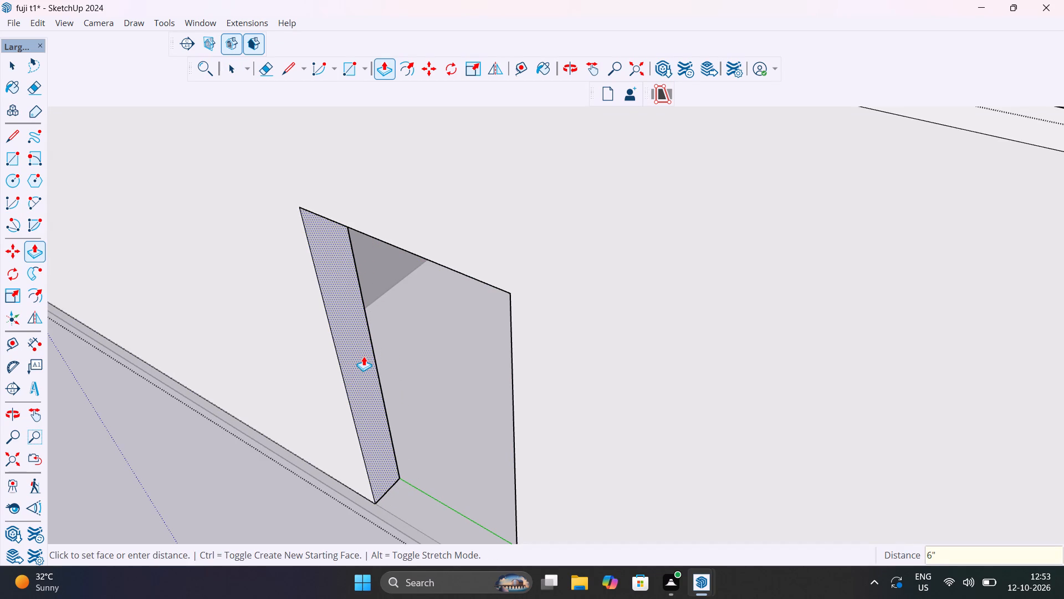
{"action": "key", "text": "space"}
{"action": "scroll", "coordinate": [309, 336], "scroll_direction": "down", "scroll_amount": 8}
{"action": "left_click", "coordinate": [314, 519]}
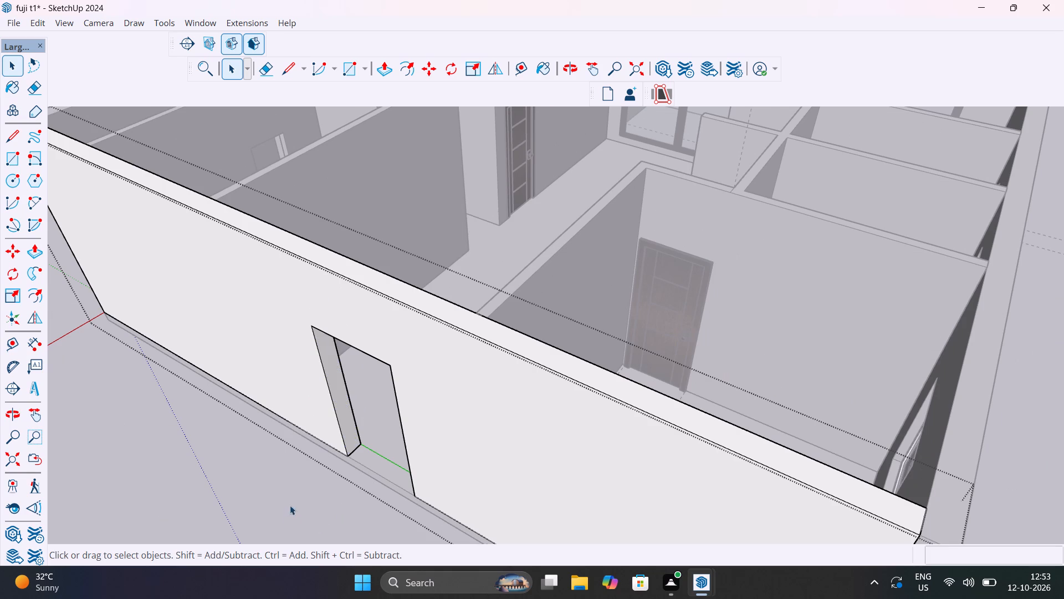
{"action": "scroll", "coordinate": [293, 506], "scroll_direction": "down", "scroll_amount": 1}
{"action": "middle_click_drag", "start_coordinate": [315, 497], "coordinate": [493, 377]}
{"action": "scroll", "coordinate": [509, 398], "scroll_direction": "down", "scroll_amount": 12}
{"action": "left_click", "coordinate": [828, 465]}
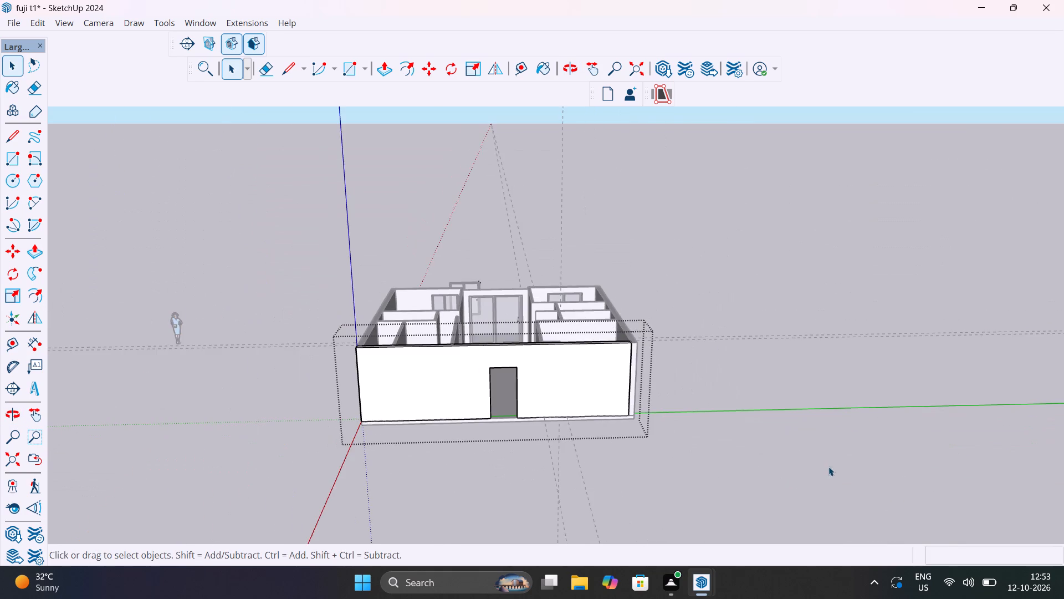
Examine the widened end-wall doorway and the room layout for openings that still lack doors.
{"action": "scroll", "coordinate": [530, 323], "scroll_direction": "up", "scroll_amount": 6}
{"action": "middle_click_drag", "start_coordinate": [498, 383], "coordinate": [450, 490]}
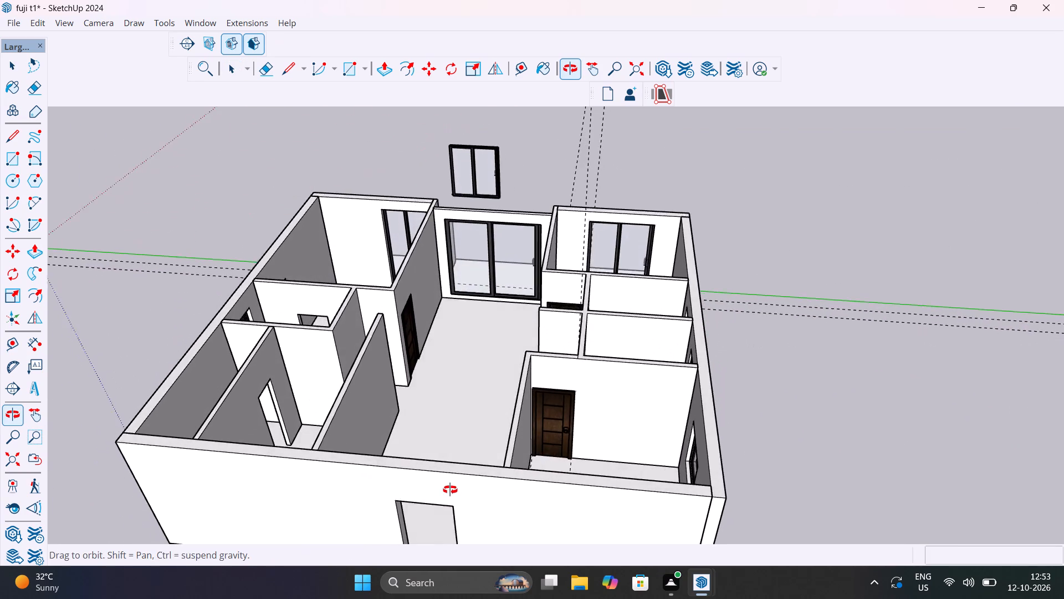
{"action": "middle_click_drag", "start_coordinate": [450, 490], "coordinate": [472, 532]}
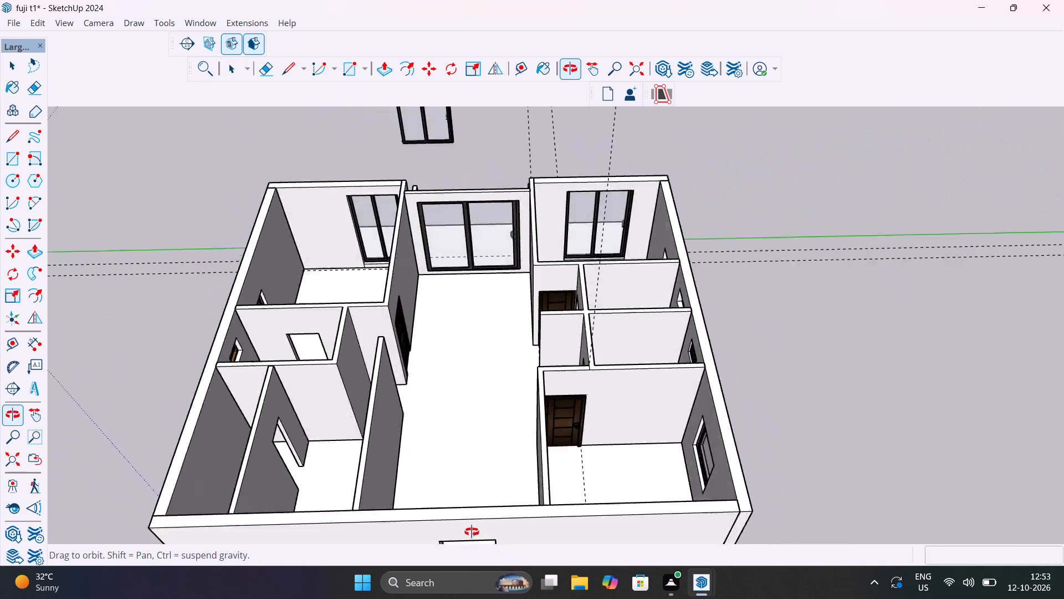
{"action": "middle_click_drag", "start_coordinate": [472, 532], "coordinate": [437, 488]}
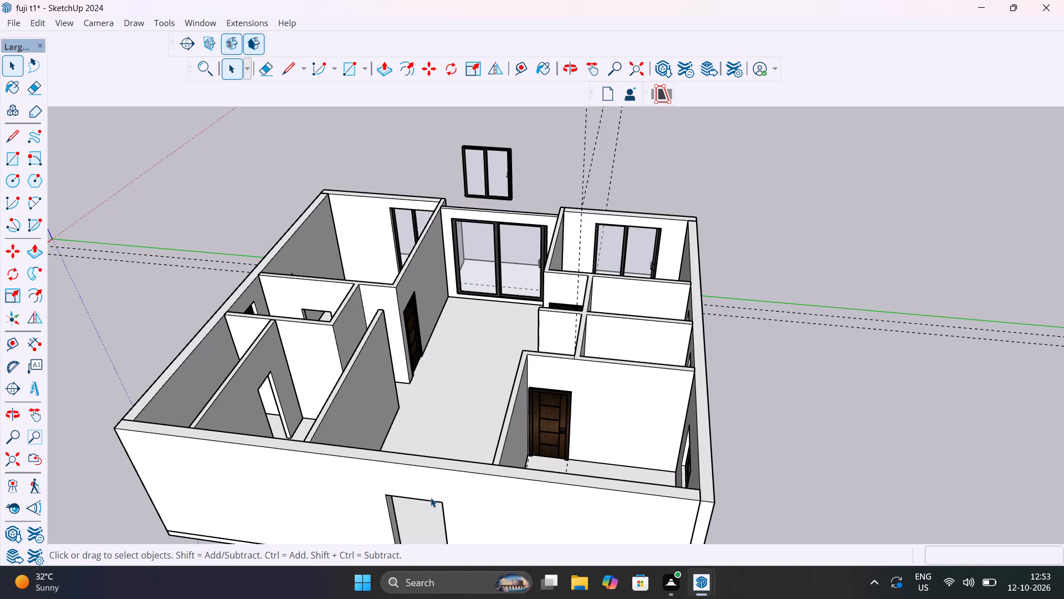
{"action": "scroll", "coordinate": [422, 505], "scroll_direction": "down", "scroll_amount": 4}
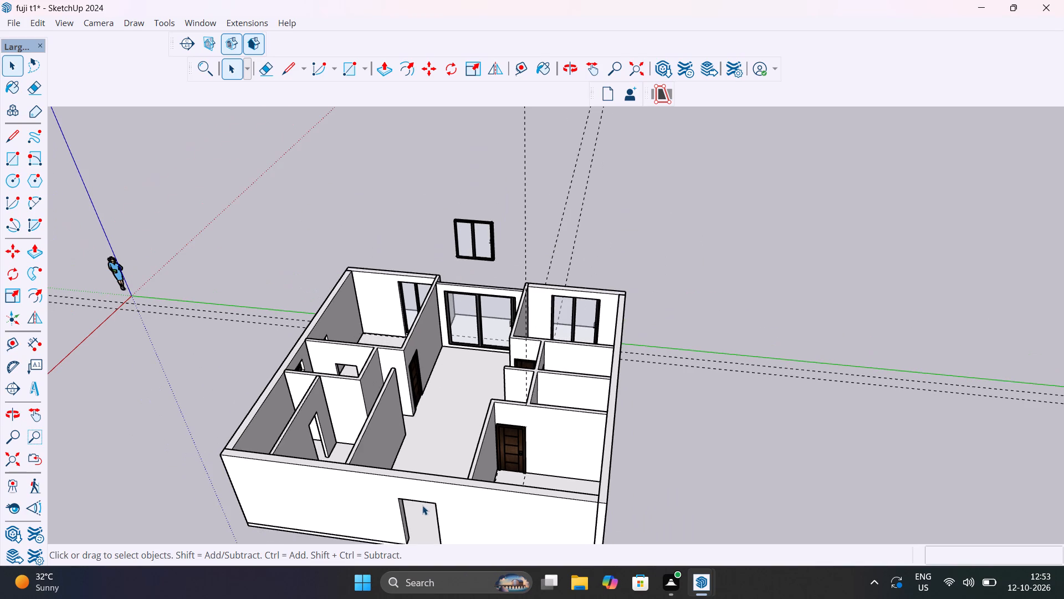
{"action": "scroll", "coordinate": [453, 478], "scroll_direction": "down", "scroll_amount": 7}
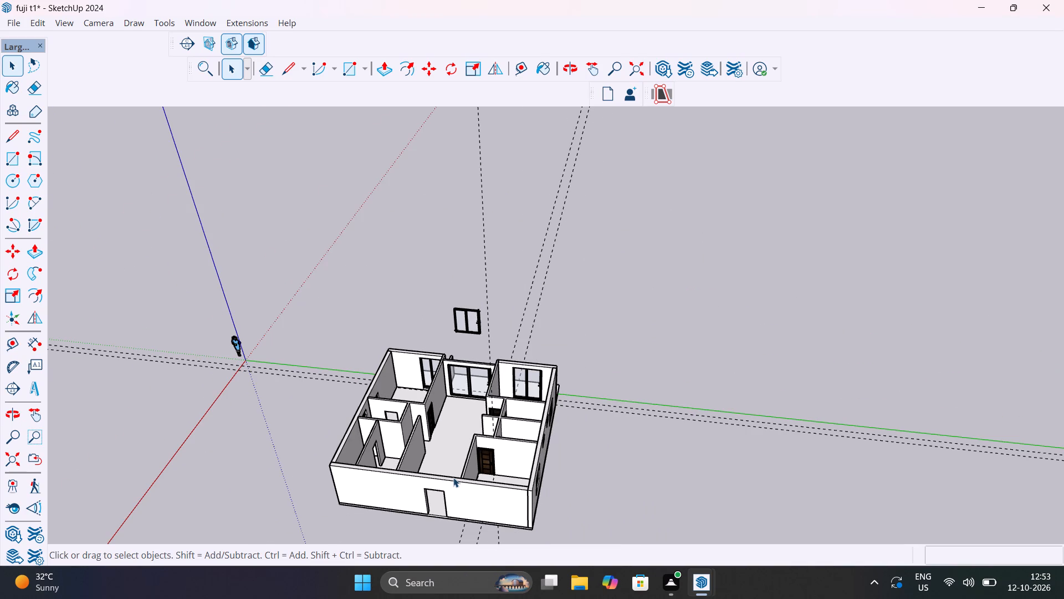
{"action": "scroll", "coordinate": [453, 478], "scroll_direction": "down", "scroll_amount": 6}
{"action": "scroll", "coordinate": [445, 500], "scroll_direction": "up", "scroll_amount": 6}
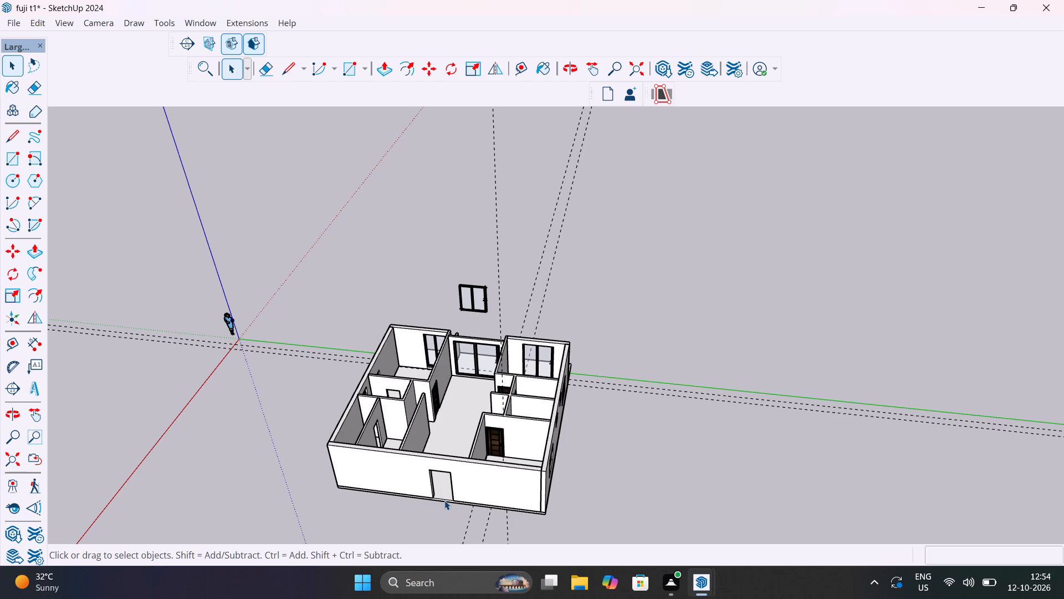
{"action": "scroll", "coordinate": [457, 489], "scroll_direction": "up", "scroll_amount": 15}
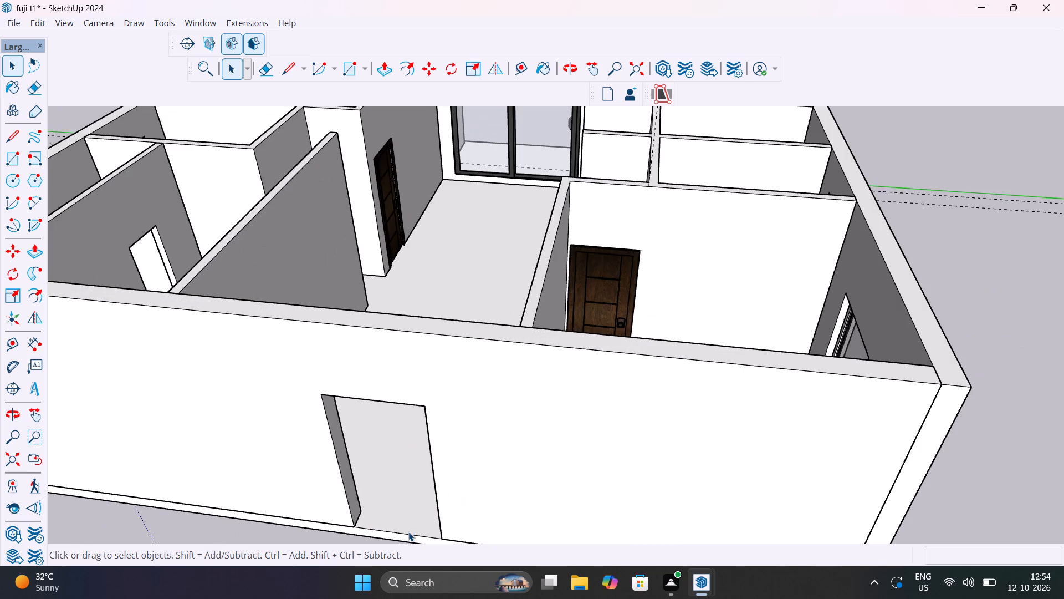
{"action": "scroll", "coordinate": [413, 524], "scroll_direction": "down", "scroll_amount": 13}
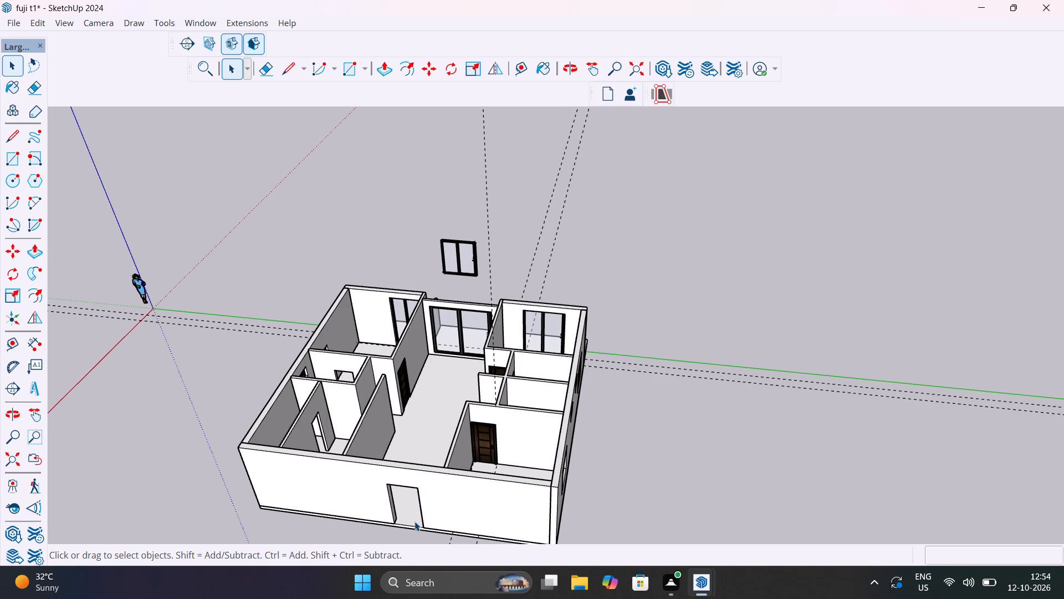
{"action": "scroll", "coordinate": [407, 382], "scroll_direction": "up", "scroll_amount": 12}
{"action": "middle_click_drag", "start_coordinate": [467, 449], "coordinate": [544, 477]}
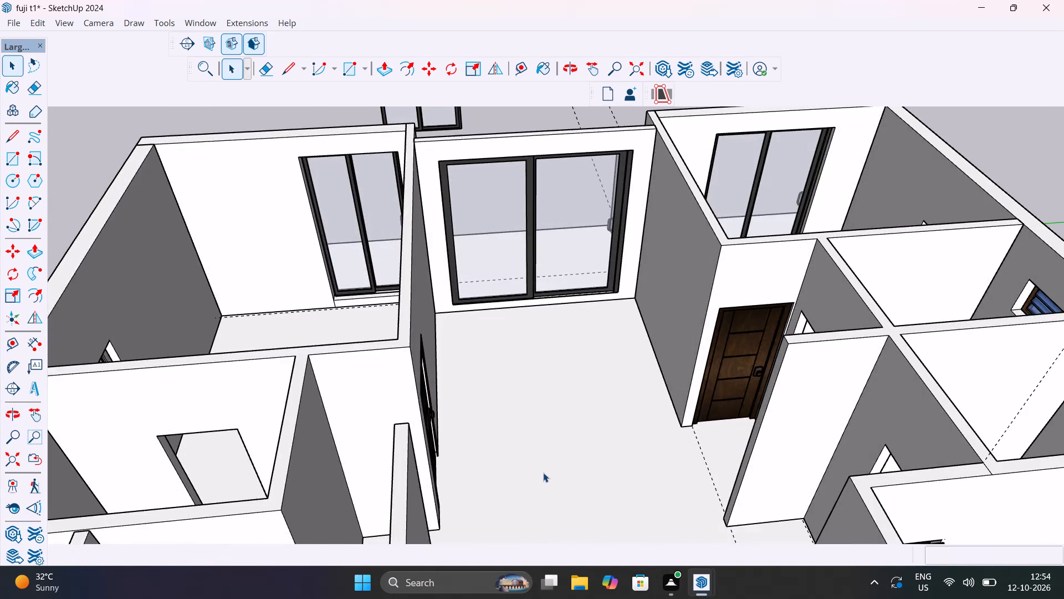
{"action": "scroll", "coordinate": [543, 473], "scroll_direction": "down", "scroll_amount": 13}
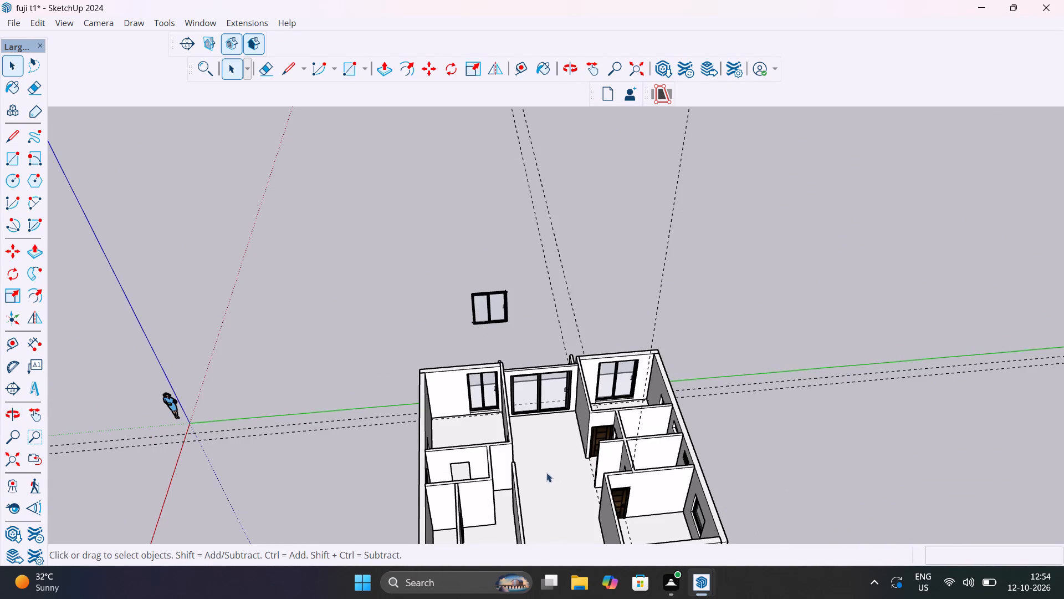
{"action": "middle_click_drag", "start_coordinate": [542, 470], "coordinate": [513, 269]}
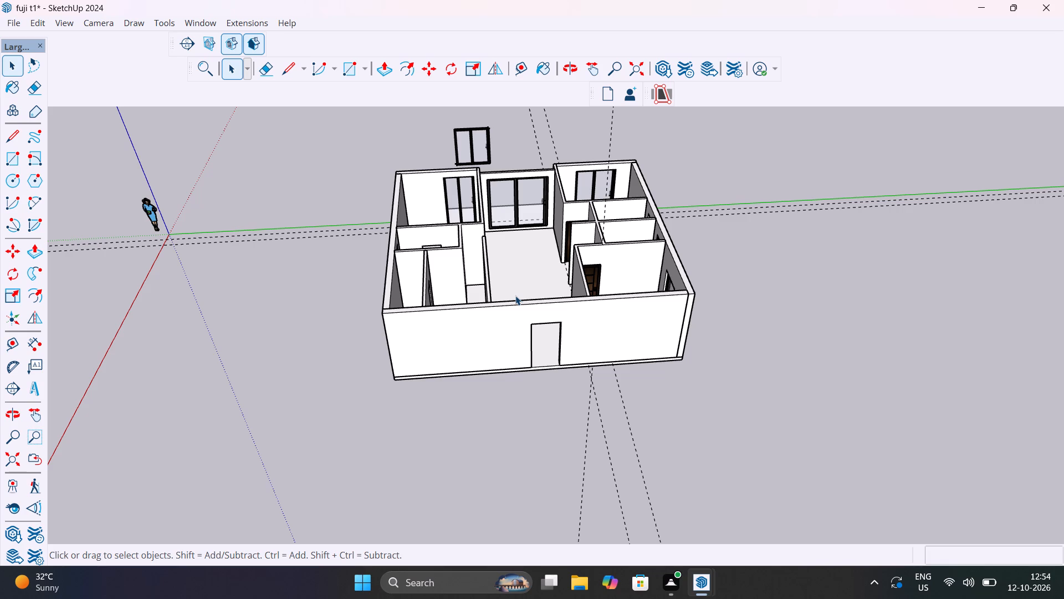
{"action": "scroll", "coordinate": [529, 305], "scroll_direction": "up", "scroll_amount": 9}
{"action": "scroll", "coordinate": [554, 372], "scroll_direction": "up", "scroll_amount": 5}
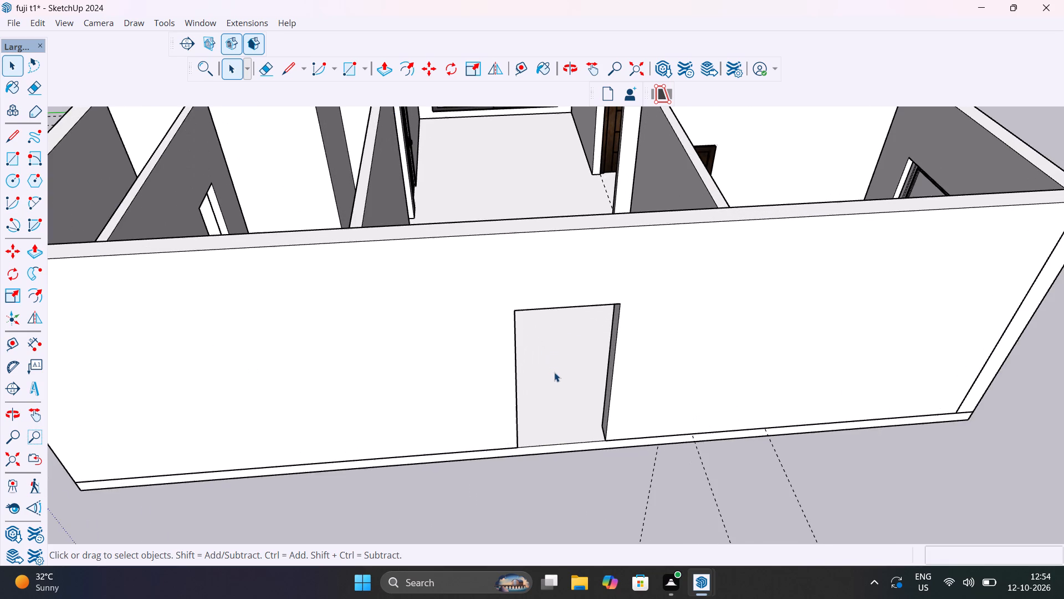
{"action": "scroll", "coordinate": [556, 376], "scroll_direction": "down", "scroll_amount": 8}
{"action": "middle_click_drag", "start_coordinate": [556, 378], "coordinate": [304, 332]}
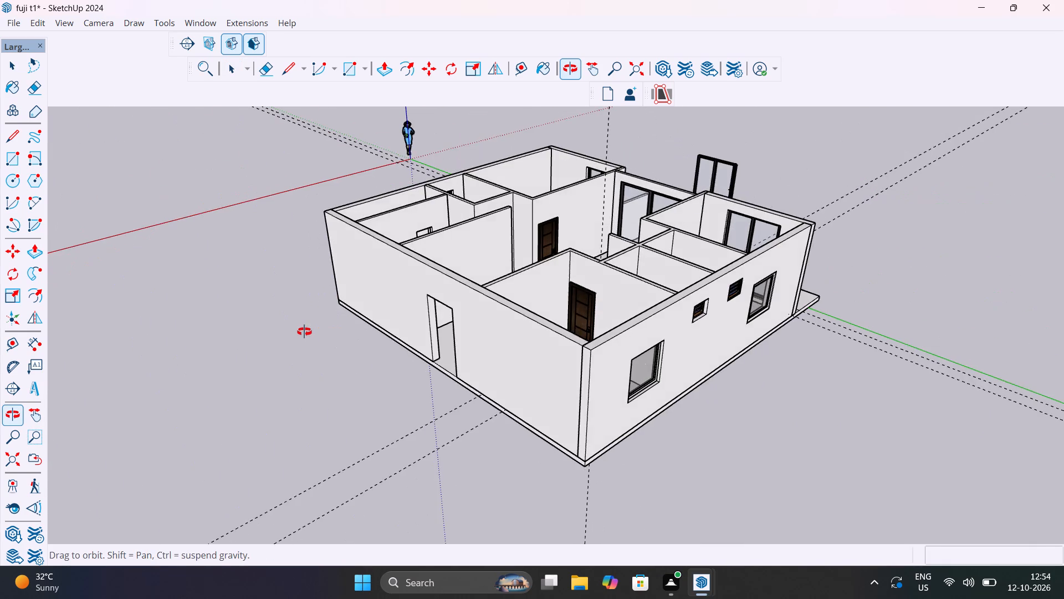
{"action": "middle_click_drag", "start_coordinate": [304, 332], "coordinate": [318, 515]}
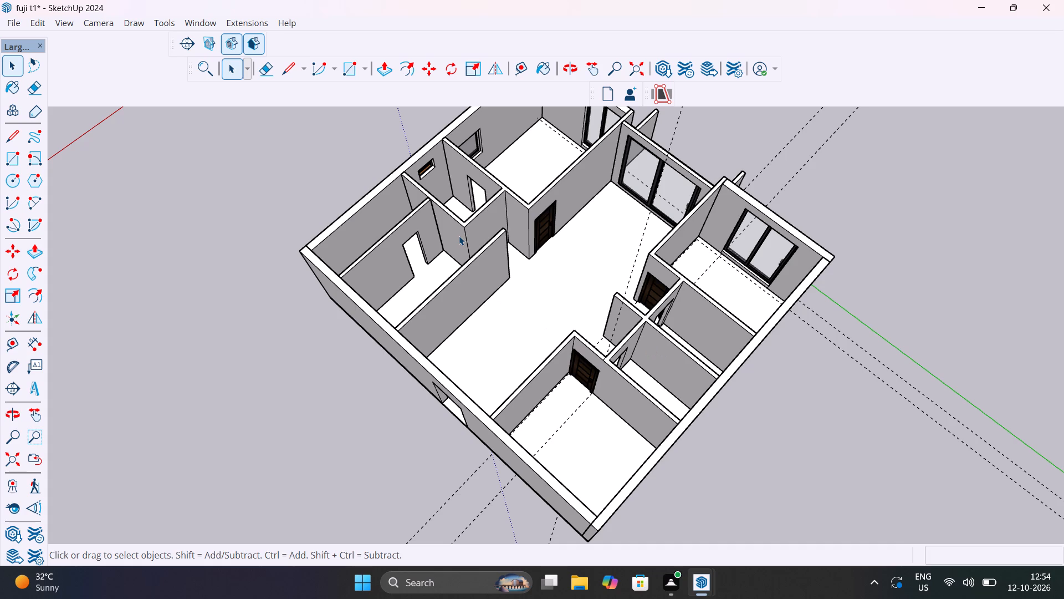
{"action": "middle_click_drag", "start_coordinate": [459, 236], "coordinate": [604, 253], "text": "shift"}
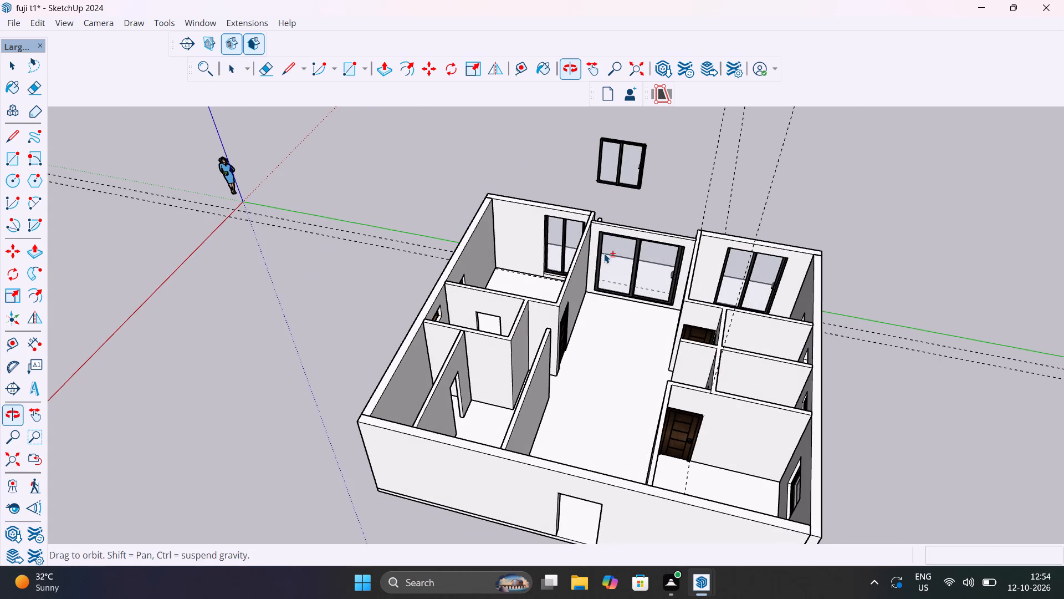
Open 3D Warehouse and browse the "doors" model results for a door suited to the remaining empty doorways.
{"action": "left_click", "coordinate": [206, 25]}
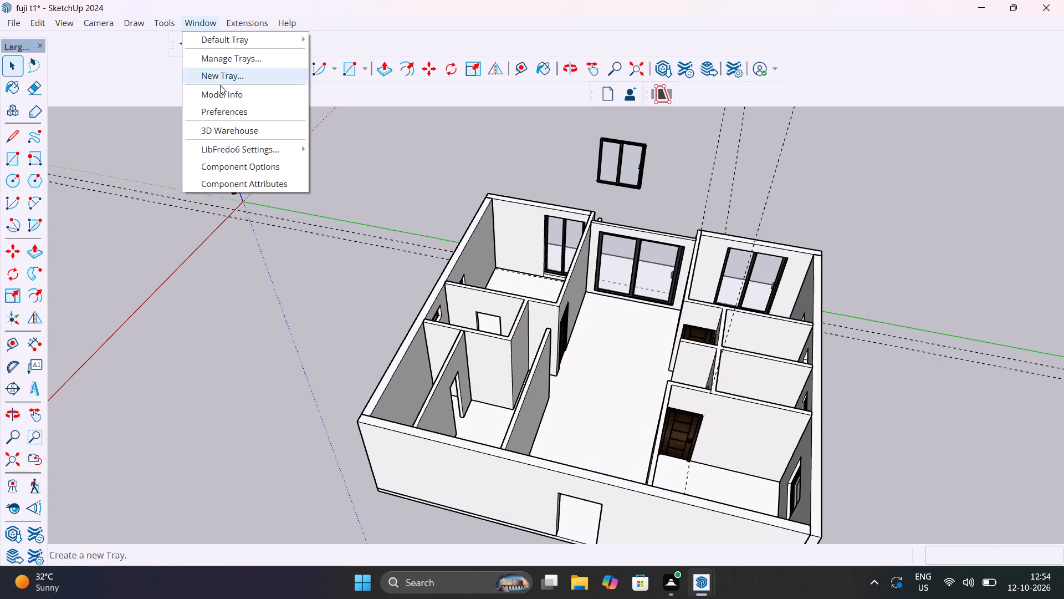
{"action": "left_click", "coordinate": [236, 134]}
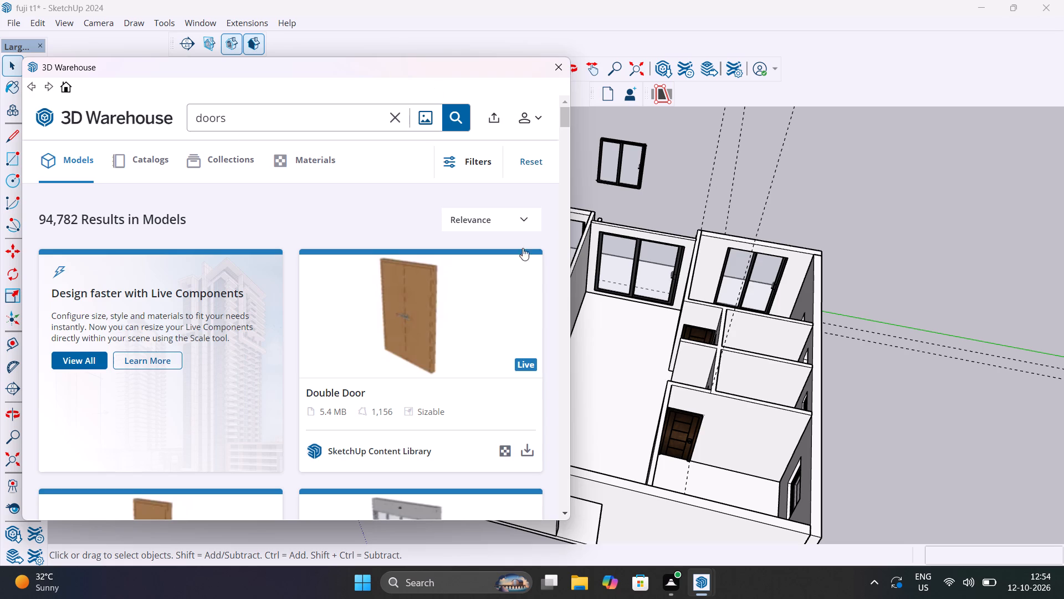
{"action": "scroll", "coordinate": [406, 361], "scroll_direction": "down", "scroll_amount": 4}
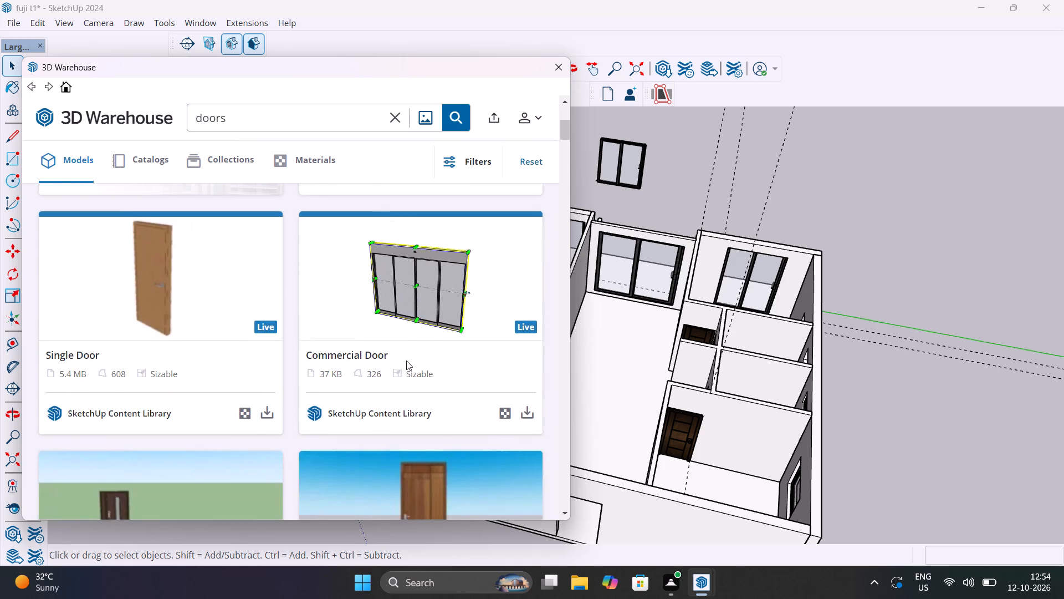
{"action": "scroll", "coordinate": [263, 290], "scroll_direction": "down", "scroll_amount": 5}
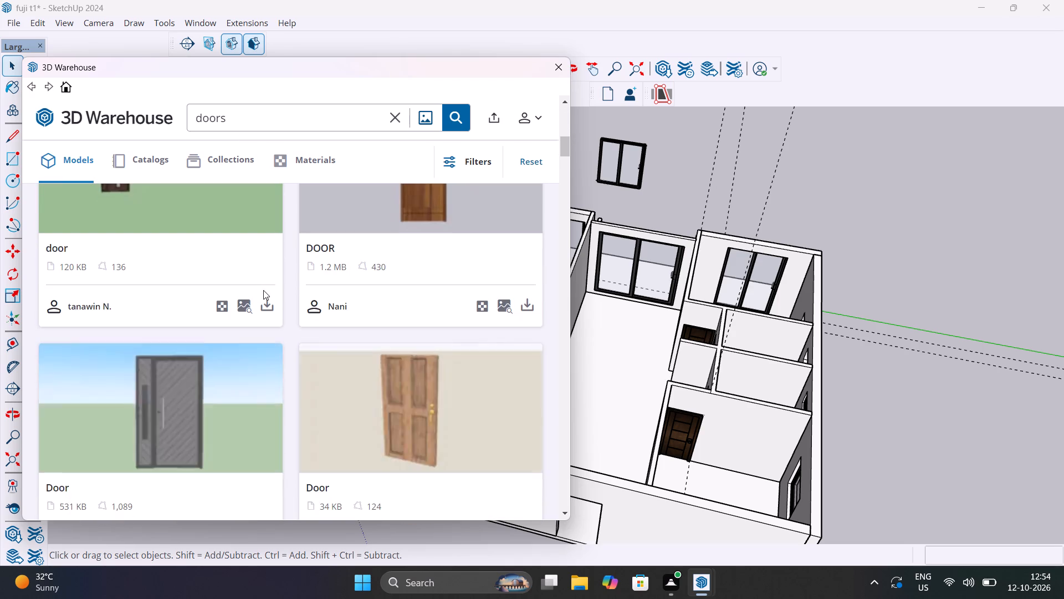
{"action": "scroll", "coordinate": [263, 290], "scroll_direction": "up", "scroll_amount": 1}
{"action": "scroll", "coordinate": [263, 290], "scroll_direction": "down", "scroll_amount": 7}
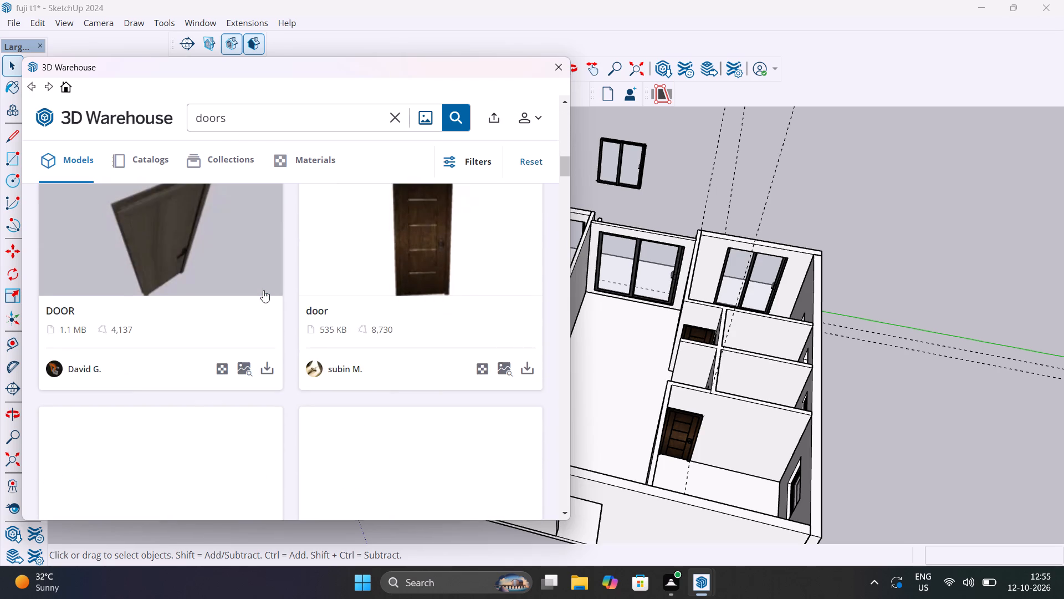
{"action": "scroll", "coordinate": [263, 290], "scroll_direction": "down", "scroll_amount": 1}
{"action": "scroll", "coordinate": [263, 290], "scroll_direction": "up", "scroll_amount": 6}
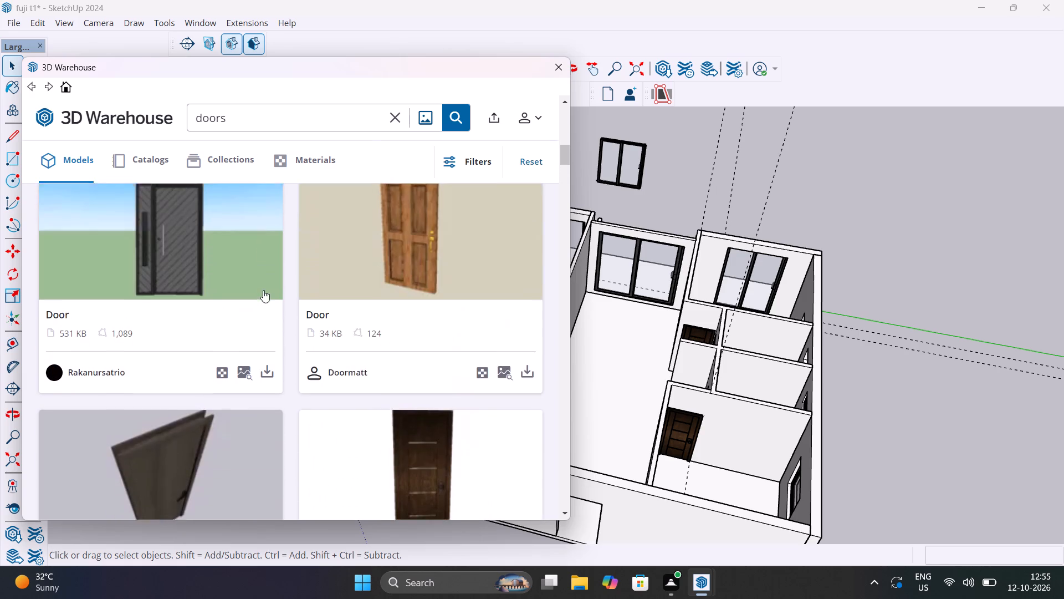
{"action": "scroll", "coordinate": [263, 290], "scroll_direction": "down", "scroll_amount": 7}
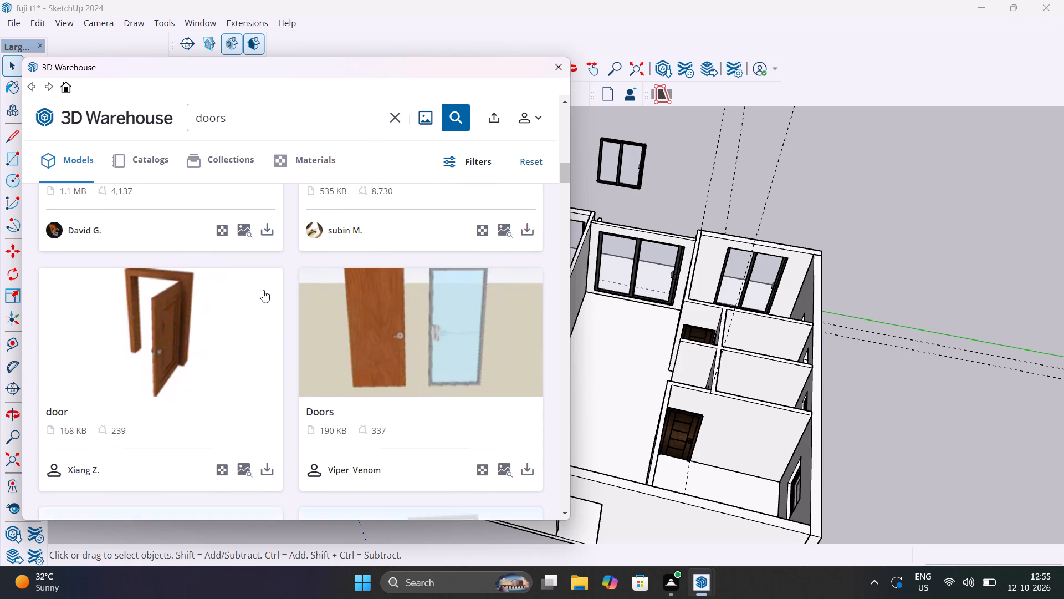
{"action": "scroll", "coordinate": [263, 290], "scroll_direction": "down", "scroll_amount": 5}
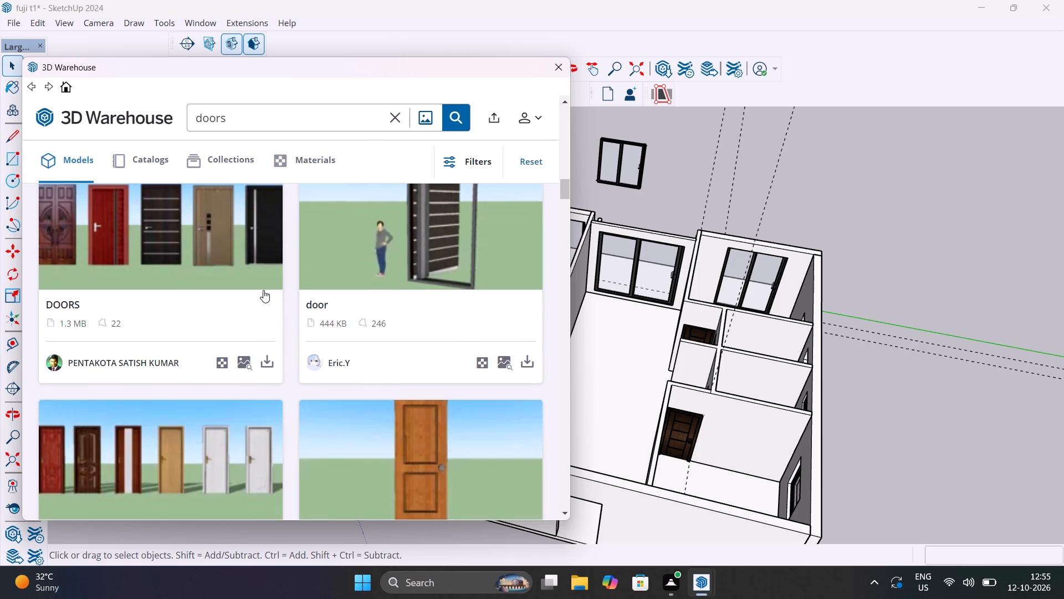
{"action": "scroll", "coordinate": [263, 290], "scroll_direction": "down", "scroll_amount": 5}
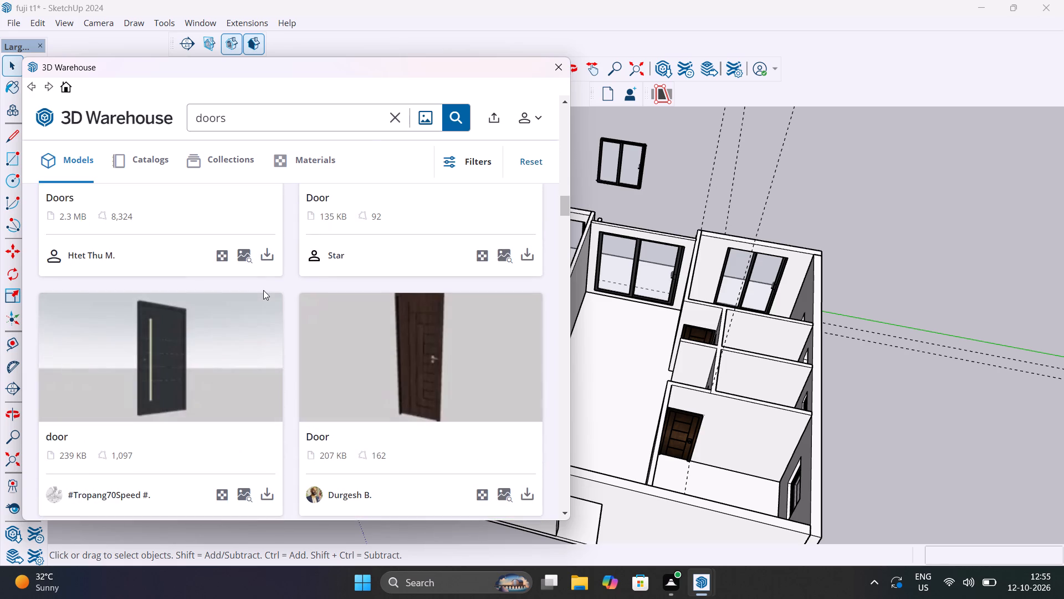
{"action": "scroll", "coordinate": [263, 290], "scroll_direction": "down", "scroll_amount": 8}
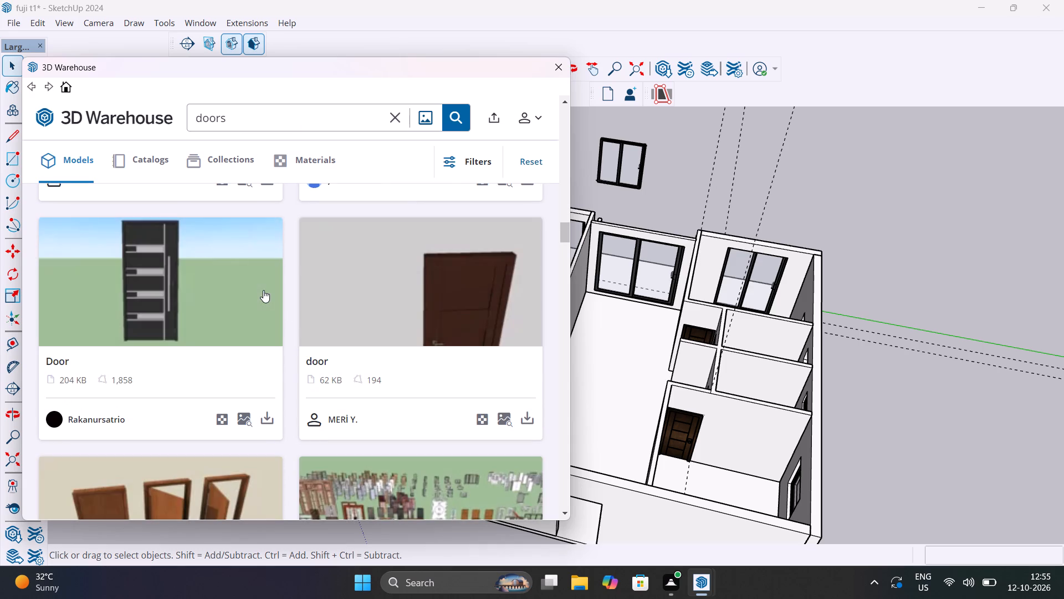
{"action": "scroll", "coordinate": [263, 290], "scroll_direction": "down", "scroll_amount": 7}
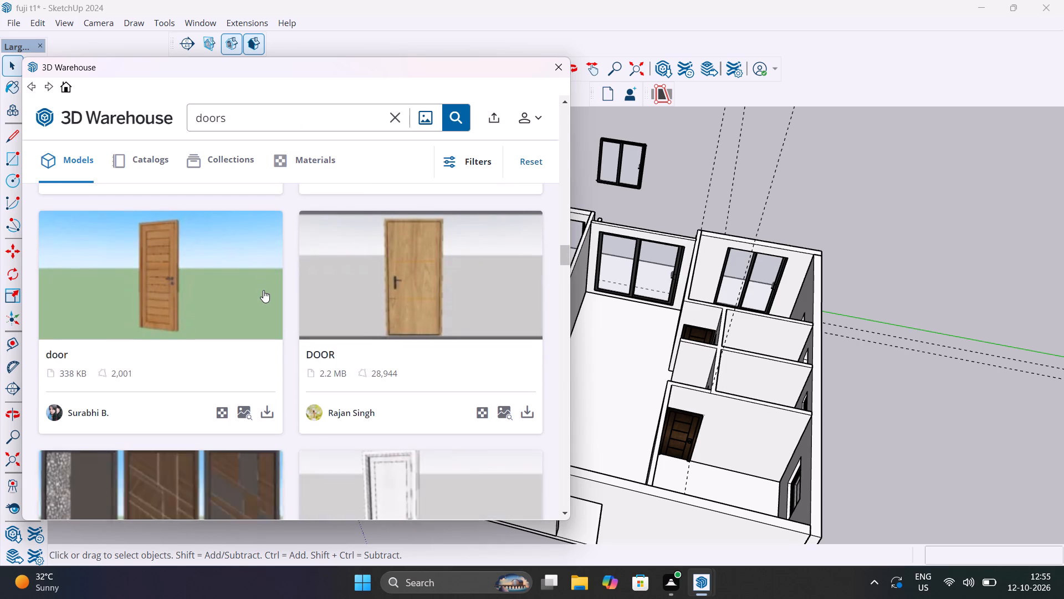
{"action": "scroll", "coordinate": [263, 290], "scroll_direction": "down", "scroll_amount": 6}
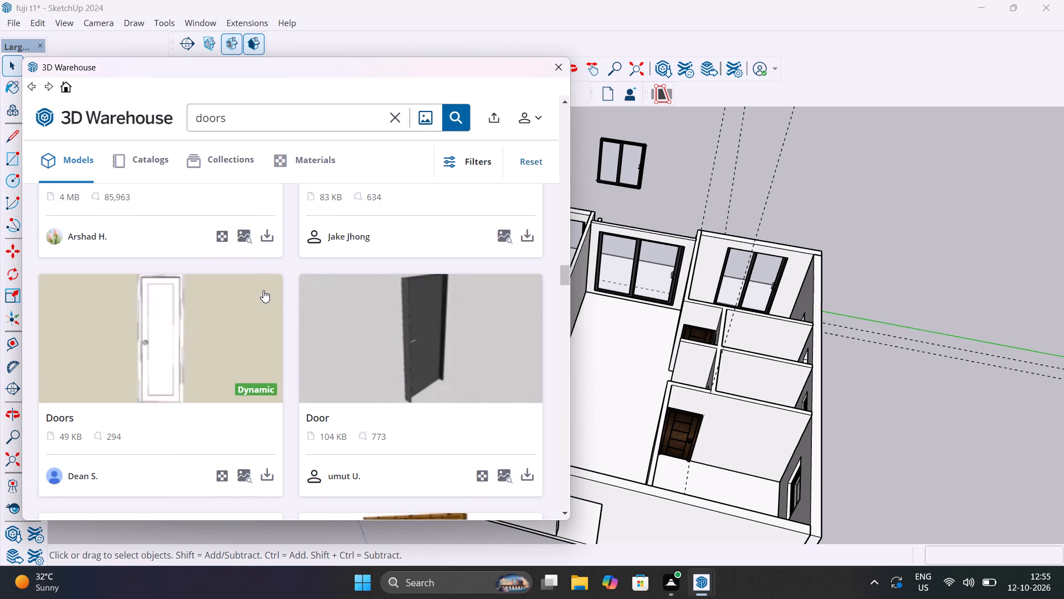
{"action": "scroll", "coordinate": [263, 290], "scroll_direction": "down", "scroll_amount": 6}
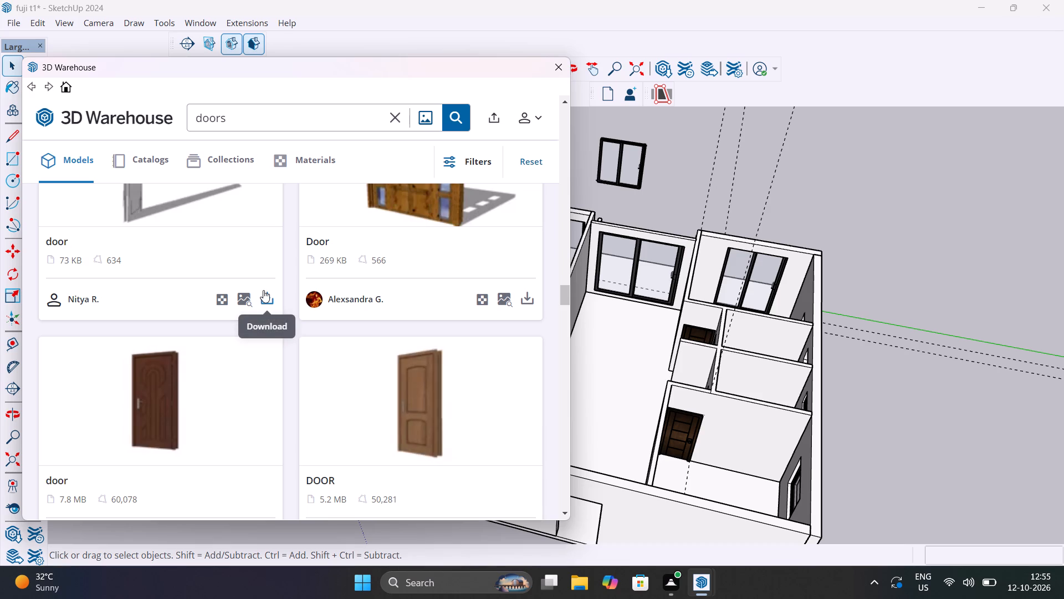
{"action": "scroll", "coordinate": [263, 290], "scroll_direction": "down", "scroll_amount": 6}
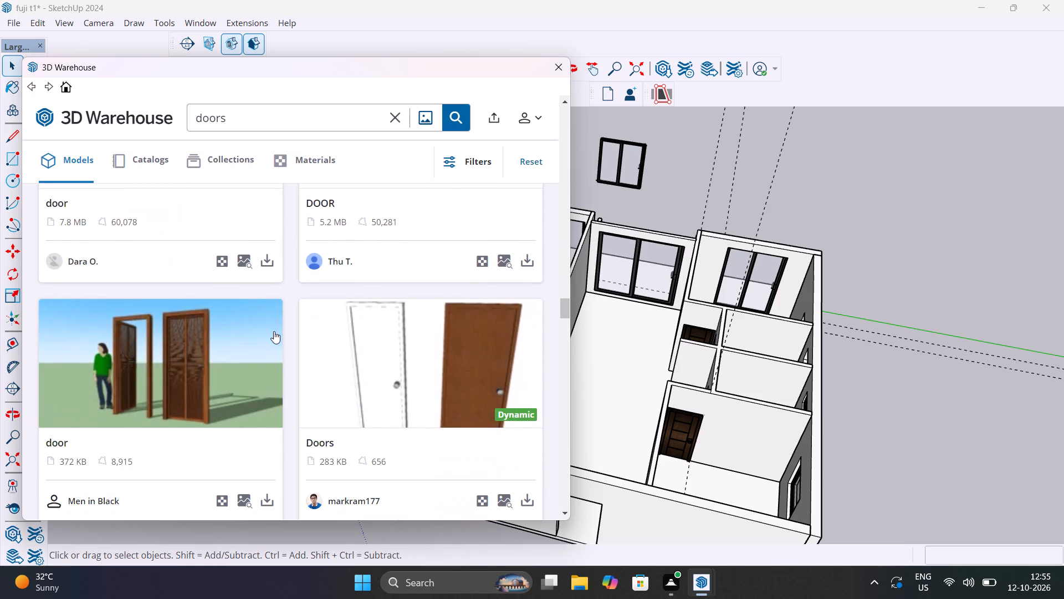
{"action": "scroll", "coordinate": [274, 331], "scroll_direction": "down", "scroll_amount": 5}
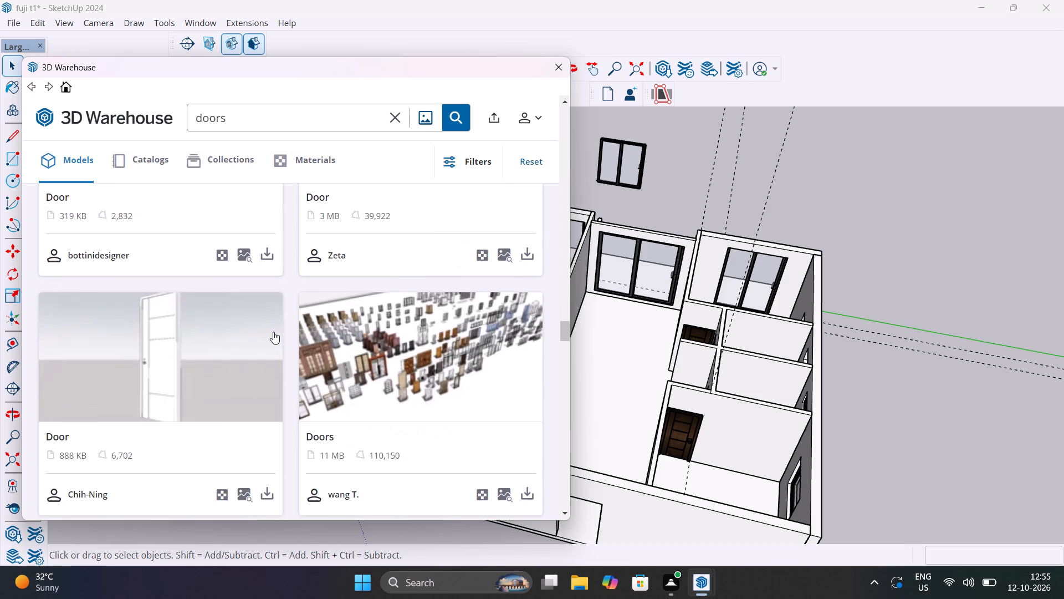
{"action": "scroll", "coordinate": [273, 332], "scroll_direction": "down", "scroll_amount": 6}
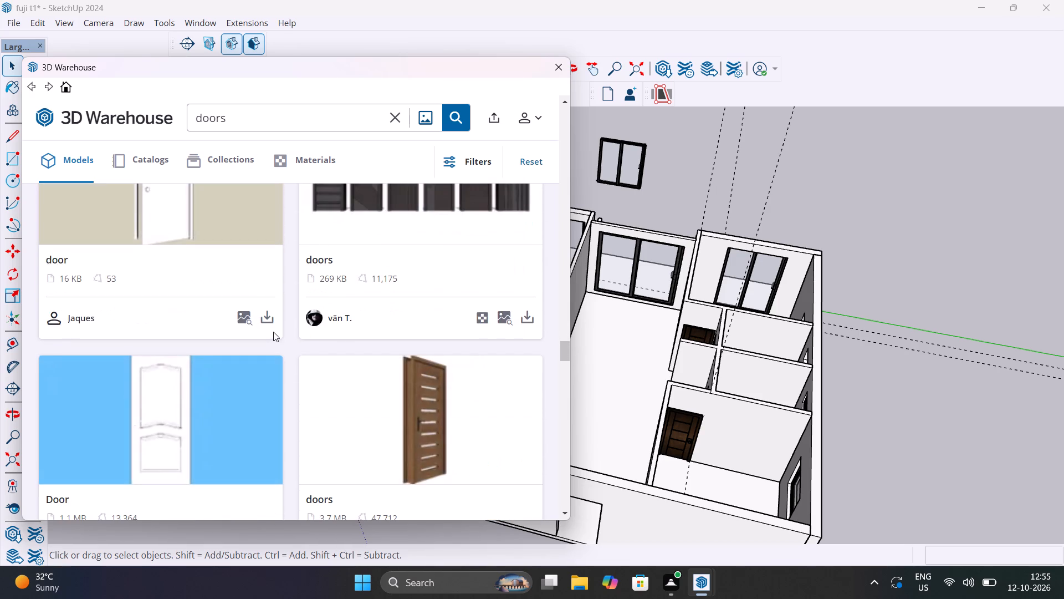
{"action": "scroll", "coordinate": [273, 332], "scroll_direction": "down", "scroll_amount": 7}
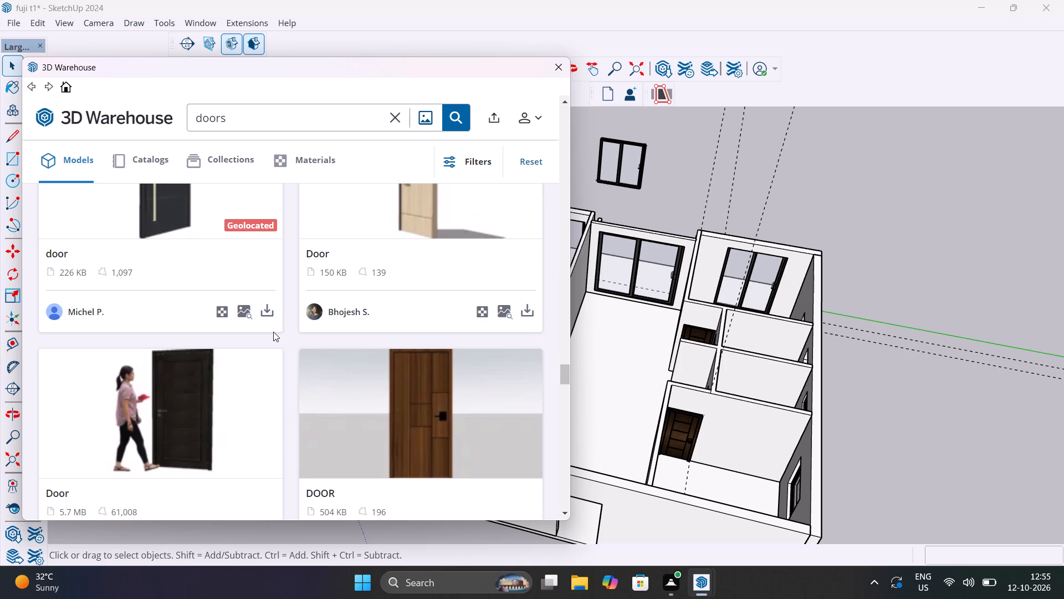
{"action": "scroll", "coordinate": [273, 332], "scroll_direction": "down", "scroll_amount": 10}
{"action": "scroll", "coordinate": [273, 333], "scroll_direction": "up", "scroll_amount": 1}
{"action": "scroll", "coordinate": [273, 333], "scroll_direction": "down", "scroll_amount": 6}
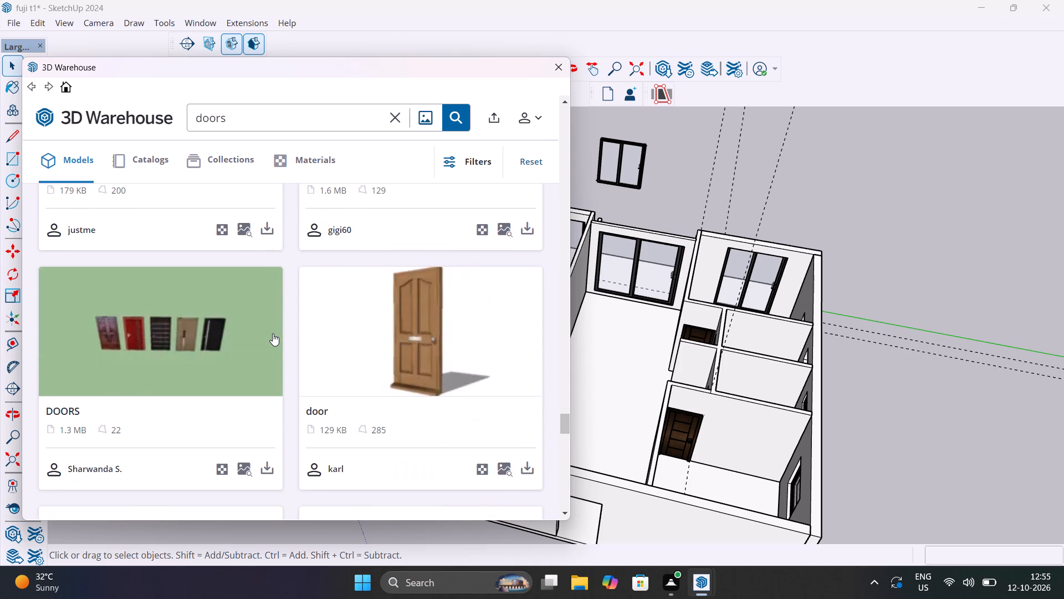
{"action": "scroll", "coordinate": [273, 333], "scroll_direction": "down", "scroll_amount": 4}
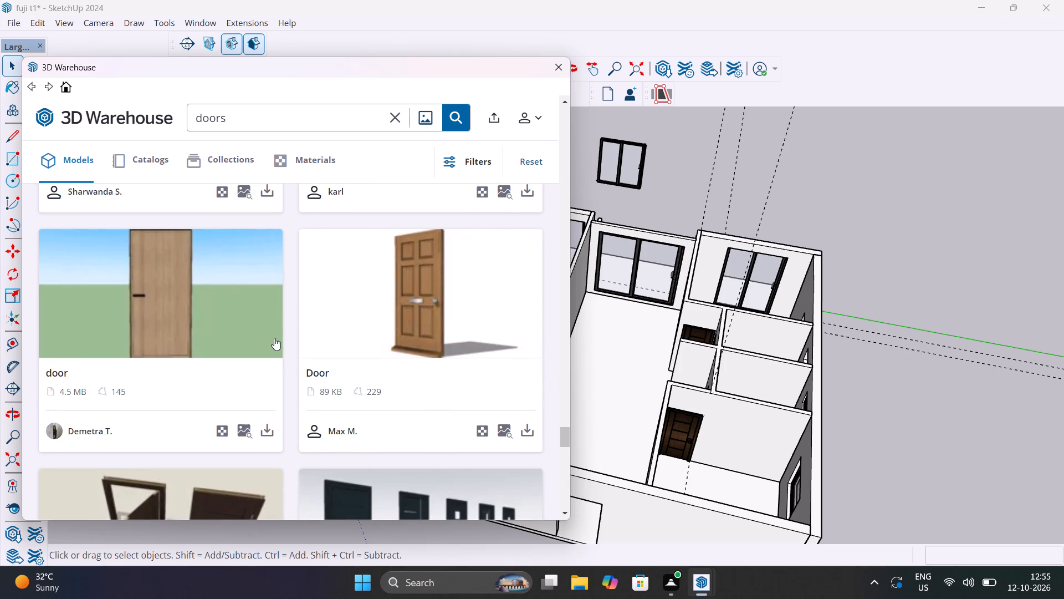
{"action": "scroll", "coordinate": [275, 342], "scroll_direction": "down", "scroll_amount": 6}
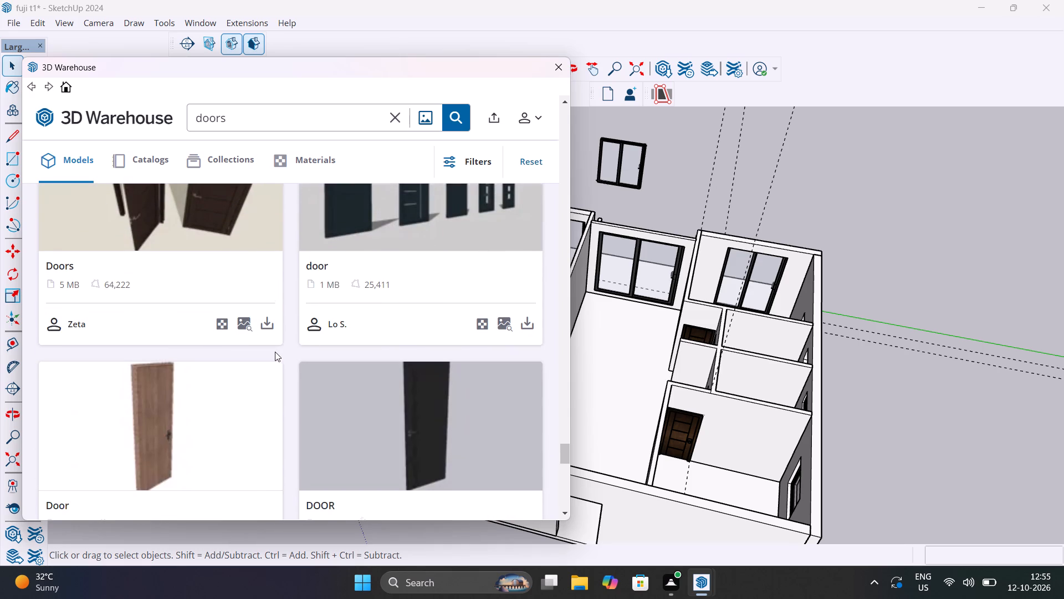
{"action": "scroll", "coordinate": [275, 352], "scroll_direction": "down", "scroll_amount": 7}
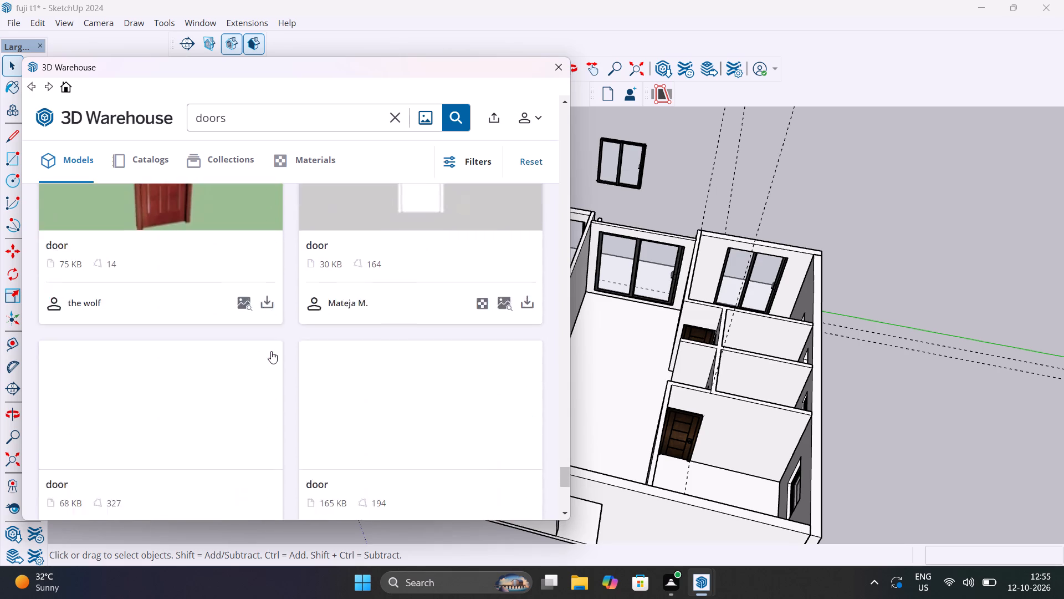
{"action": "scroll", "coordinate": [271, 351], "scroll_direction": "down", "scroll_amount": 2}
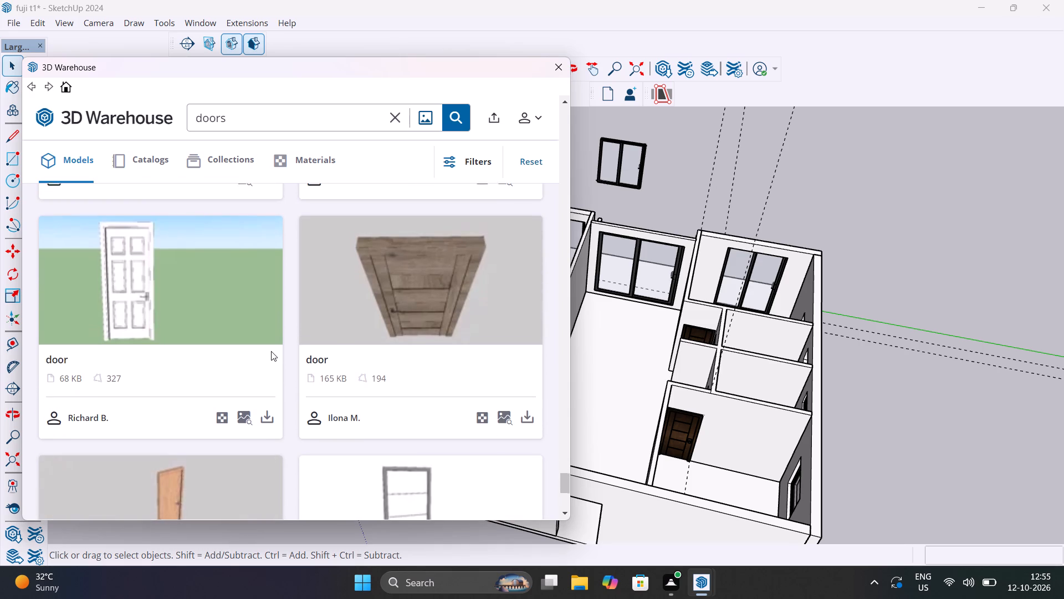
{"action": "scroll", "coordinate": [271, 351], "scroll_direction": "down", "scroll_amount": 2}
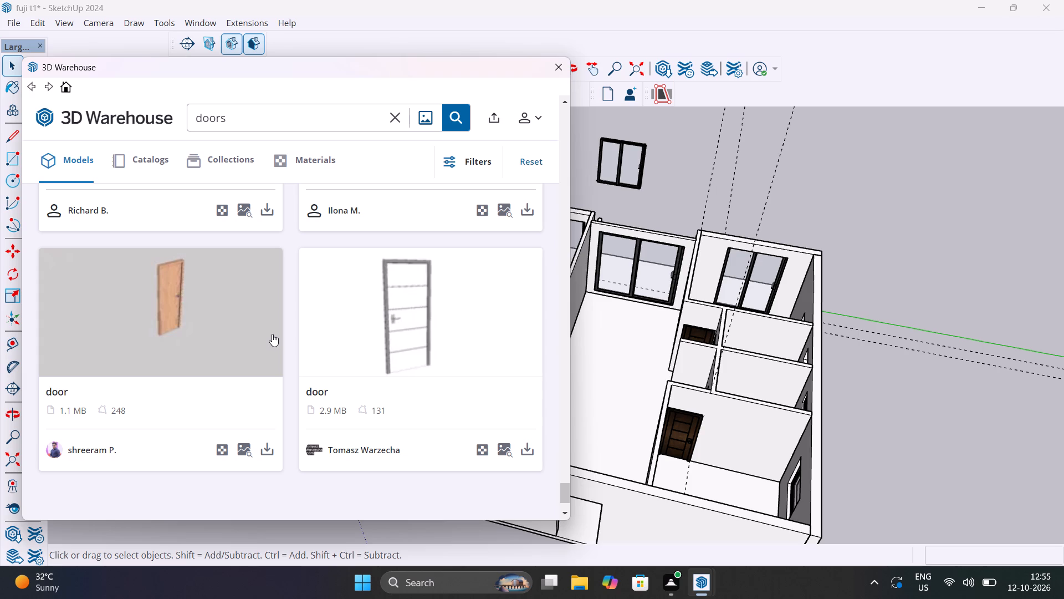
{"action": "scroll", "coordinate": [273, 341], "scroll_direction": "down", "scroll_amount": 2}
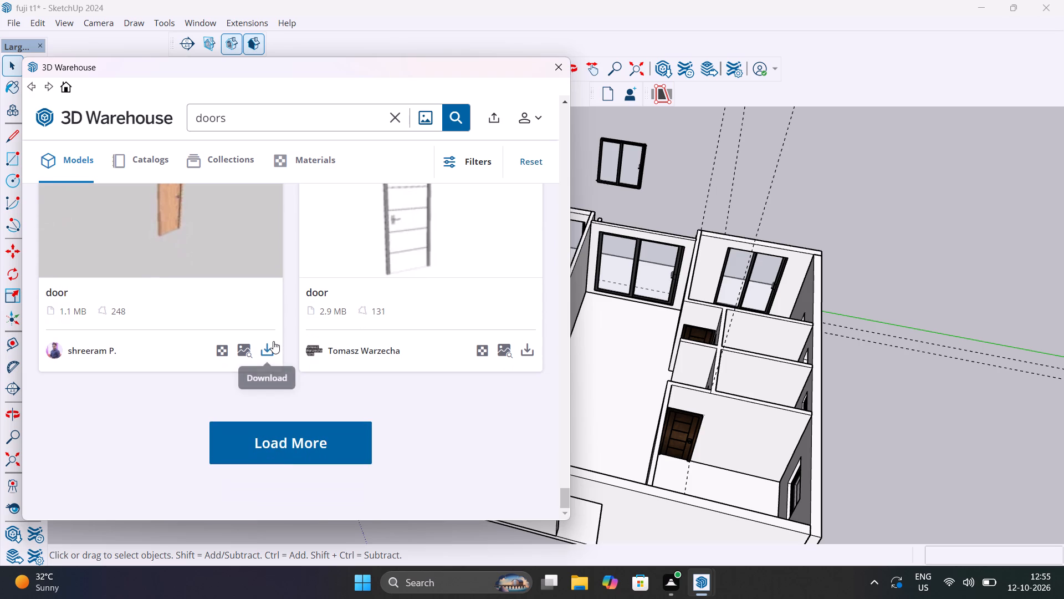
Load more "doors" results in 3D Warehouse and browse the additional door models for one suited to the empty doorways.
{"action": "left_click", "coordinate": [283, 445]}
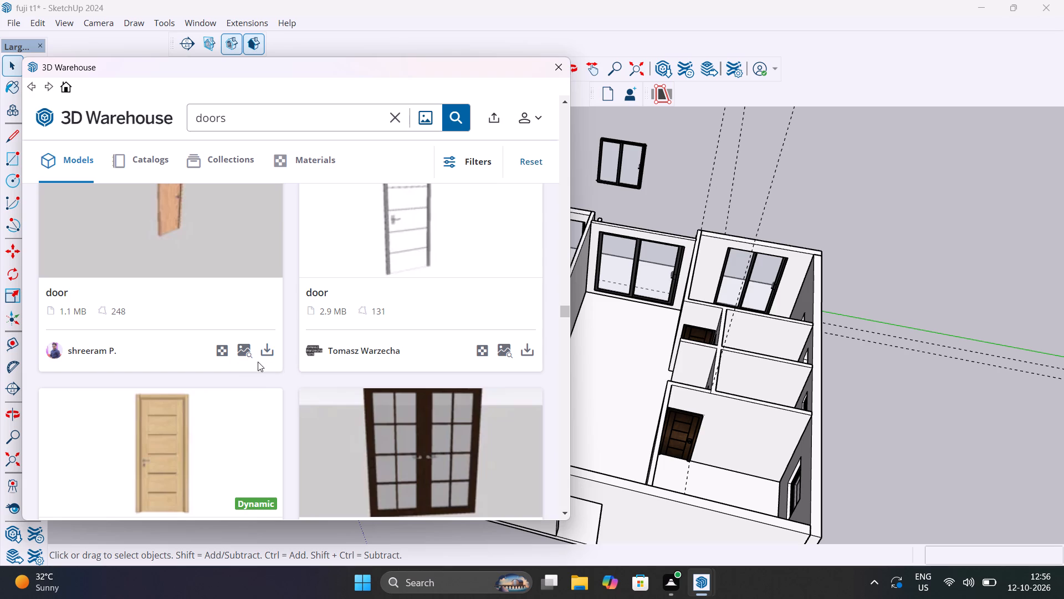
{"action": "scroll", "coordinate": [260, 380], "scroll_direction": "down", "scroll_amount": 2}
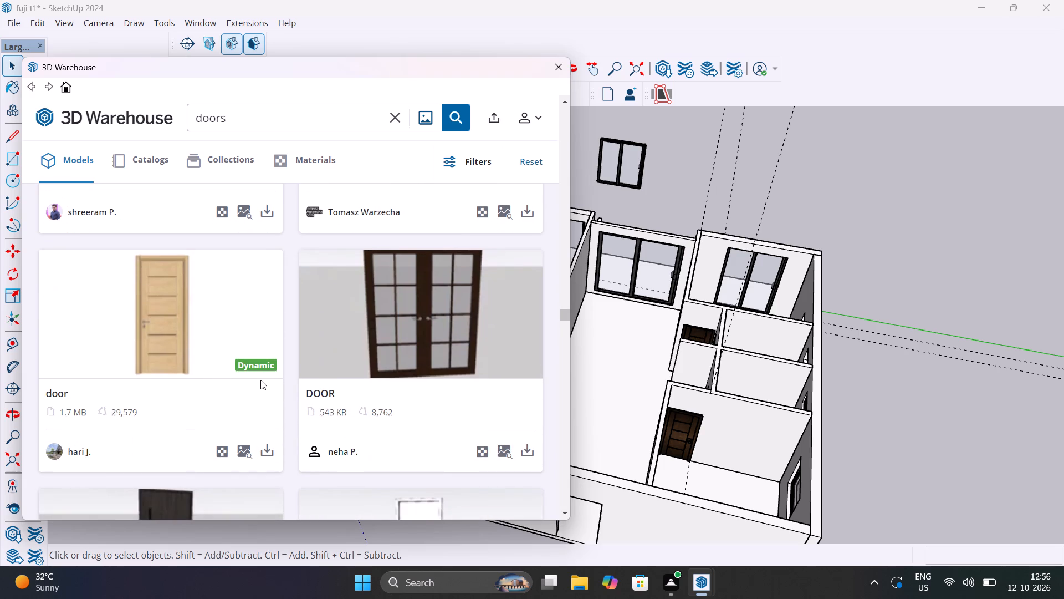
{"action": "scroll", "coordinate": [260, 382], "scroll_direction": "down", "scroll_amount": 2}
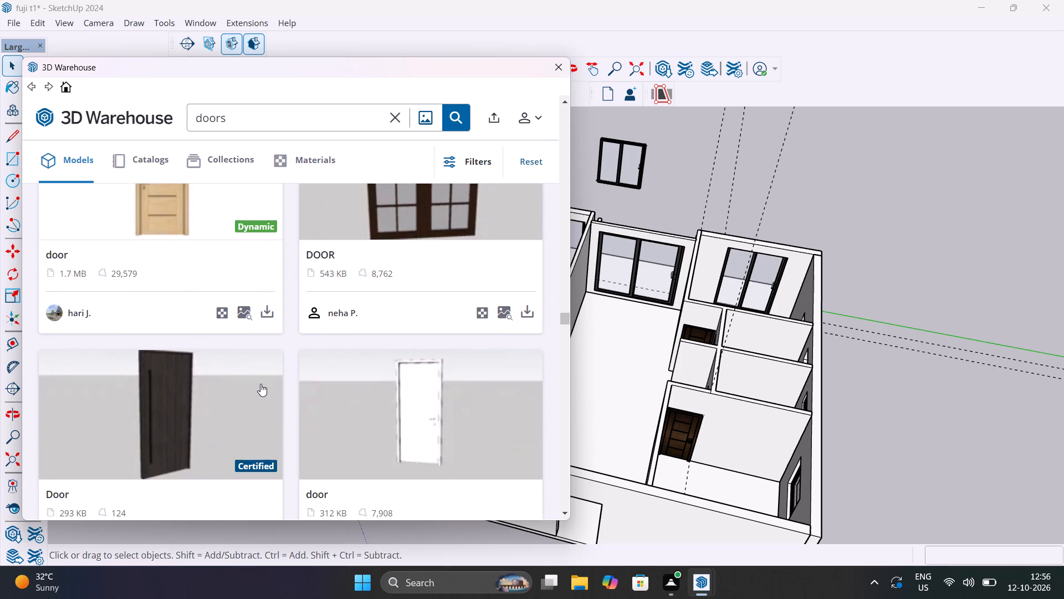
{"action": "scroll", "coordinate": [356, 488], "scroll_direction": "down", "scroll_amount": 3}
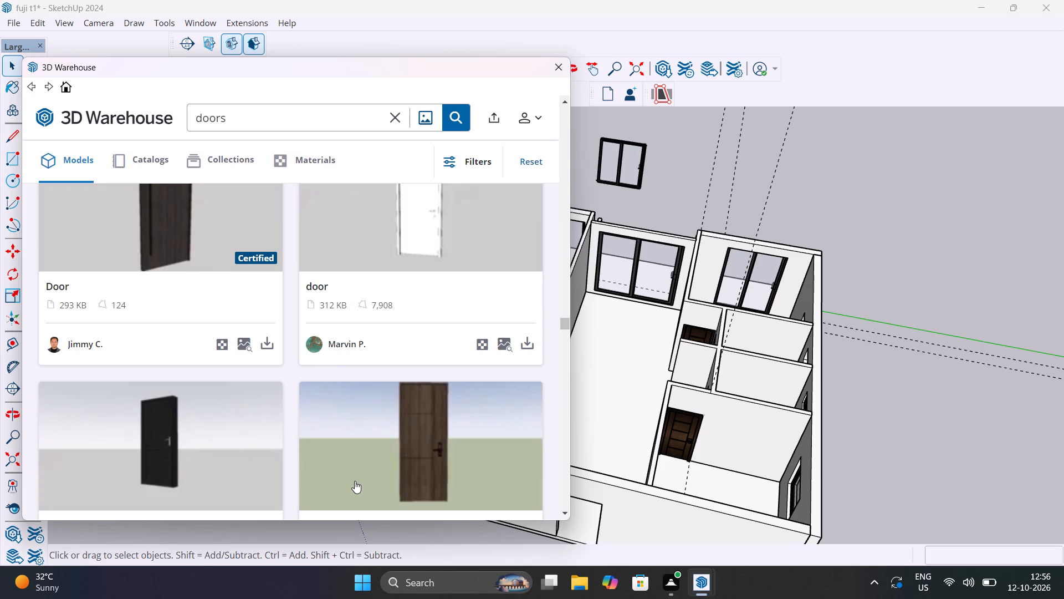
{"action": "scroll", "coordinate": [352, 479], "scroll_direction": "down", "scroll_amount": 4}
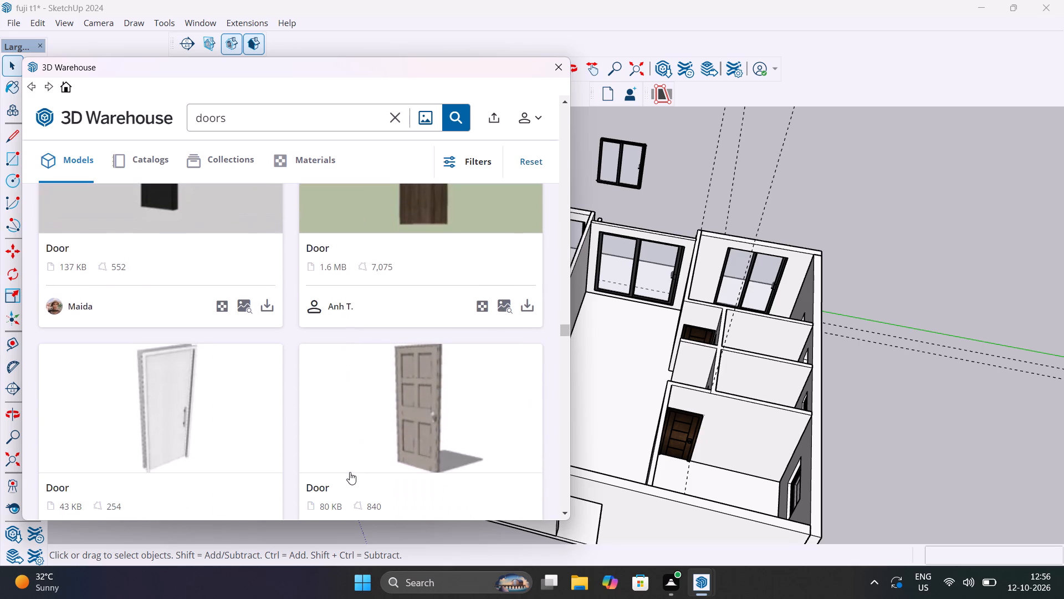
{"action": "scroll", "coordinate": [350, 472], "scroll_direction": "down", "scroll_amount": 1}
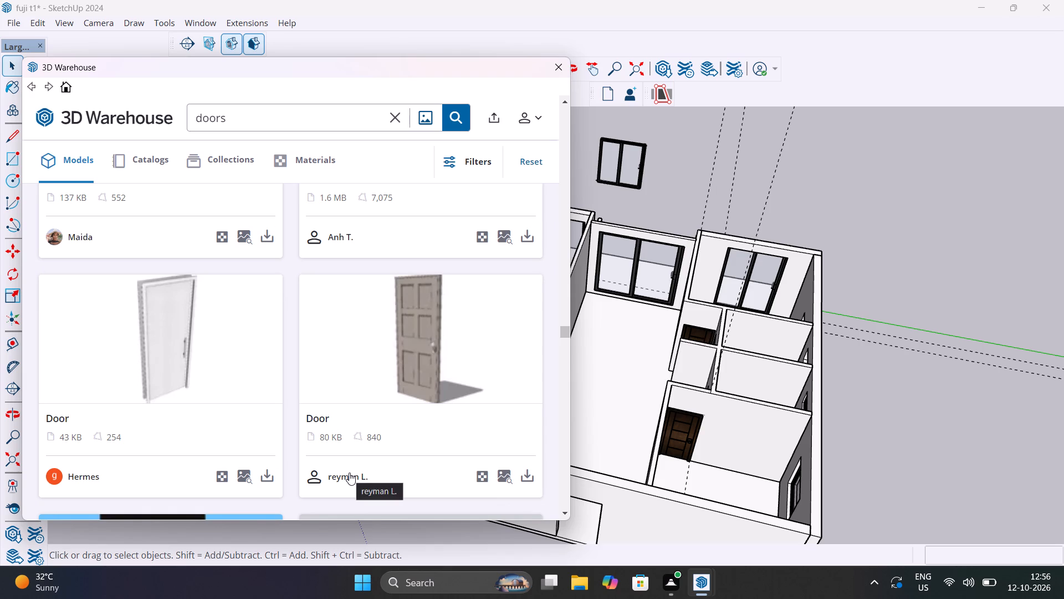
{"action": "scroll", "coordinate": [349, 473], "scroll_direction": "down", "scroll_amount": 5}
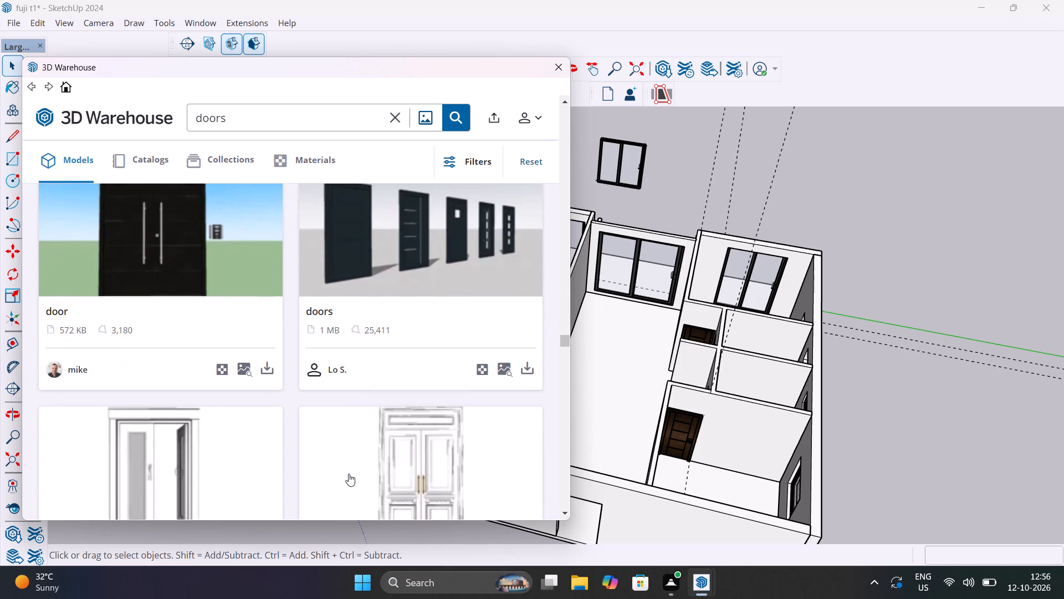
{"action": "scroll", "coordinate": [349, 474], "scroll_direction": "up", "scroll_amount": 1}
{"action": "scroll", "coordinate": [349, 474], "scroll_direction": "down", "scroll_amount": 2}
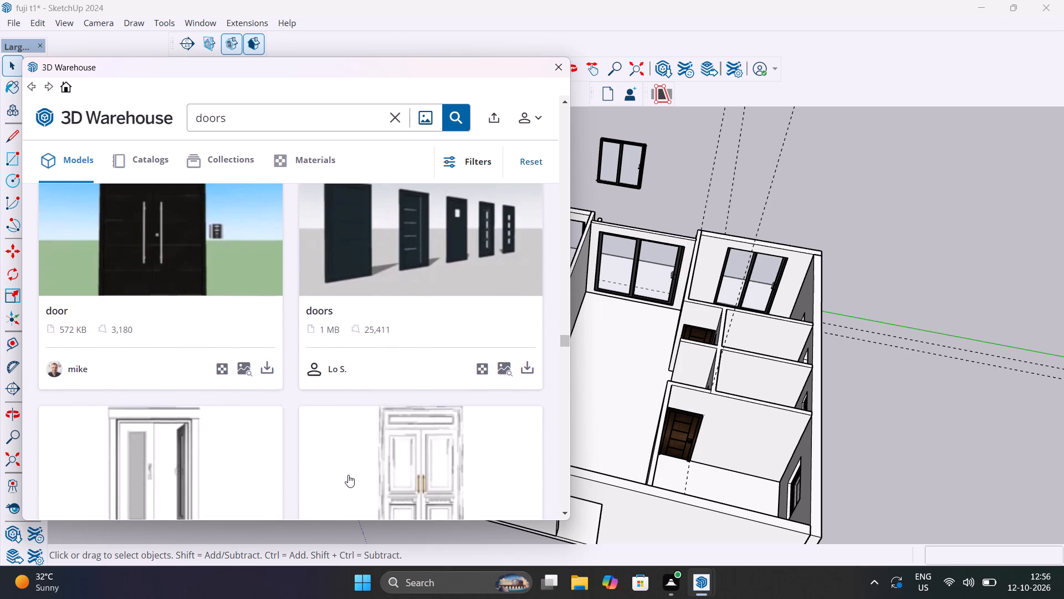
{"action": "scroll", "coordinate": [348, 475], "scroll_direction": "down", "scroll_amount": 2}
Browse back through the earlier "doors" results towards the start of the list, comparing door models for the empty doorways.
{"action": "scroll", "coordinate": [348, 475], "scroll_direction": "up", "scroll_amount": 9}
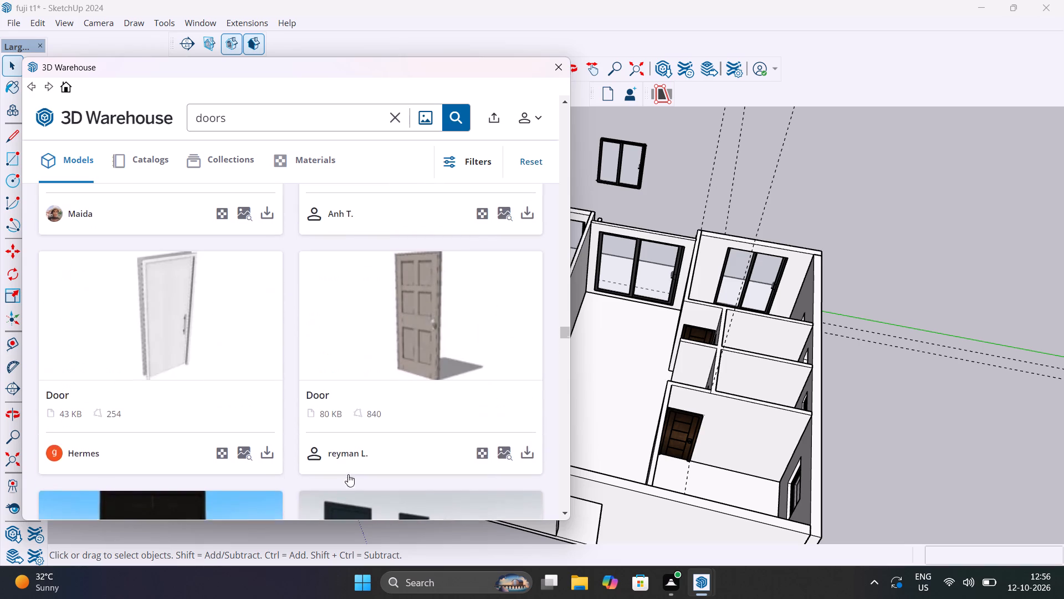
{"action": "scroll", "coordinate": [348, 475], "scroll_direction": "down", "scroll_amount": 1}
{"action": "scroll", "coordinate": [348, 475], "scroll_direction": "up", "scroll_amount": 1}
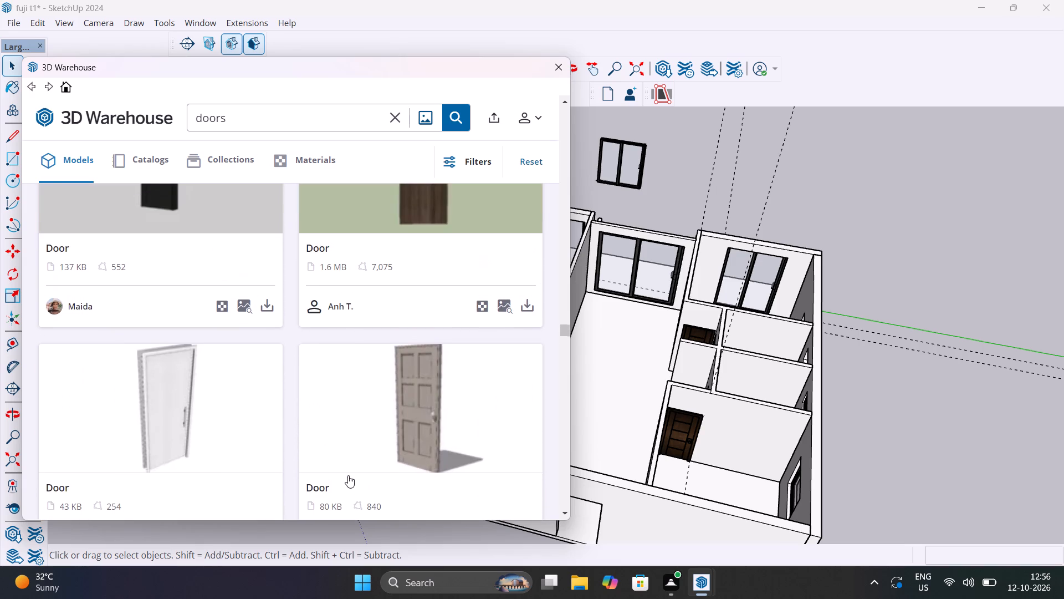
{"action": "scroll", "coordinate": [348, 475], "scroll_direction": "up", "scroll_amount": 8}
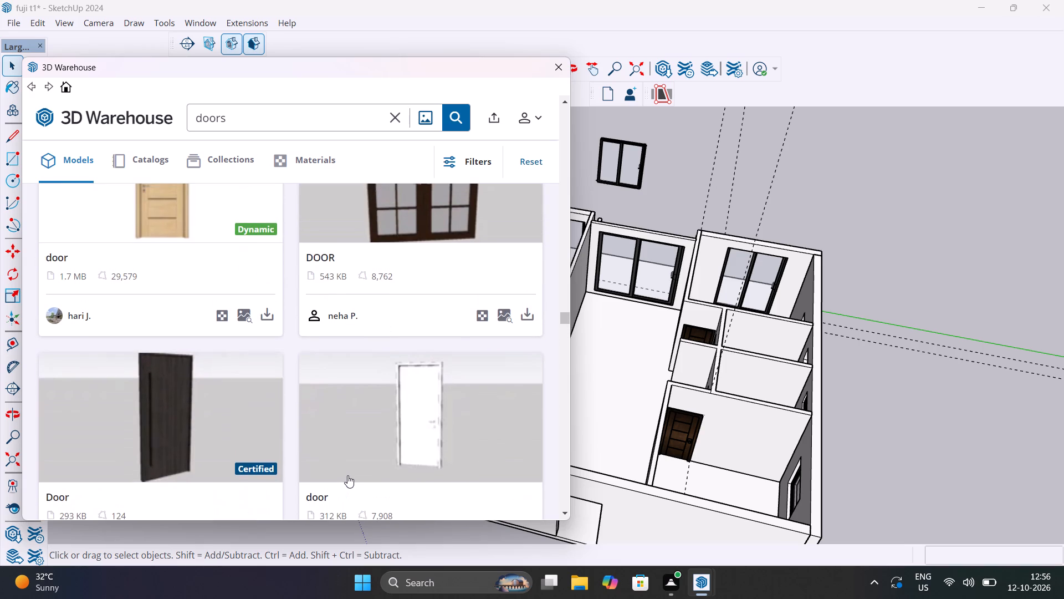
{"action": "scroll", "coordinate": [347, 475], "scroll_direction": "up", "scroll_amount": 5}
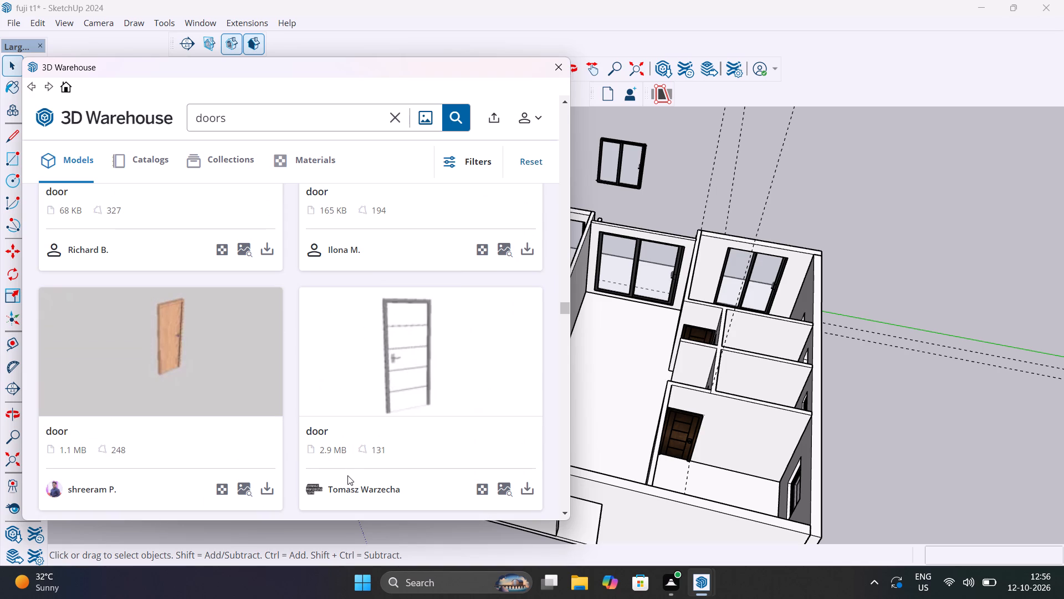
{"action": "scroll", "coordinate": [347, 476], "scroll_direction": "up", "scroll_amount": 1}
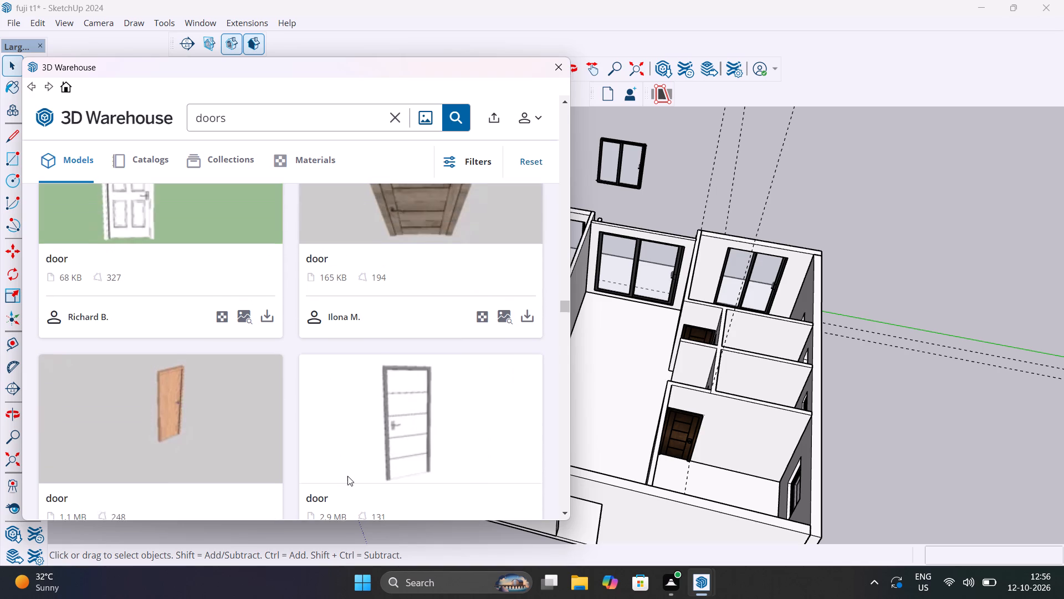
{"action": "scroll", "coordinate": [347, 476], "scroll_direction": "up", "scroll_amount": 6}
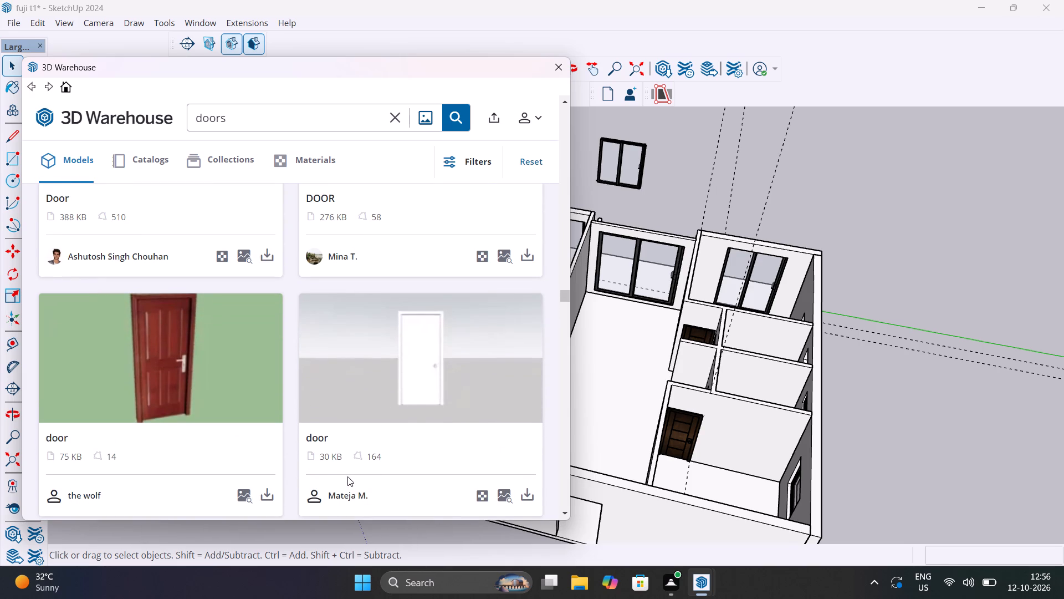
{"action": "scroll", "coordinate": [347, 478], "scroll_direction": "up", "scroll_amount": 2}
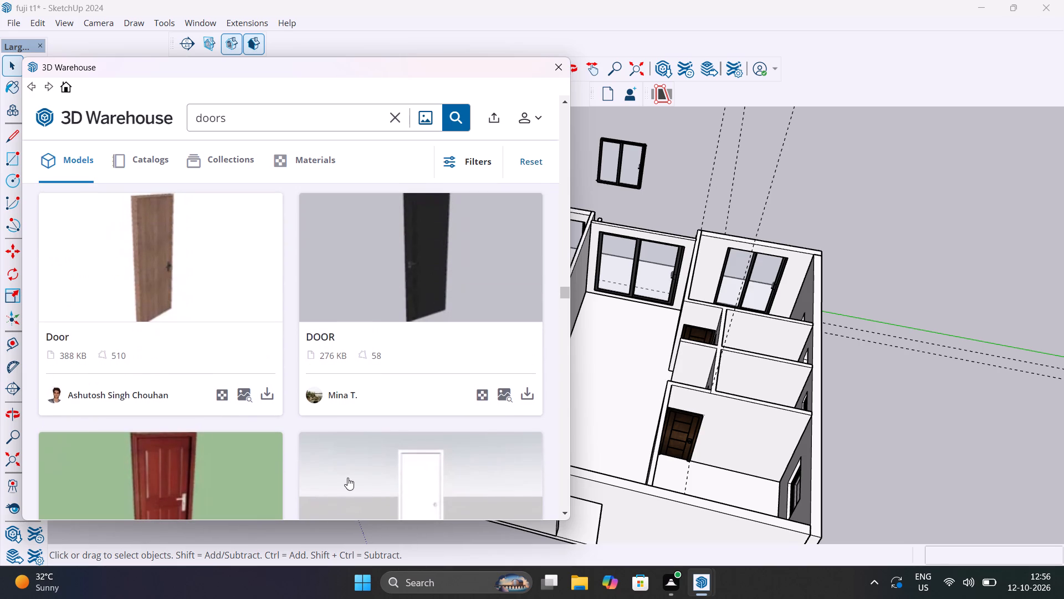
{"action": "scroll", "coordinate": [347, 478], "scroll_direction": "up", "scroll_amount": 2}
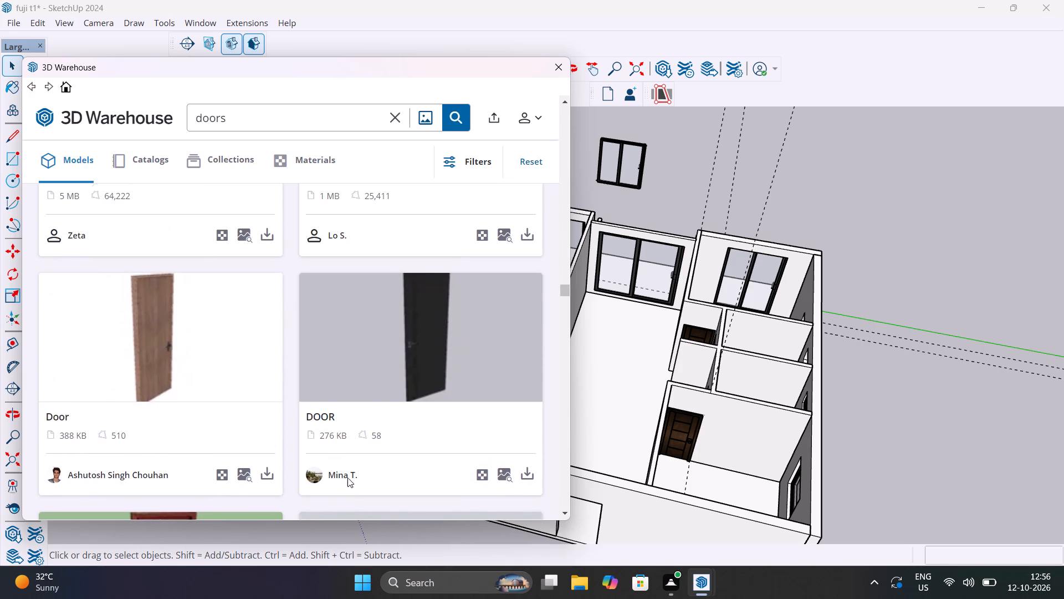
{"action": "scroll", "coordinate": [347, 478], "scroll_direction": "up", "scroll_amount": 4}
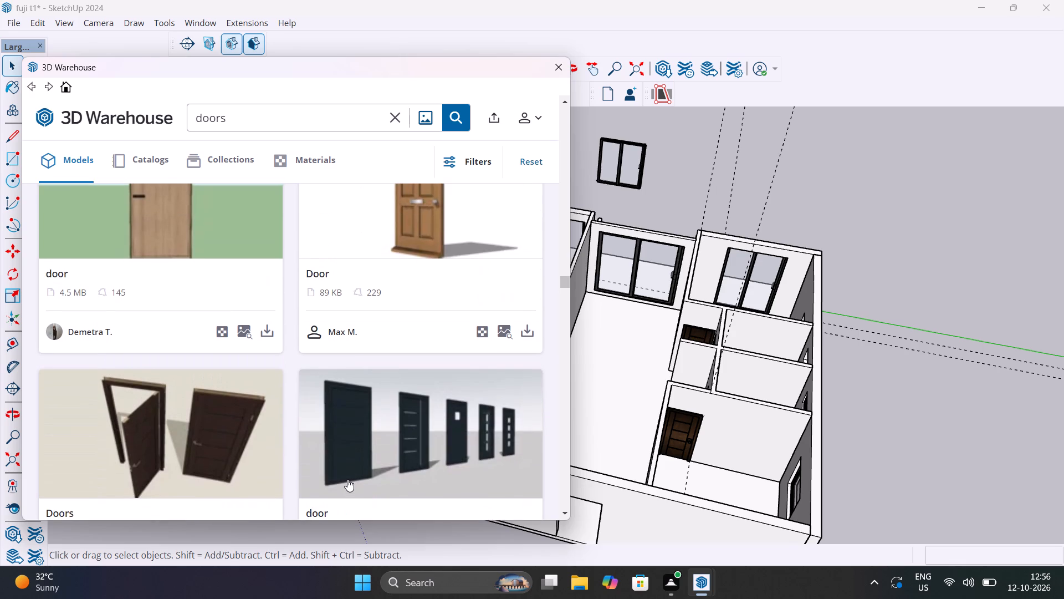
{"action": "scroll", "coordinate": [347, 479], "scroll_direction": "up", "scroll_amount": 5}
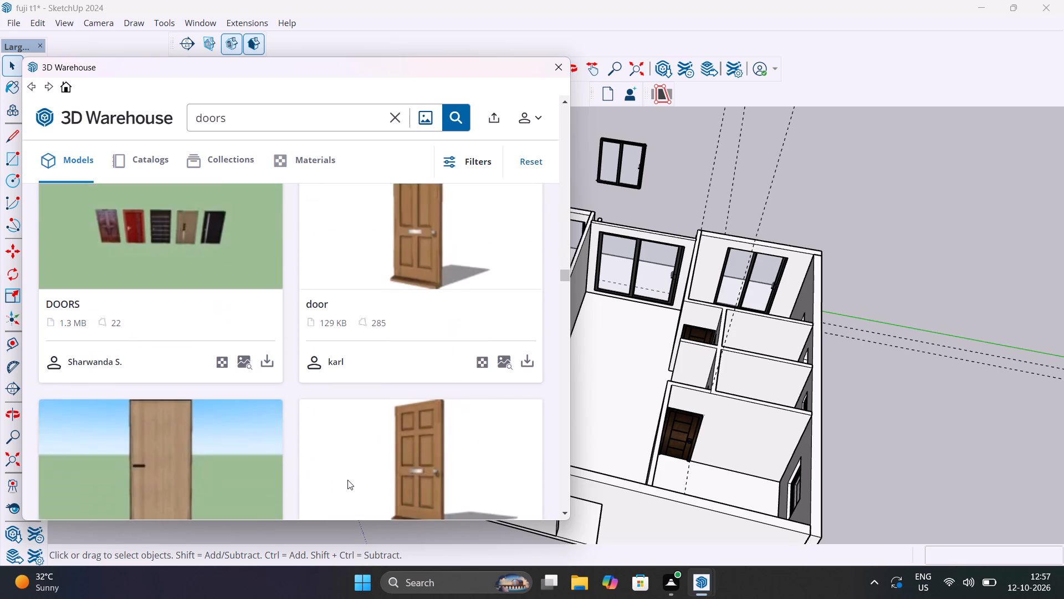
{"action": "scroll", "coordinate": [347, 480], "scroll_direction": "up", "scroll_amount": 2}
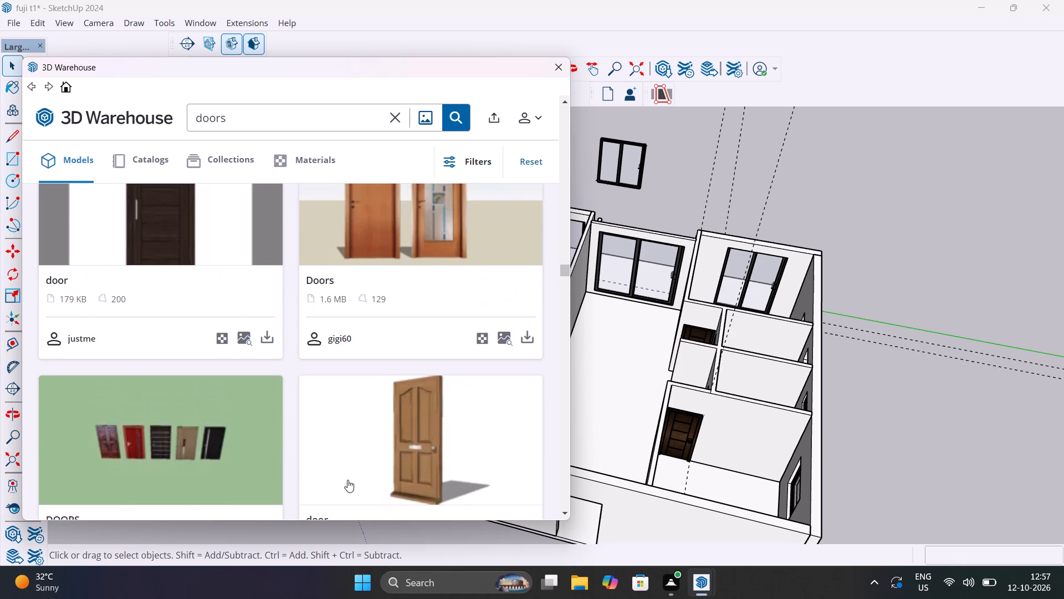
{"action": "scroll", "coordinate": [347, 480], "scroll_direction": "up", "scroll_amount": 7}
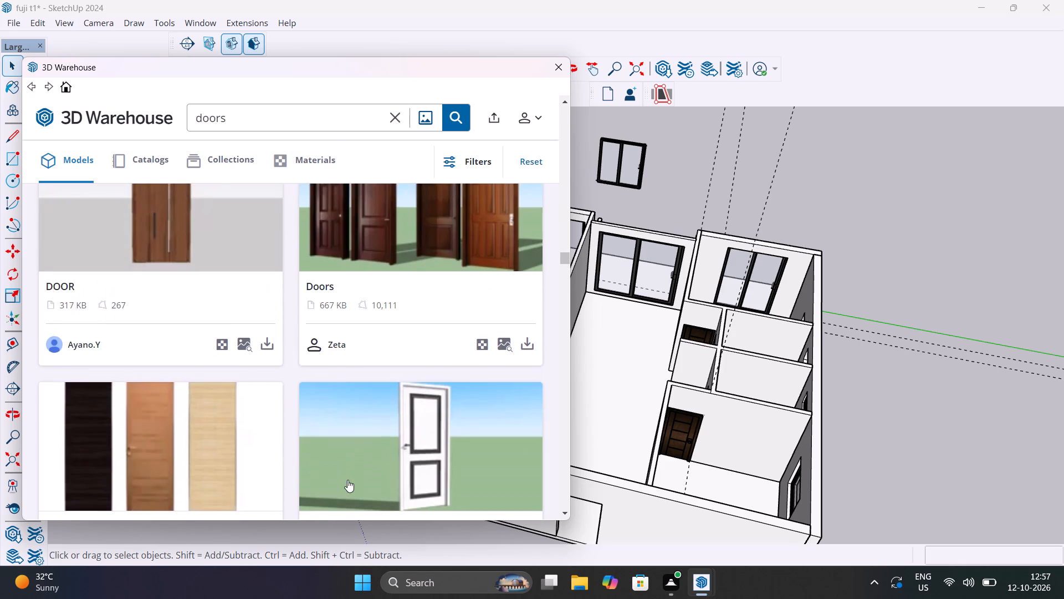
{"action": "scroll", "coordinate": [347, 480], "scroll_direction": "up", "scroll_amount": 5}
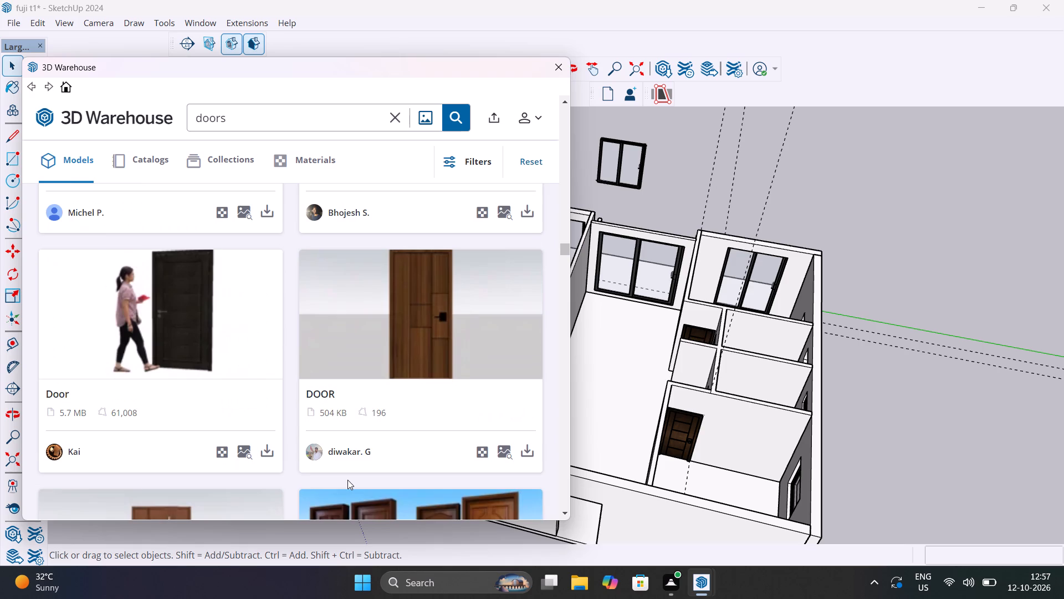
{"action": "scroll", "coordinate": [347, 480], "scroll_direction": "up", "scroll_amount": 6}
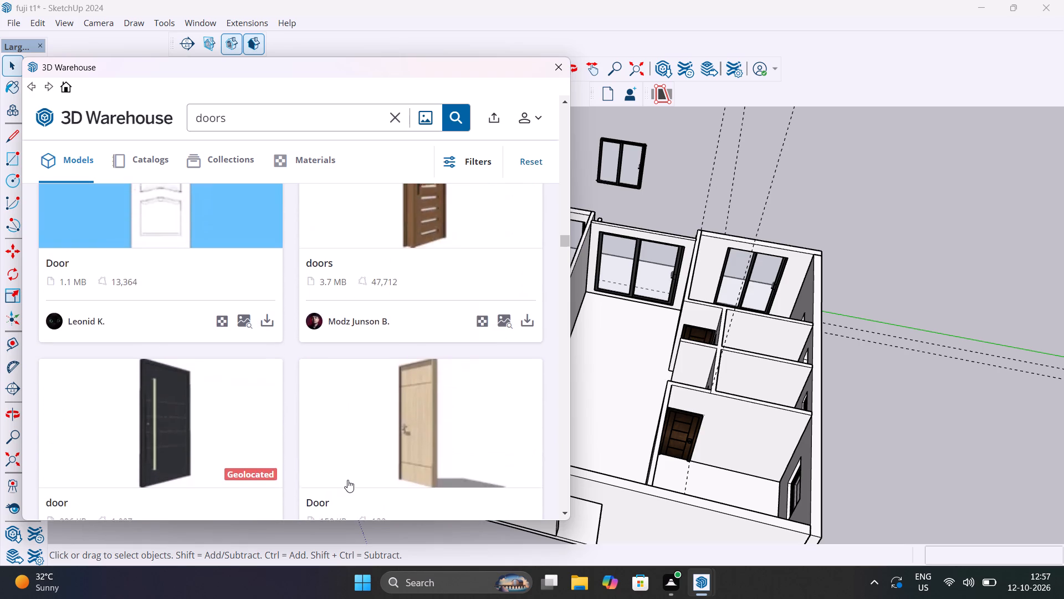
{"action": "scroll", "coordinate": [347, 480], "scroll_direction": "up", "scroll_amount": 6}
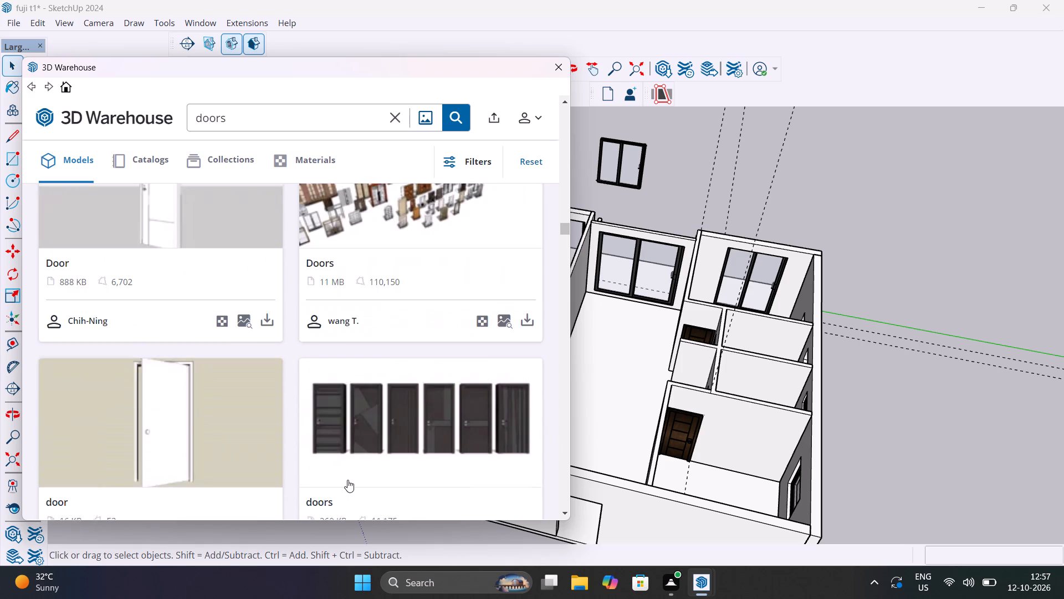
{"action": "scroll", "coordinate": [347, 480], "scroll_direction": "up", "scroll_amount": 6}
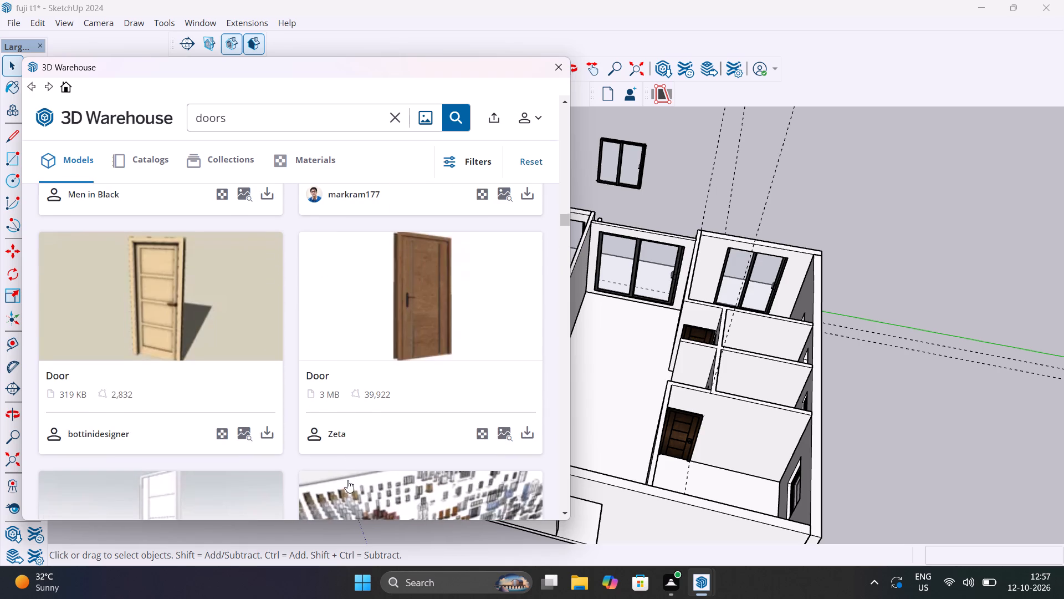
{"action": "scroll", "coordinate": [347, 480], "scroll_direction": "up", "scroll_amount": 2}
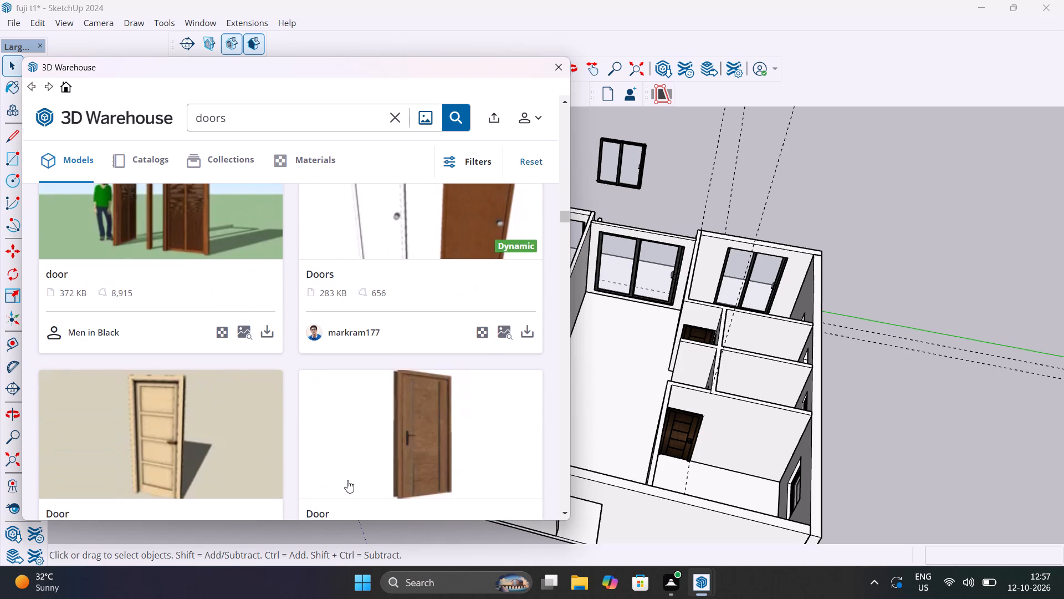
{"action": "scroll", "coordinate": [347, 480], "scroll_direction": "up", "scroll_amount": 5}
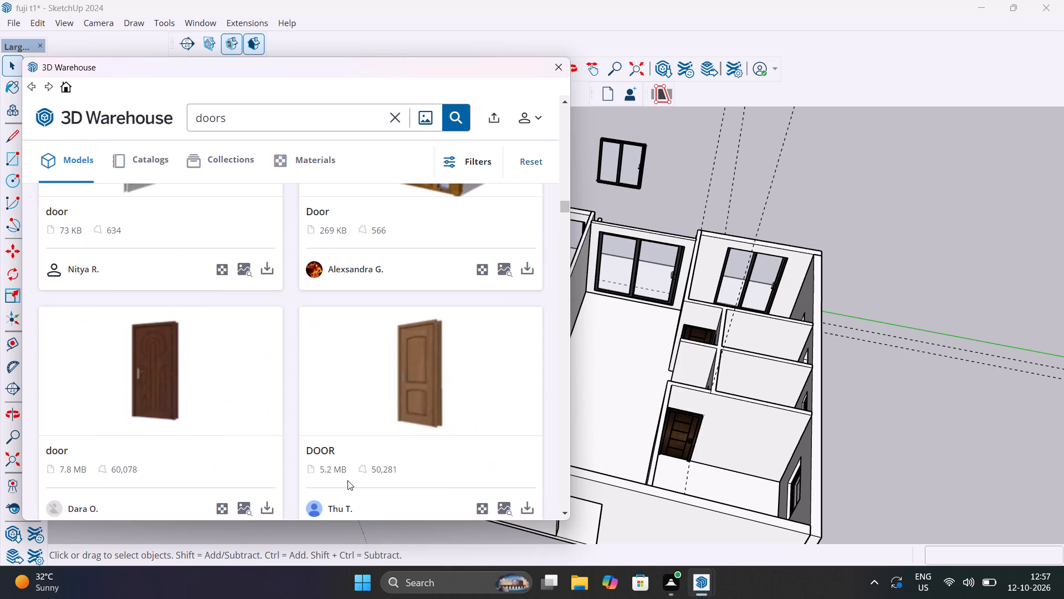
{"action": "scroll", "coordinate": [347, 480], "scroll_direction": "up", "scroll_amount": 6}
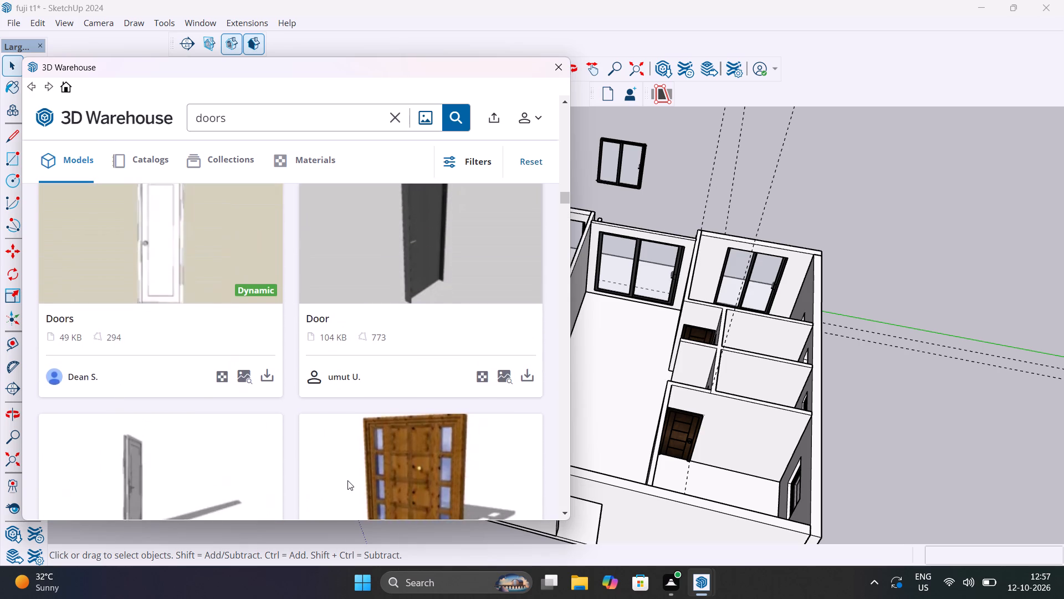
{"action": "scroll", "coordinate": [347, 480], "scroll_direction": "up", "scroll_amount": 5}
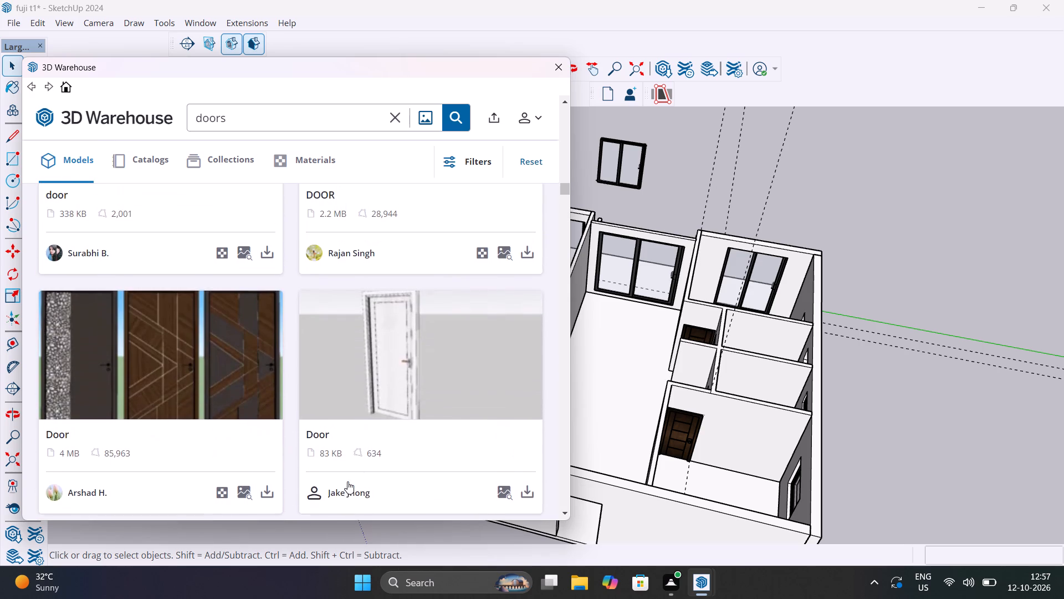
{"action": "scroll", "coordinate": [347, 481], "scroll_direction": "up", "scroll_amount": 3}
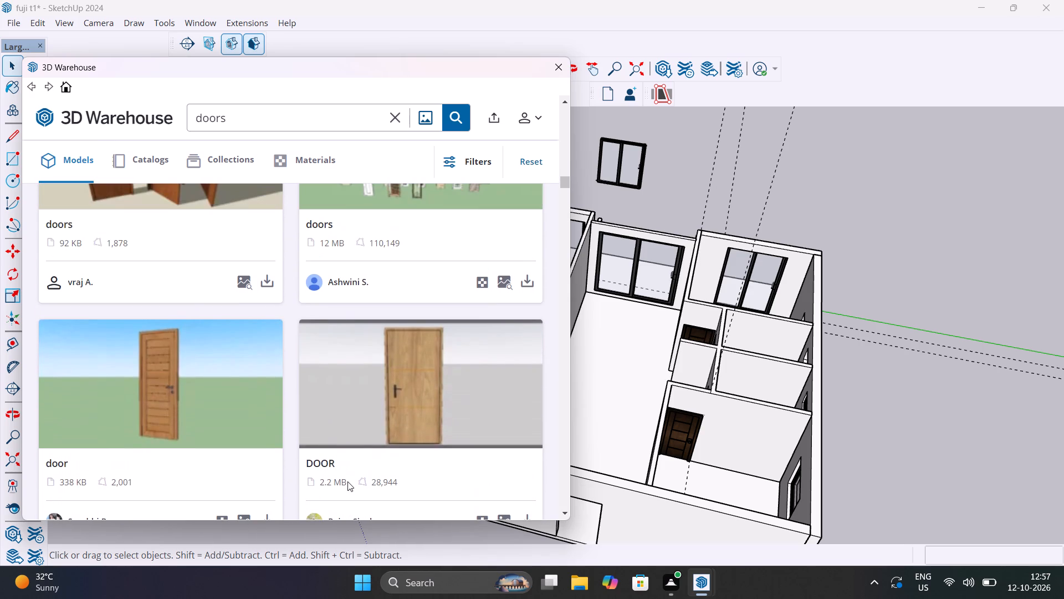
{"action": "scroll", "coordinate": [348, 485], "scroll_direction": "up", "scroll_amount": 5}
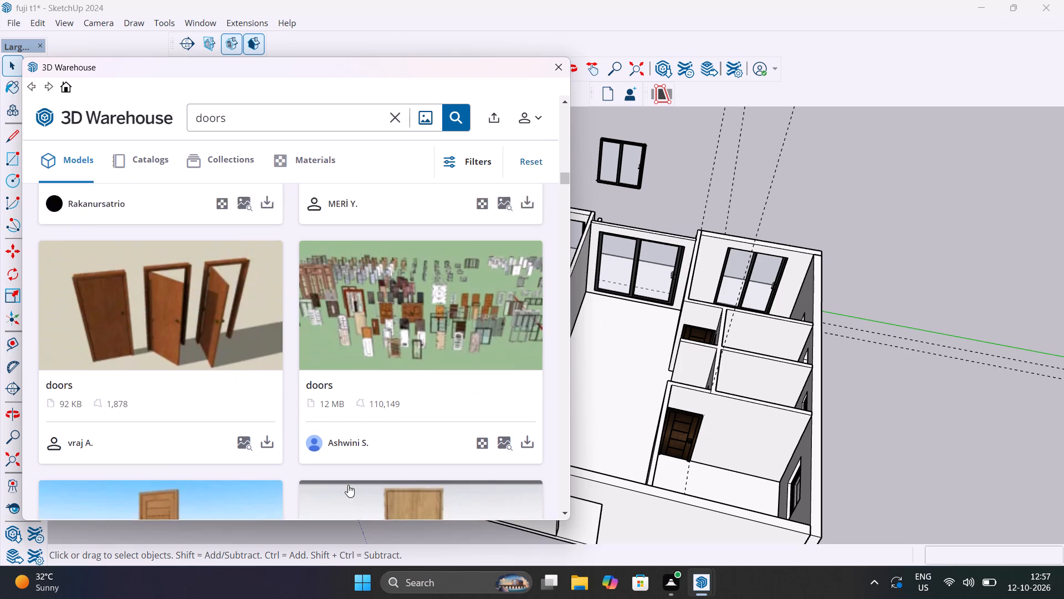
{"action": "scroll", "coordinate": [348, 485], "scroll_direction": "up", "scroll_amount": 6}
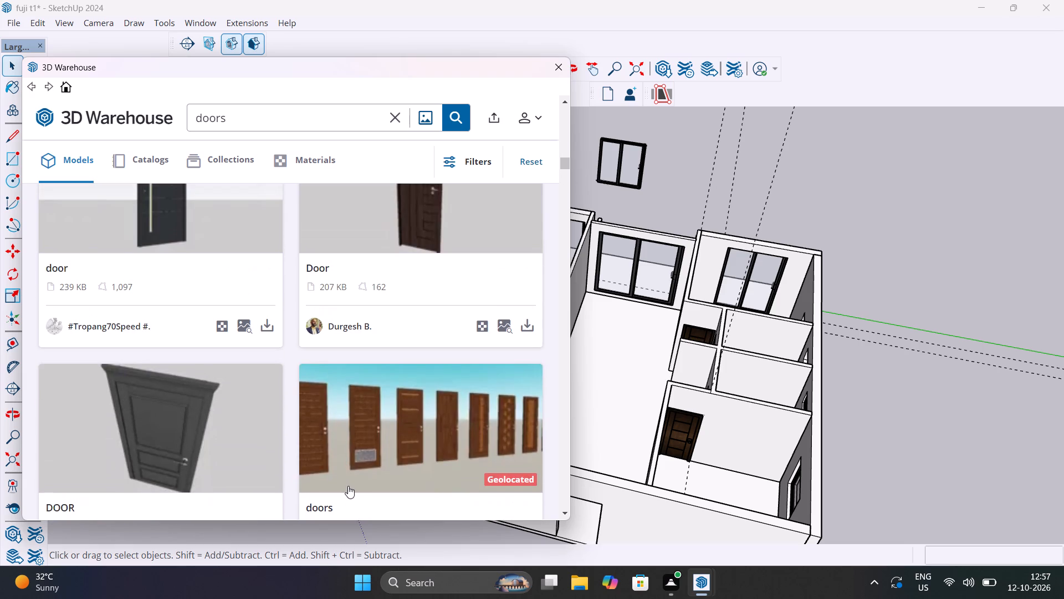
{"action": "scroll", "coordinate": [348, 486], "scroll_direction": "up", "scroll_amount": 7}
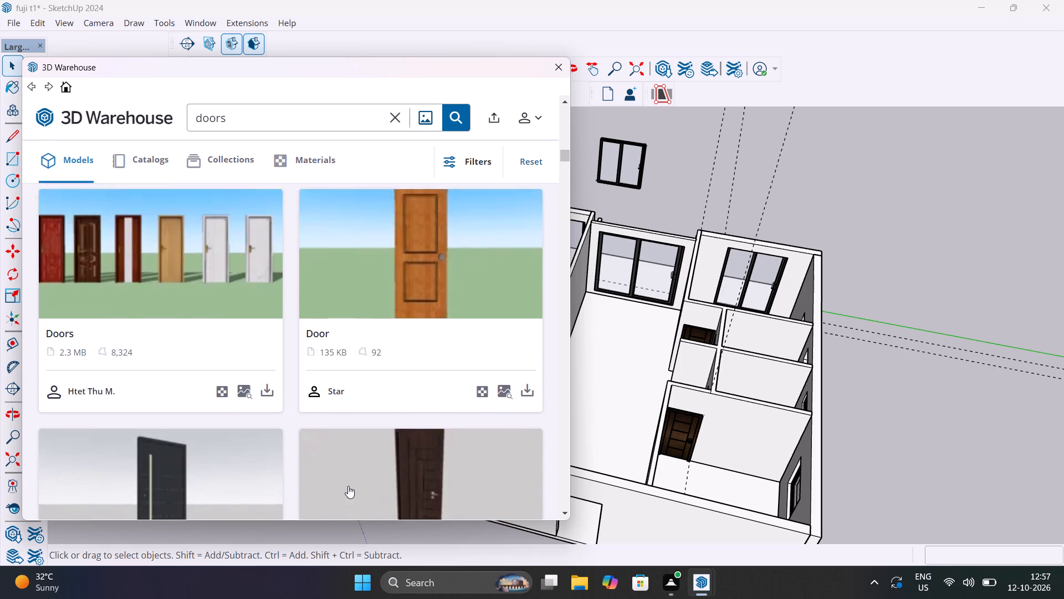
{"action": "scroll", "coordinate": [348, 486], "scroll_direction": "up", "scroll_amount": 6}
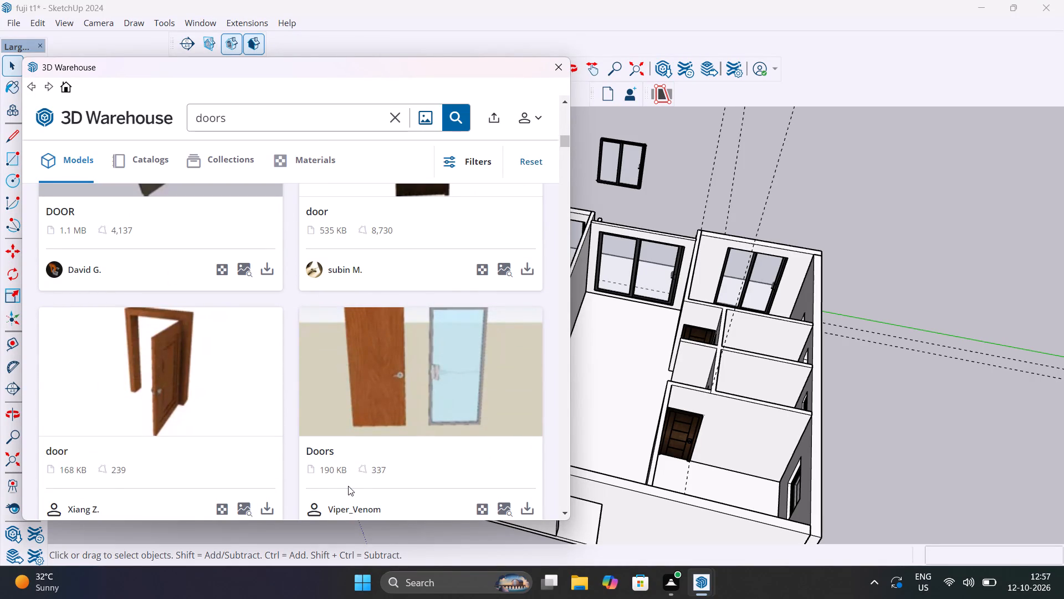
{"action": "scroll", "coordinate": [348, 486], "scroll_direction": "up", "scroll_amount": 1}
{"action": "scroll", "coordinate": [348, 486], "scroll_direction": "down", "scroll_amount": 1}
{"action": "scroll", "coordinate": [347, 489], "scroll_direction": "up", "scroll_amount": 4}
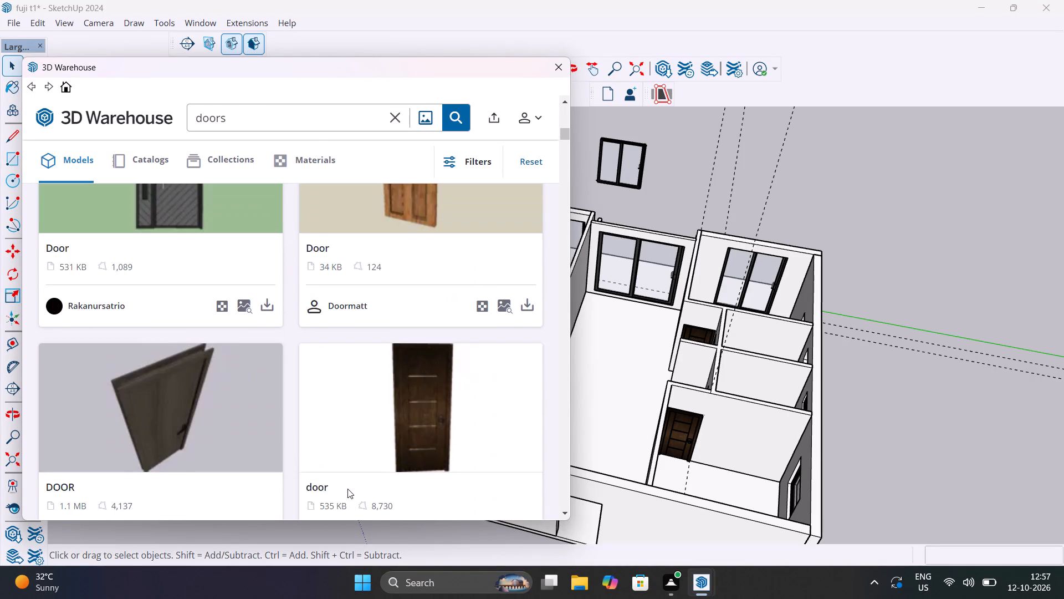
{"action": "scroll", "coordinate": [347, 489], "scroll_direction": "up", "scroll_amount": 7}
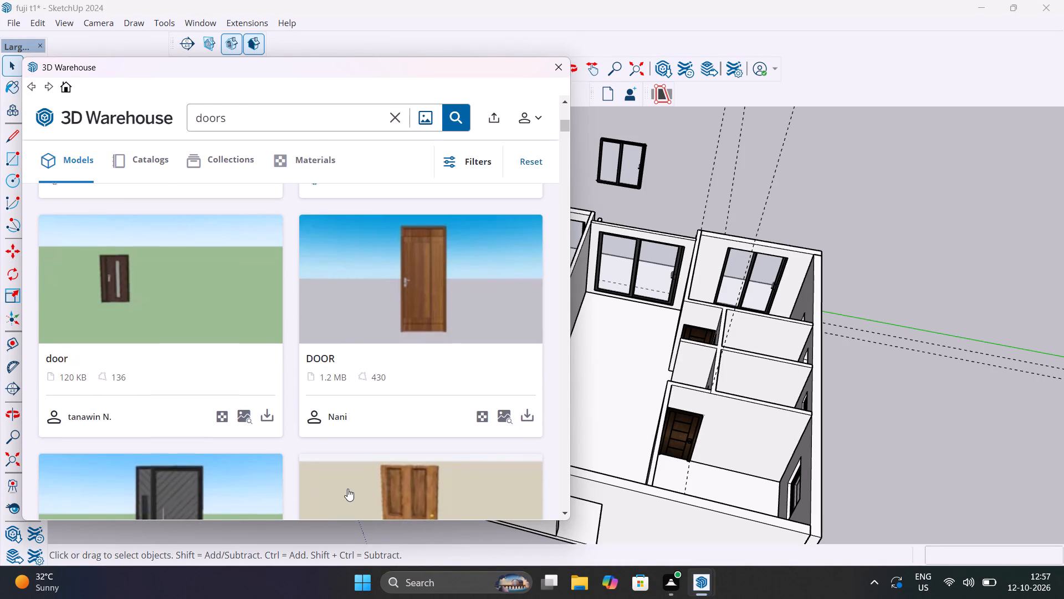
Load the Single Door live component from the 3D Warehouse results into the model and place it on the ground outside the building.
{"action": "scroll", "coordinate": [347, 489], "scroll_direction": "up", "scroll_amount": 4}
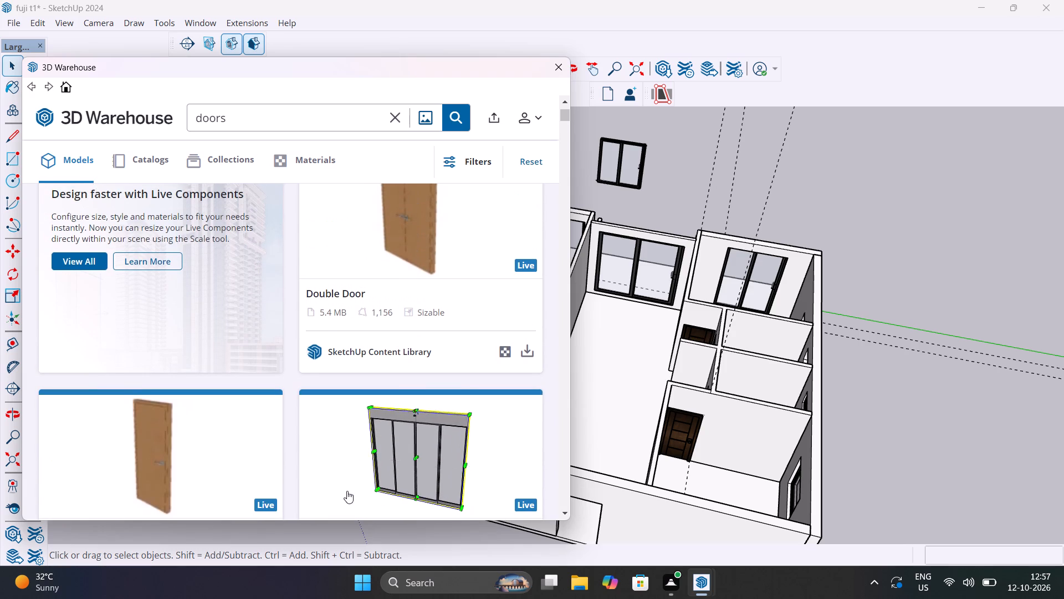
{"action": "scroll", "coordinate": [347, 491], "scroll_direction": "up", "scroll_amount": 3}
{"action": "scroll", "coordinate": [347, 491], "scroll_direction": "down", "scroll_amount": 3}
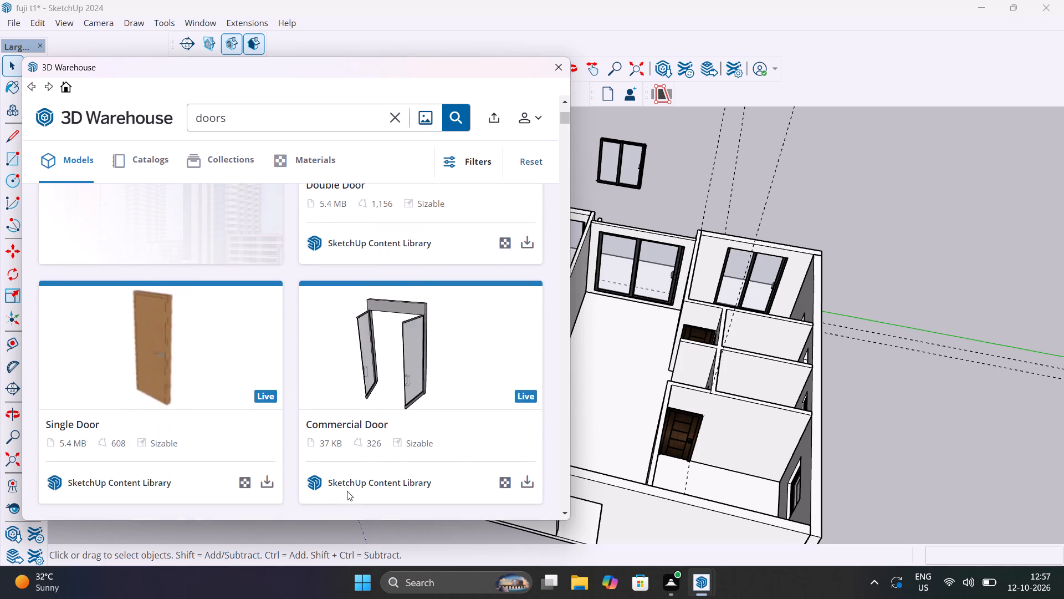
{"action": "left_click", "coordinate": [262, 490]}
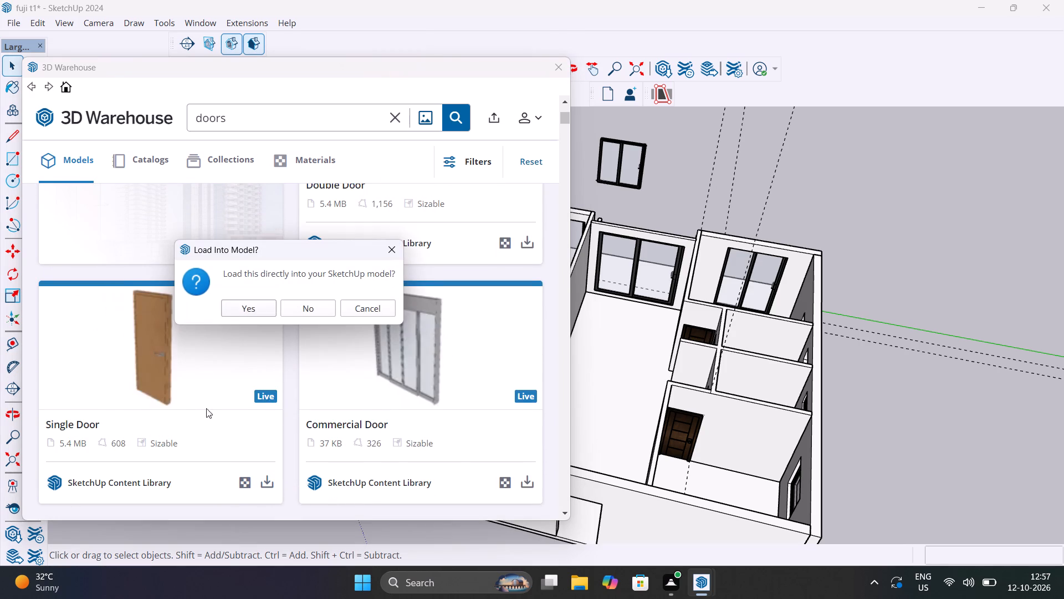
{"action": "left_click", "coordinate": [262, 308]}
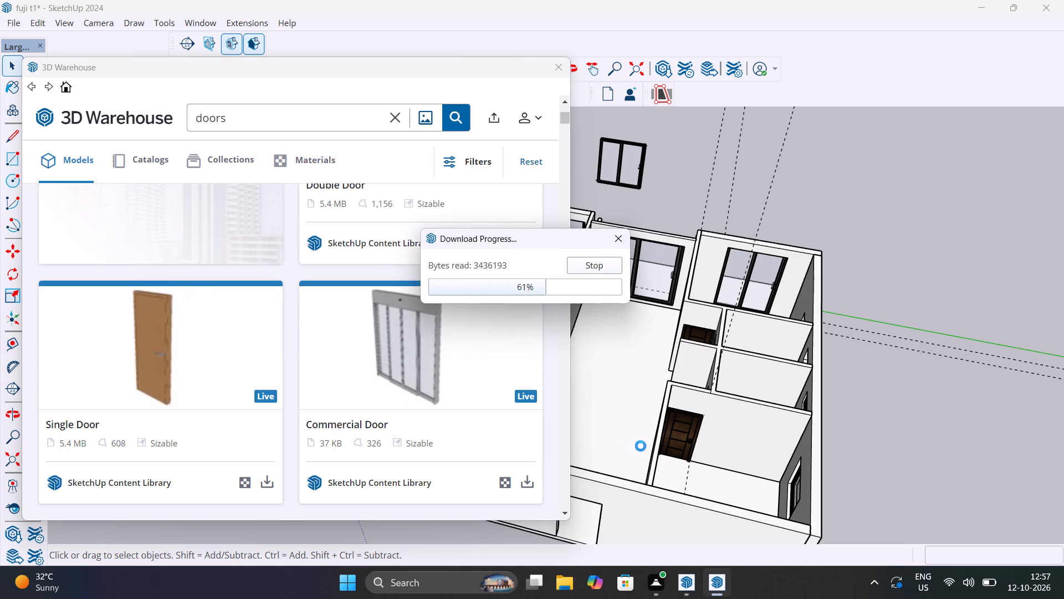
{"action": "left_click", "coordinate": [674, 328]}
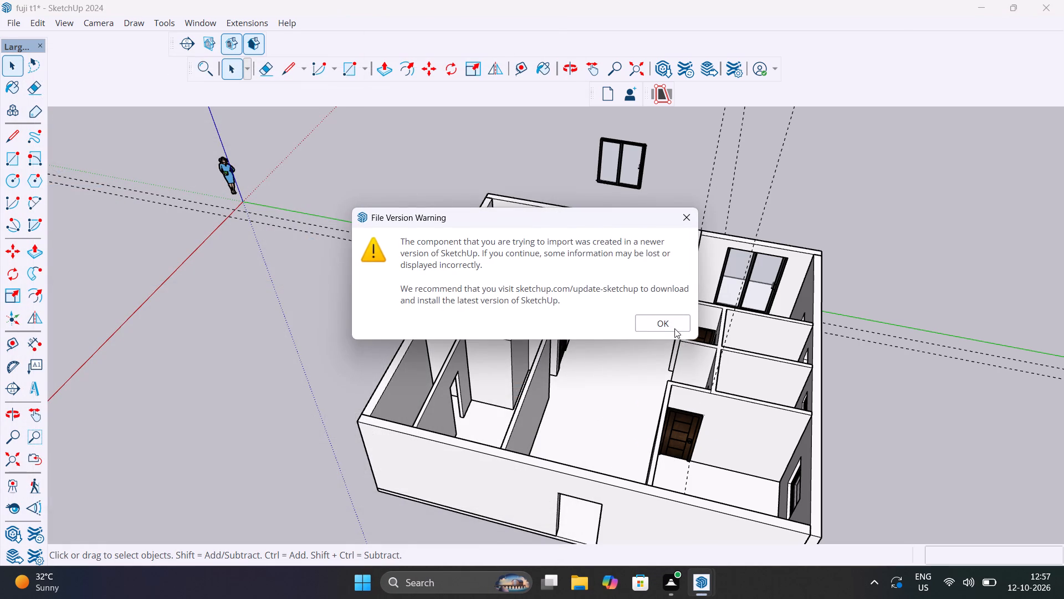
{"action": "left_click", "coordinate": [308, 400]}
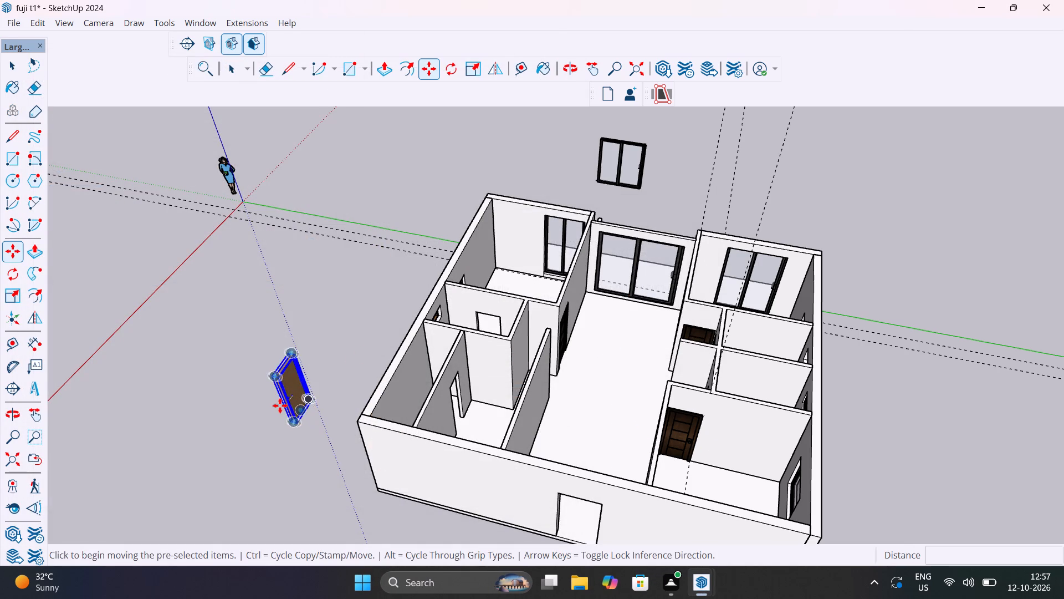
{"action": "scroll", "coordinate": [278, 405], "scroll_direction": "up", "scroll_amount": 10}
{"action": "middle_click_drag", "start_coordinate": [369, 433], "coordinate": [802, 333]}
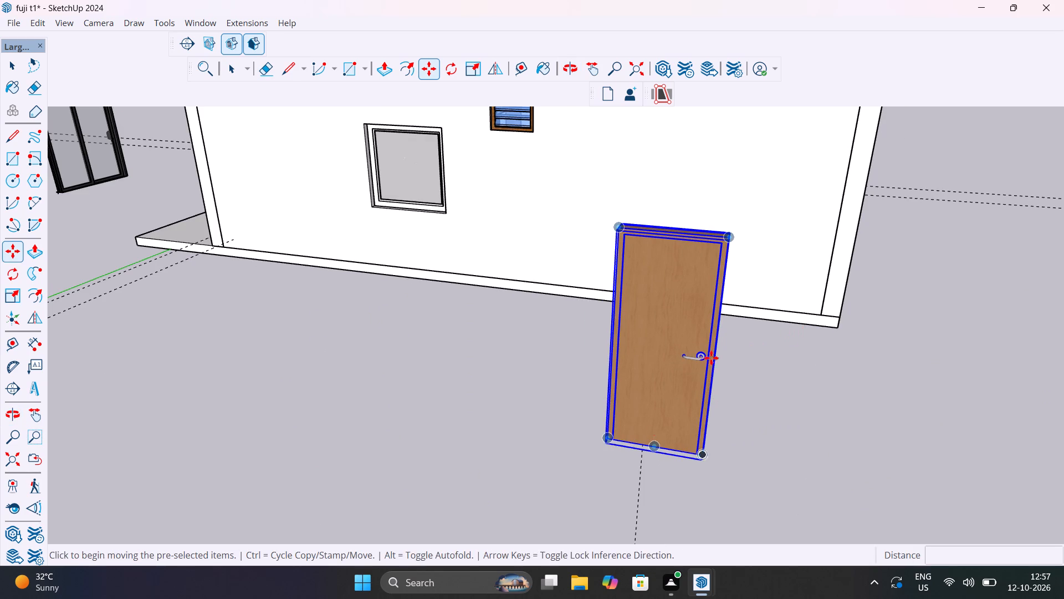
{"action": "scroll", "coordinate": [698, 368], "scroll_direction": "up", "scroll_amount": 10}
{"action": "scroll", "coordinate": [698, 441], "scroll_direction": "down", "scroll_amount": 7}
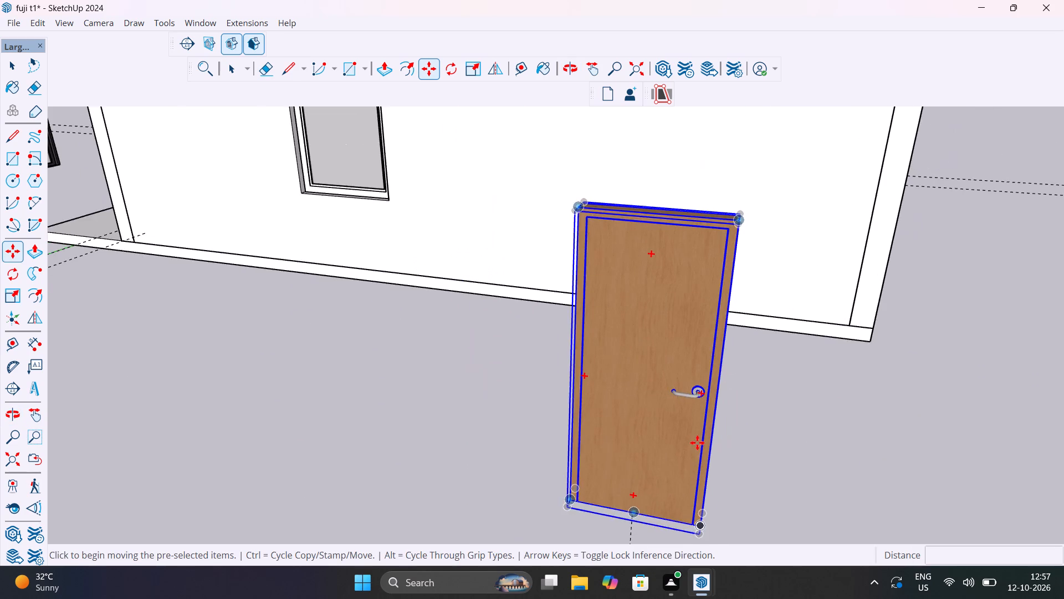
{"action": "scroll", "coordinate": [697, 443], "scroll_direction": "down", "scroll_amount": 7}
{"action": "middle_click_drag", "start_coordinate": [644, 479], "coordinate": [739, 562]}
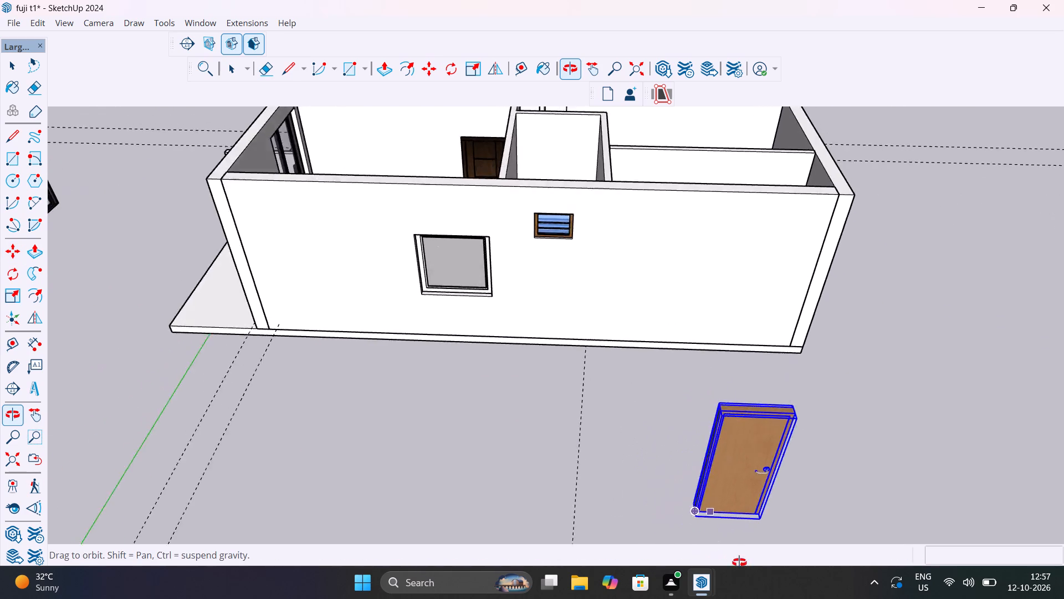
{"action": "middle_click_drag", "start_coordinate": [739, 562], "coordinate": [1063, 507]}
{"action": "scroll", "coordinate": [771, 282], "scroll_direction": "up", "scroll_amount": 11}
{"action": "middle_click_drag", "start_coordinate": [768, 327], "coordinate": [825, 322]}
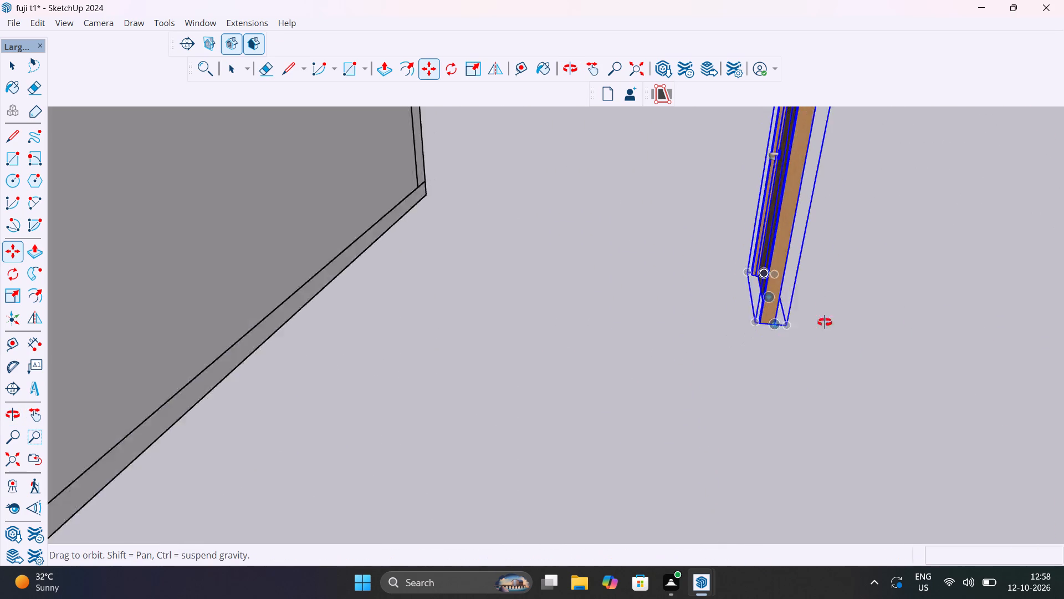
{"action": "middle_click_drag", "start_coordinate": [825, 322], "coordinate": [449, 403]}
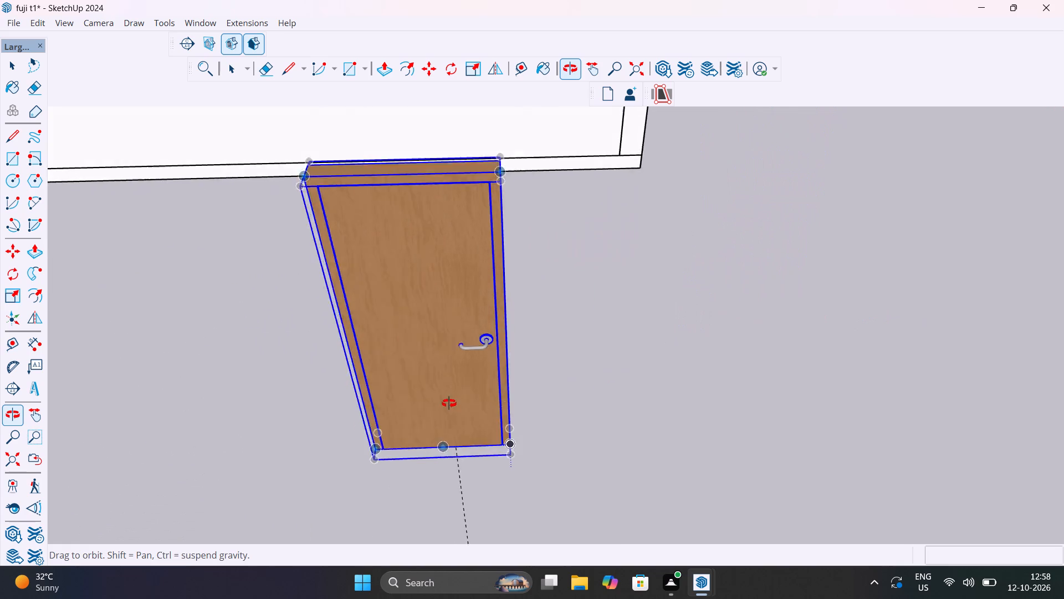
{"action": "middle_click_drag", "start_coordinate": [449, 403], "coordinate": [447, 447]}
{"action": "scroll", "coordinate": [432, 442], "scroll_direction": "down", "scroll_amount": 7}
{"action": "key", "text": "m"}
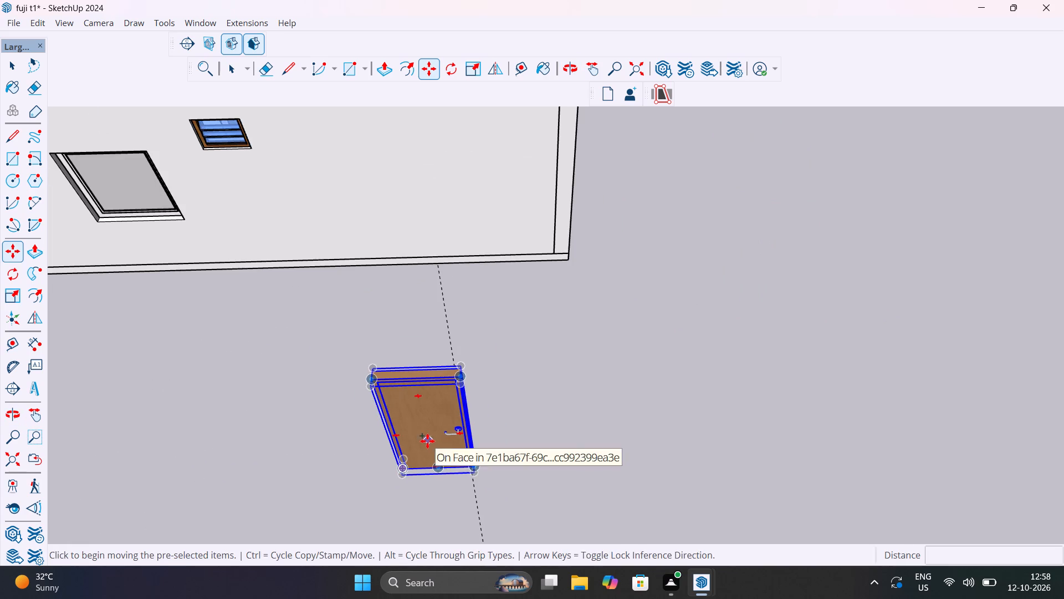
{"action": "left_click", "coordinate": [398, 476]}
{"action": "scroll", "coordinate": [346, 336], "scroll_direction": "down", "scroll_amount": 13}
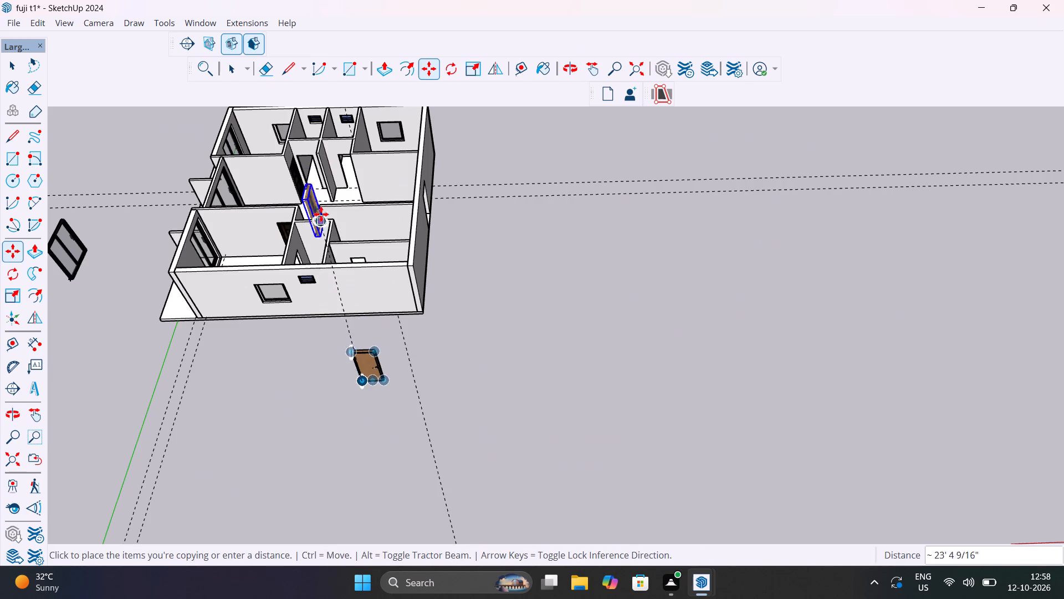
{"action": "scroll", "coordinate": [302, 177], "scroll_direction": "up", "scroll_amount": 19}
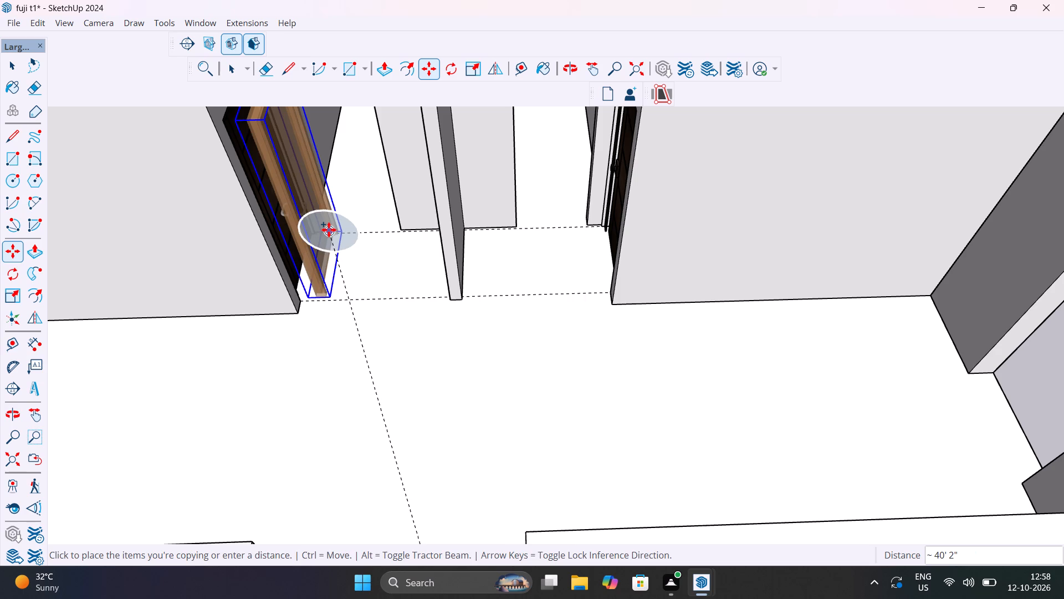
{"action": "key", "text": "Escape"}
Copy the new single door by its lower frame corner from outside into the empty doorway of the small room with a ventilator.
{"action": "scroll", "coordinate": [335, 228], "scroll_direction": "down", "scroll_amount": 18}
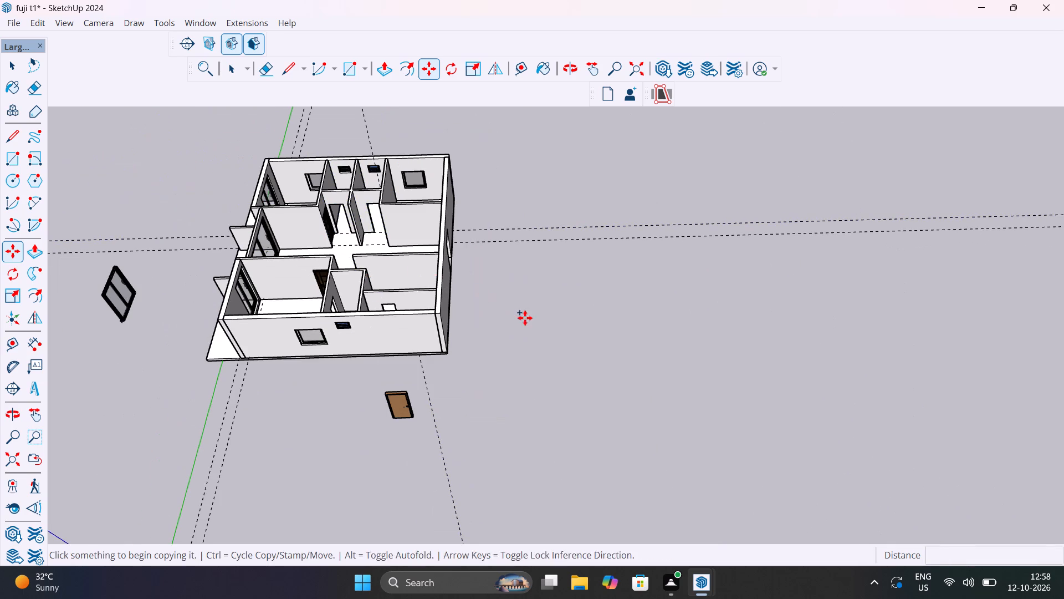
{"action": "key", "text": "space"}
{"action": "scroll", "coordinate": [372, 403], "scroll_direction": "up", "scroll_amount": 6}
{"action": "left_click_drag", "start_coordinate": [393, 402], "coordinate": [428, 405]}
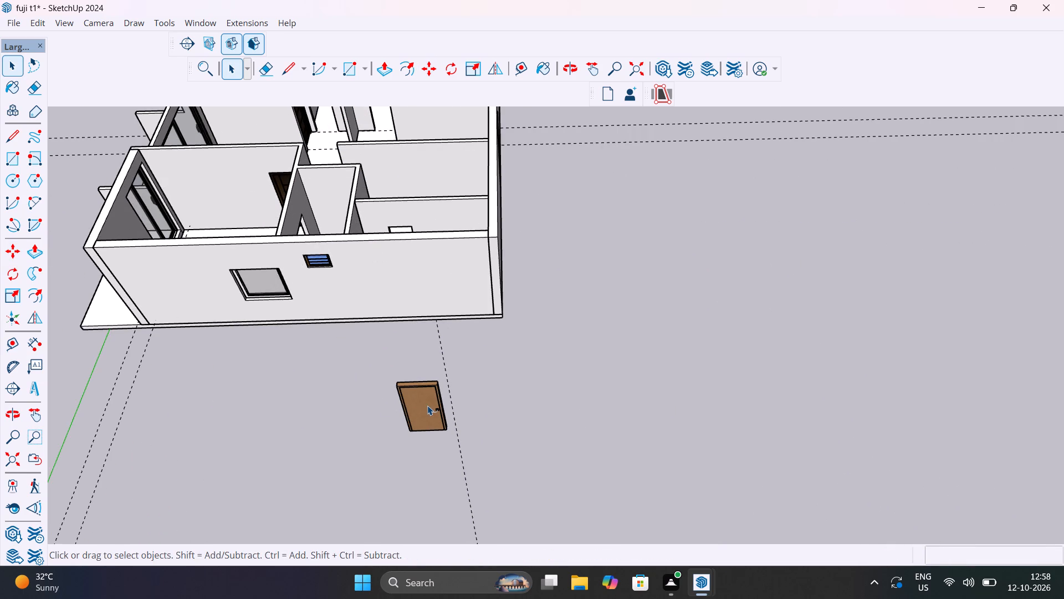
{"action": "left_click", "coordinate": [427, 405]}
{"action": "key", "text": "m"}
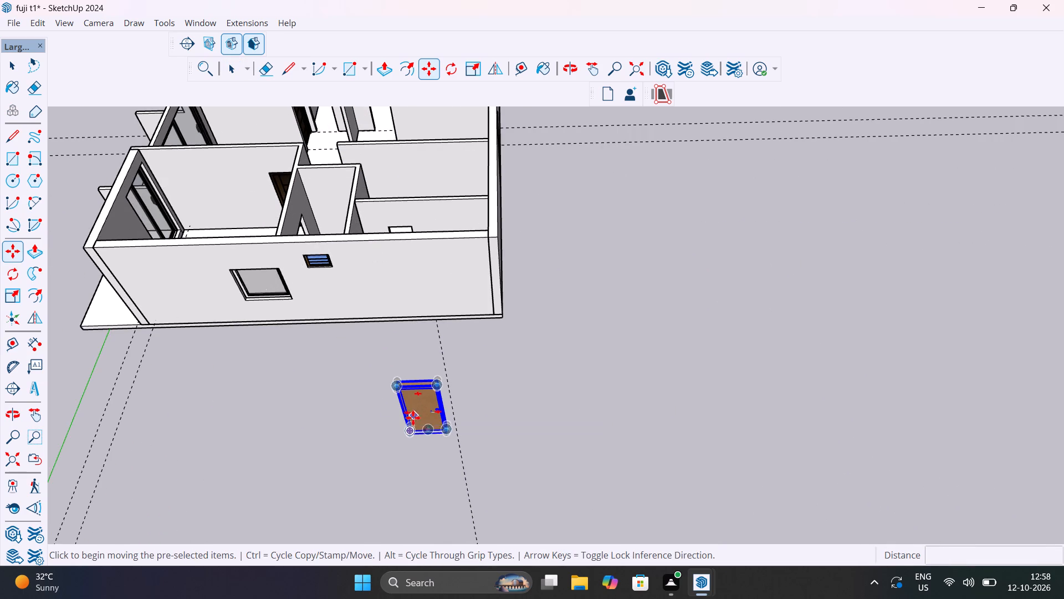
{"action": "scroll", "coordinate": [403, 437], "scroll_direction": "up", "scroll_amount": 7}
{"action": "middle_click_drag", "start_coordinate": [420, 439], "coordinate": [643, 389]}
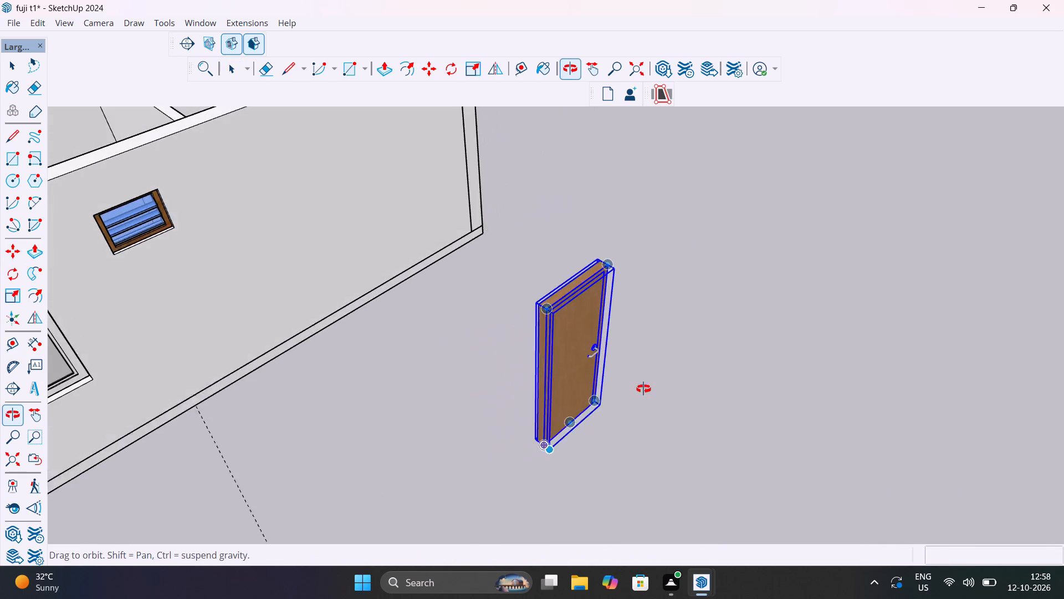
{"action": "middle_click_drag", "start_coordinate": [643, 389], "coordinate": [655, 380]}
{"action": "left_click", "coordinate": [545, 434]}
{"action": "scroll", "coordinate": [311, 344], "scroll_direction": "down", "scroll_amount": 2}
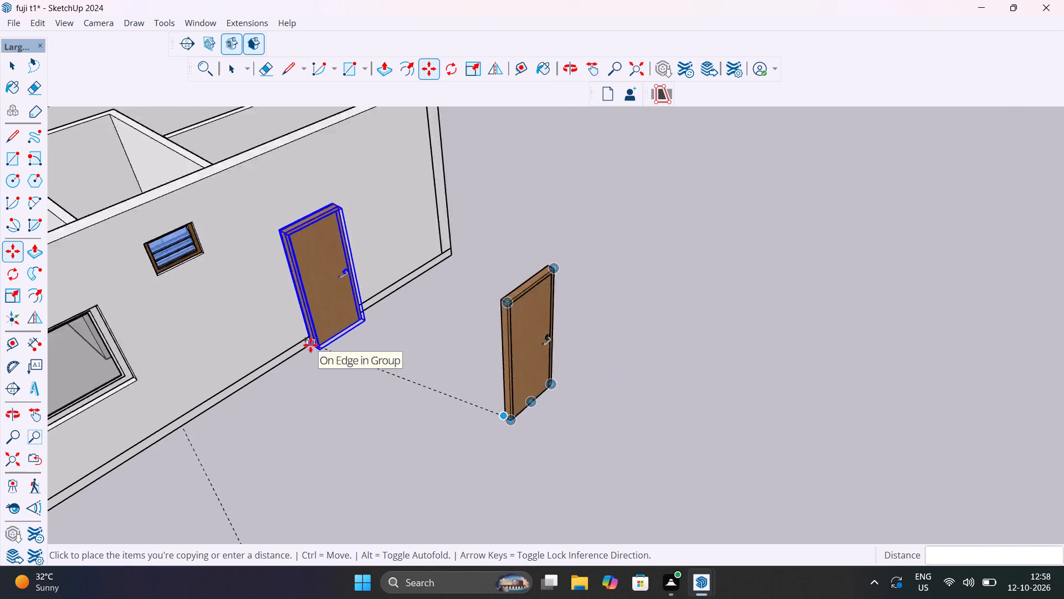
{"action": "scroll", "coordinate": [310, 345], "scroll_direction": "down", "scroll_amount": 13}
{"action": "scroll", "coordinate": [173, 298], "scroll_direction": "up", "scroll_amount": 12}
{"action": "middle_click_drag", "start_coordinate": [197, 309], "coordinate": [172, 321]}
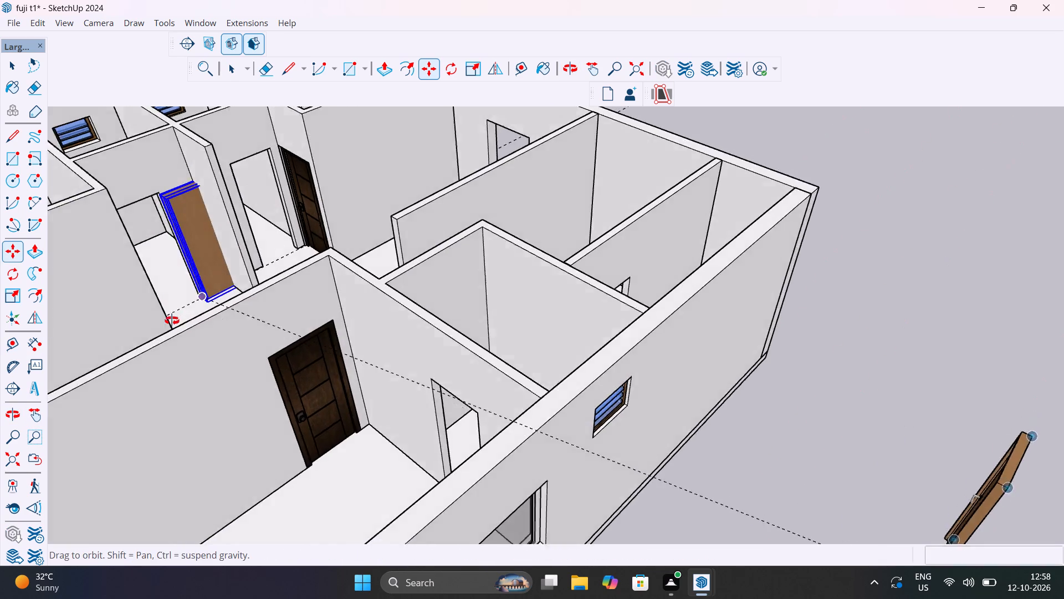
{"action": "middle_click_drag", "start_coordinate": [172, 321], "coordinate": [117, 513]}
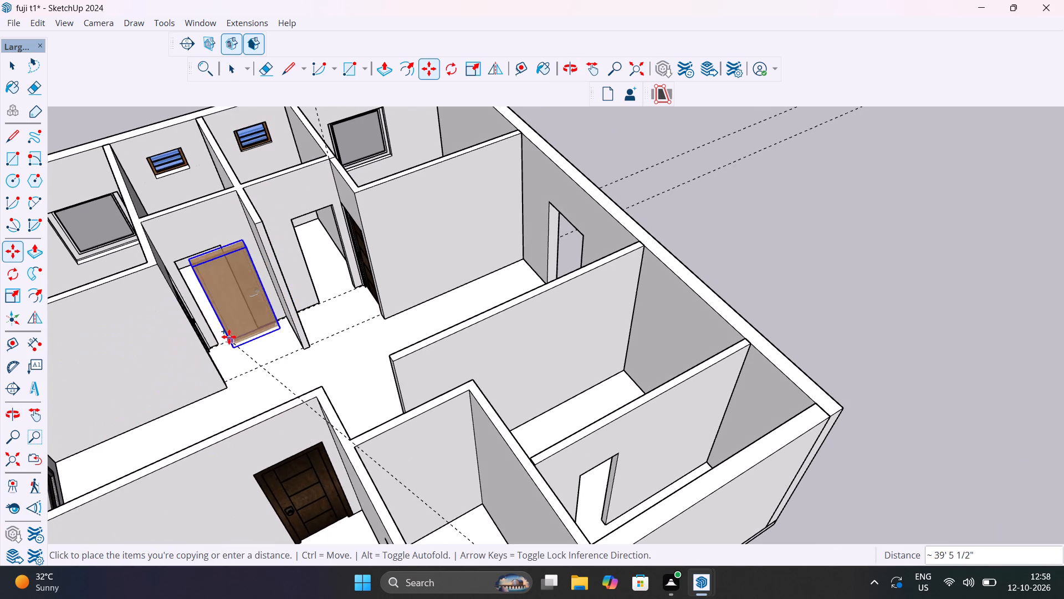
{"action": "scroll", "coordinate": [229, 337], "scroll_direction": "up", "scroll_amount": 19}
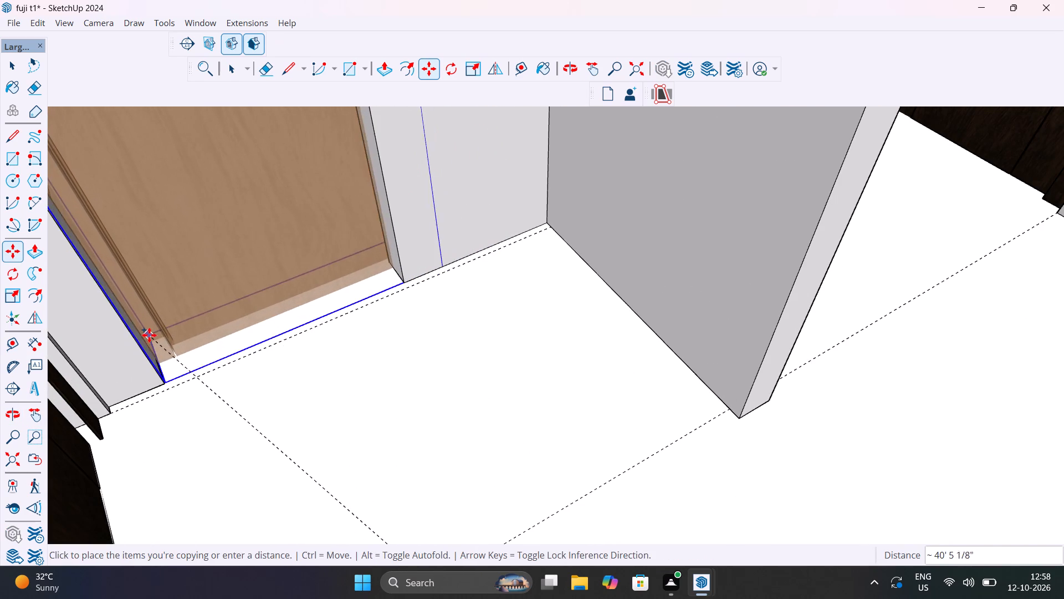
{"action": "left_click", "coordinate": [157, 321]}
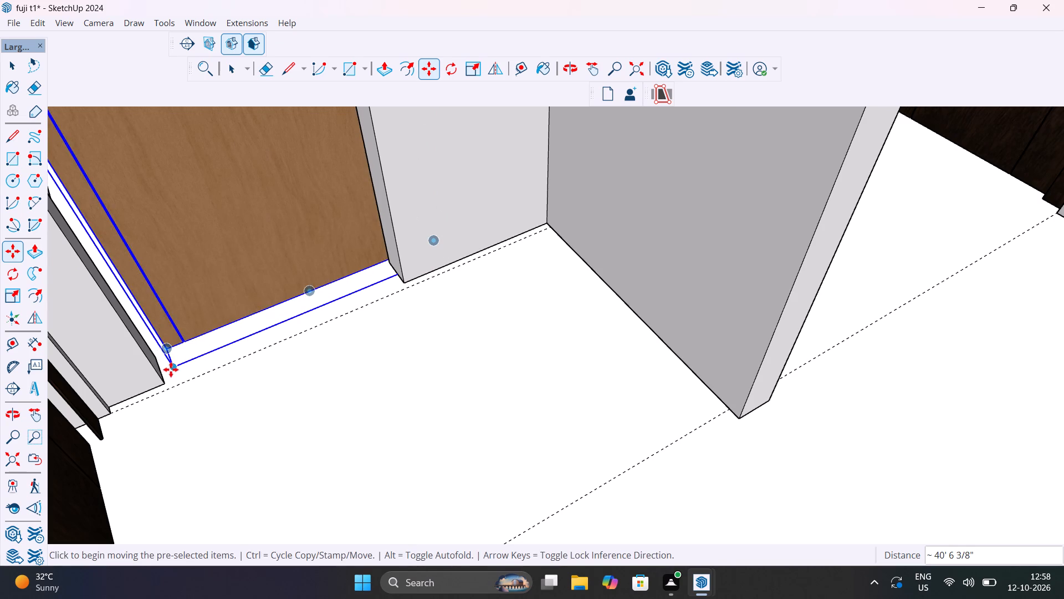
Move the copied door about 3 3/16" so its lower frame corner meets the lower corner of the doorway.
{"action": "left_click", "coordinate": [171, 370]}
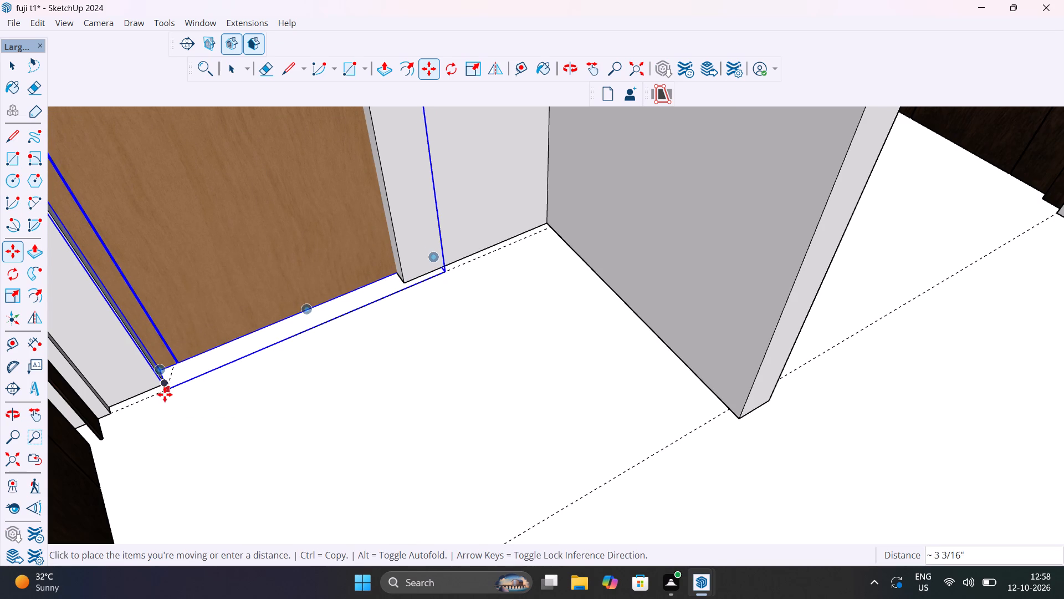
{"action": "left_click", "coordinate": [165, 396]}
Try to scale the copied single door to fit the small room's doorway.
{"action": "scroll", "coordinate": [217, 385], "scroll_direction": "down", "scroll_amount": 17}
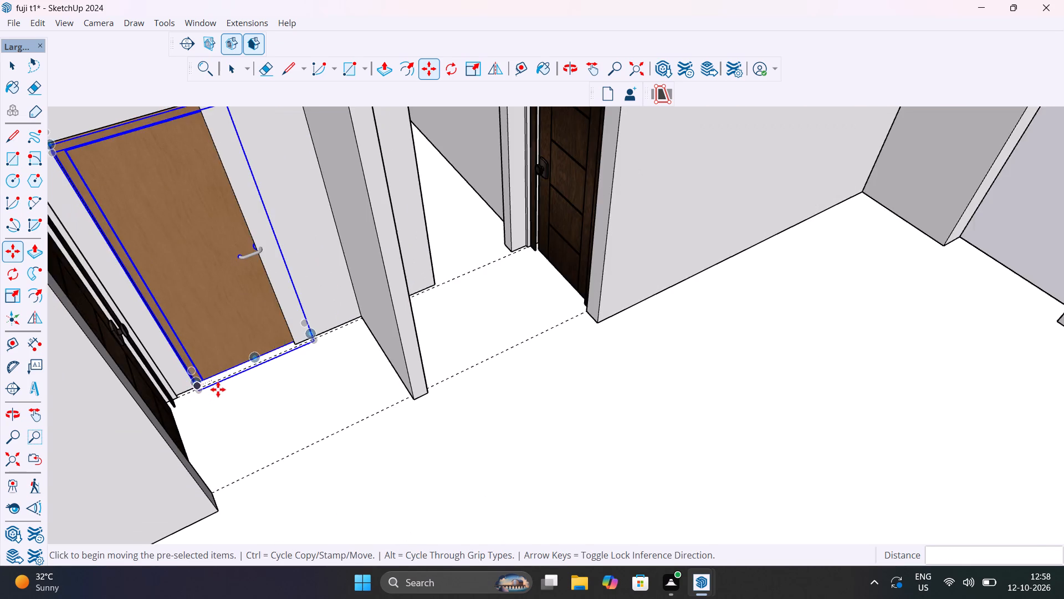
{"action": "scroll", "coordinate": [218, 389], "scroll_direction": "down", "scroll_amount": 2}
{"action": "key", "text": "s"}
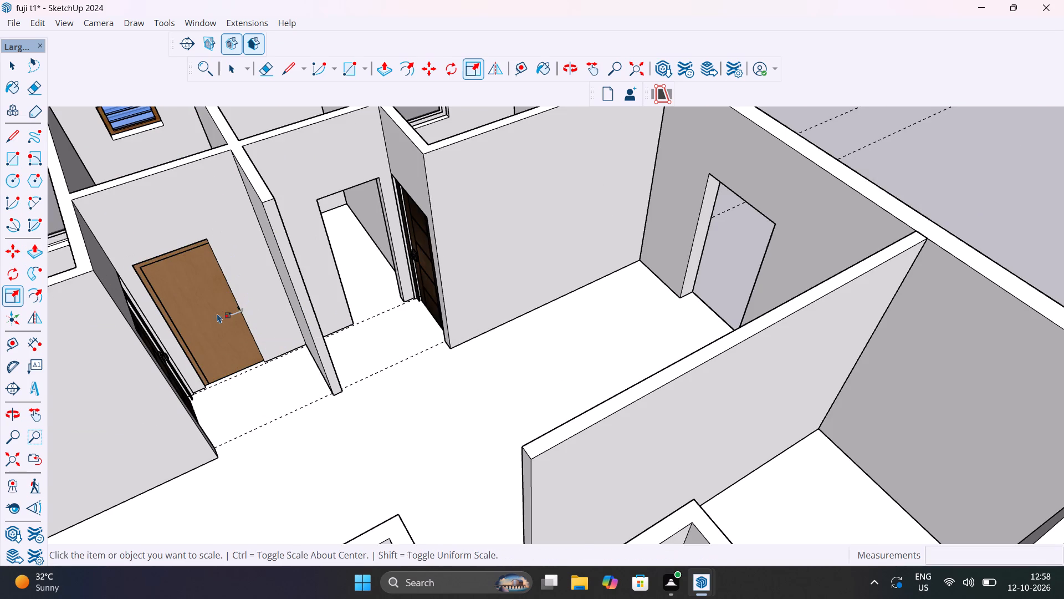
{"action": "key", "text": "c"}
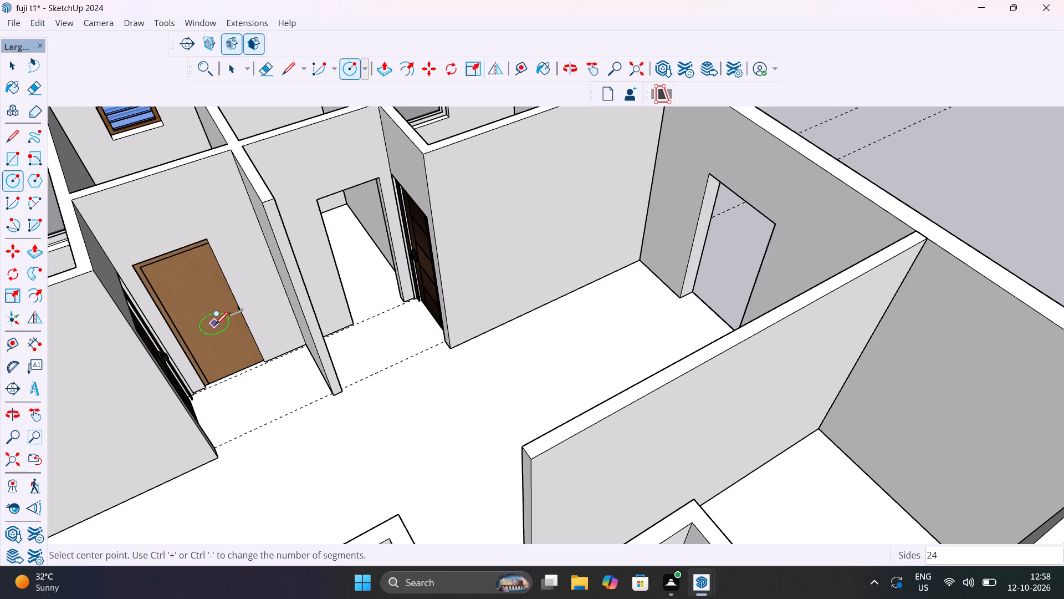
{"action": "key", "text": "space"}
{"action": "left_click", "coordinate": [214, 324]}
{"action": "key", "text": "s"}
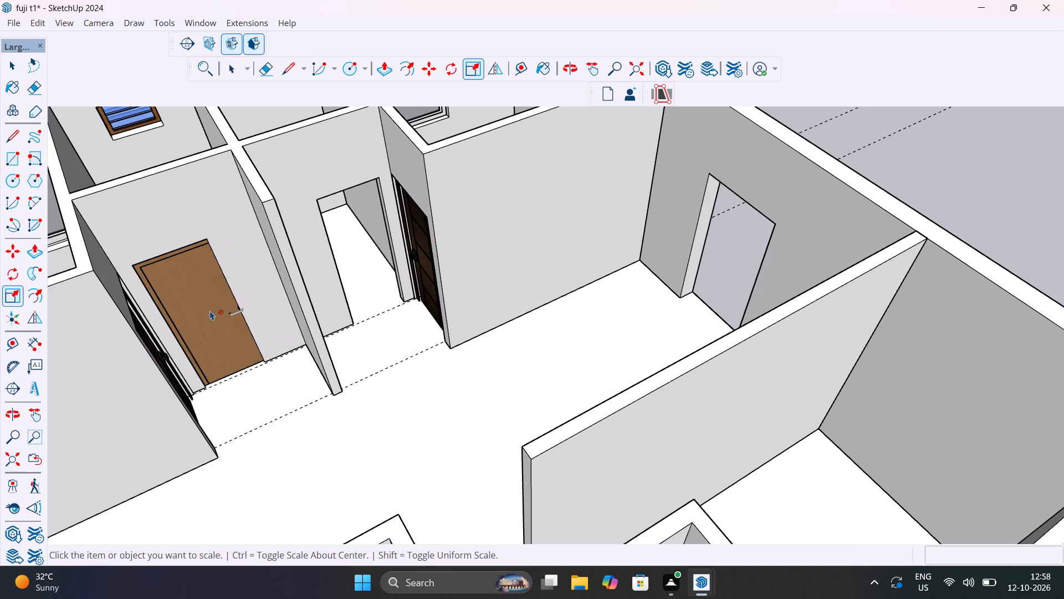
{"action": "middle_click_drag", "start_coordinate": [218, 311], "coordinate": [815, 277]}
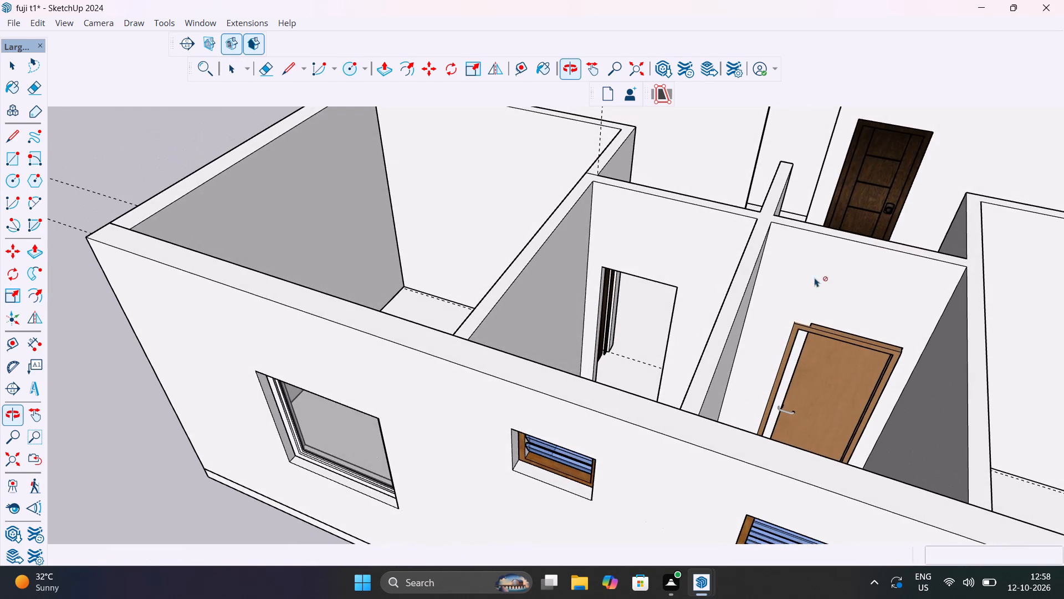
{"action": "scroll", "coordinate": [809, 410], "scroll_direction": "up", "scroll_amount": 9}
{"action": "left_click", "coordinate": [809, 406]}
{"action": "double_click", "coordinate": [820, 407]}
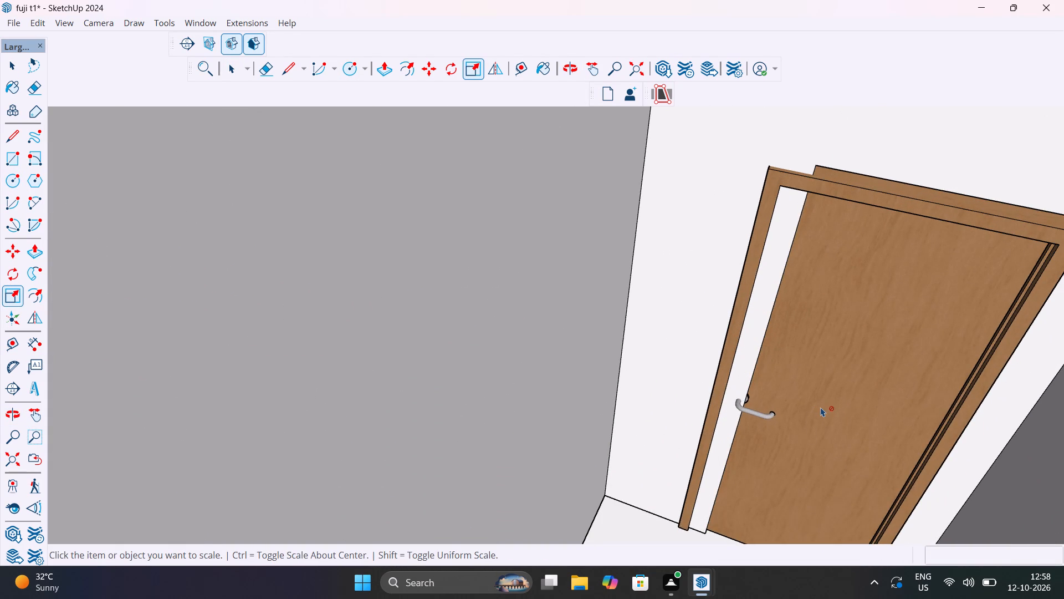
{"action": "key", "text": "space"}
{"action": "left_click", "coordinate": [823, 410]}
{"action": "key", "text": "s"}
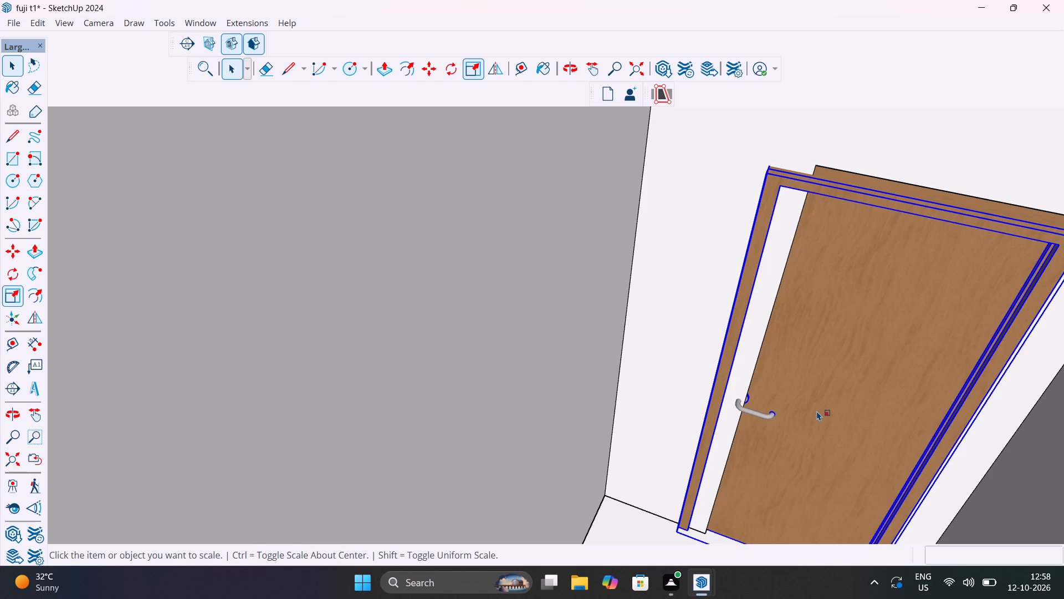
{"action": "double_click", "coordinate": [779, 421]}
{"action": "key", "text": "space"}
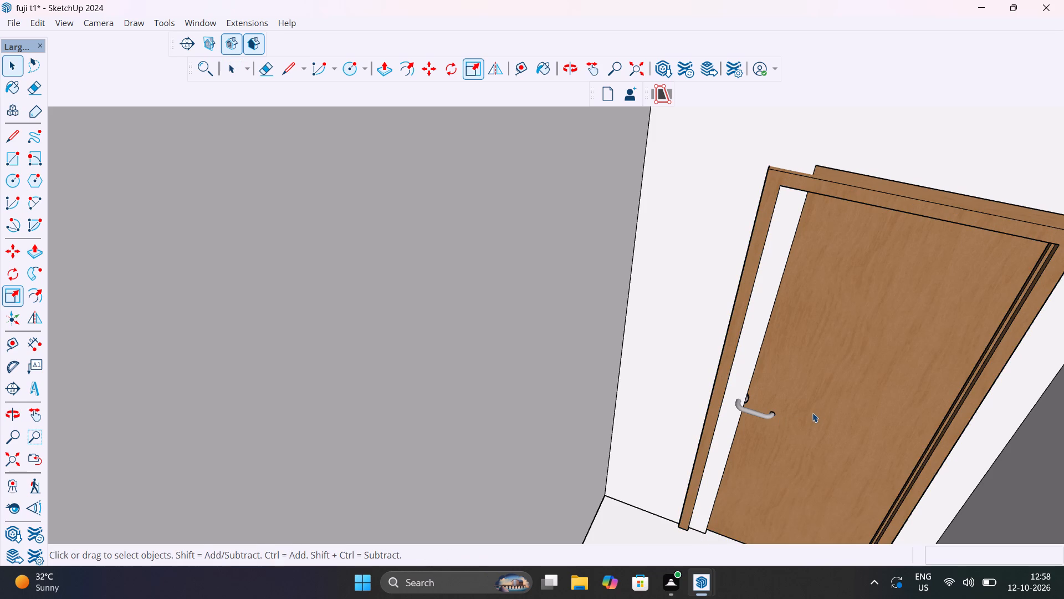
Review the live component configuration options of the single door in the small room's doorway.
{"action": "left_click", "coordinate": [812, 413]}
{"action": "double_click", "coordinate": [819, 412]}
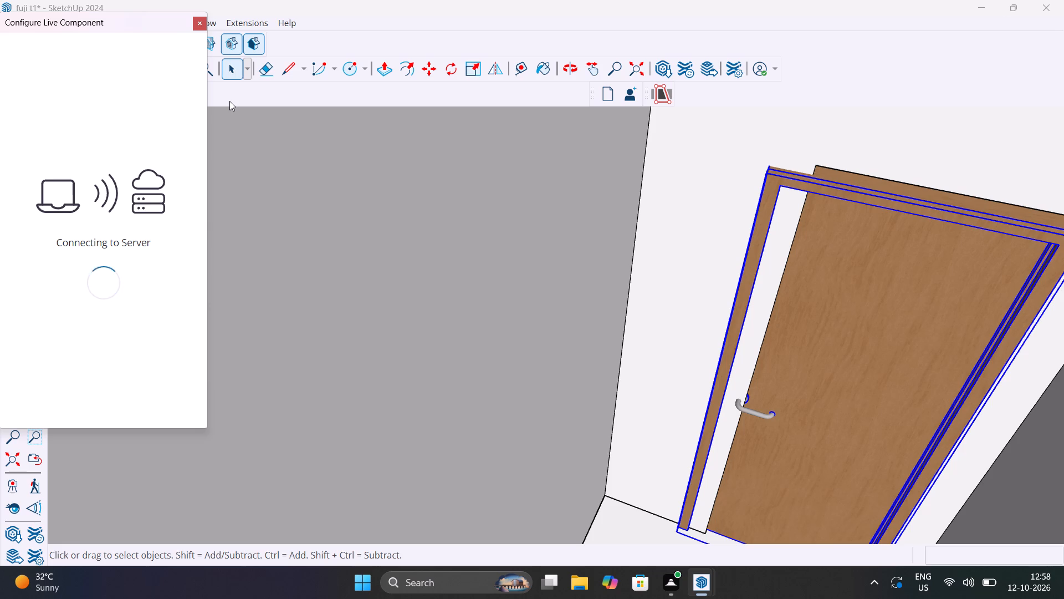
{"action": "left_click_drag", "start_coordinate": [121, 22], "coordinate": [131, 28]}
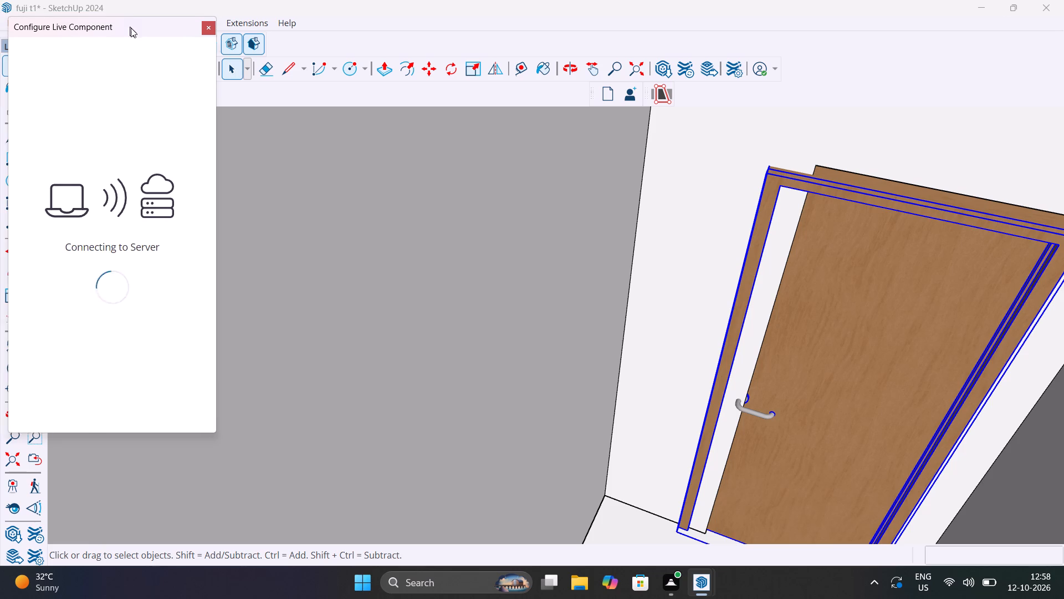
{"action": "left_click_drag", "start_coordinate": [131, 28], "coordinate": [177, 68]}
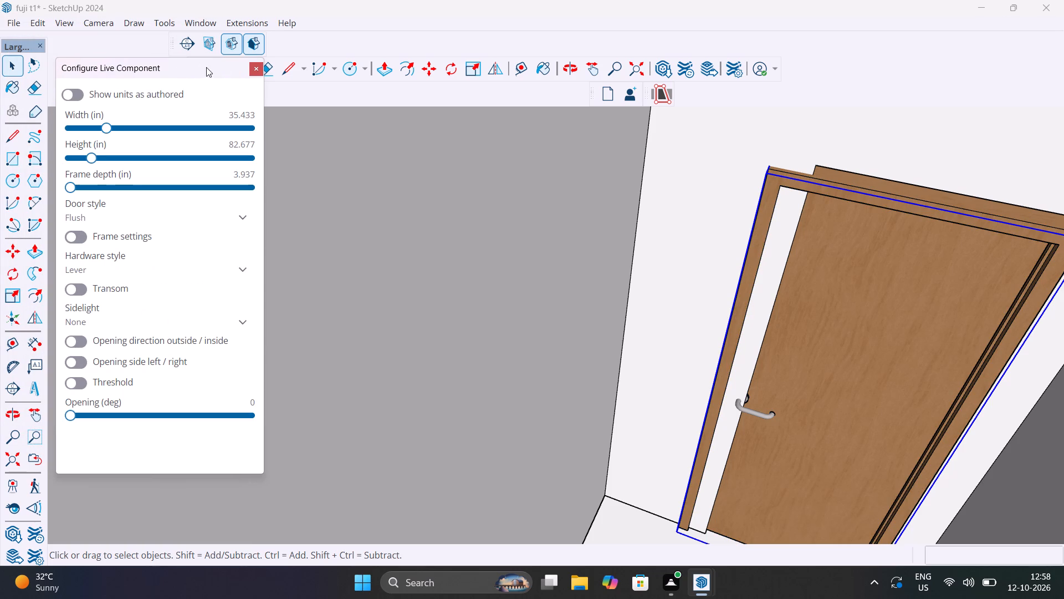
{"action": "left_click", "coordinate": [259, 70]}
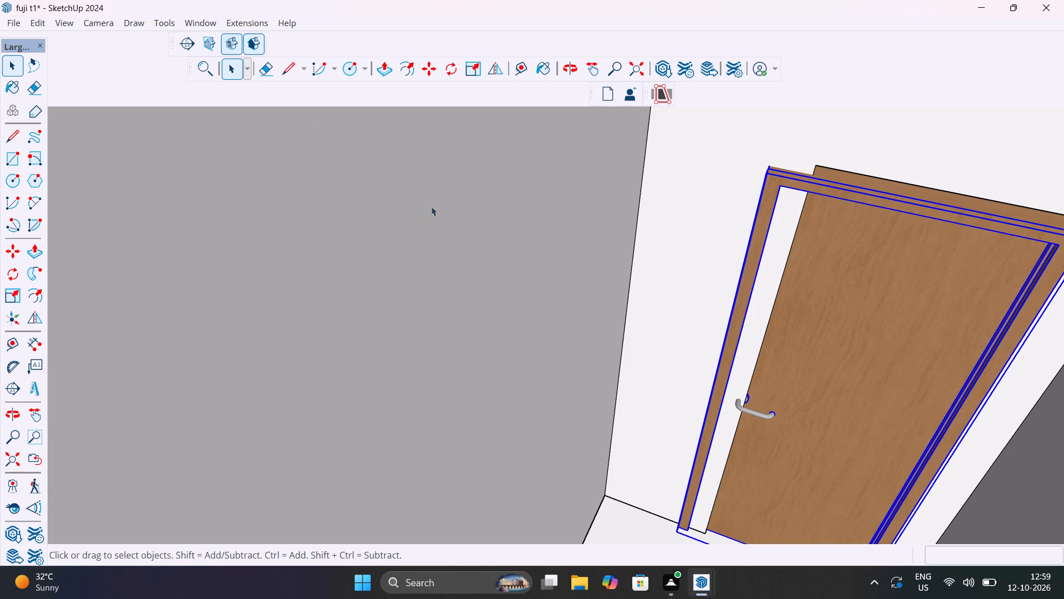
Delete the copied single door from the small room's doorway.
{"action": "key", "text": "s"}
{"action": "double_click", "coordinate": [810, 404]}
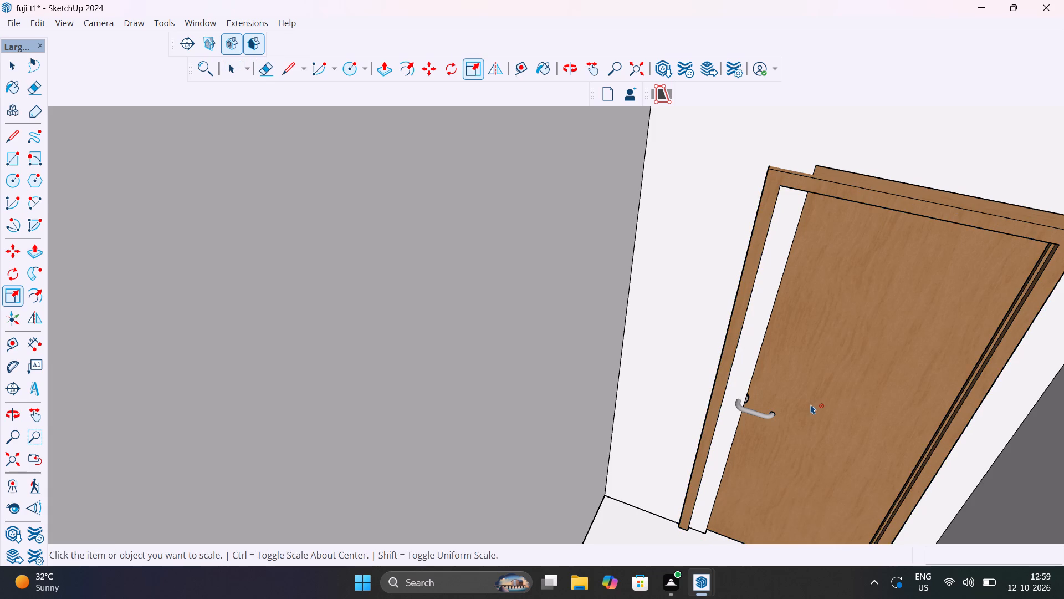
{"action": "key", "text": "space"}
{"action": "left_click", "coordinate": [828, 413]}
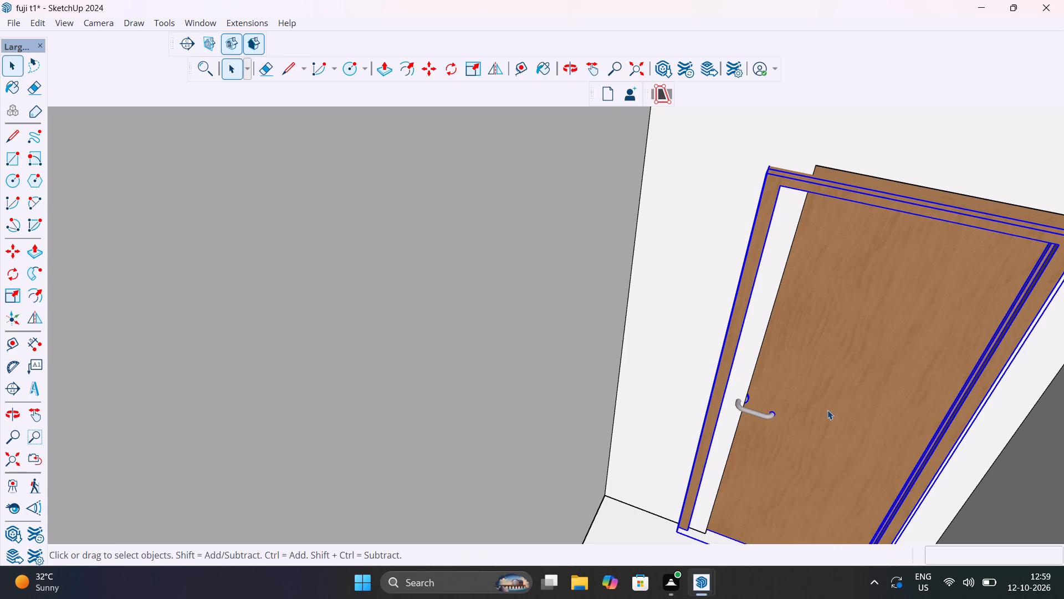
{"action": "key", "text": "Delete"}
Delete the original single door standing on the ground outside the building.
{"action": "scroll", "coordinate": [827, 410], "scroll_direction": "down", "scroll_amount": 20}
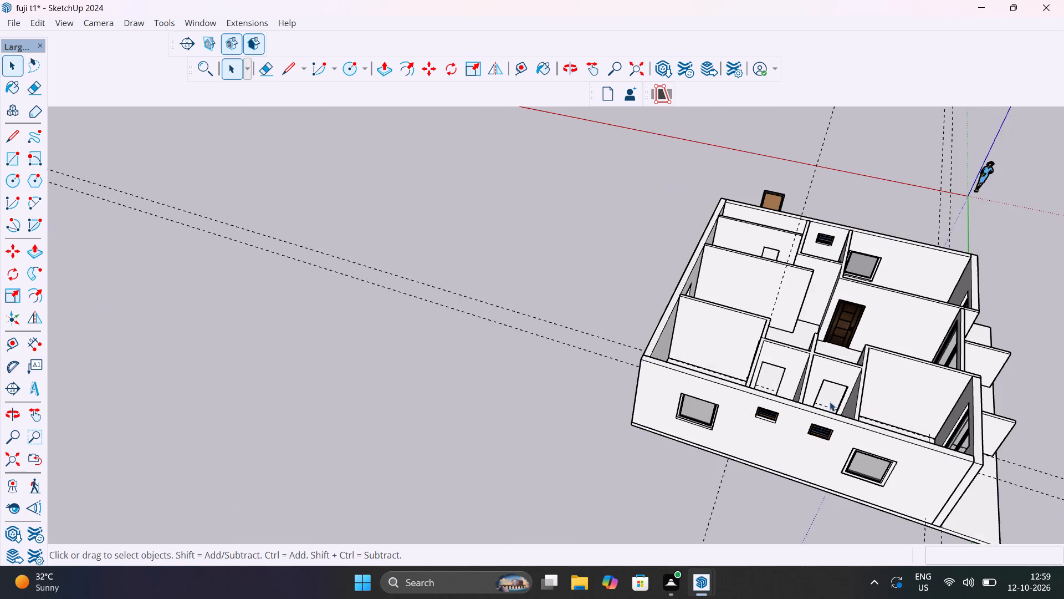
{"action": "middle_click_drag", "start_coordinate": [844, 397], "coordinate": [410, 164]}
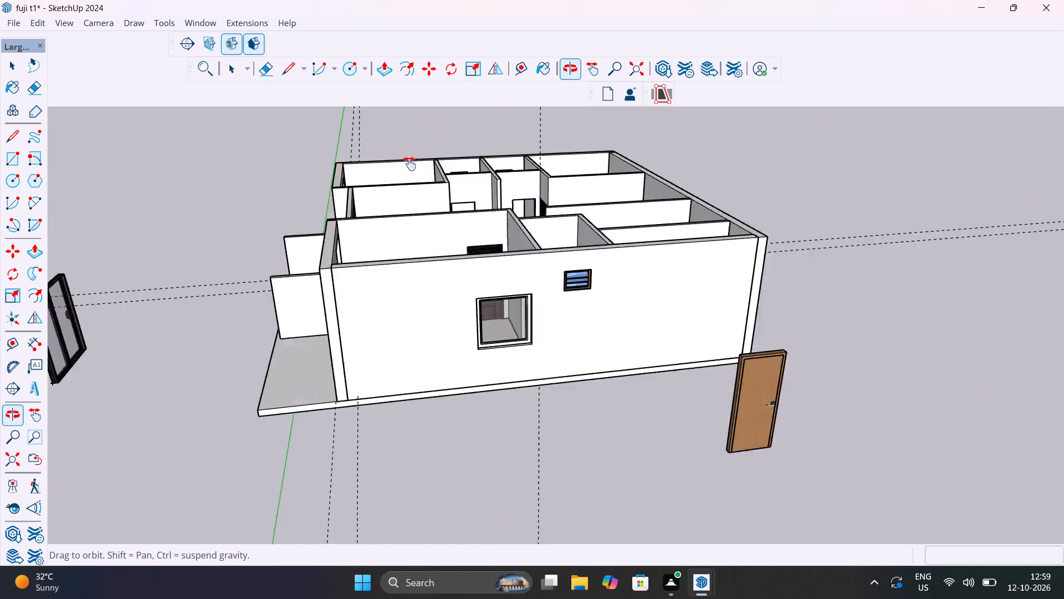
{"action": "middle_click_drag", "start_coordinate": [410, 164], "coordinate": [282, 202]}
{"action": "left_click", "coordinate": [624, 436]}
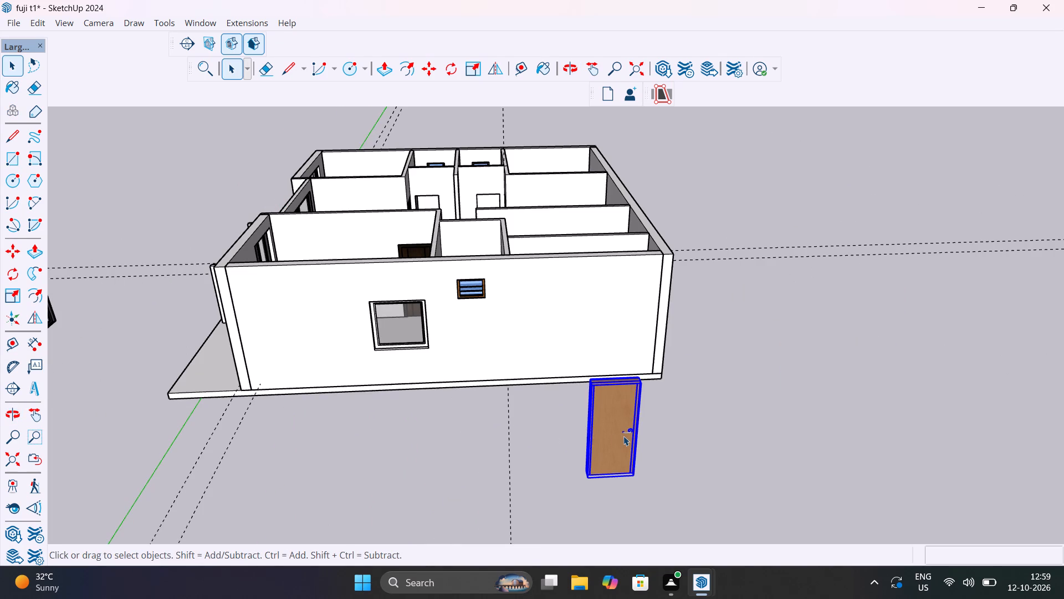
{"action": "key", "text": "s"}
{"action": "double_click", "coordinate": [615, 436]}
{"action": "right_click", "coordinate": [615, 436]}
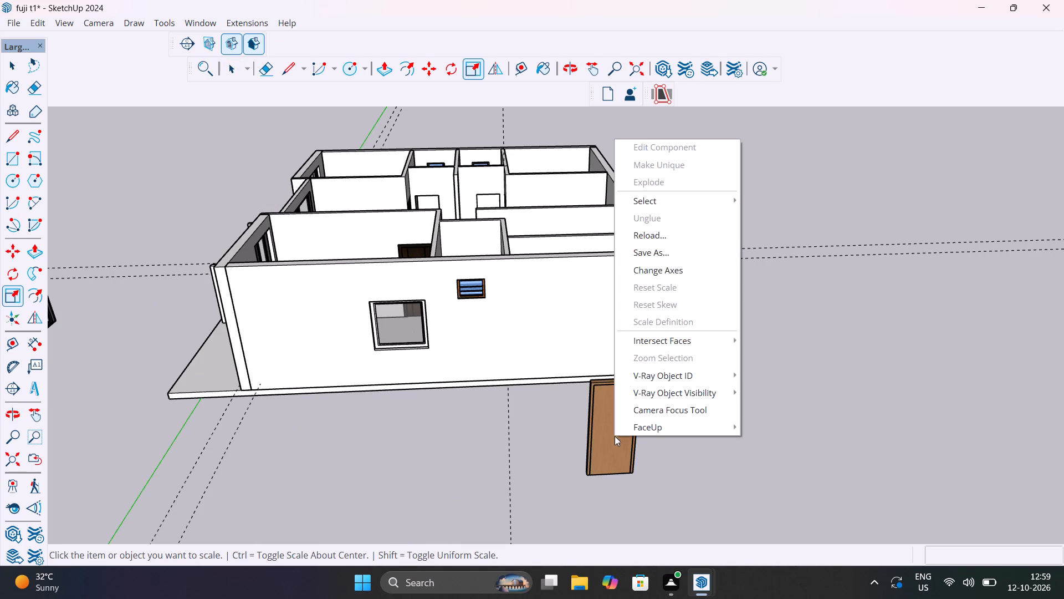
{"action": "key", "text": "space"}
{"action": "triple_click", "coordinate": [605, 446]}
{"action": "left_click", "coordinate": [605, 446]}
{"action": "left_click", "coordinate": [608, 450]}
{"action": "key", "text": "space"}
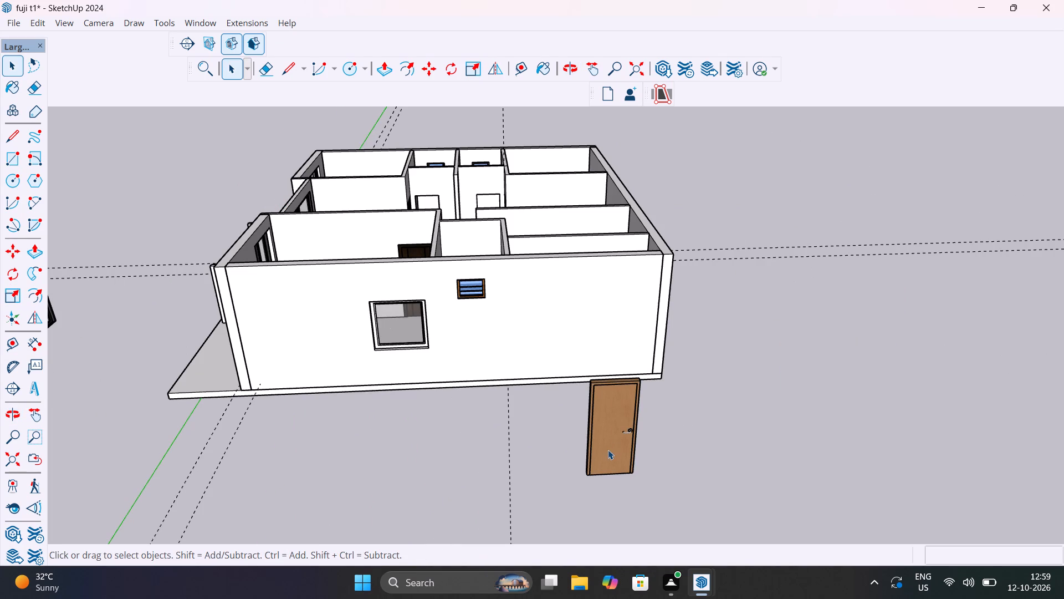
{"action": "left_click", "coordinate": [608, 450]}
{"action": "key", "text": "Delete"}
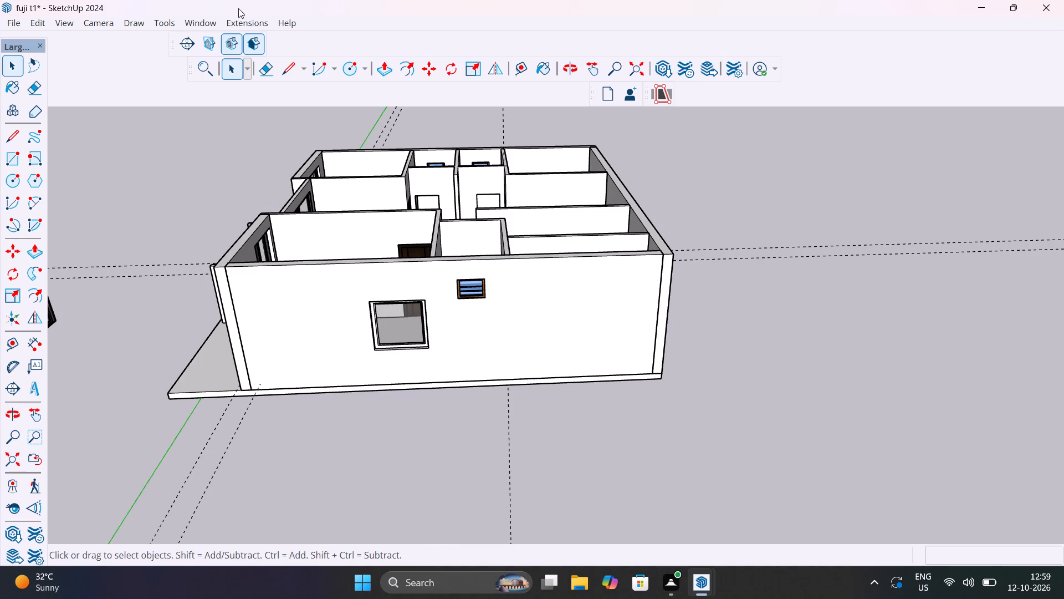
Load the Doors model with one wooden and one glass door from the 3D Warehouse results and place it outside the building.
{"action": "left_click", "coordinate": [198, 30]}
{"action": "left_click", "coordinate": [241, 131]}
{"action": "left_click", "coordinate": [207, 29]}
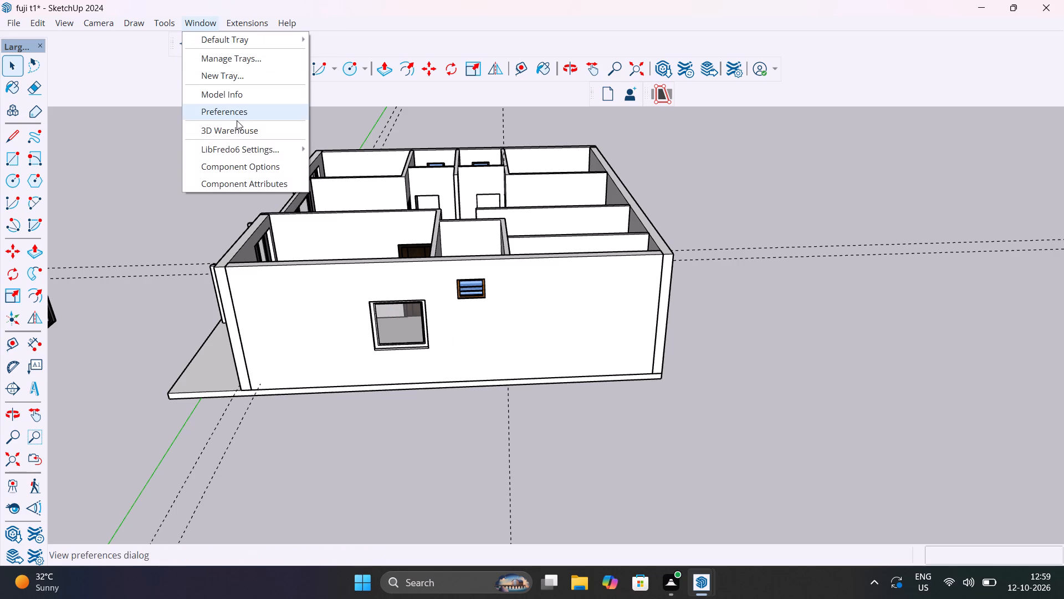
{"action": "left_click", "coordinate": [242, 131]}
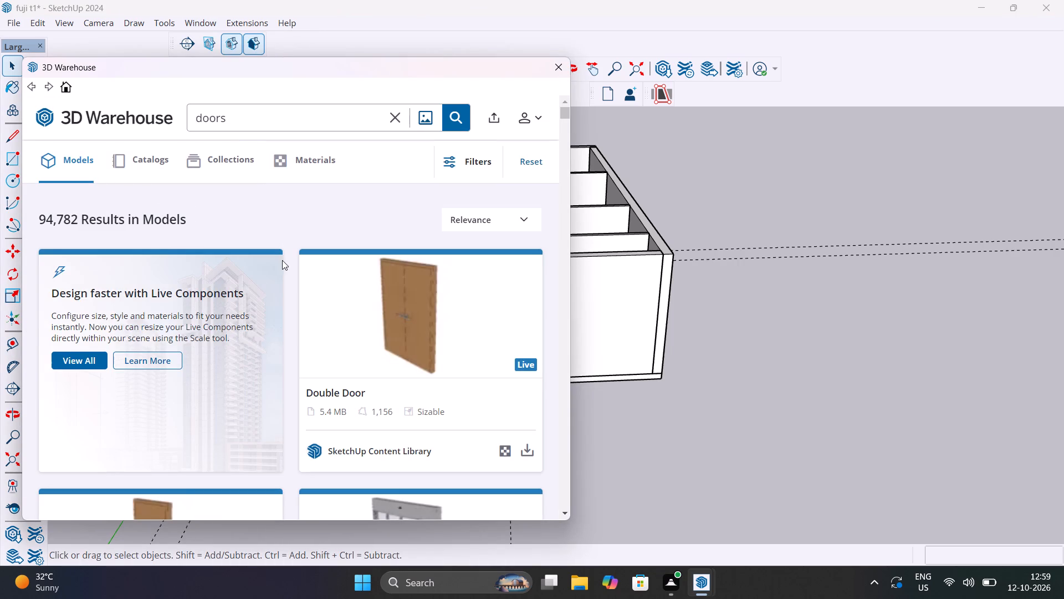
{"action": "scroll", "coordinate": [387, 368], "scroll_direction": "down", "scroll_amount": 2}
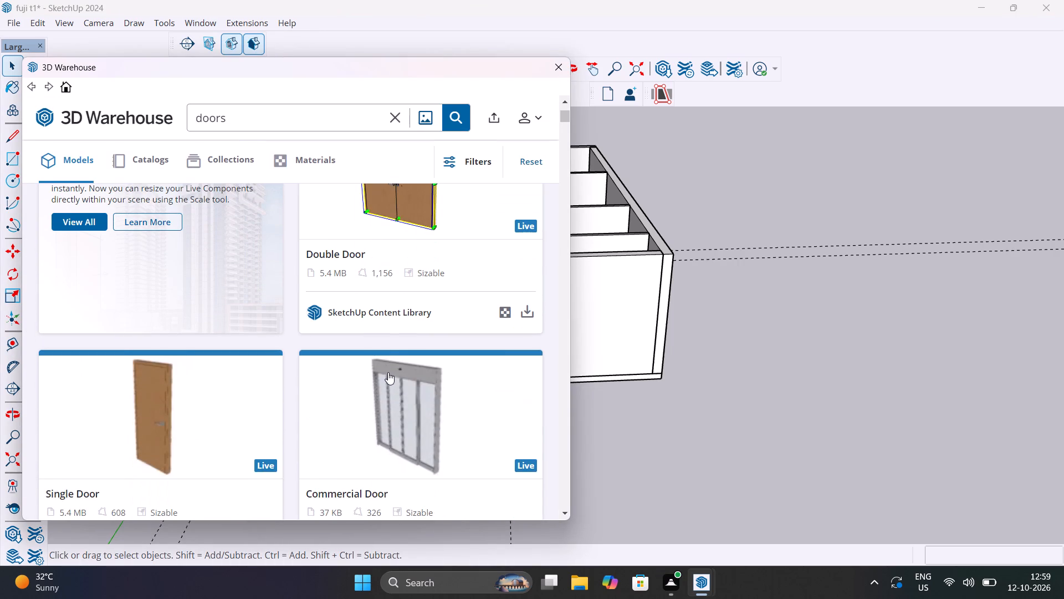
{"action": "scroll", "coordinate": [388, 372], "scroll_direction": "down", "scroll_amount": 2}
{"action": "scroll", "coordinate": [388, 372], "scroll_direction": "up", "scroll_amount": 3}
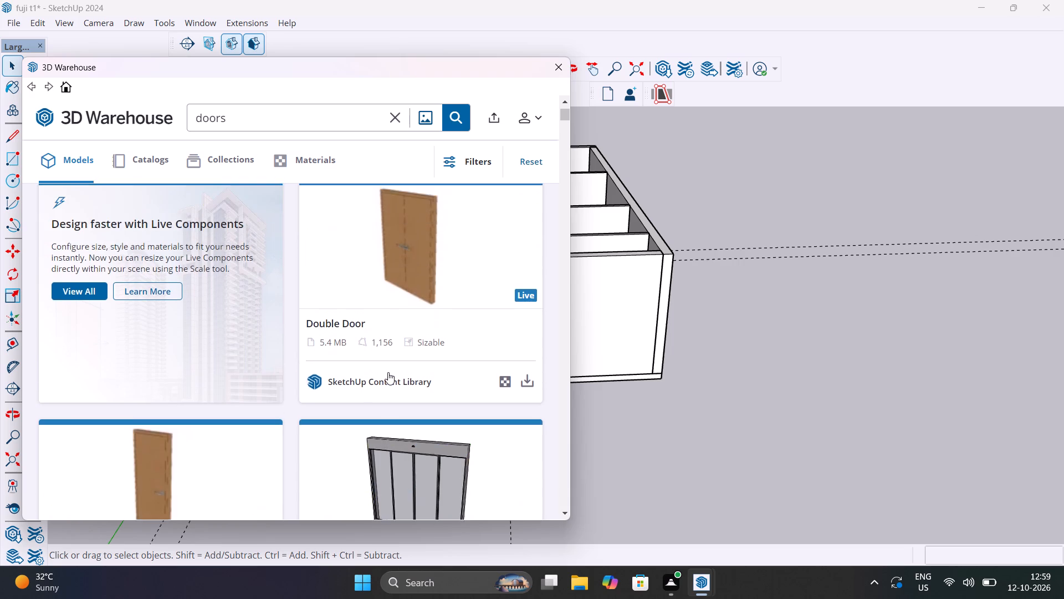
{"action": "scroll", "coordinate": [388, 372], "scroll_direction": "down", "scroll_amount": 7}
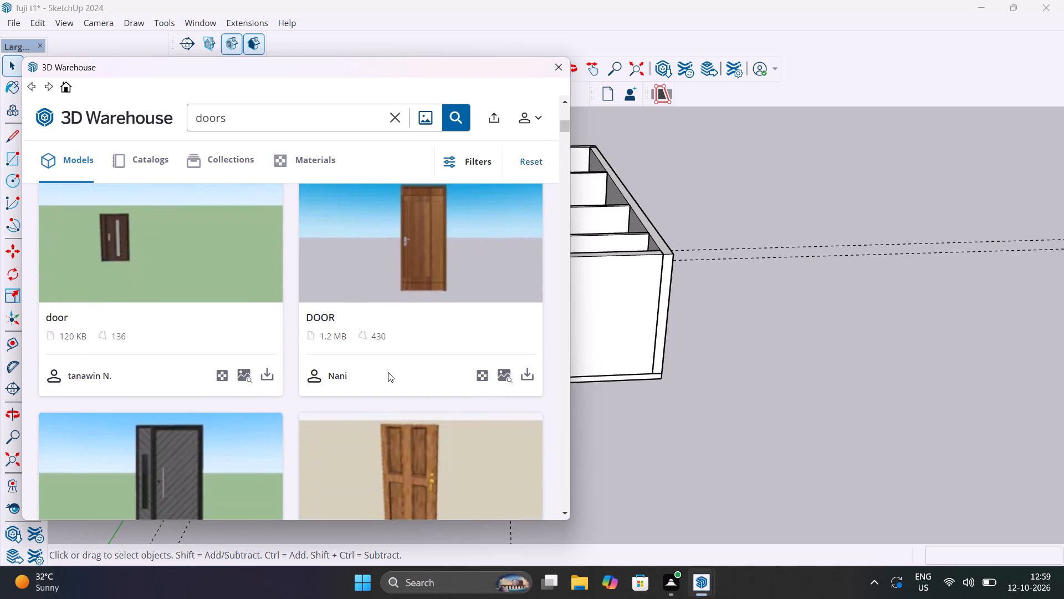
{"action": "scroll", "coordinate": [387, 374], "scroll_direction": "down", "scroll_amount": 2}
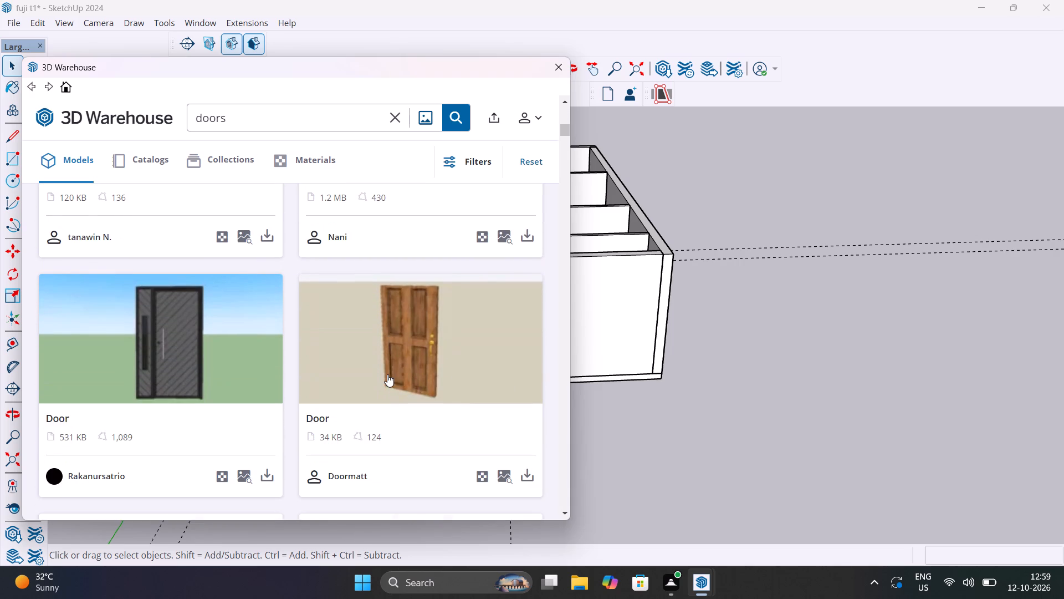
{"action": "scroll", "coordinate": [387, 374], "scroll_direction": "down", "scroll_amount": 7}
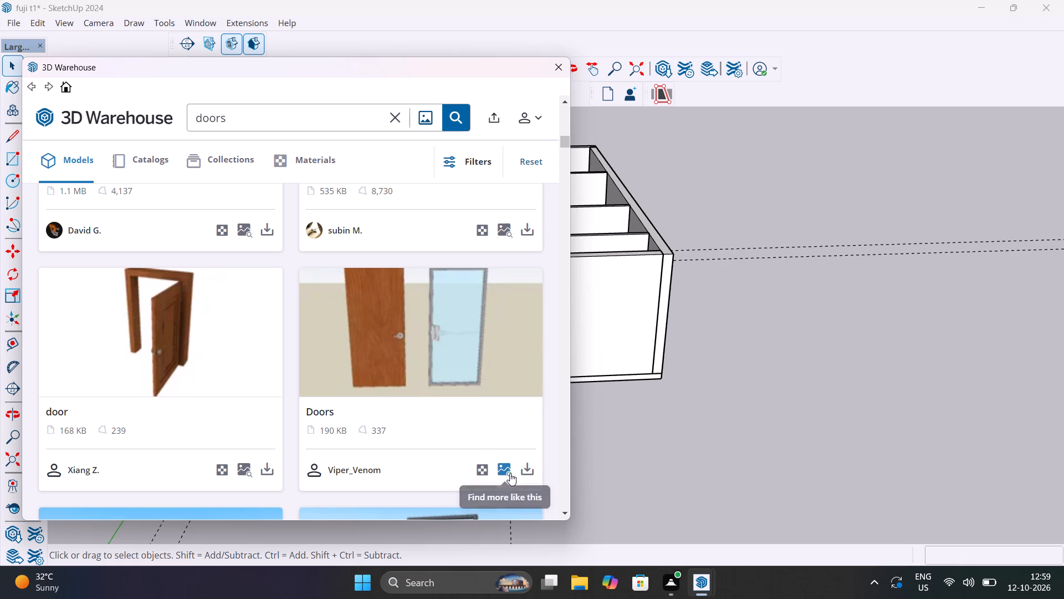
{"action": "left_click", "coordinate": [526, 470]}
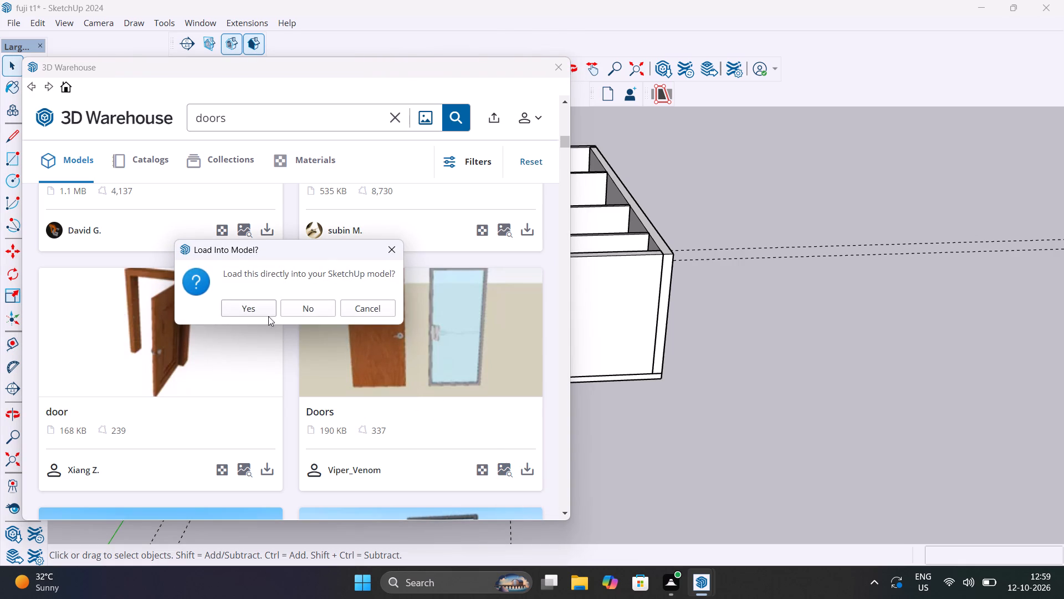
{"action": "left_click", "coordinate": [246, 312]}
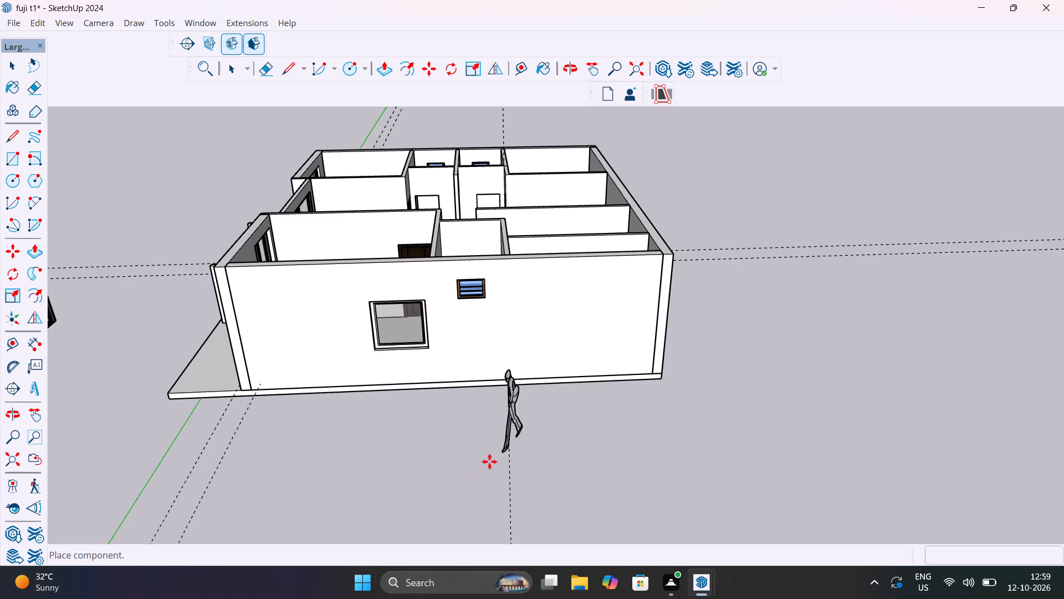
{"action": "scroll", "coordinate": [492, 462], "scroll_direction": "down", "scroll_amount": 1}
{"action": "middle_click_drag", "start_coordinate": [497, 463], "coordinate": [780, 443]}
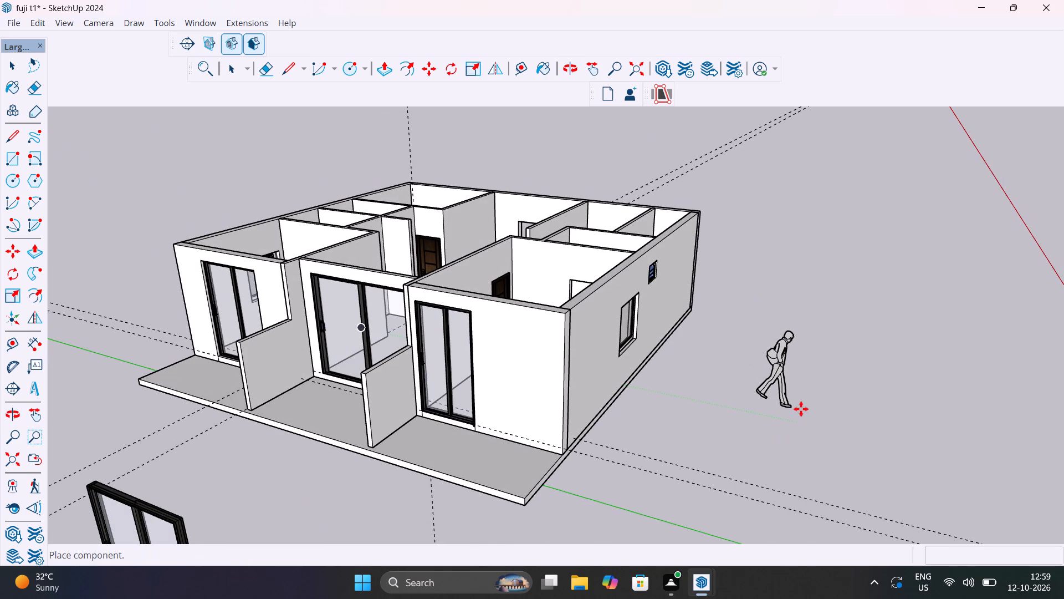
{"action": "left_click", "coordinate": [802, 409]}
Explode the placed Doors component to separate the wooden door from the glass door.
{"action": "scroll", "coordinate": [769, 428], "scroll_direction": "down", "scroll_amount": 14}
{"action": "scroll", "coordinate": [769, 428], "scroll_direction": "down", "scroll_amount": 20}
{"action": "scroll", "coordinate": [769, 428], "scroll_direction": "down", "scroll_amount": 2}
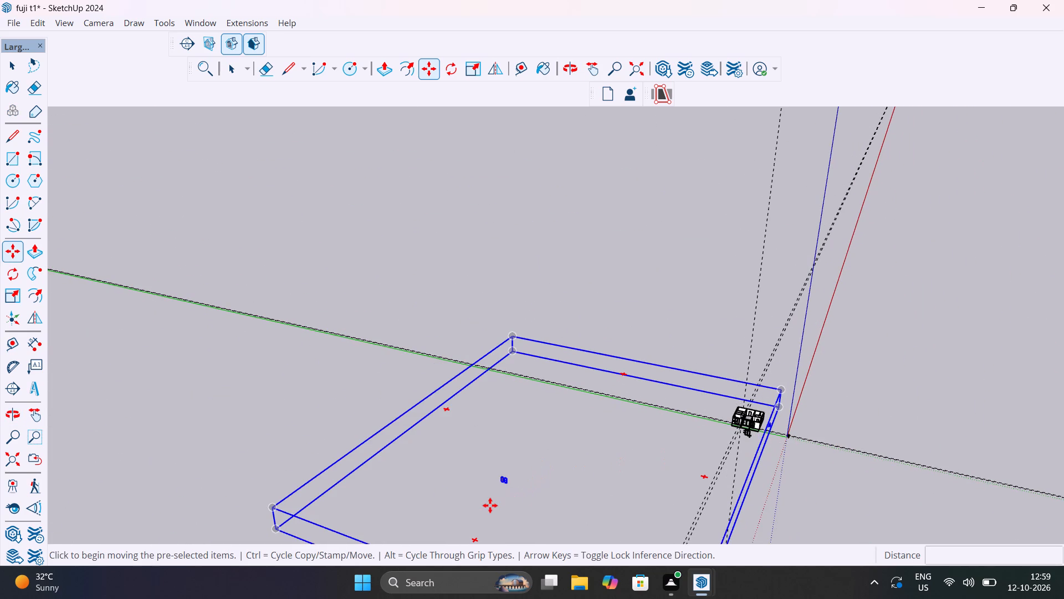
{"action": "scroll", "coordinate": [490, 505], "scroll_direction": "up", "scroll_amount": 16}
{"action": "right_click", "coordinate": [559, 424]}
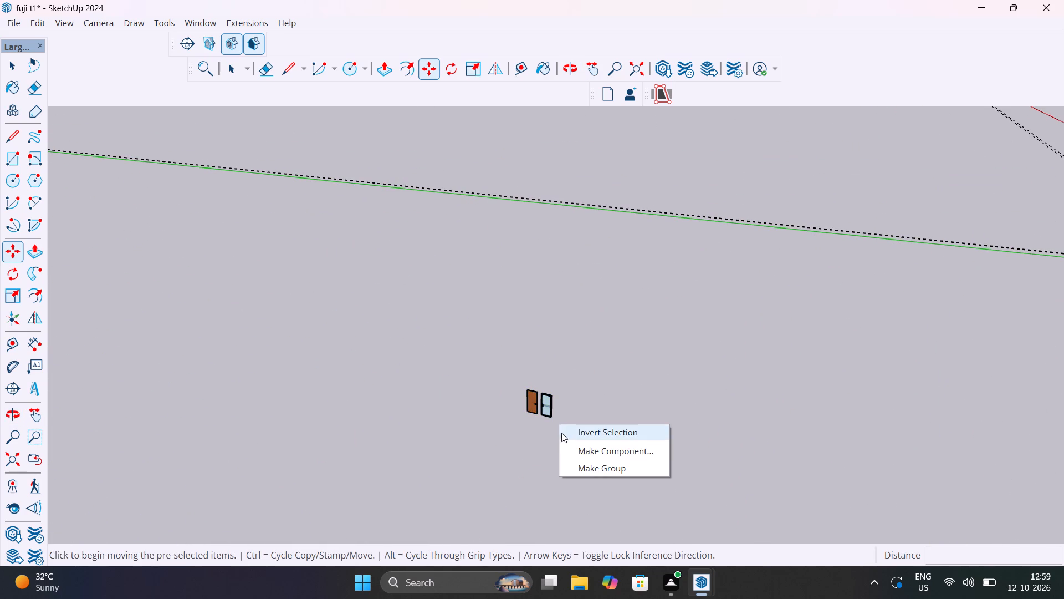
{"action": "left_click", "coordinate": [481, 451]}
{"action": "scroll", "coordinate": [480, 432], "scroll_direction": "down", "scroll_amount": 7}
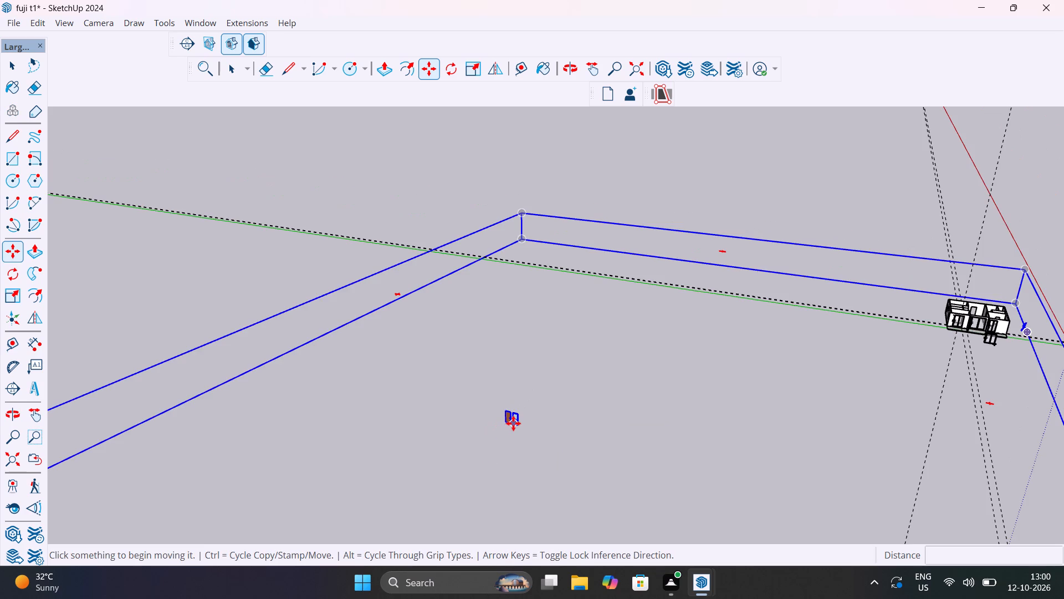
{"action": "key", "text": "space"}
{"action": "left_click", "coordinate": [513, 423]}
{"action": "right_click", "coordinate": [513, 422]}
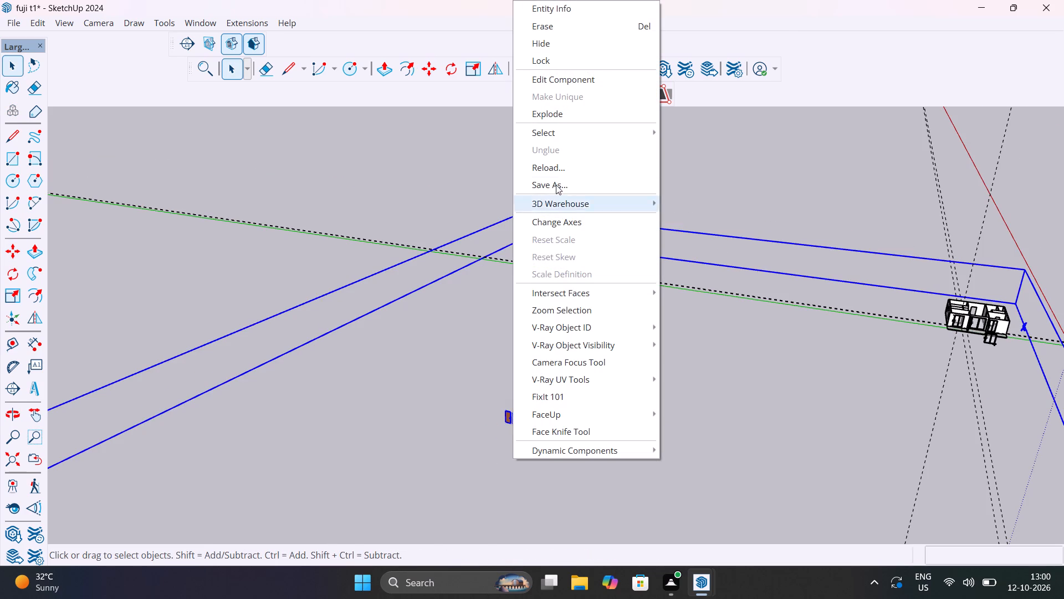
{"action": "left_click", "coordinate": [565, 114]}
{"action": "scroll", "coordinate": [574, 420], "scroll_direction": "up", "scroll_amount": 10}
{"action": "left_click", "coordinate": [576, 428]}
{"action": "scroll", "coordinate": [569, 427], "scroll_direction": "down", "scroll_amount": 6}
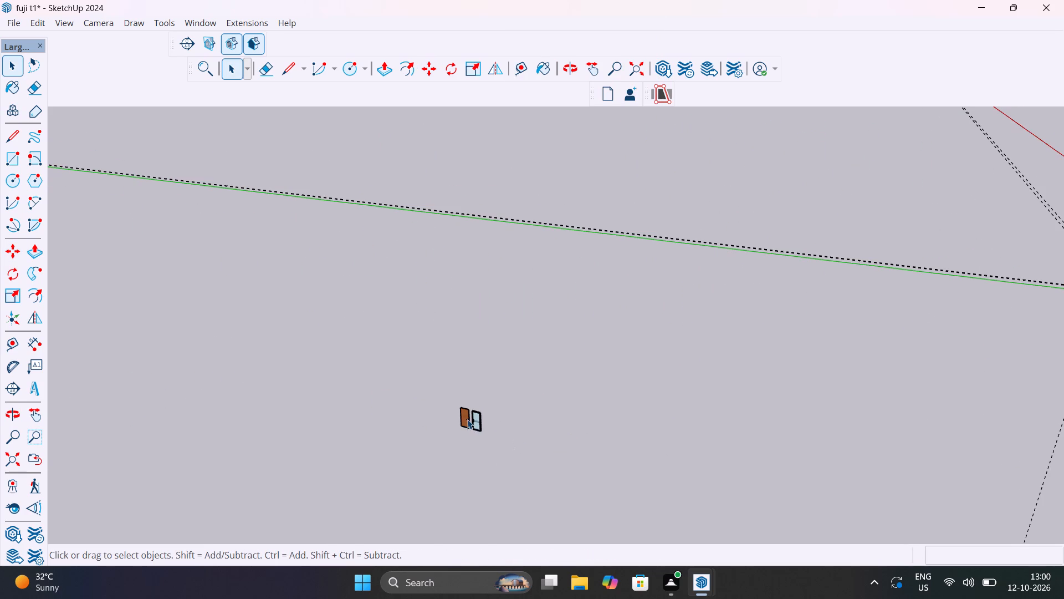
Move the wooden door away from the glass door and set it about 370' 9" away, just outside the building's end wall.
{"action": "left_click", "coordinate": [467, 419]}
{"action": "scroll", "coordinate": [460, 418], "scroll_direction": "up", "scroll_amount": 17}
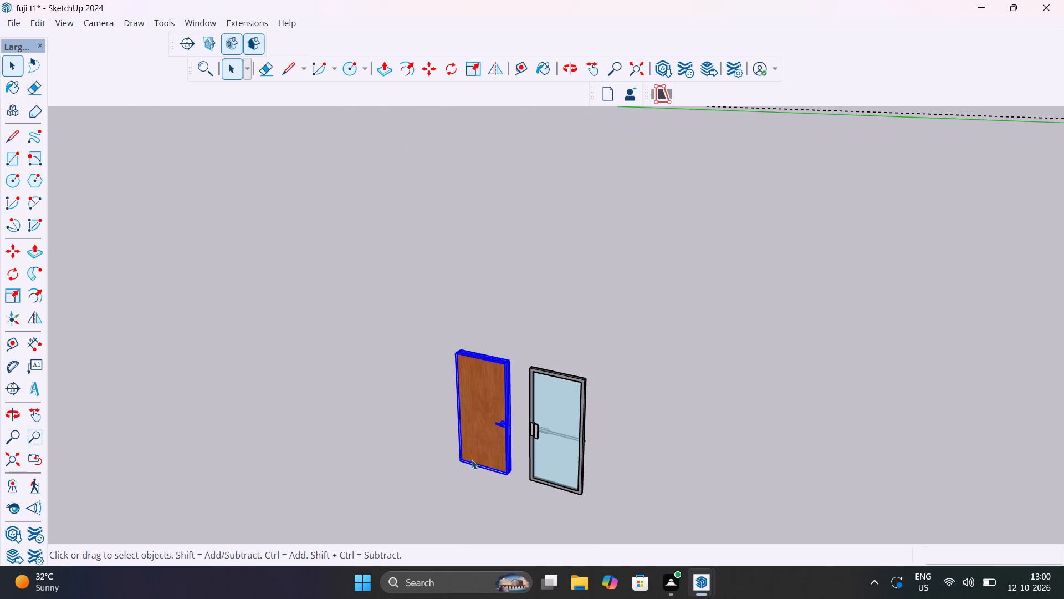
{"action": "key", "text": "s"}
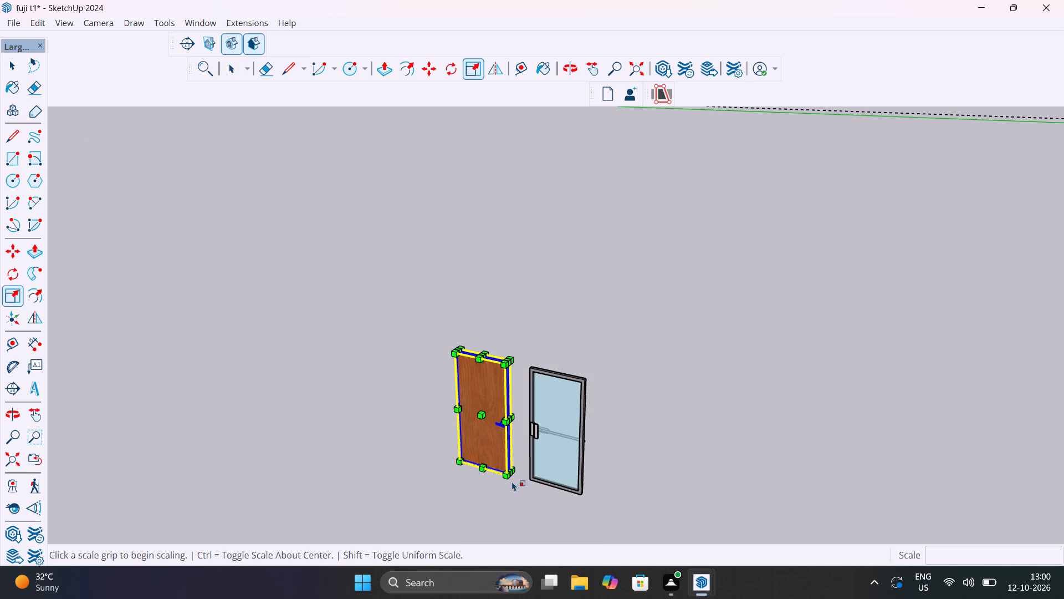
{"action": "key", "text": "m"}
{"action": "left_click", "coordinate": [516, 468]}
{"action": "scroll", "coordinate": [596, 436], "scroll_direction": "down", "scroll_amount": 13}
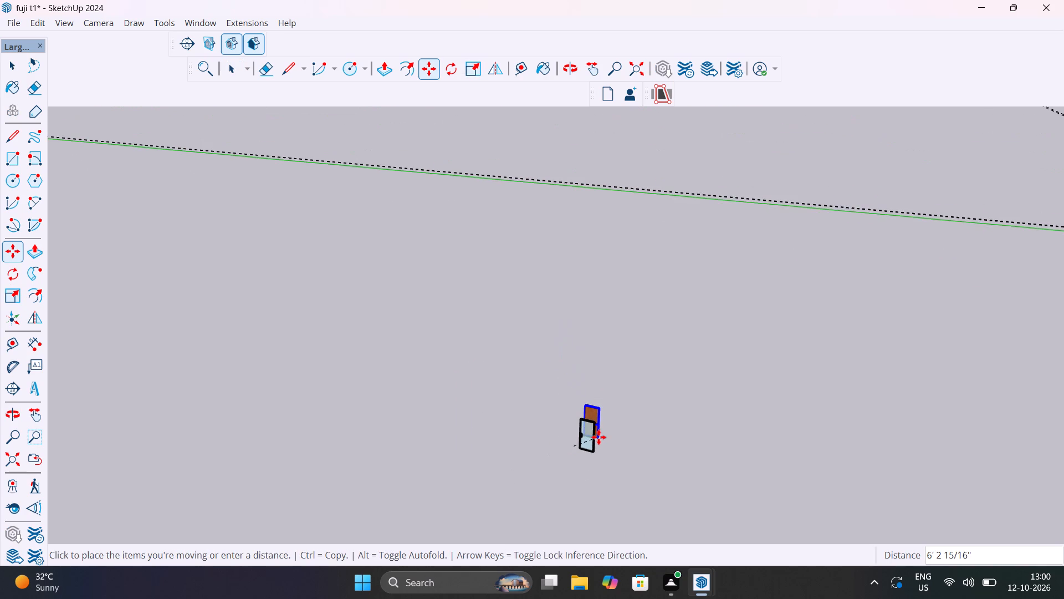
{"action": "scroll", "coordinate": [662, 436], "scroll_direction": "down", "scroll_amount": 20}
{"action": "scroll", "coordinate": [662, 436], "scroll_direction": "down", "scroll_amount": 7}
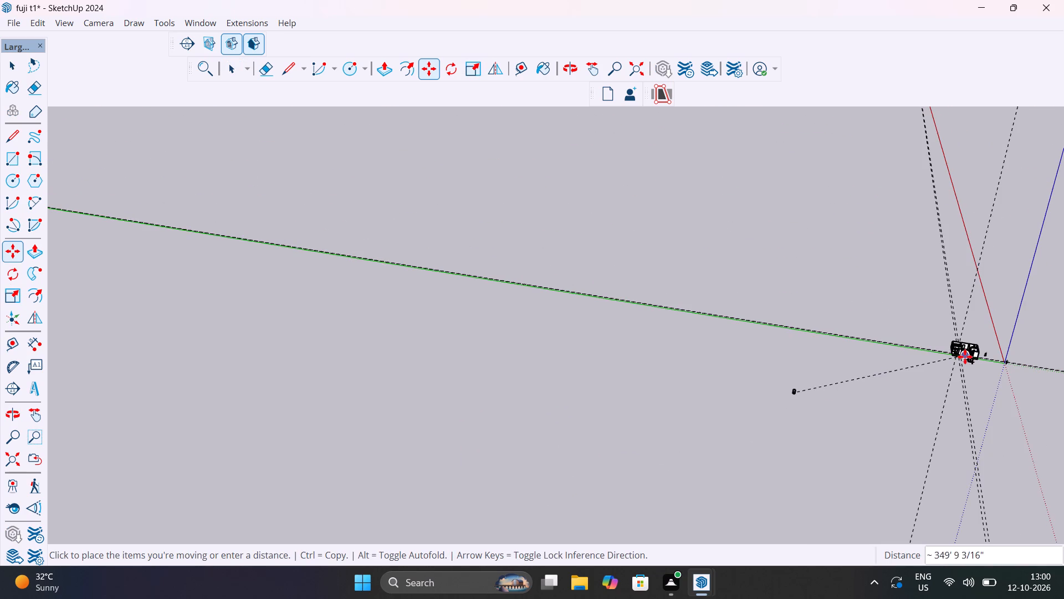
{"action": "scroll", "coordinate": [973, 352], "scroll_direction": "up", "scroll_amount": 20}
{"action": "scroll", "coordinate": [973, 352], "scroll_direction": "up", "scroll_amount": 20}
{"action": "scroll", "coordinate": [973, 352], "scroll_direction": "up", "scroll_amount": 2}
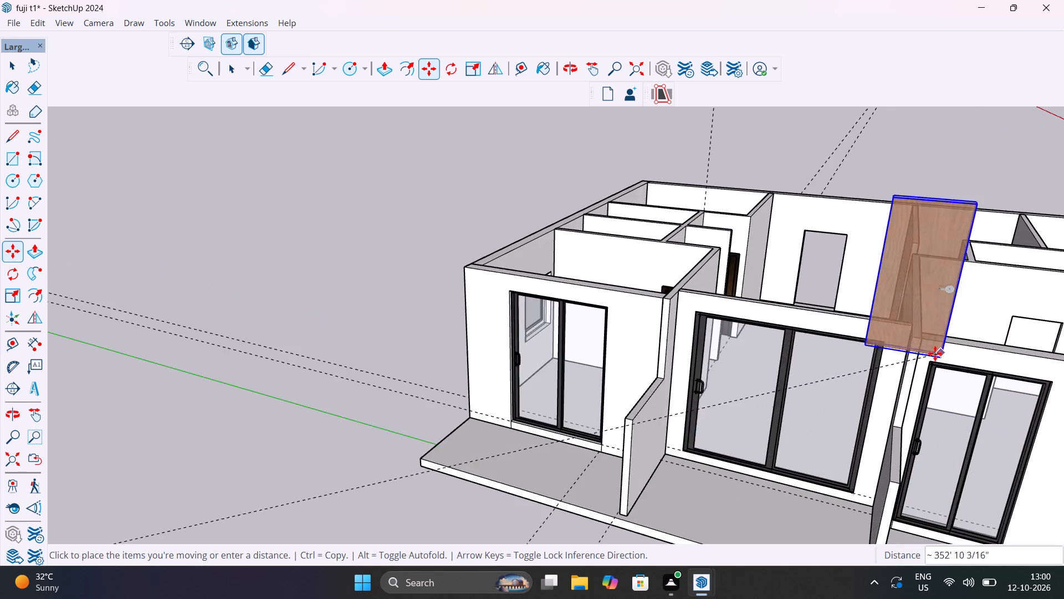
{"action": "scroll", "coordinate": [935, 353], "scroll_direction": "up", "scroll_amount": 7}
{"action": "middle_click_drag", "start_coordinate": [804, 400], "coordinate": [801, 582]}
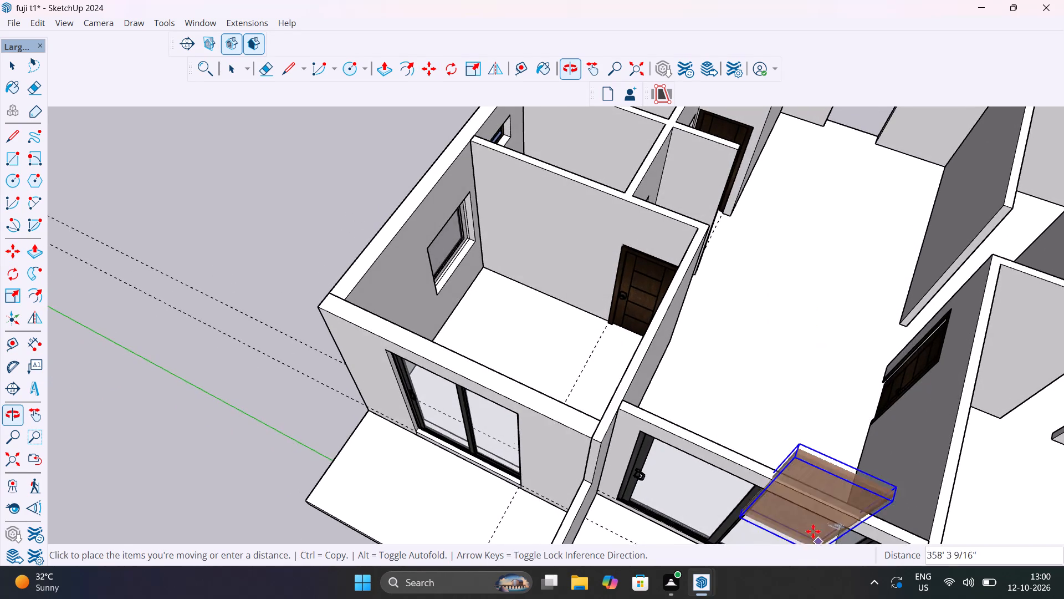
{"action": "scroll", "coordinate": [794, 479], "scroll_direction": "down", "scroll_amount": 8}
{"action": "scroll", "coordinate": [809, 371], "scroll_direction": "up", "scroll_amount": 1}
{"action": "middle_click_drag", "start_coordinate": [809, 371], "coordinate": [518, 252]}
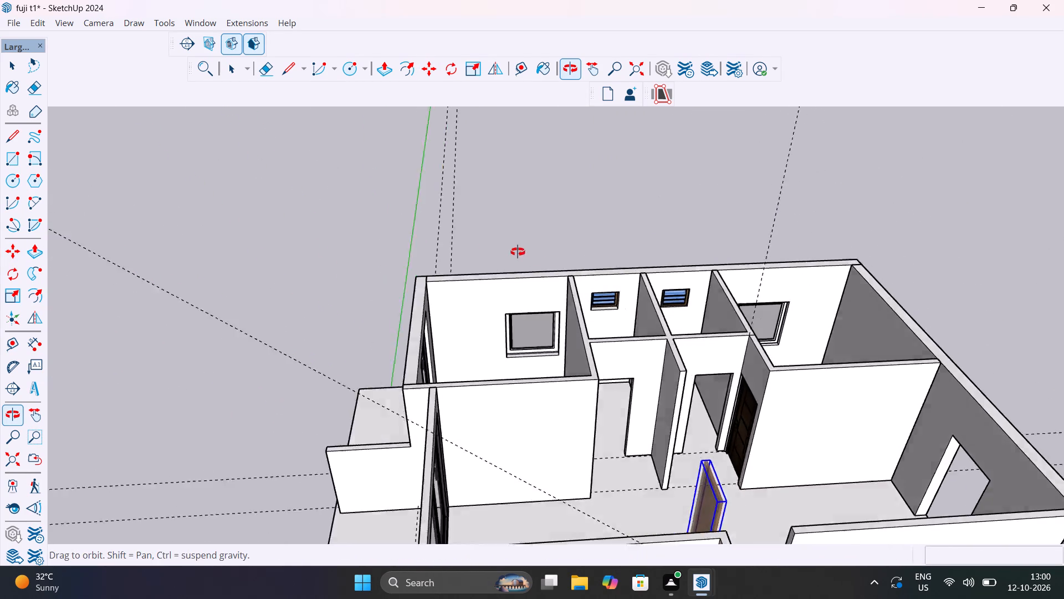
{"action": "middle_click_drag", "start_coordinate": [518, 252], "coordinate": [428, 234]}
{"action": "left_click", "coordinate": [988, 471]}
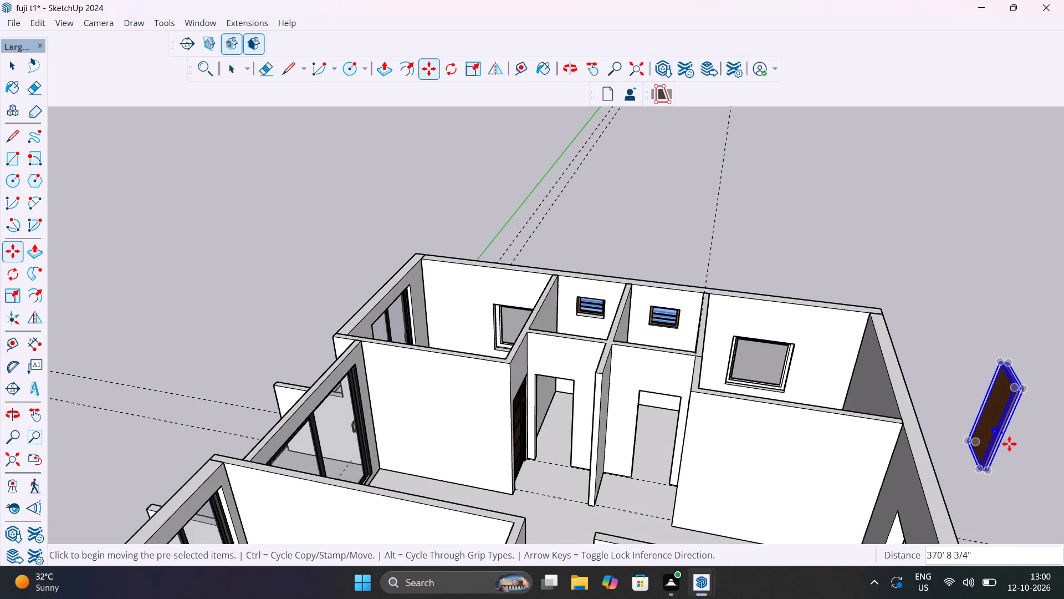
Rotate the wooden door 90 degrees about its bottom corner to line it up with the small rooms' doorways.
{"action": "scroll", "coordinate": [1007, 438], "scroll_direction": "up", "scroll_amount": 11}
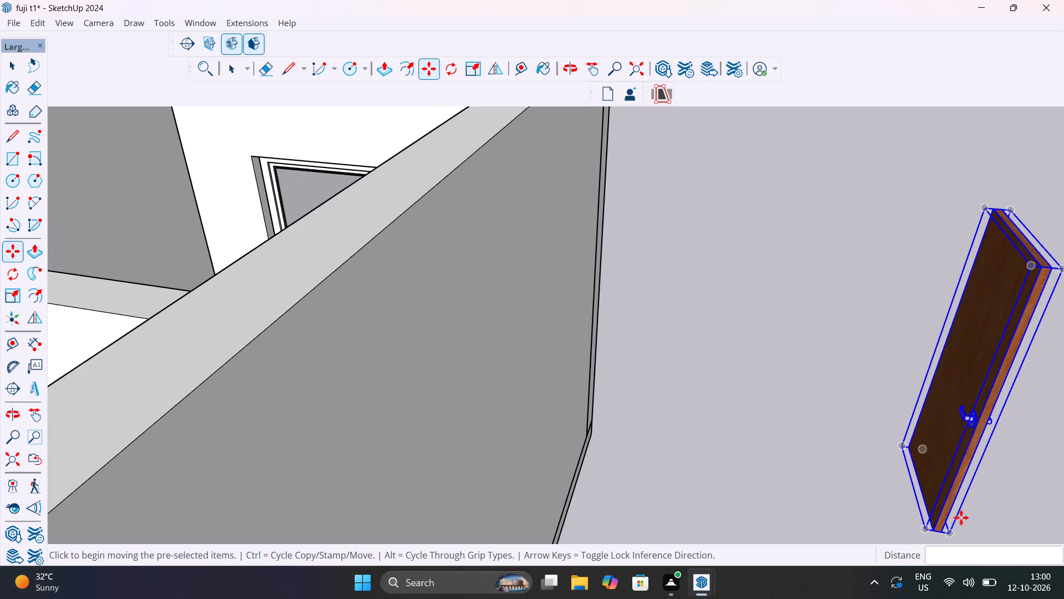
{"action": "middle_click_drag", "start_coordinate": [956, 515], "coordinate": [914, 474]}
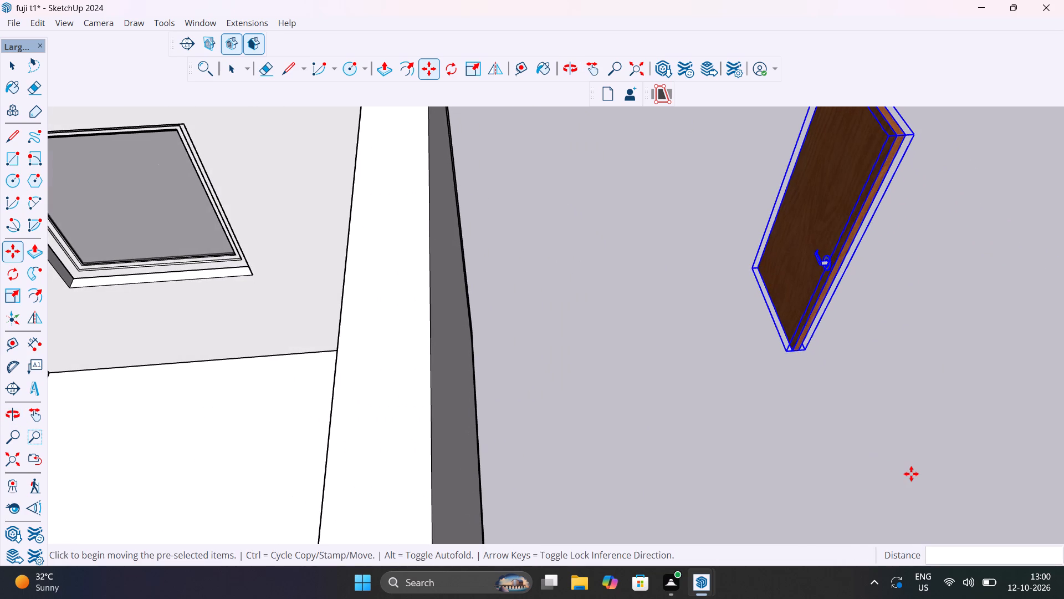
{"action": "key", "text": "q"}
{"action": "left_click", "coordinate": [791, 361]}
{"action": "left_click", "coordinate": [912, 350]}
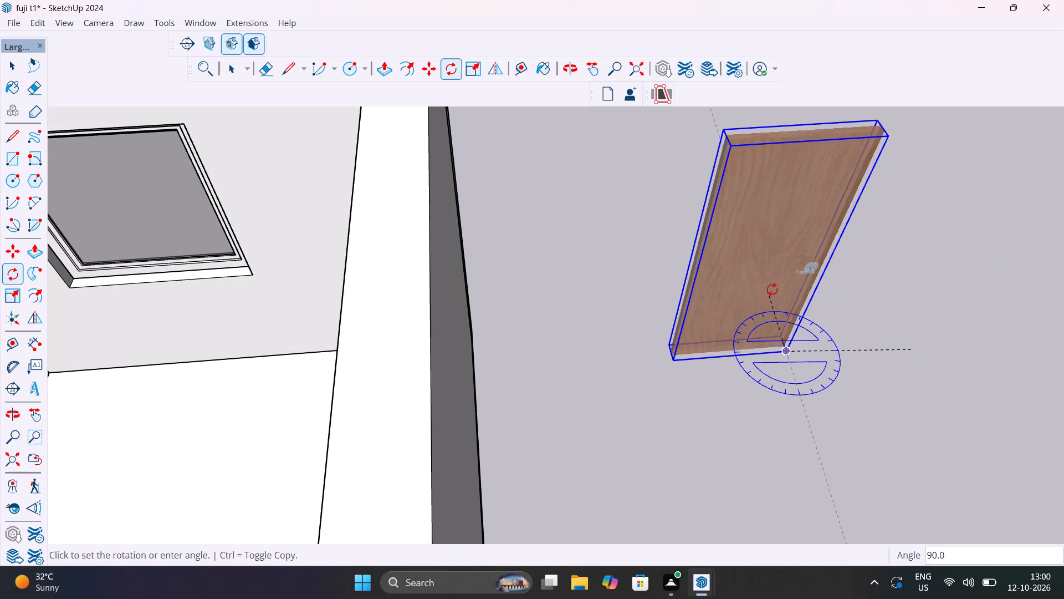
{"action": "type", "text": "90"}
{"action": "key", "text": "Return"}
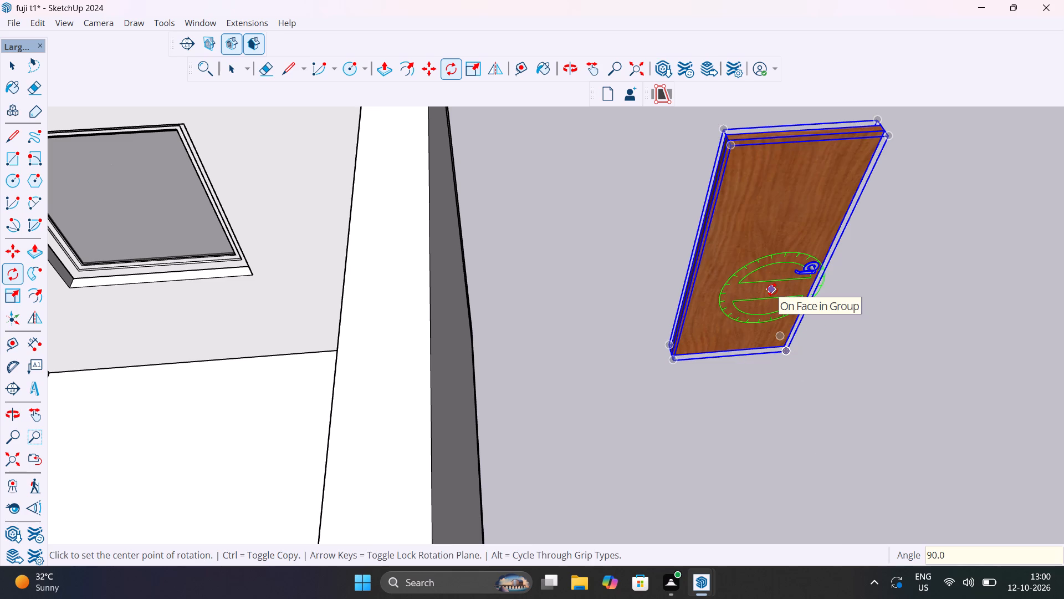
{"action": "key", "text": "space"}
Copy the rotated wooden door from its bottom corner into the empty doorway of the small ventilated room nearer the balcony side.
{"action": "left_click", "coordinate": [684, 329]}
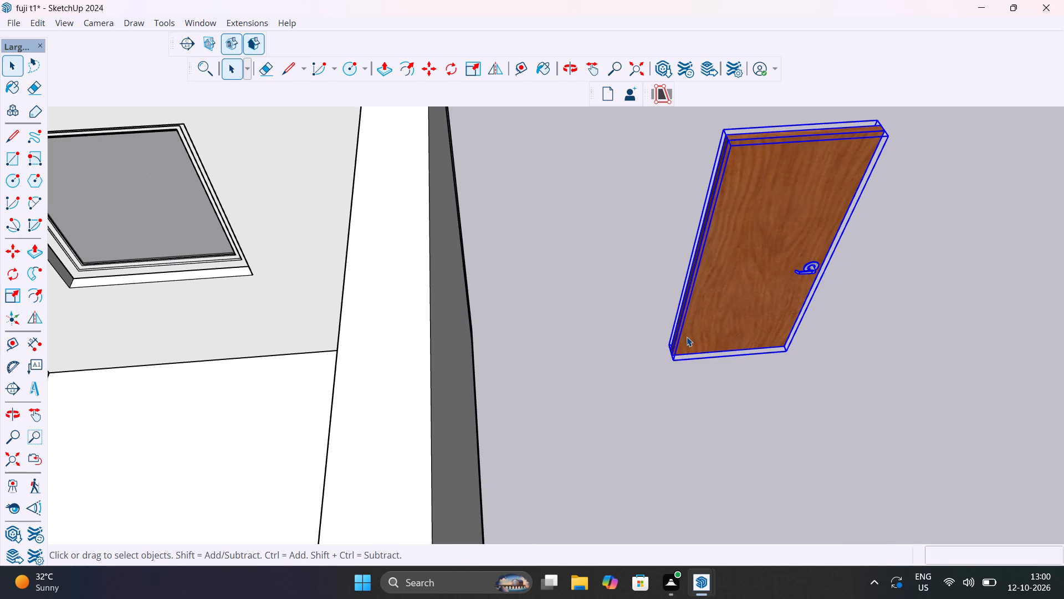
{"action": "key", "text": "m"}
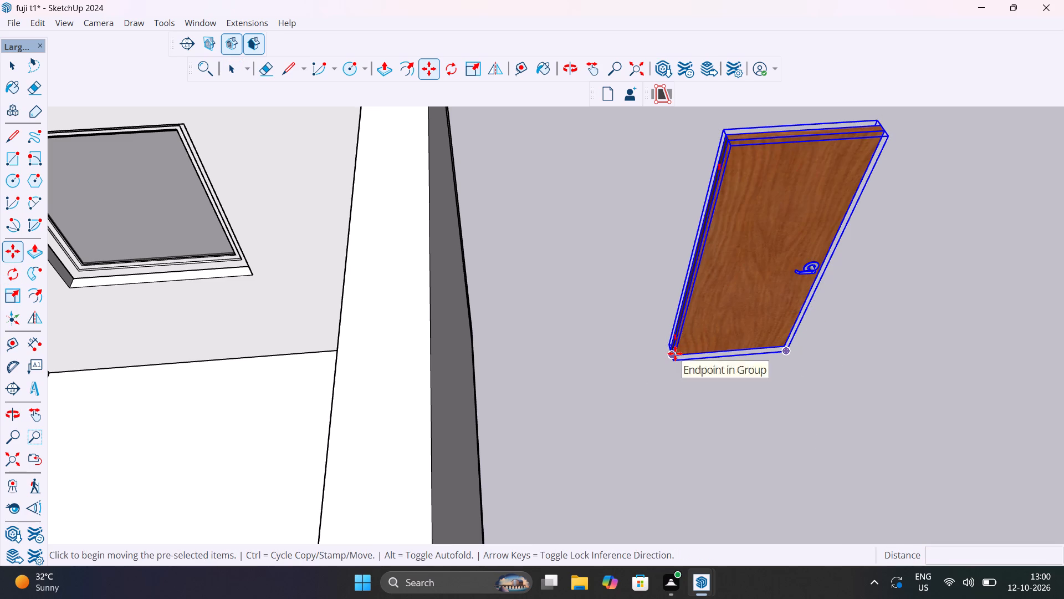
{"action": "left_click", "coordinate": [664, 341]}
{"action": "scroll", "coordinate": [598, 349], "scroll_direction": "down", "scroll_amount": 15}
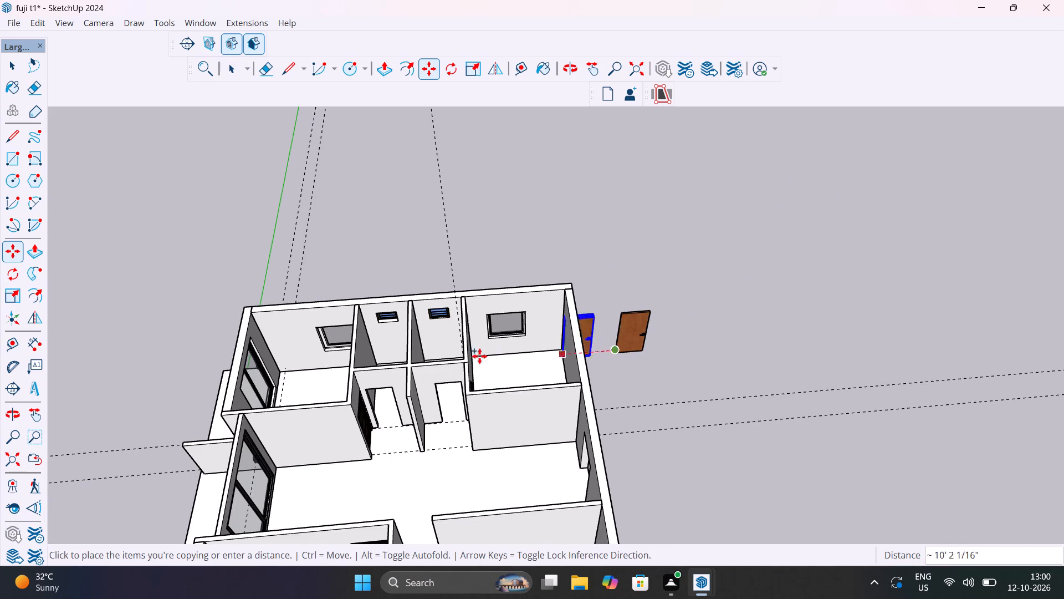
{"action": "scroll", "coordinate": [360, 418], "scroll_direction": "up", "scroll_amount": 18}
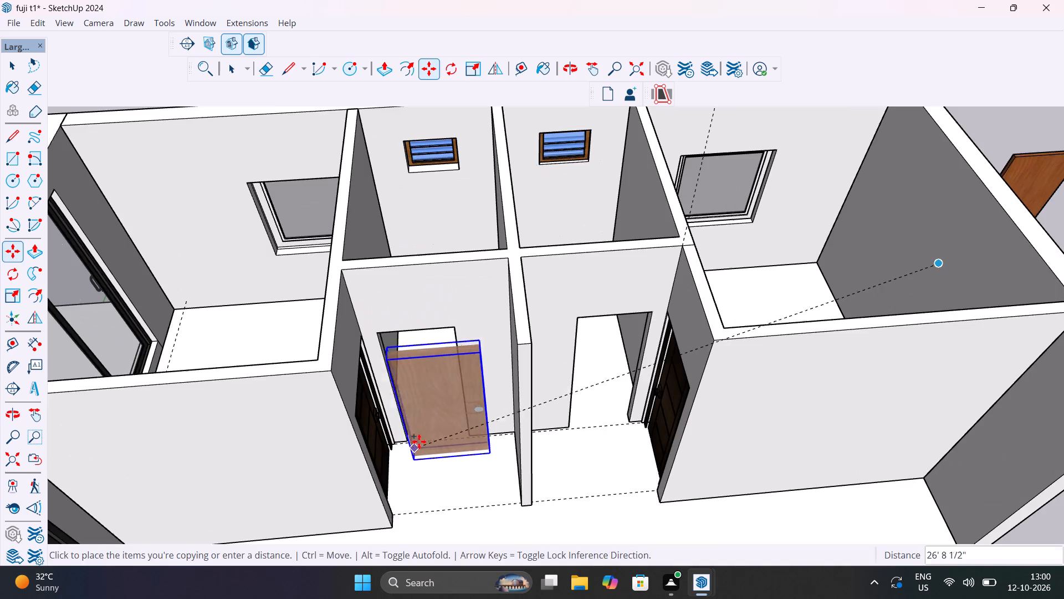
{"action": "middle_click_drag", "start_coordinate": [419, 441], "coordinate": [446, 290]}
{"action": "scroll", "coordinate": [446, 290], "scroll_direction": "up", "scroll_amount": 1}
{"action": "middle_click_drag", "start_coordinate": [448, 329], "coordinate": [421, 453]}
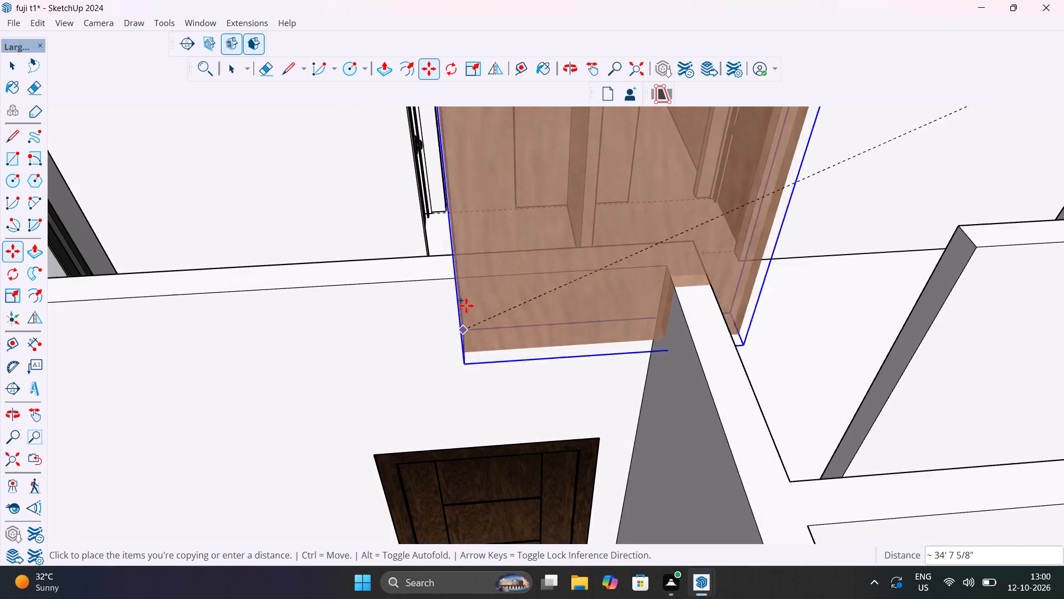
{"action": "scroll", "coordinate": [451, 175], "scroll_direction": "up", "scroll_amount": 12}
{"action": "scroll", "coordinate": [449, 283], "scroll_direction": "up", "scroll_amount": 11}
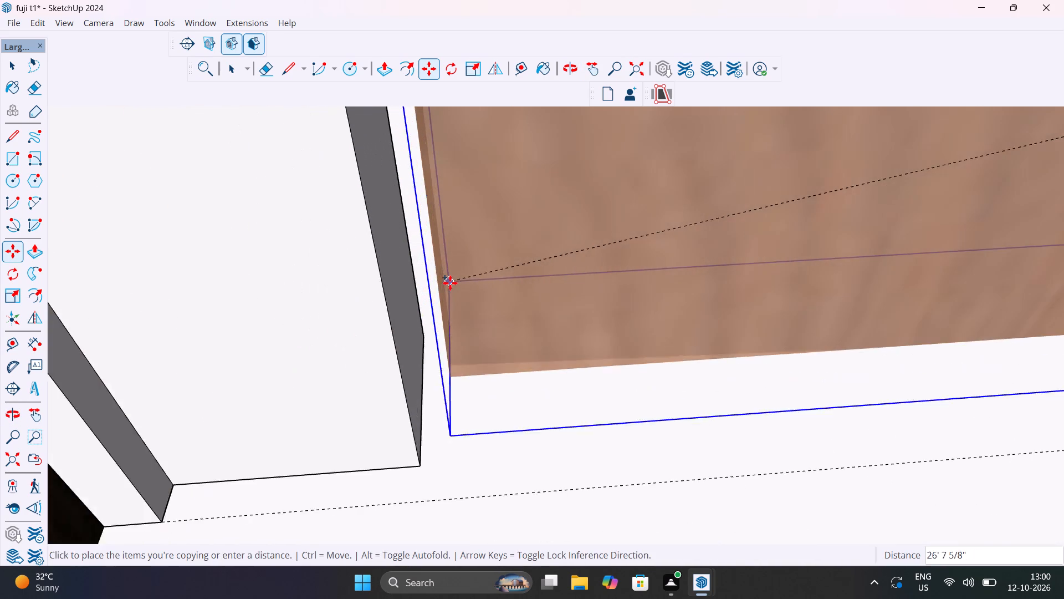
{"action": "scroll", "coordinate": [450, 283], "scroll_direction": "up", "scroll_amount": 7}
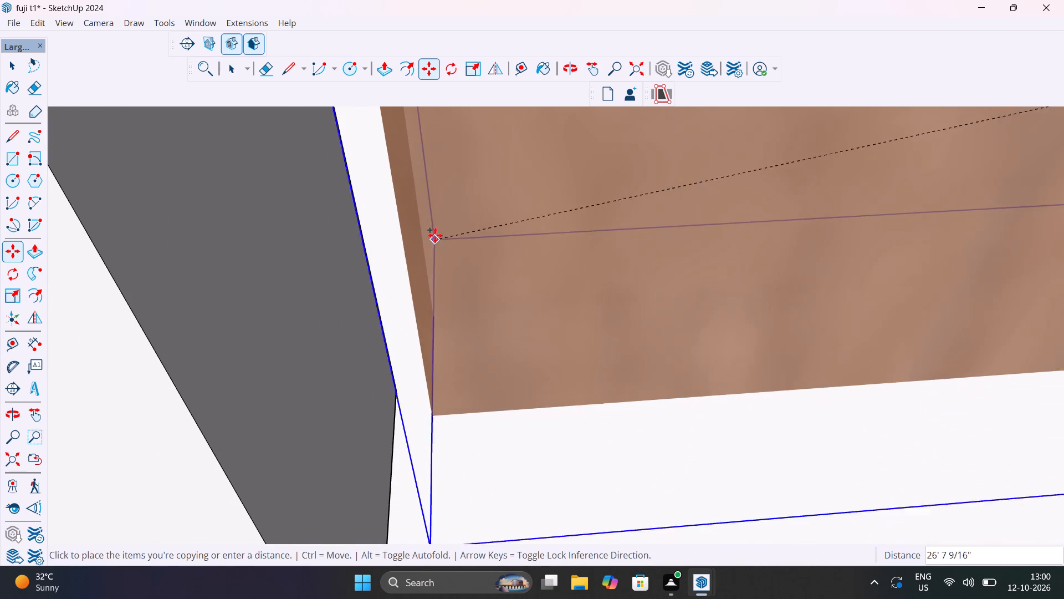
{"action": "left_click", "coordinate": [431, 229]}
Move the copied wooden door by its bottom corner to align with the doorway's bottom jamb corner.
{"action": "scroll", "coordinate": [449, 292], "scroll_direction": "down", "scroll_amount": 16}
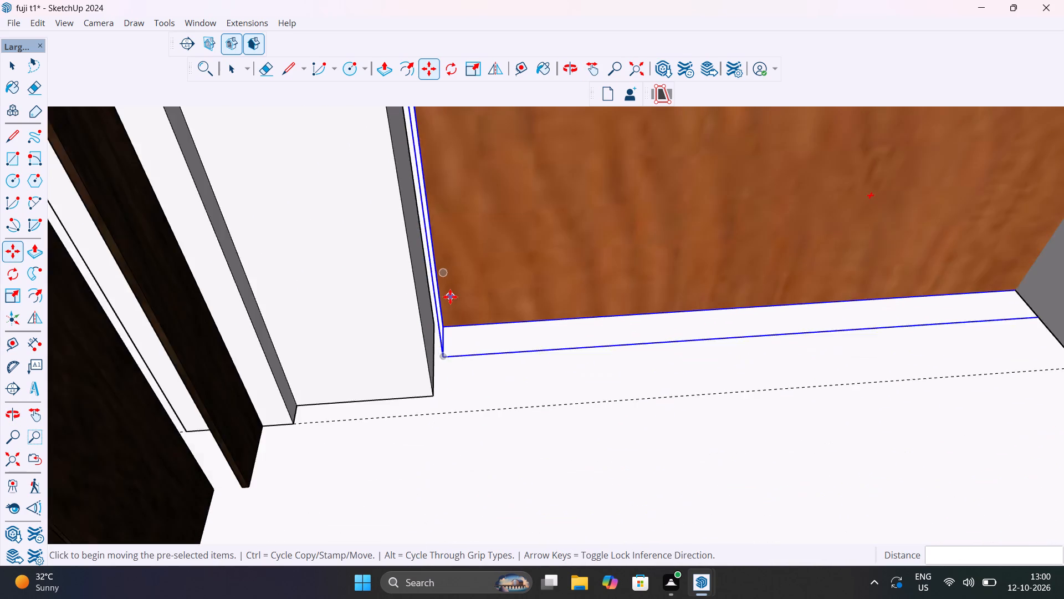
{"action": "scroll", "coordinate": [450, 297], "scroll_direction": "down", "scroll_amount": 14}
{"action": "middle_click_drag", "start_coordinate": [484, 335], "coordinate": [489, 281]}
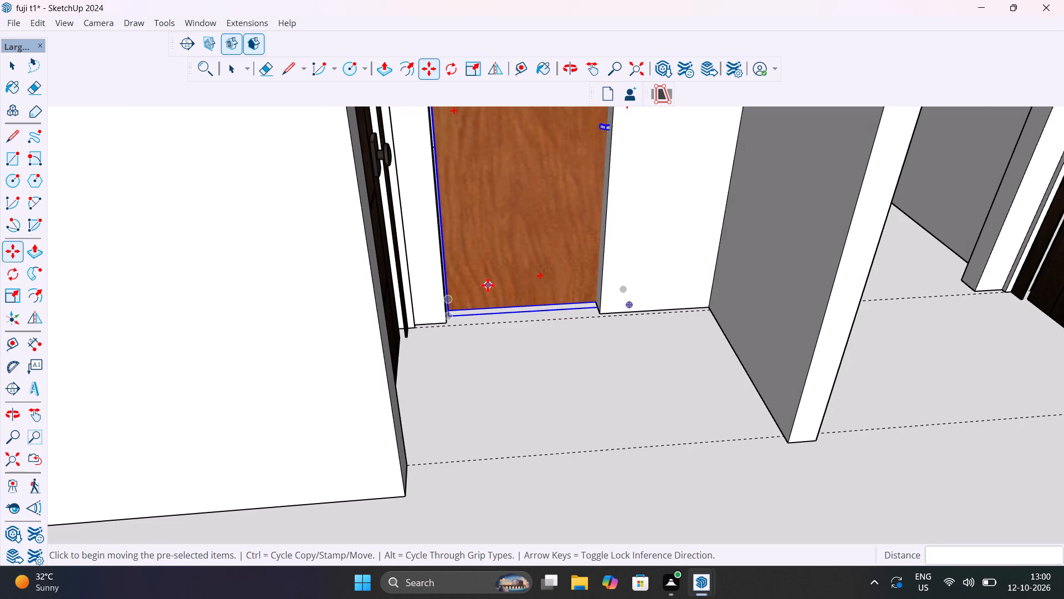
{"action": "middle_click", "coordinate": [488, 285]}
{"action": "scroll", "coordinate": [475, 338], "scroll_direction": "up", "scroll_amount": 10}
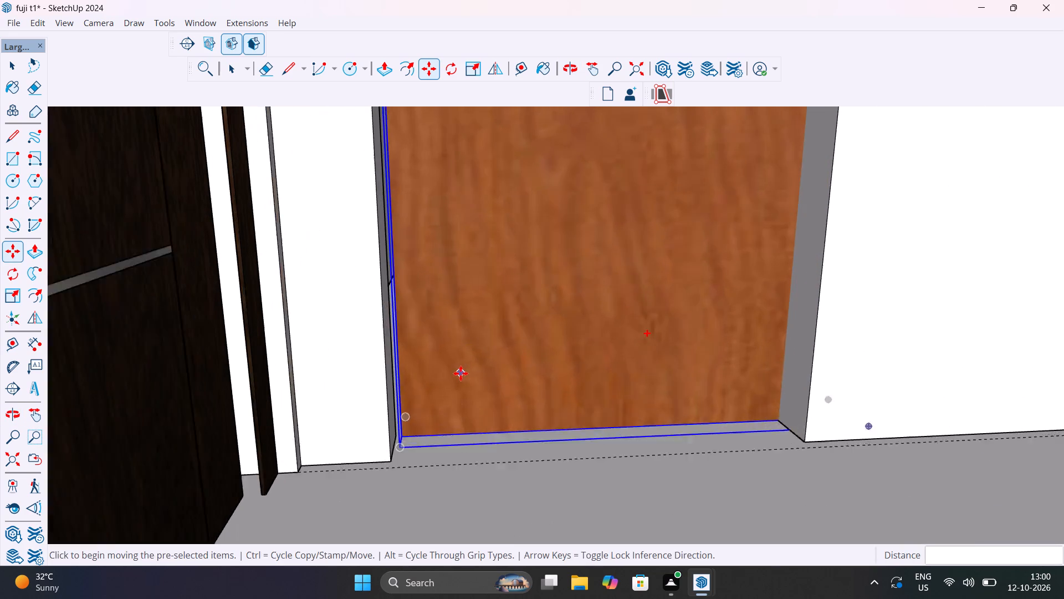
{"action": "scroll", "coordinate": [461, 373], "scroll_direction": "up", "scroll_amount": 1}
{"action": "left_click", "coordinate": [387, 469]}
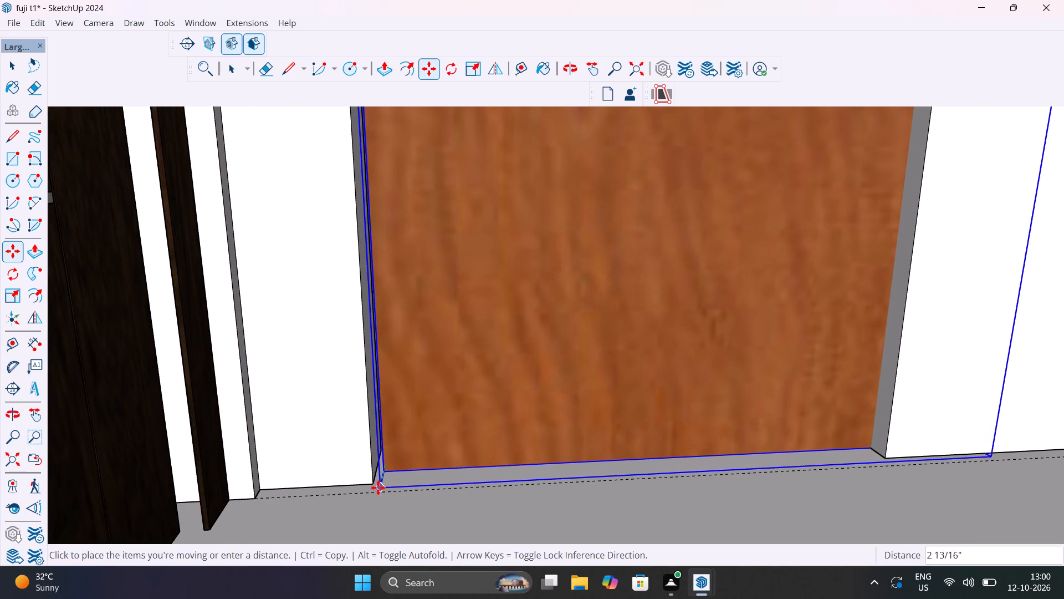
{"action": "left_click", "coordinate": [372, 485]}
Scale the copied wooden door's width by about 0.83 to fit between the doorway's jambs.
{"action": "scroll", "coordinate": [423, 473], "scroll_direction": "down", "scroll_amount": 9}
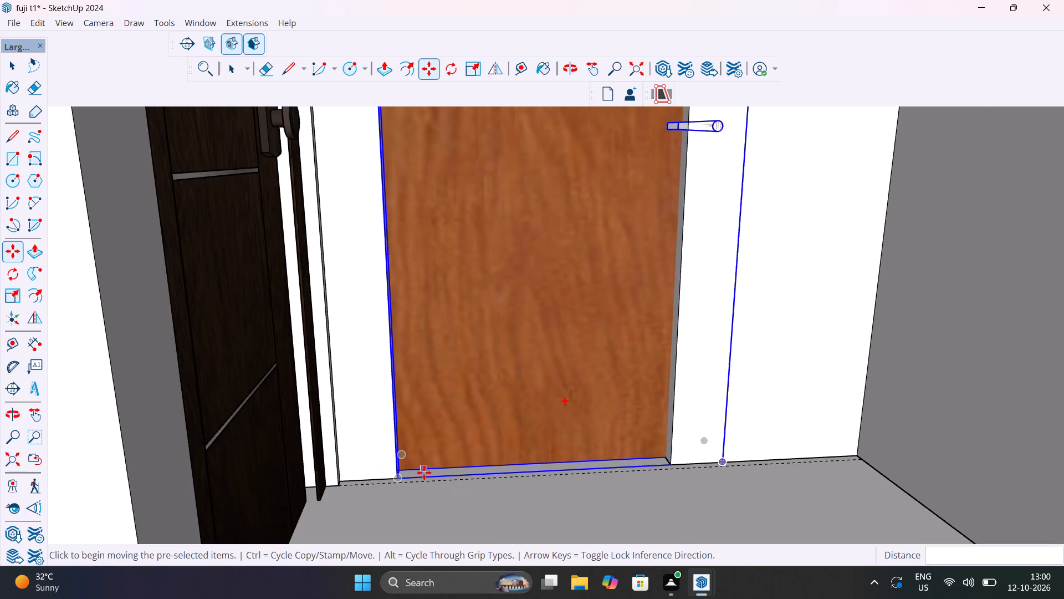
{"action": "scroll", "coordinate": [424, 473], "scroll_direction": "down", "scroll_amount": 12}
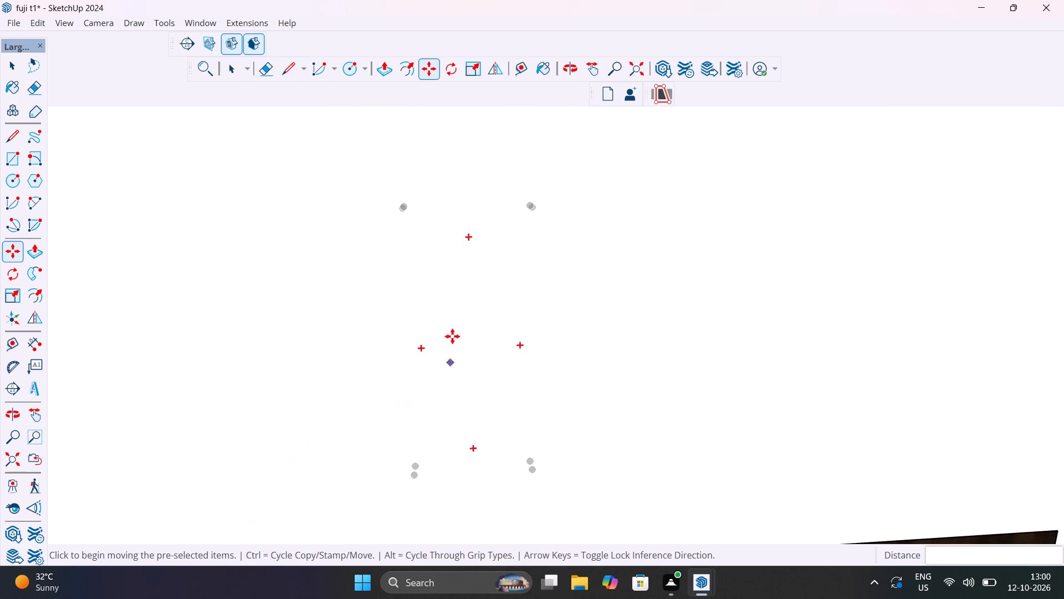
{"action": "middle_click_drag", "start_coordinate": [452, 327], "coordinate": [471, 390]}
{"action": "scroll", "coordinate": [464, 348], "scroll_direction": "down", "scroll_amount": 20}
{"action": "scroll", "coordinate": [464, 348], "scroll_direction": "down", "scroll_amount": 8}
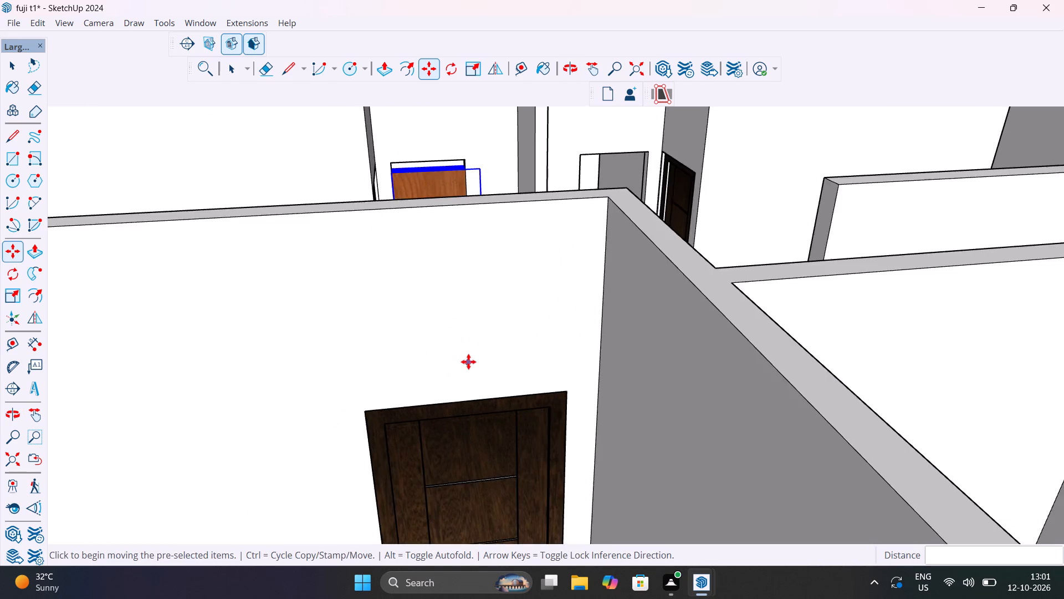
{"action": "scroll", "coordinate": [468, 362], "scroll_direction": "down", "scroll_amount": 3}
{"action": "scroll", "coordinate": [458, 261], "scroll_direction": "up", "scroll_amount": 11}
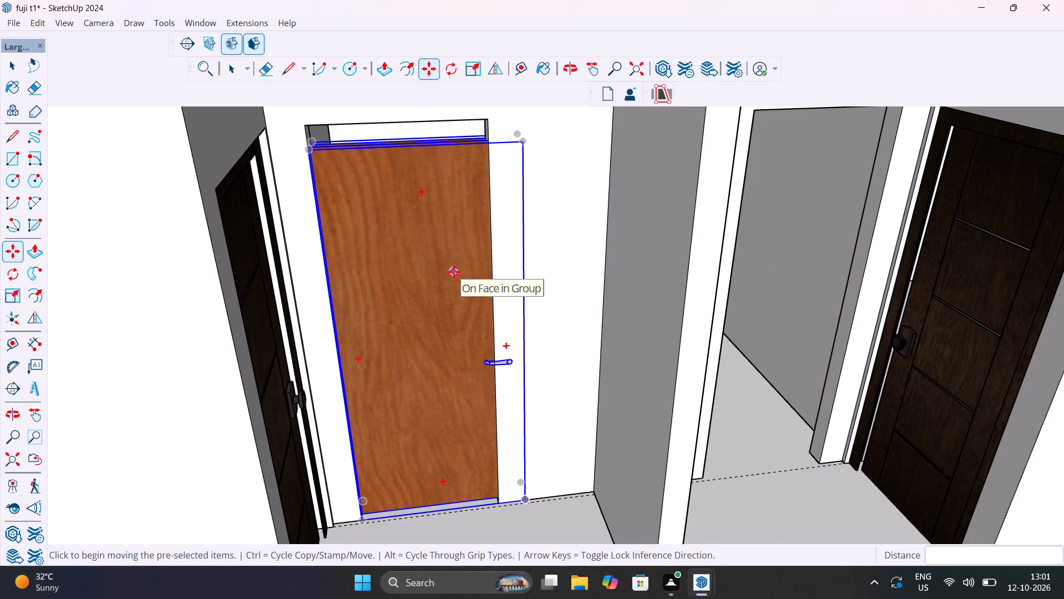
{"action": "key", "text": "s"}
{"action": "left_click", "coordinate": [522, 346]}
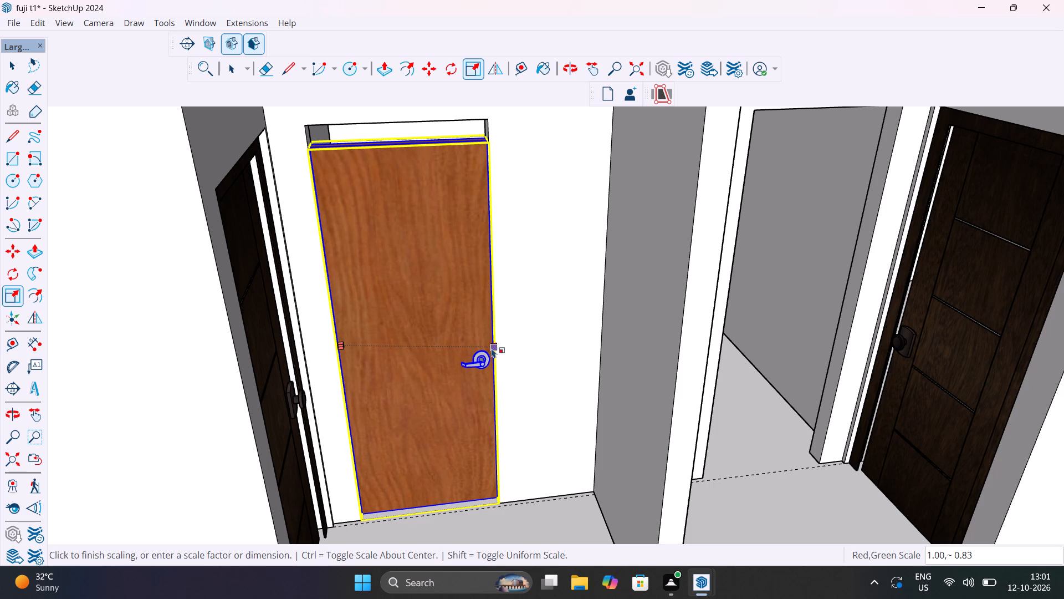
{"action": "left_click", "coordinate": [492, 348]}
Scale the copied wooden door's height by 1.05 up to the top edge of the doorway.
{"action": "middle_click_drag", "start_coordinate": [423, 142], "coordinate": [421, 281], "text": "shift"}
{"action": "scroll", "coordinate": [410, 281], "scroll_direction": "up", "scroll_amount": 6}
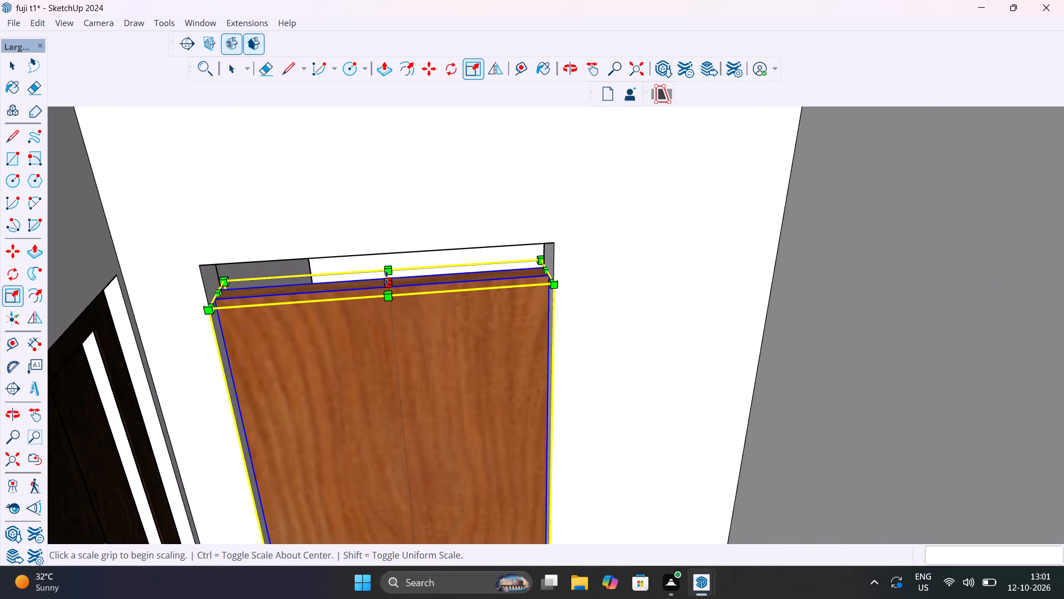
{"action": "left_click", "coordinate": [389, 280]}
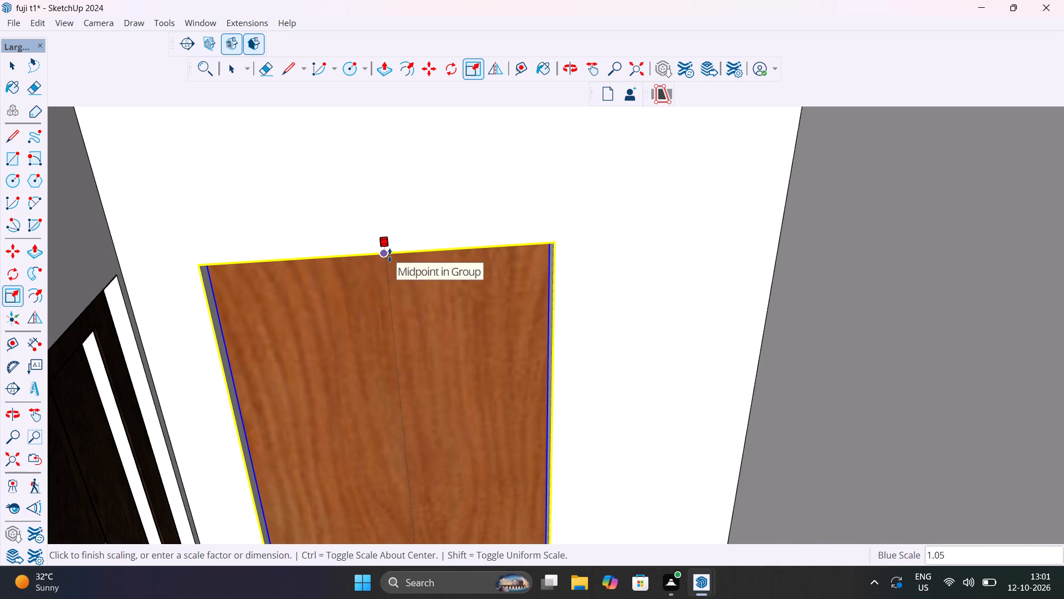
{"action": "left_click", "coordinate": [390, 255]}
{"action": "scroll", "coordinate": [408, 276], "scroll_direction": "down", "scroll_amount": 14}
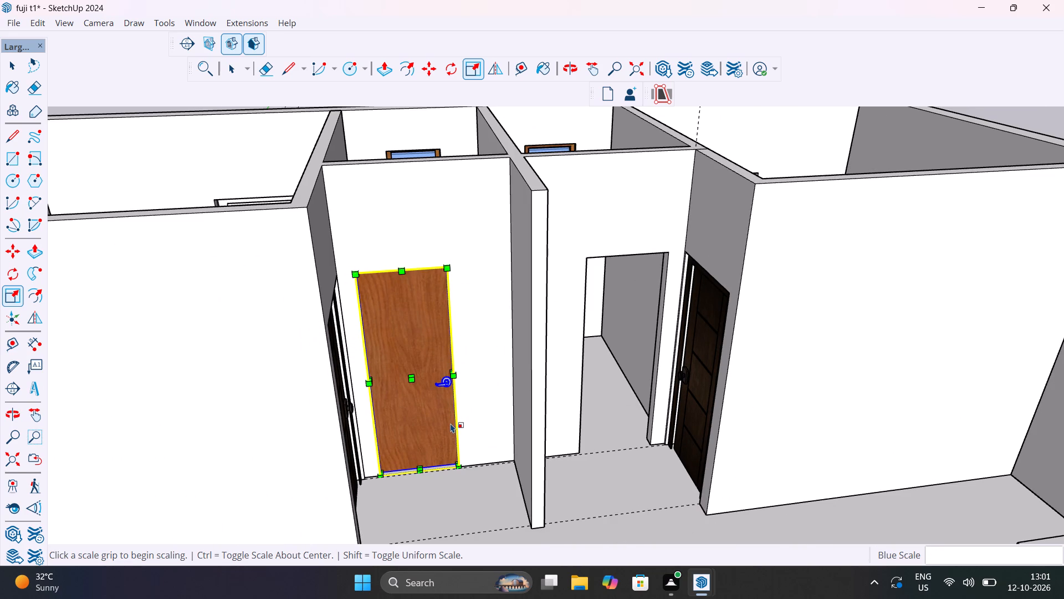
Inspect the fitted wooden door's base and the neighbouring doorways around the corridor.
{"action": "middle_click_drag", "start_coordinate": [448, 423], "coordinate": [439, 292]}
{"action": "middle_click_drag", "start_coordinate": [439, 292], "coordinate": [441, 490], "text": "shift"}
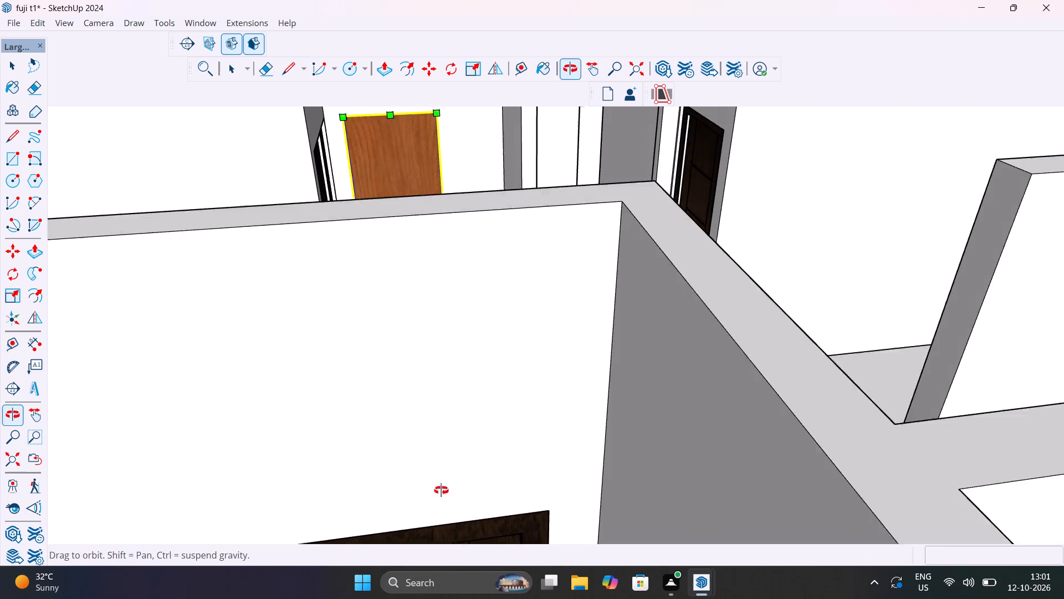
{"action": "middle_click_drag", "start_coordinate": [441, 490], "coordinate": [440, 512], "text": "shift"}
{"action": "scroll", "coordinate": [428, 177], "scroll_direction": "up", "scroll_amount": 17}
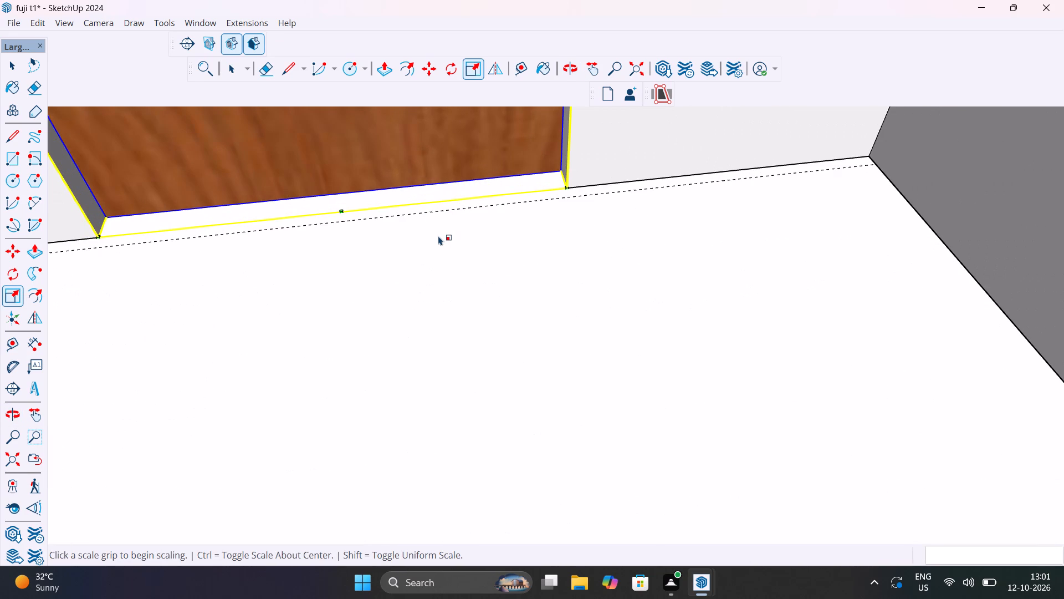
{"action": "scroll", "coordinate": [438, 236], "scroll_direction": "down", "scroll_amount": 15}
{"action": "scroll", "coordinate": [438, 236], "scroll_direction": "down", "scroll_amount": 8}
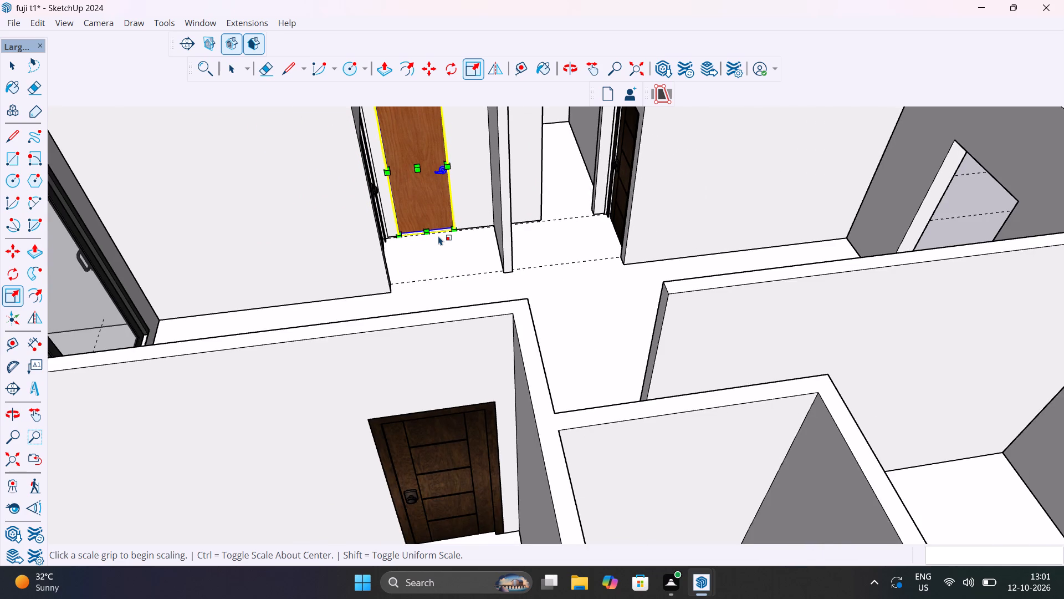
{"action": "key", "text": "space"}
{"action": "scroll", "coordinate": [438, 236], "scroll_direction": "down", "scroll_amount": 8}
{"action": "scroll", "coordinate": [428, 183], "scroll_direction": "up", "scroll_amount": 10}
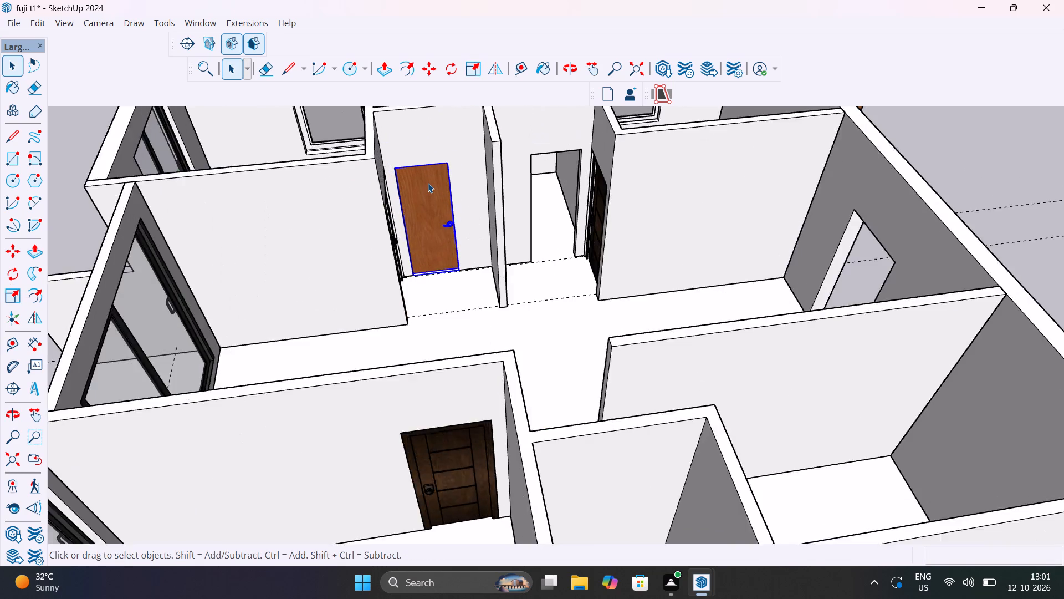
Copy the fitted wooden door by its bottom corner about 6' 6 1/2" into the neighbouring doorway beyond the partition wall.
{"action": "scroll", "coordinate": [428, 183], "scroll_direction": "up", "scroll_amount": 2}
{"action": "key", "text": "m"}
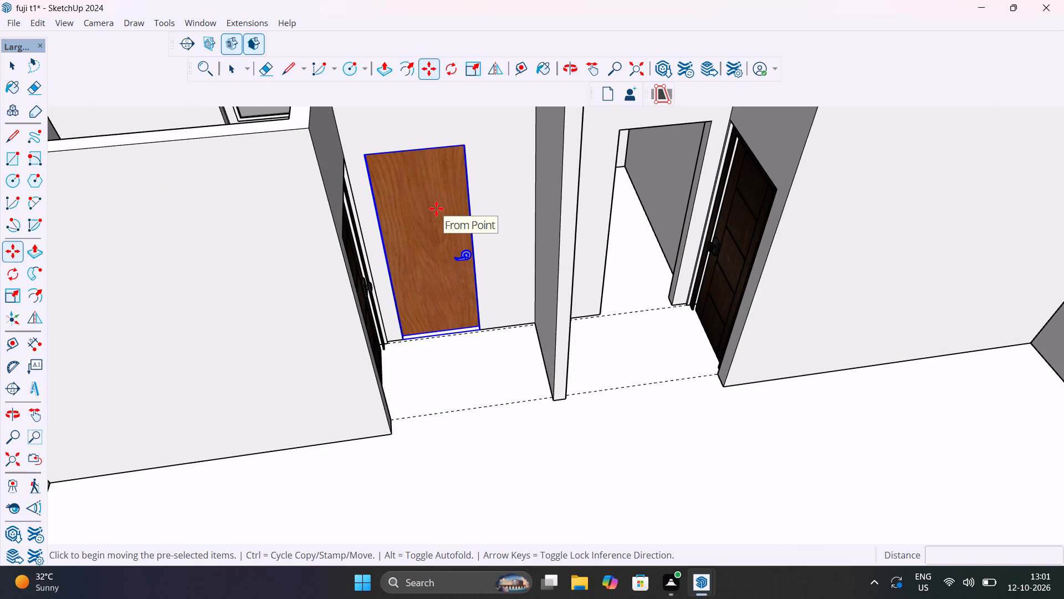
{"action": "left_click", "coordinate": [403, 340]}
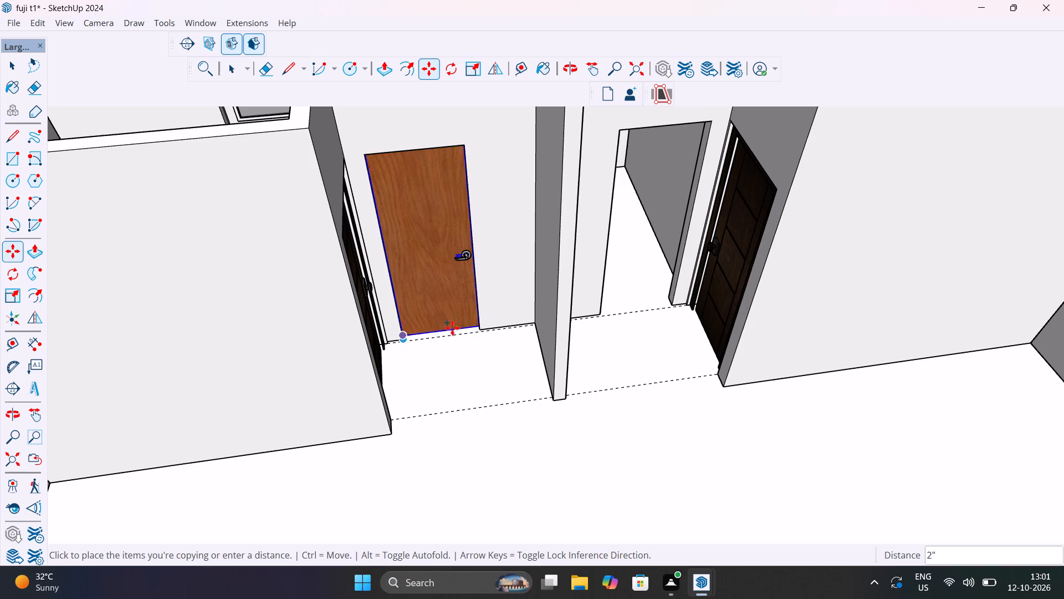
{"action": "scroll", "coordinate": [616, 309], "scroll_direction": "up", "scroll_amount": 12}
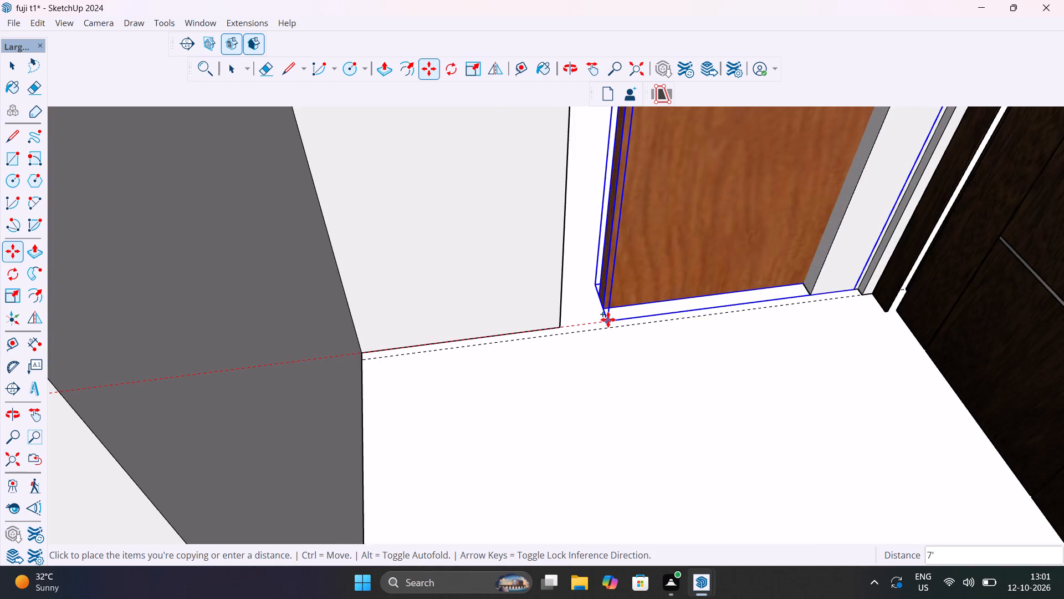
{"action": "middle_click_drag", "start_coordinate": [592, 314], "coordinate": [447, 296]}
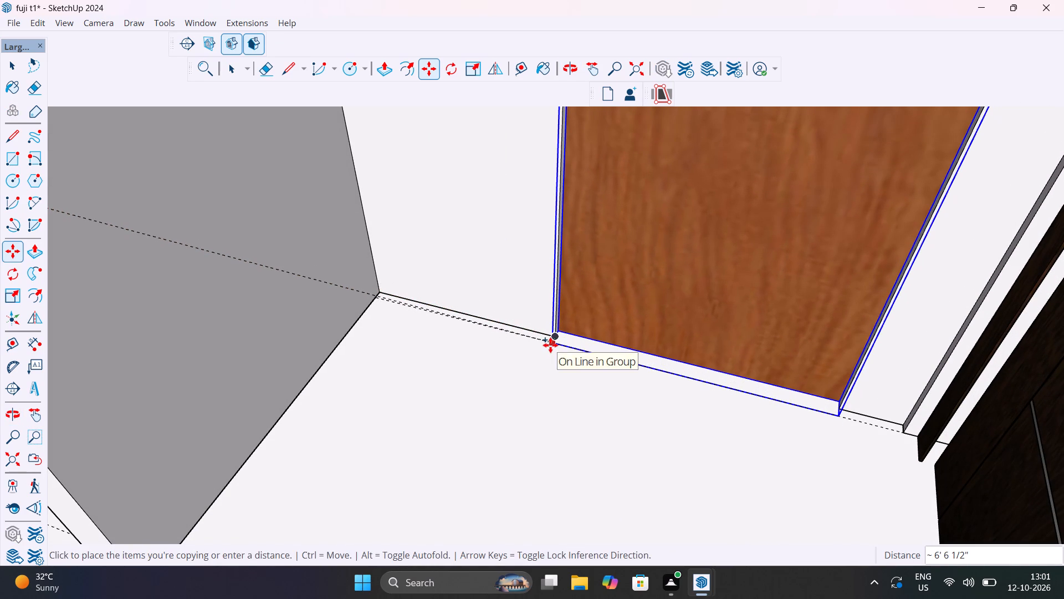
{"action": "left_click", "coordinate": [550, 345]}
{"action": "scroll", "coordinate": [612, 334], "scroll_direction": "down", "scroll_amount": 18}
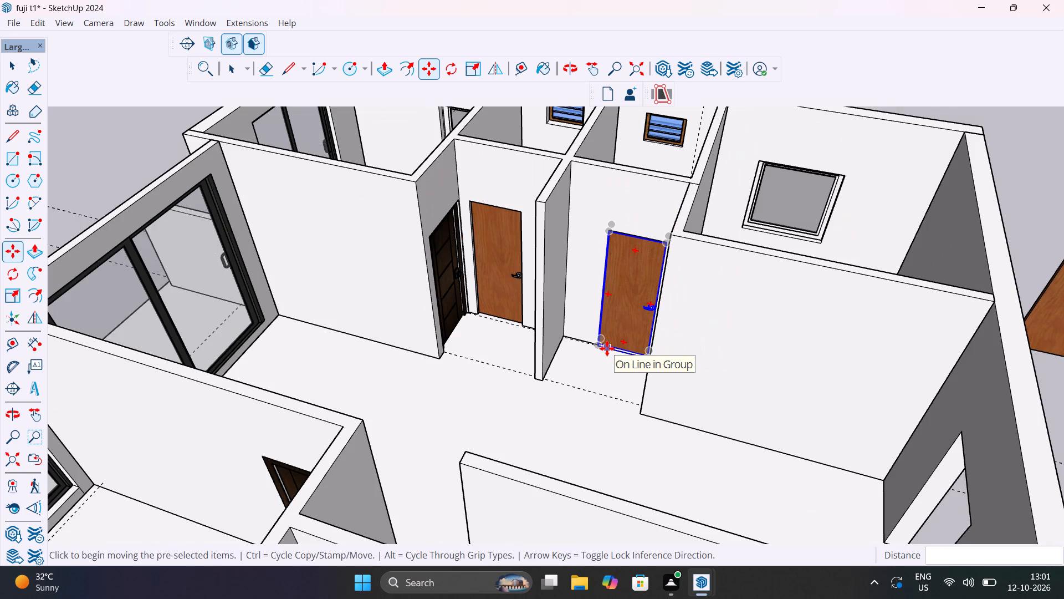
{"action": "key", "text": "space"}
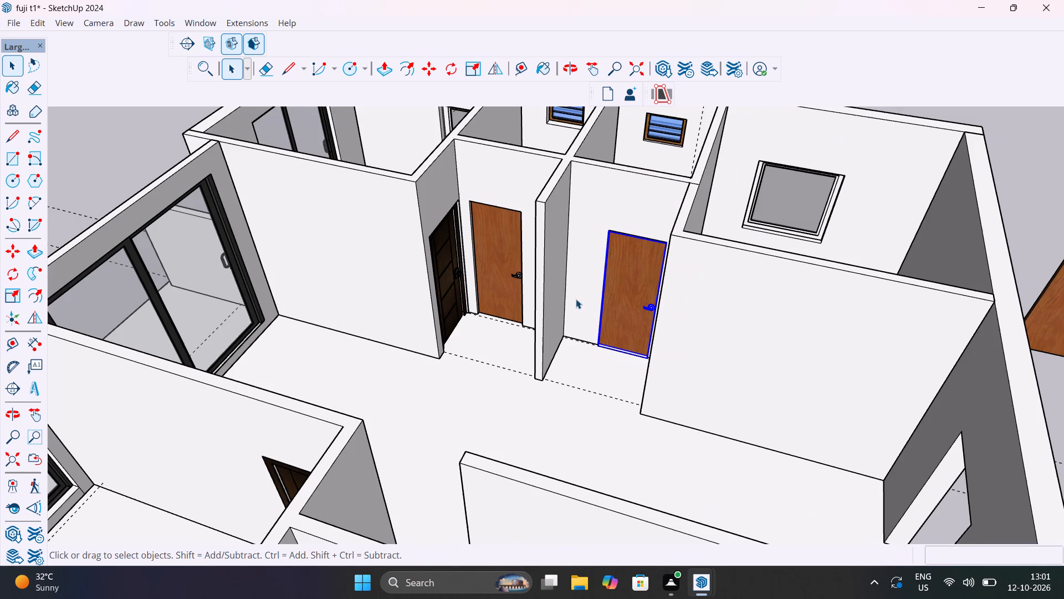
Rotate the spare wooden door standing outside the building by 90 degrees about a vertical axis.
{"action": "scroll", "coordinate": [576, 299], "scroll_direction": "down", "scroll_amount": 14}
{"action": "middle_click_drag", "start_coordinate": [604, 326], "coordinate": [273, 338]}
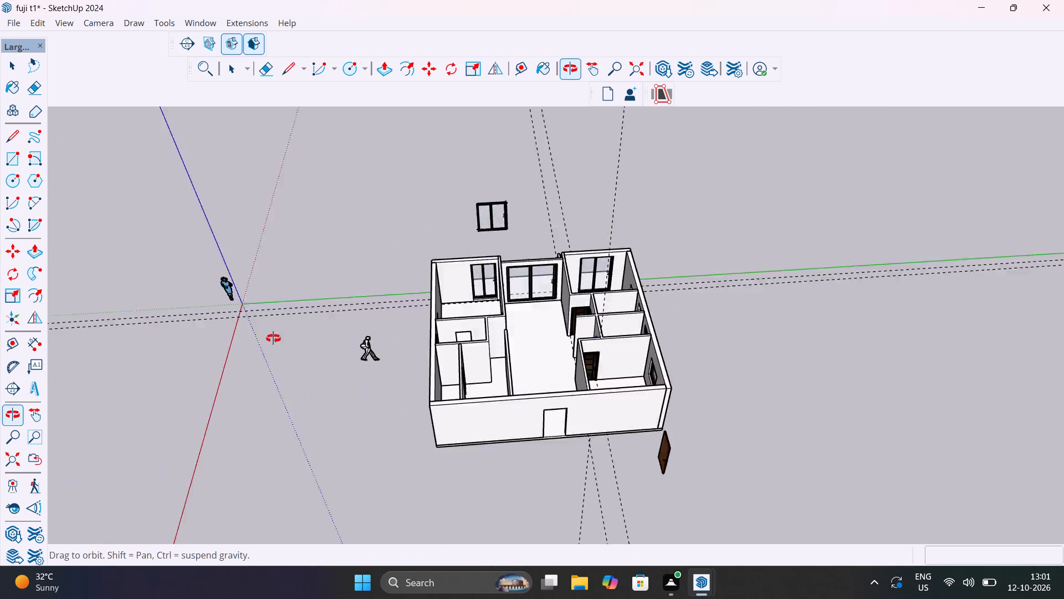
{"action": "middle_click_drag", "start_coordinate": [273, 338], "coordinate": [221, 369]}
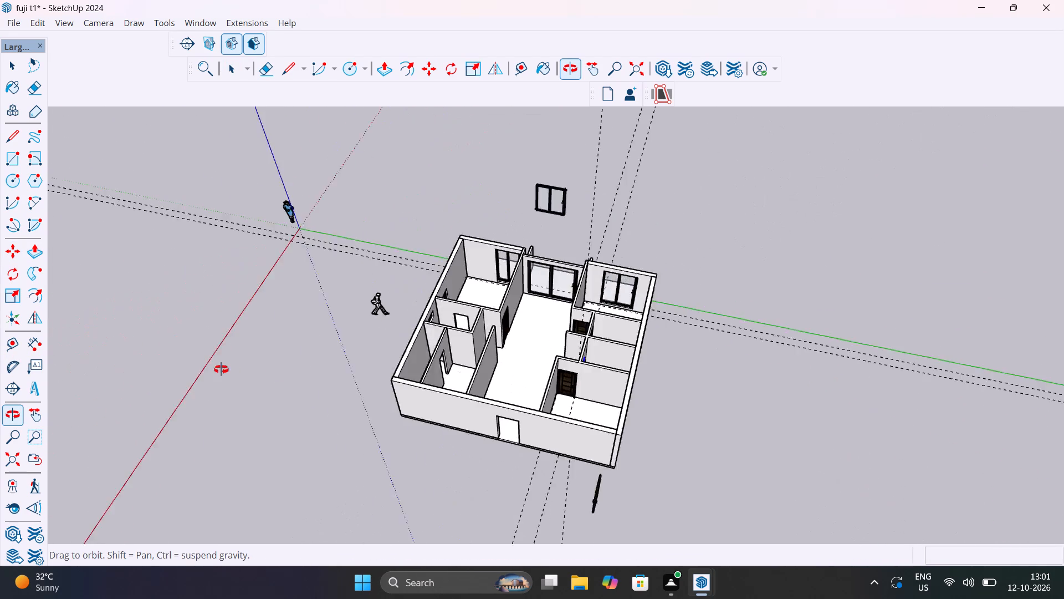
{"action": "middle_click_drag", "start_coordinate": [221, 369], "coordinate": [945, 384]}
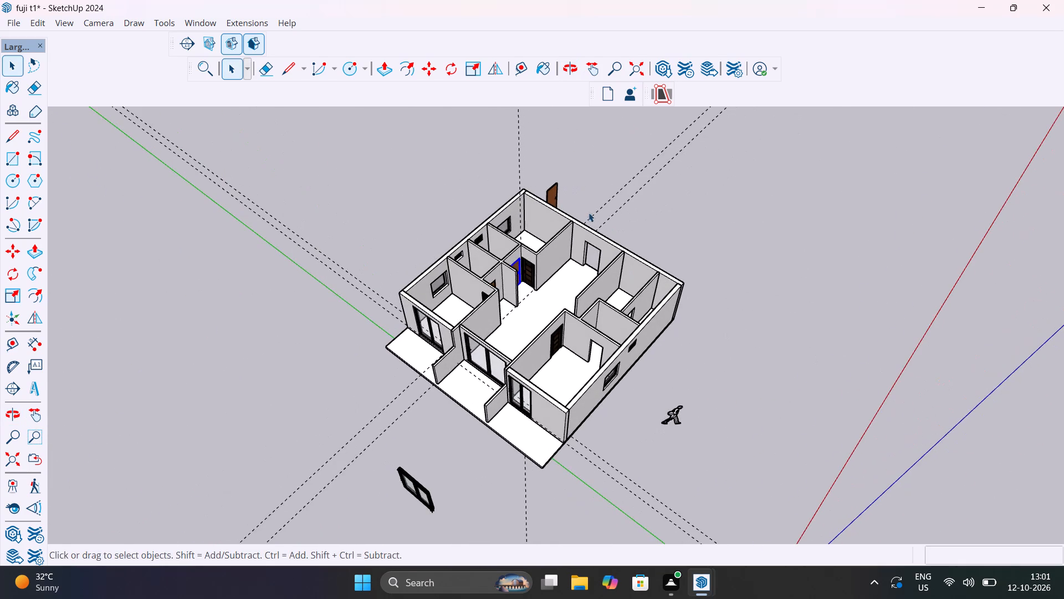
{"action": "scroll", "coordinate": [575, 206], "scroll_direction": "up", "scroll_amount": 20}
{"action": "scroll", "coordinate": [575, 206], "scroll_direction": "up", "scroll_amount": 1}
{"action": "middle_click_drag", "start_coordinate": [557, 238], "coordinate": [399, 212]}
{"action": "middle_click_drag", "start_coordinate": [513, 260], "coordinate": [325, 251]}
{"action": "scroll", "coordinate": [555, 266], "scroll_direction": "down", "scroll_amount": 8}
{"action": "left_click", "coordinate": [568, 203]}
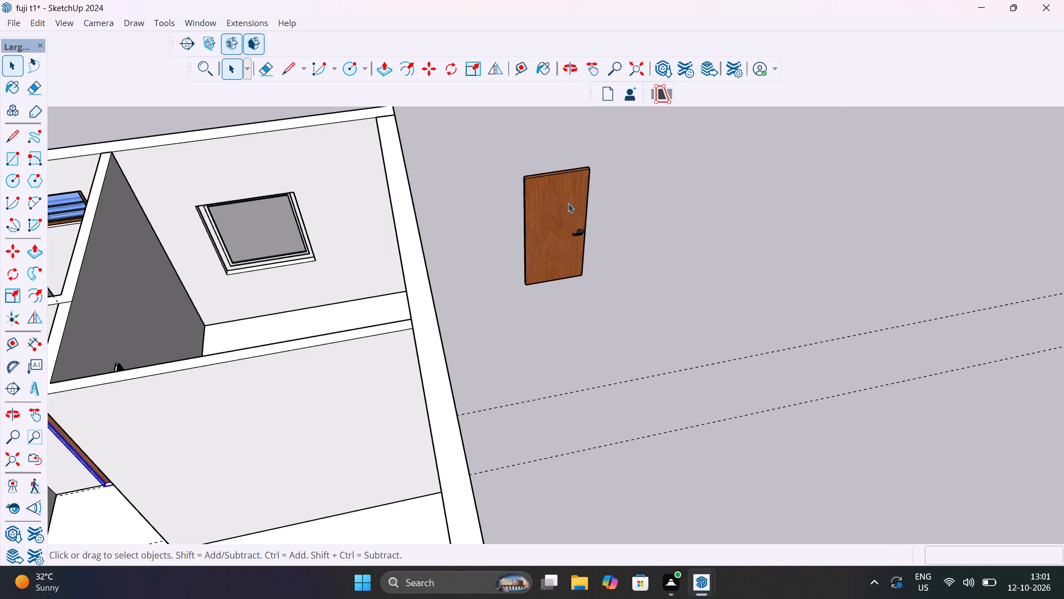
{"action": "scroll", "coordinate": [573, 250], "scroll_direction": "up", "scroll_amount": 5}
{"action": "key", "text": "q"}
{"action": "left_click", "coordinate": [511, 333]}
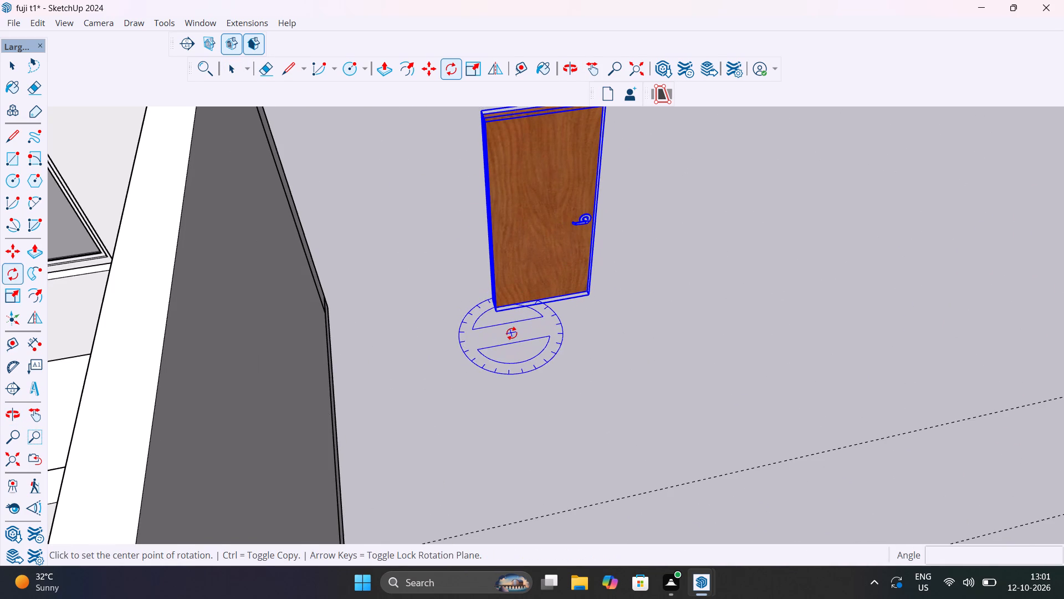
{"action": "left_click", "coordinate": [463, 307]}
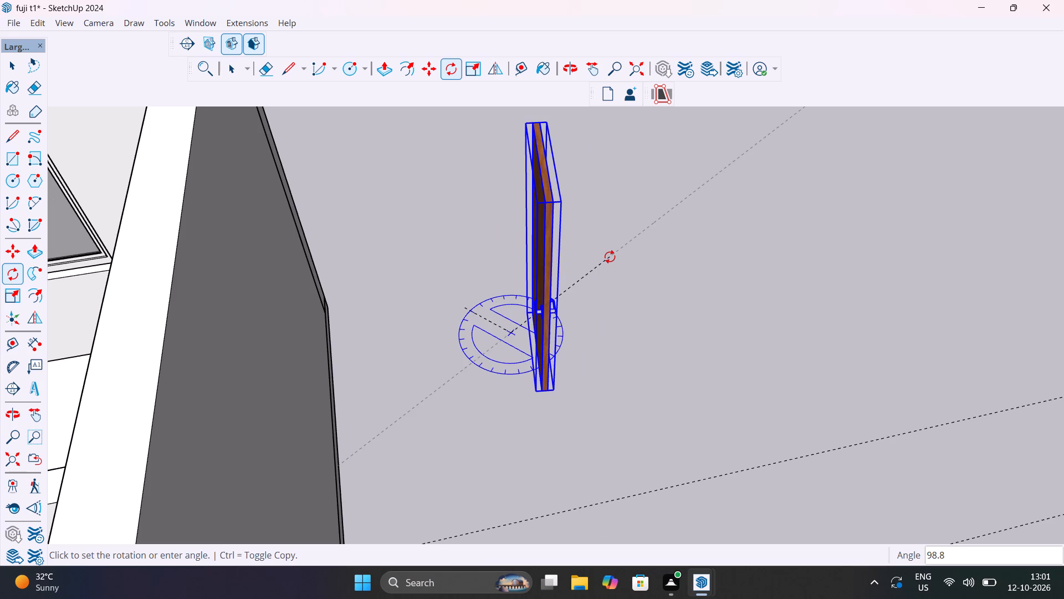
{"action": "type", "text": "90"}
{"action": "key", "text": "Return"}
{"action": "key", "text": "space"}
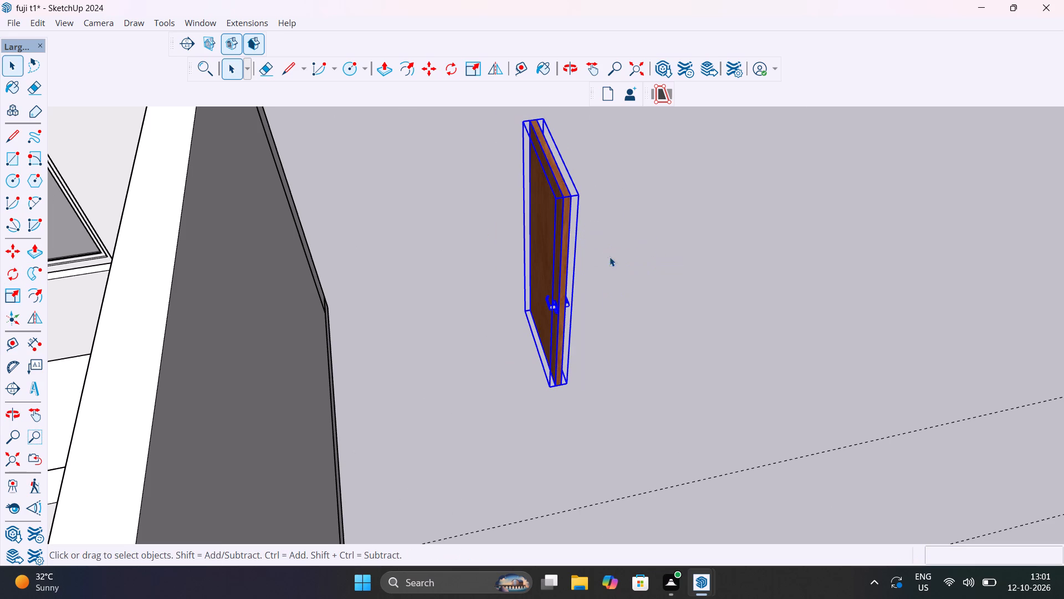
Move the rotated spare wooden door by its bottom corner towards the small rooms on the building's opposite side.
{"action": "middle_click_drag", "start_coordinate": [549, 357], "coordinate": [764, 443]}
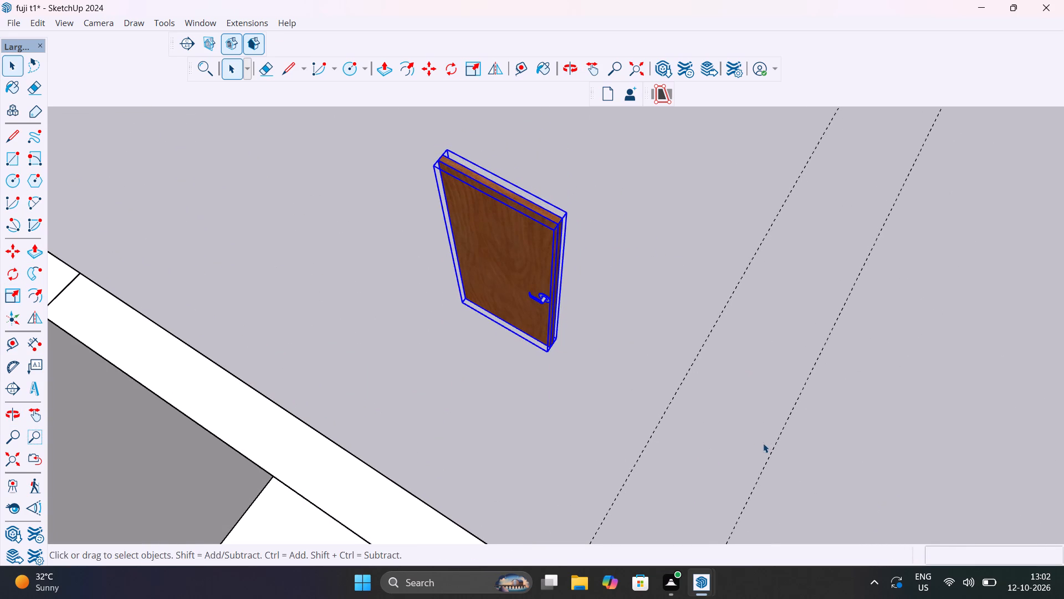
{"action": "key", "text": "m"}
{"action": "left_click", "coordinate": [457, 302]}
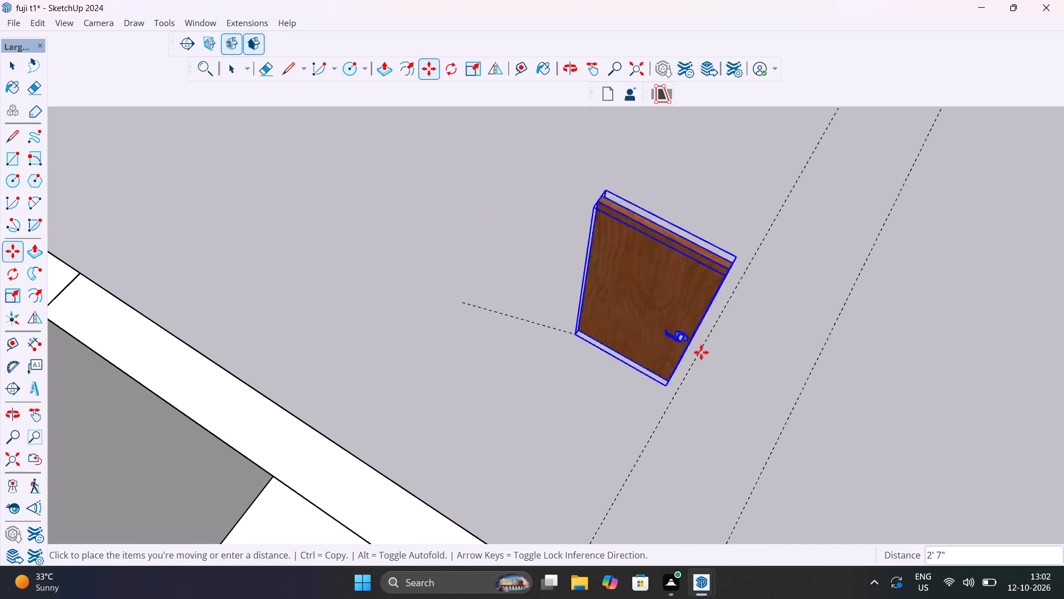
{"action": "scroll", "coordinate": [700, 352], "scroll_direction": "down", "scroll_amount": 20}
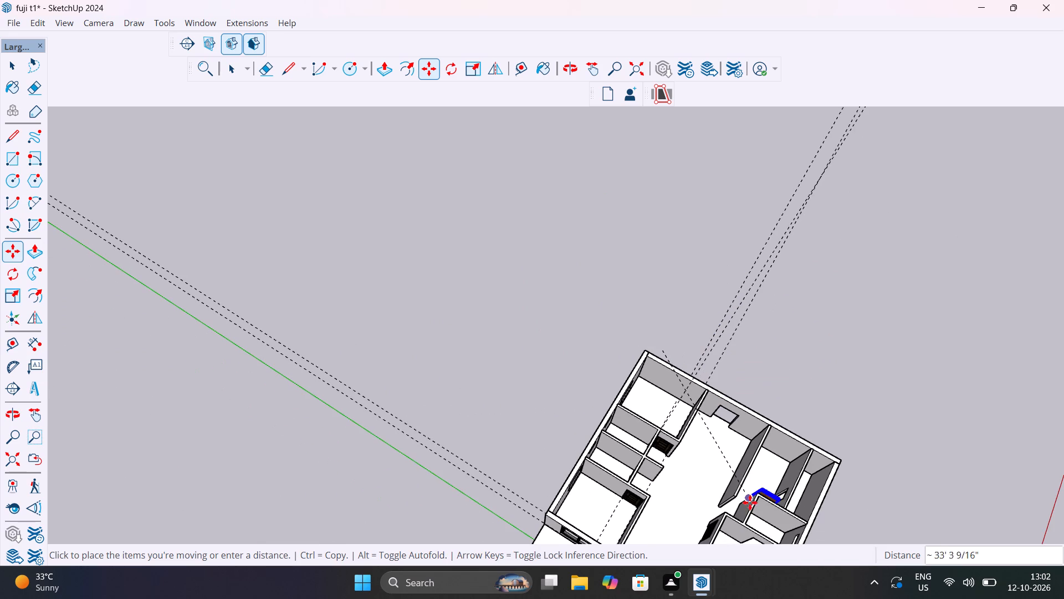